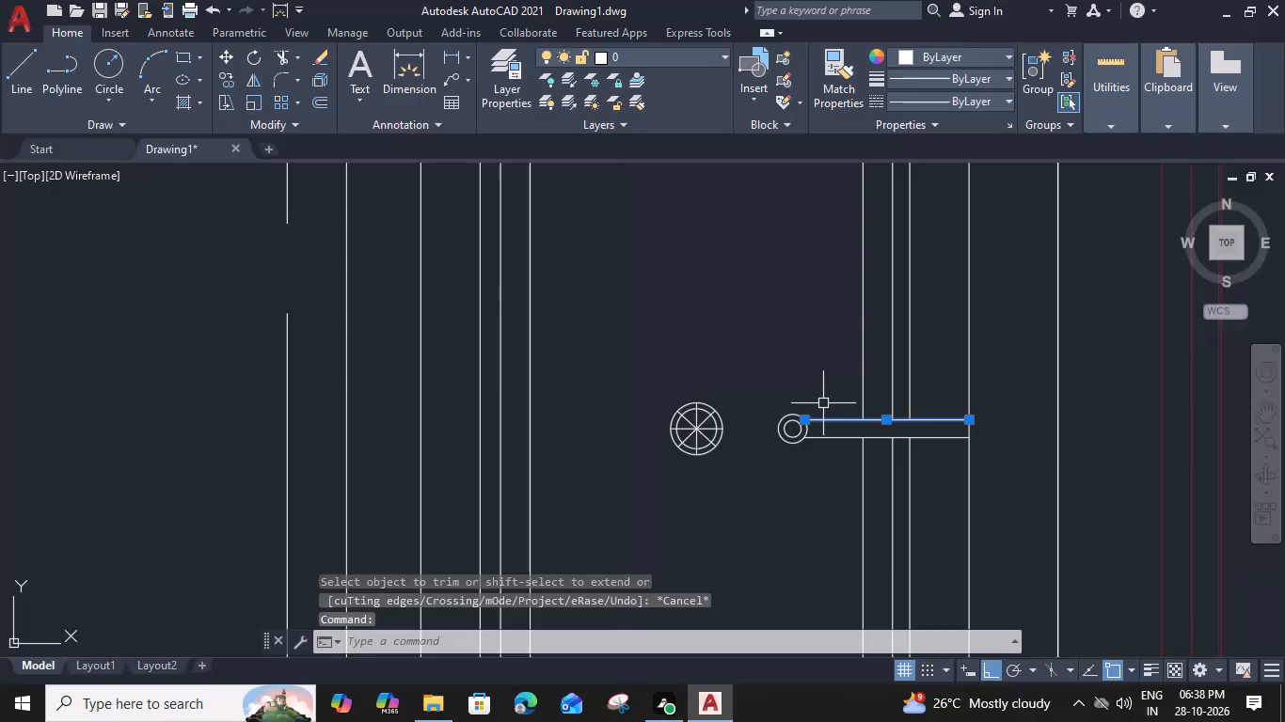
Offset the two horizontal edges of the sink tap spout outward by 0.2", one above and one below.
type("O")
key("space")
type("0.2\"")
key("Return")
left_click(832, 380)
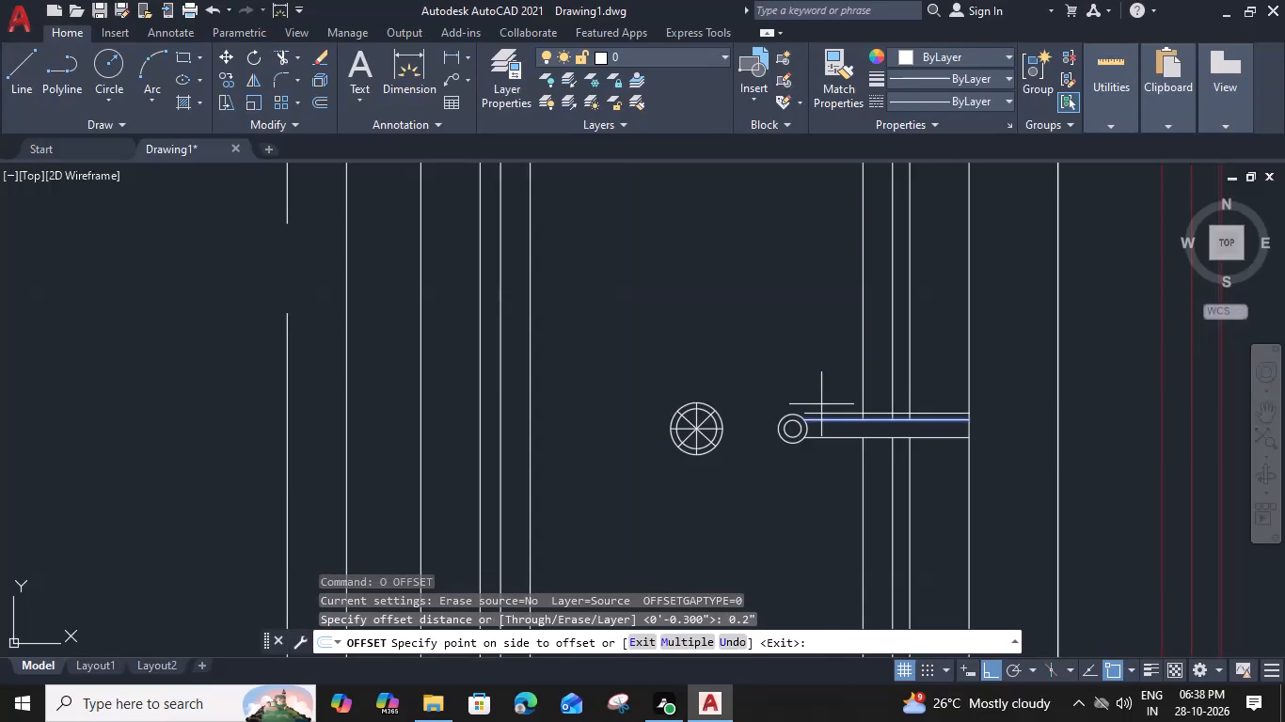
left_click(843, 435)
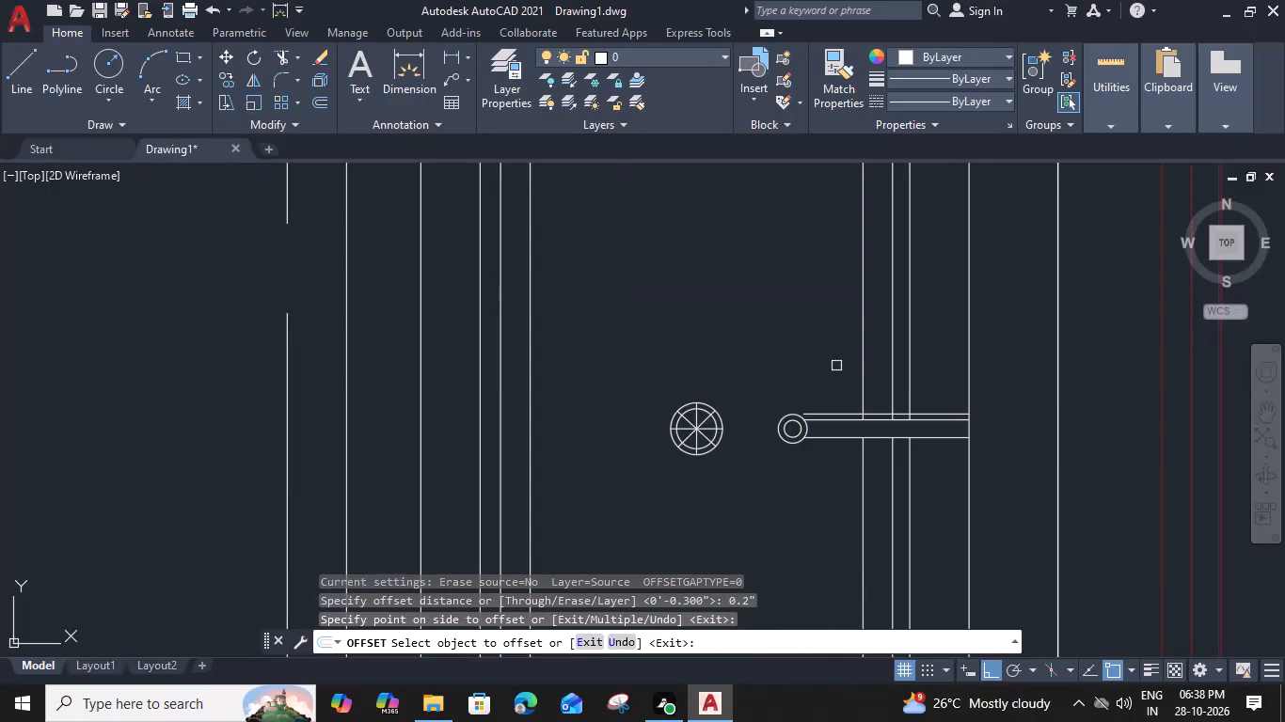
left_click(837, 488)
key("Escape")
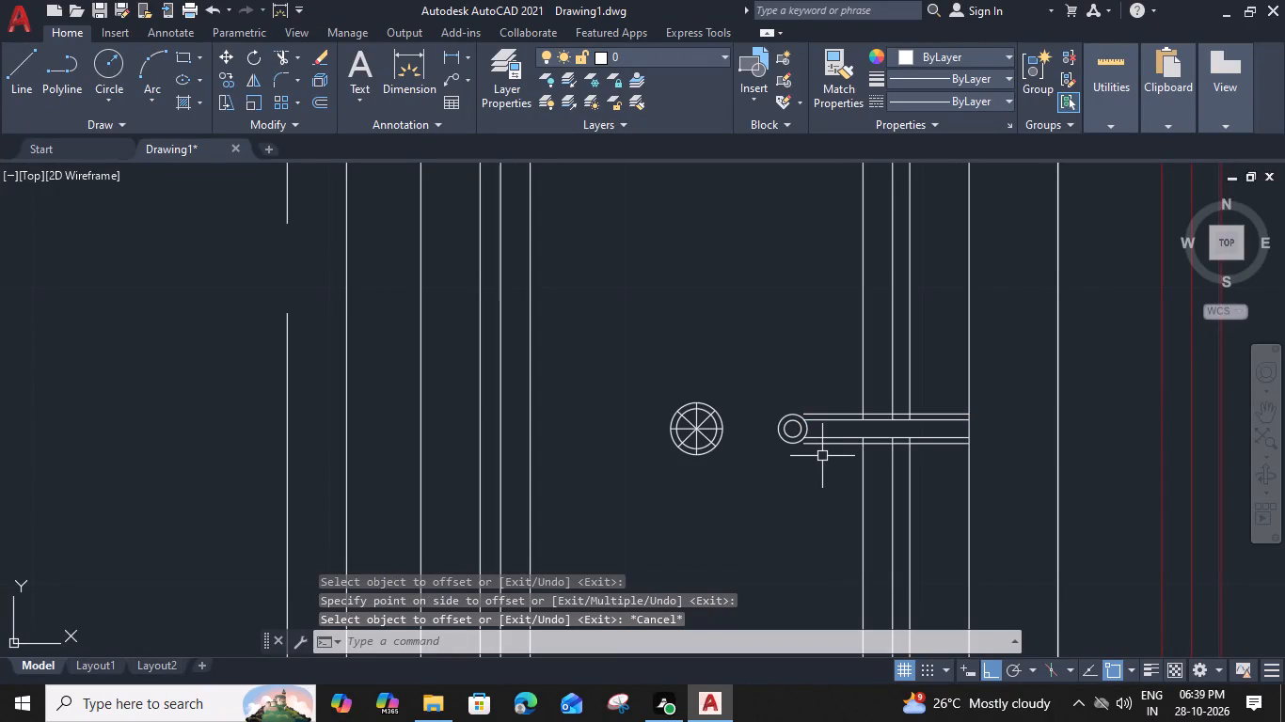
Extend the two outer spout lines past the tap's small circles to the sink drain circle.
type("TR")
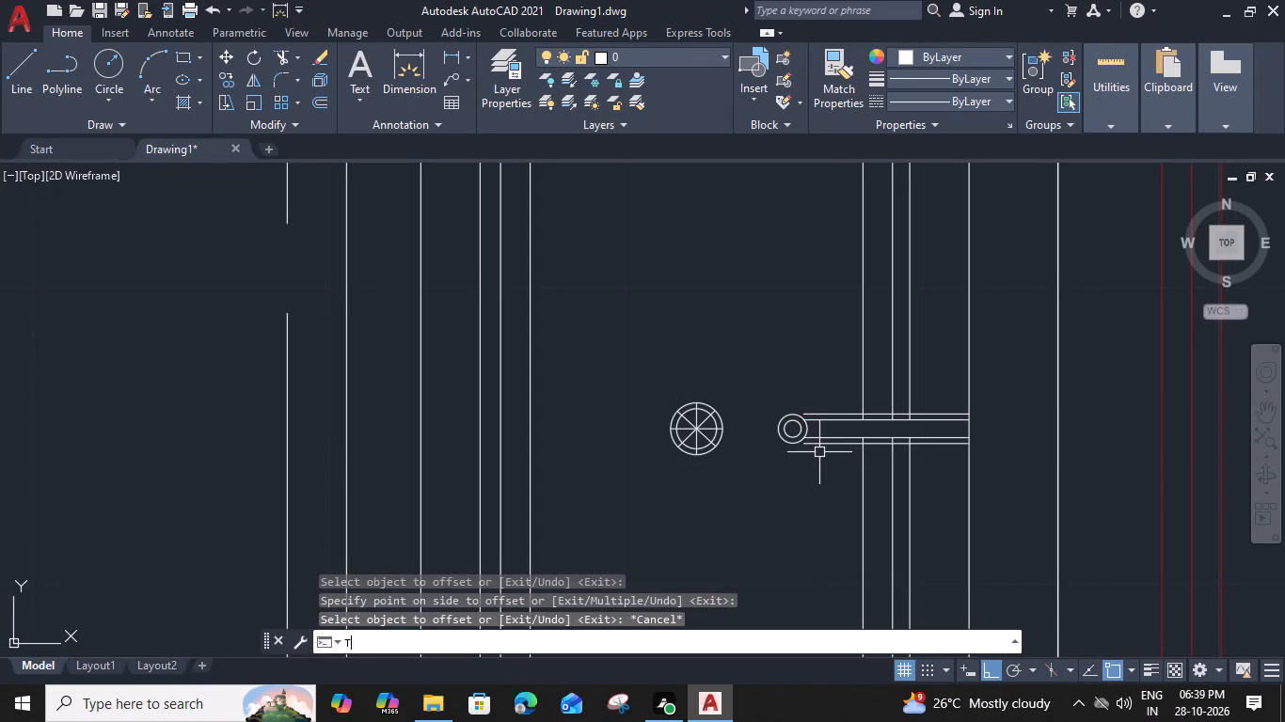
key("space")
scroll(825, 446, "up", 2)
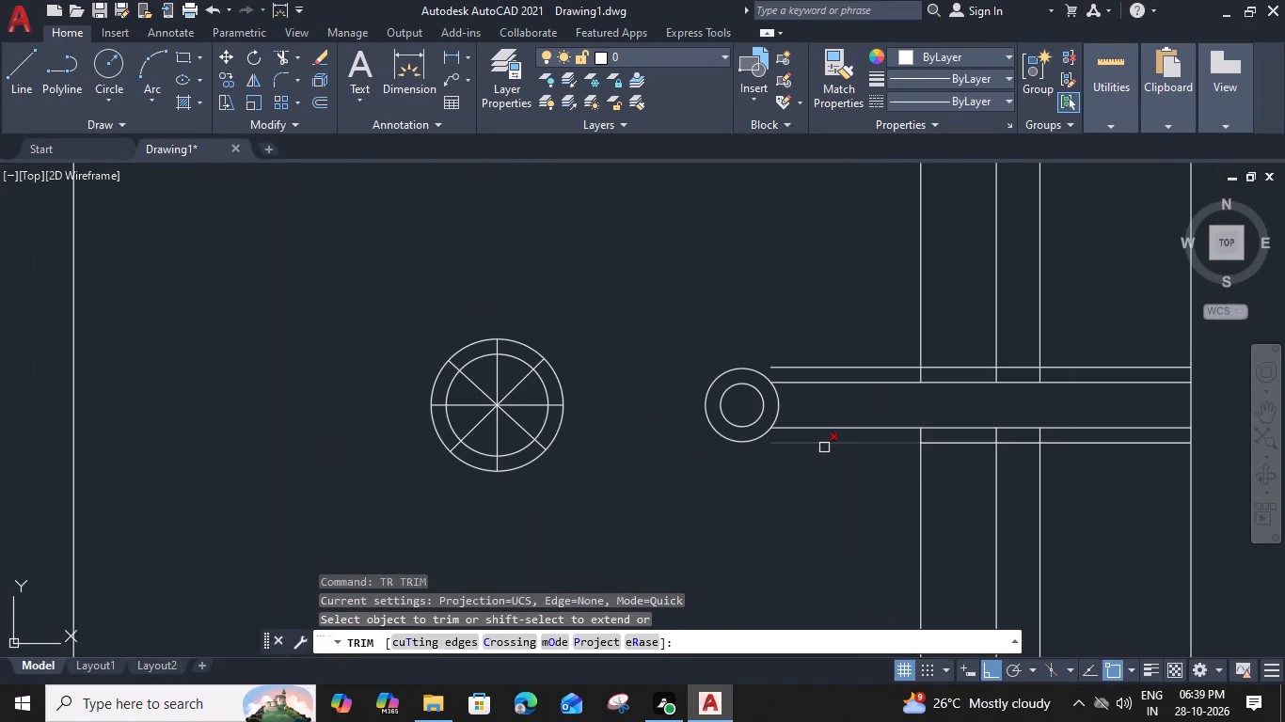
left_click(820, 445, "shift")
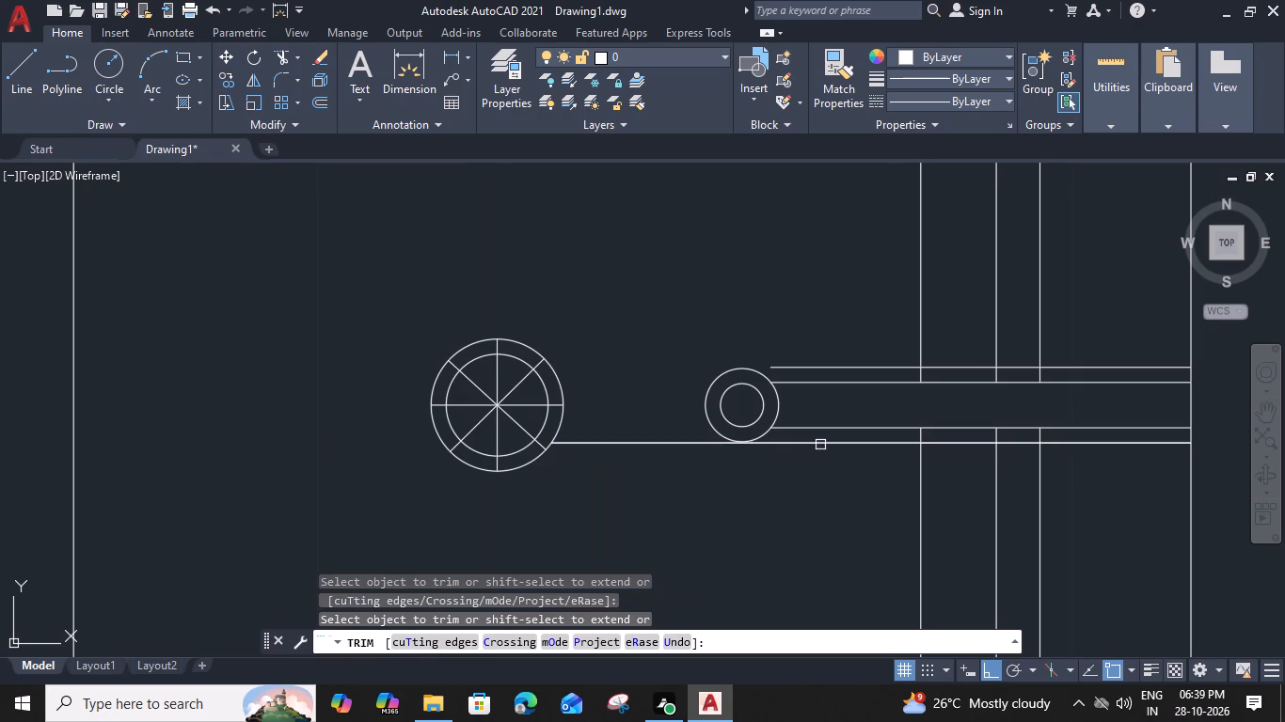
left_click(848, 368, "shift")
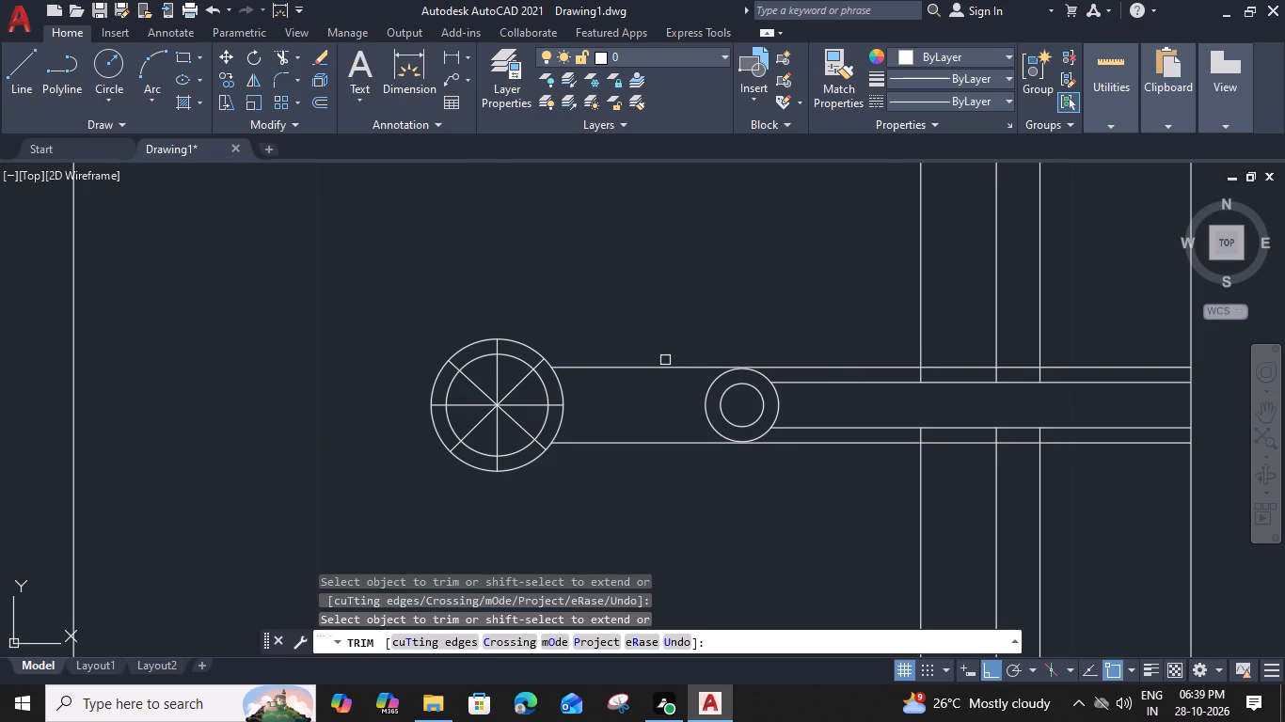
Trim the vertical sink lines crossing the narrow gaps between the inner and outer spout lines.
scroll(917, 376, "up", 1)
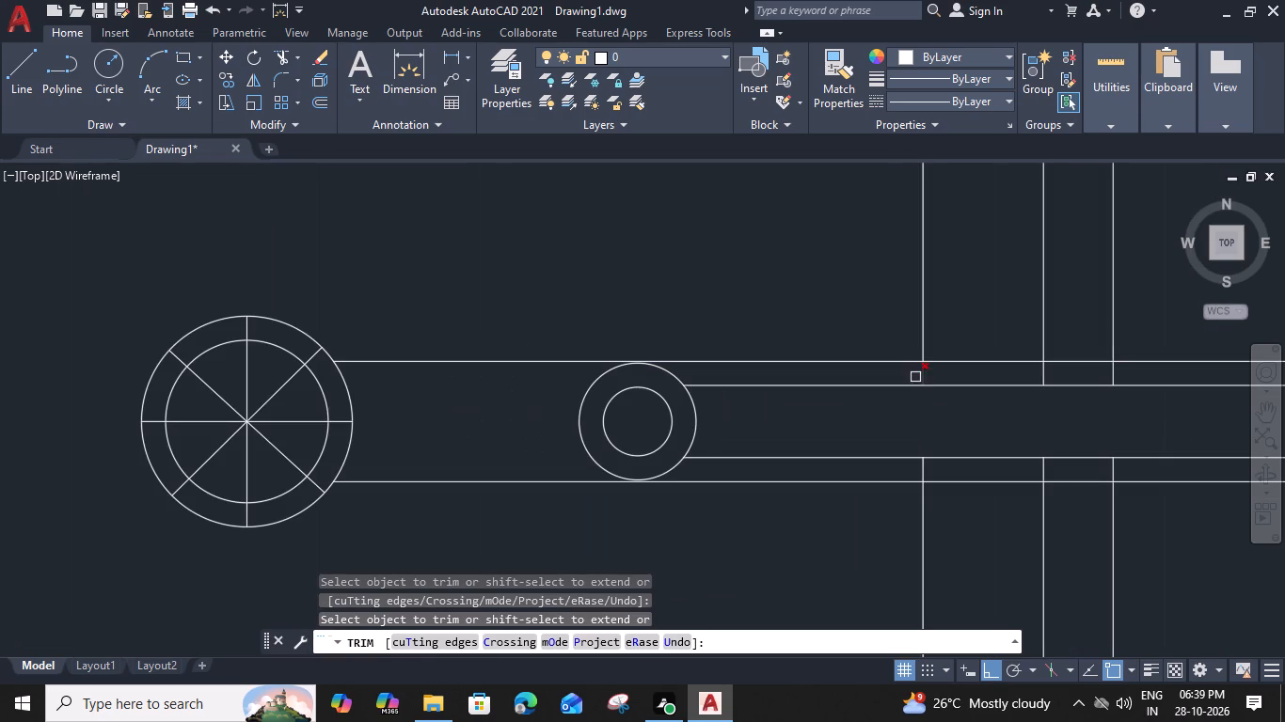
left_click(911, 370)
middle_click_drag(1000, 369, 819, 374)
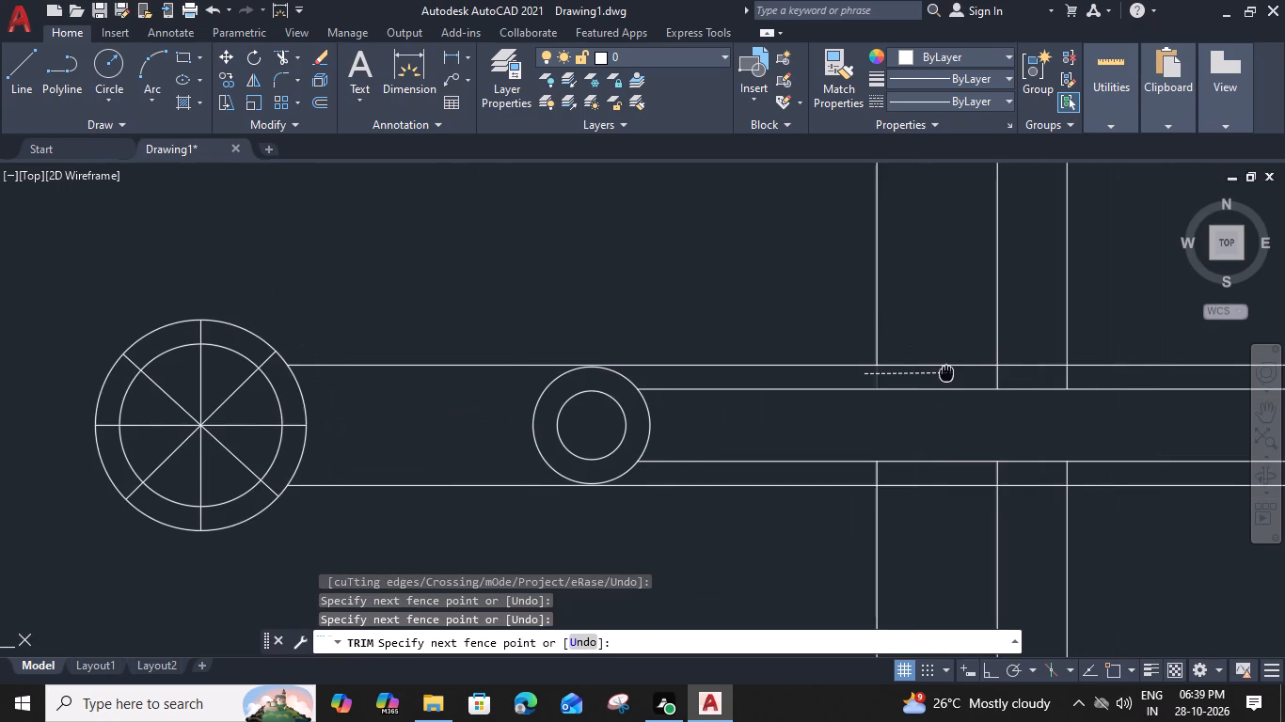
left_click(999, 378)
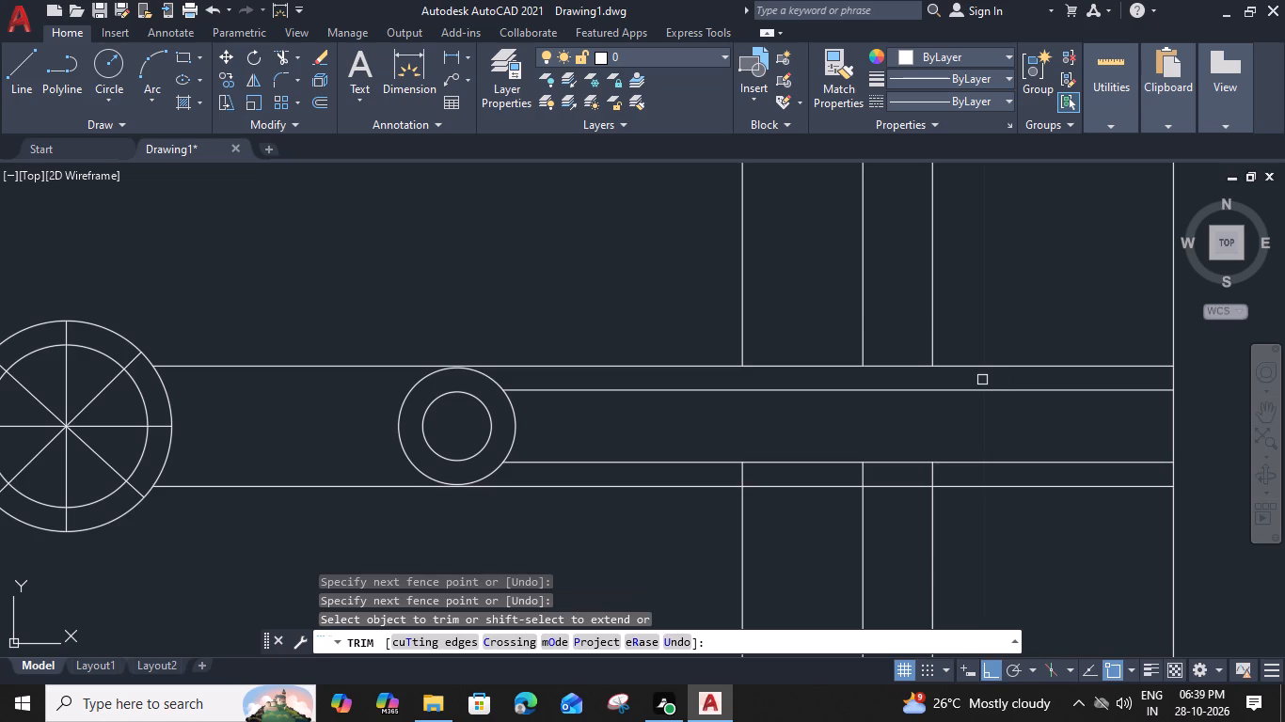
left_click(722, 475)
left_click(1004, 475)
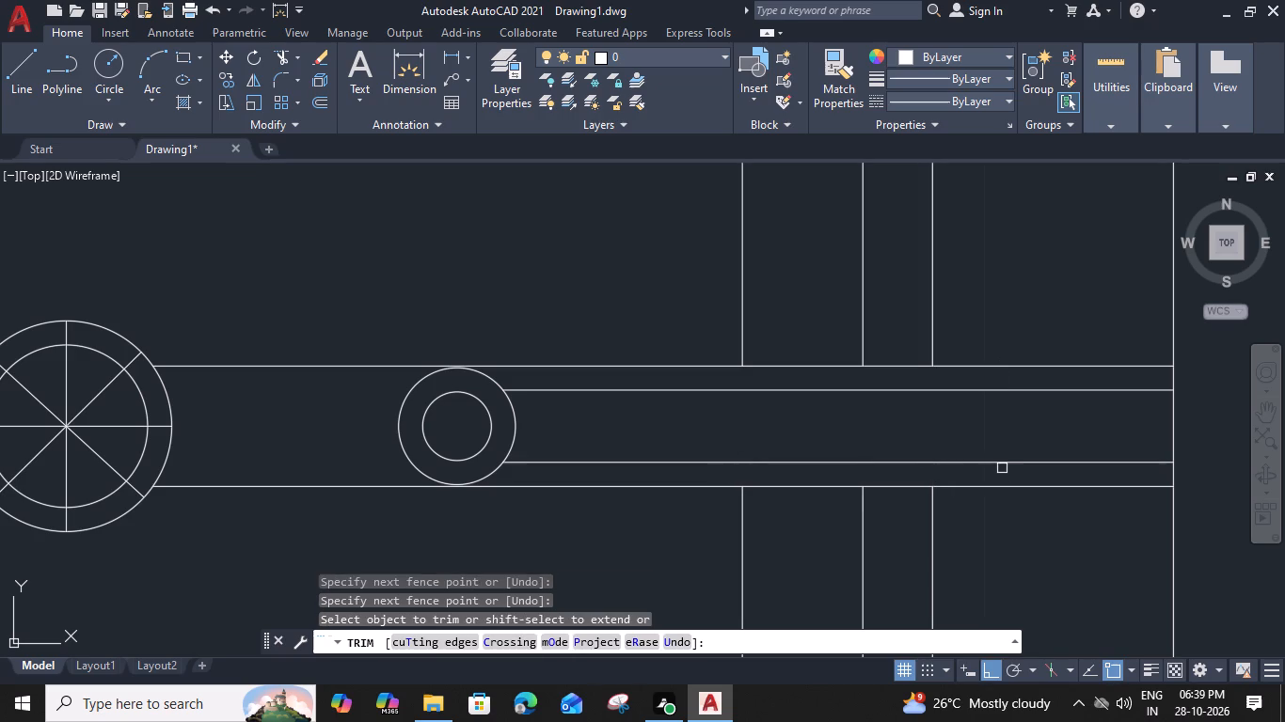
Remove the two original inner spout lines, keeping only the outer pair.
left_click(1004, 465)
left_click(993, 391)
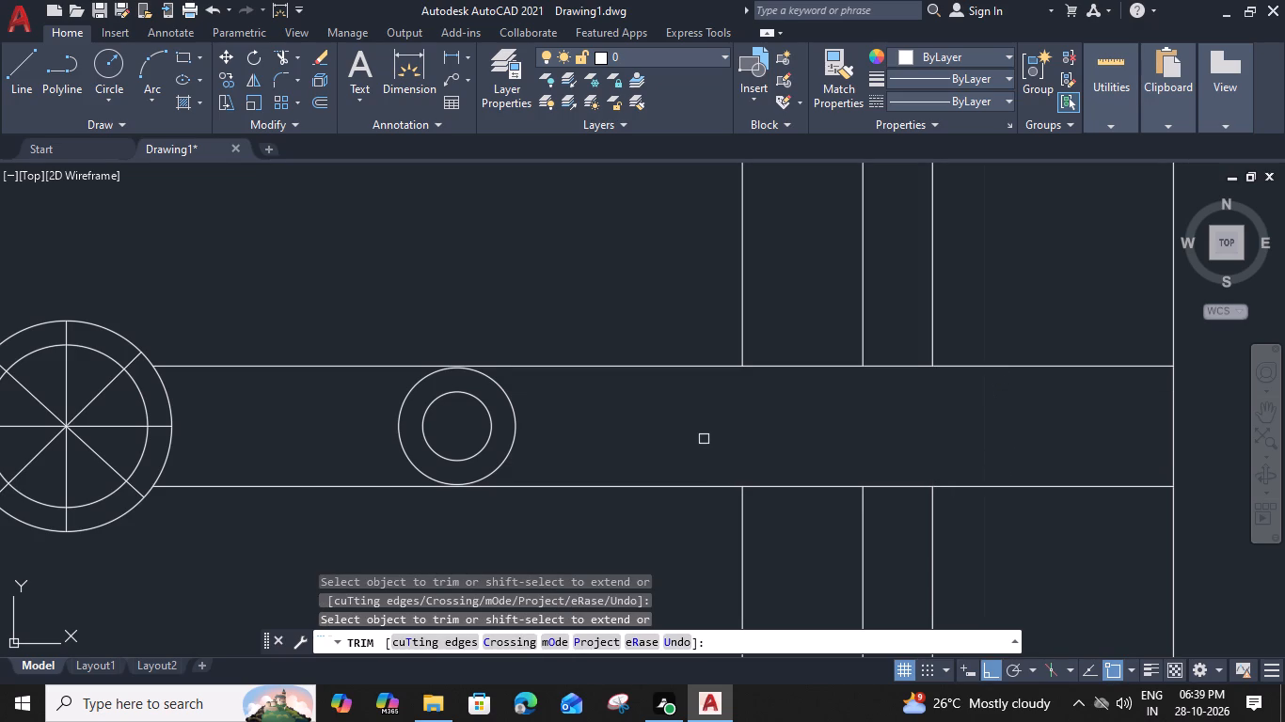
middle_click_drag(702, 439, 956, 404)
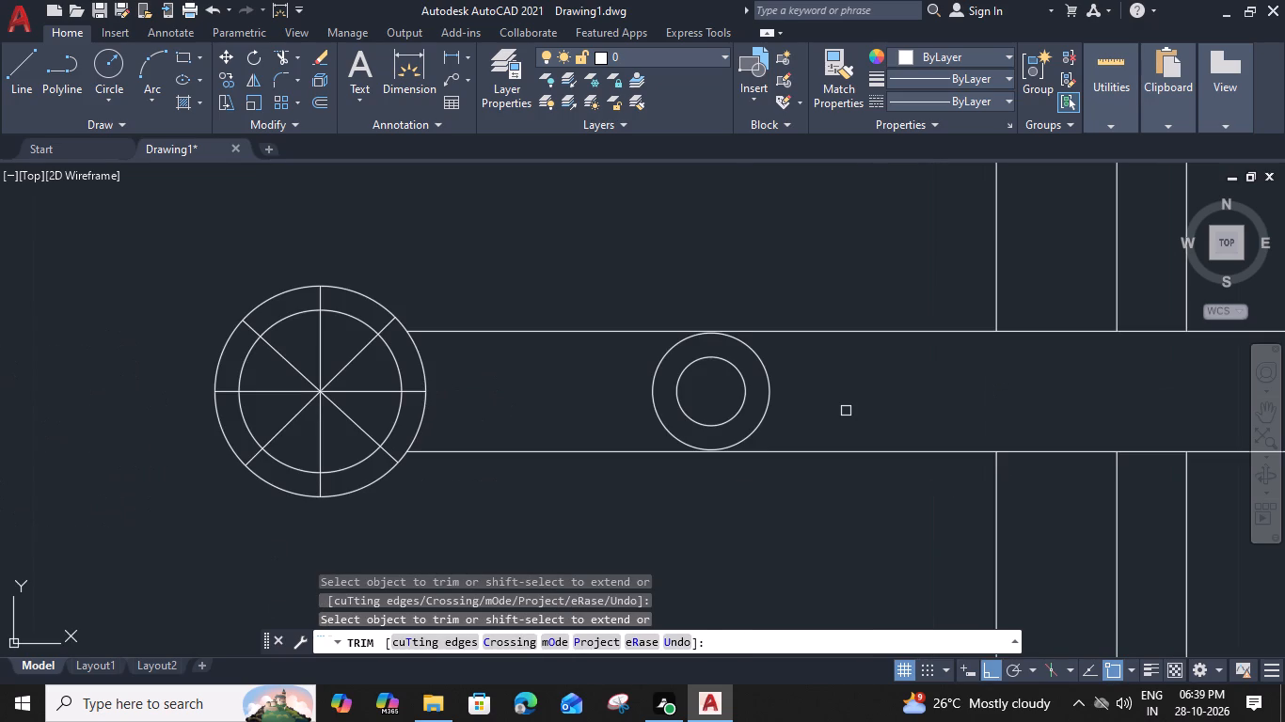
key("Escape")
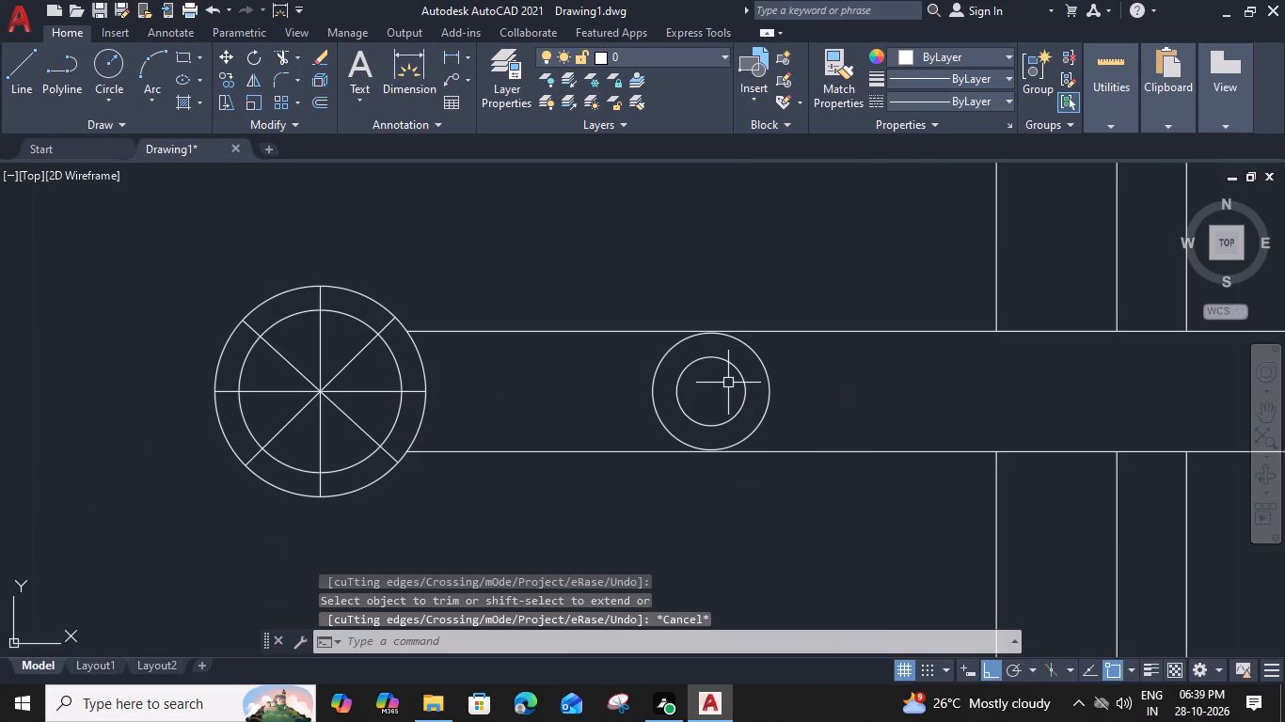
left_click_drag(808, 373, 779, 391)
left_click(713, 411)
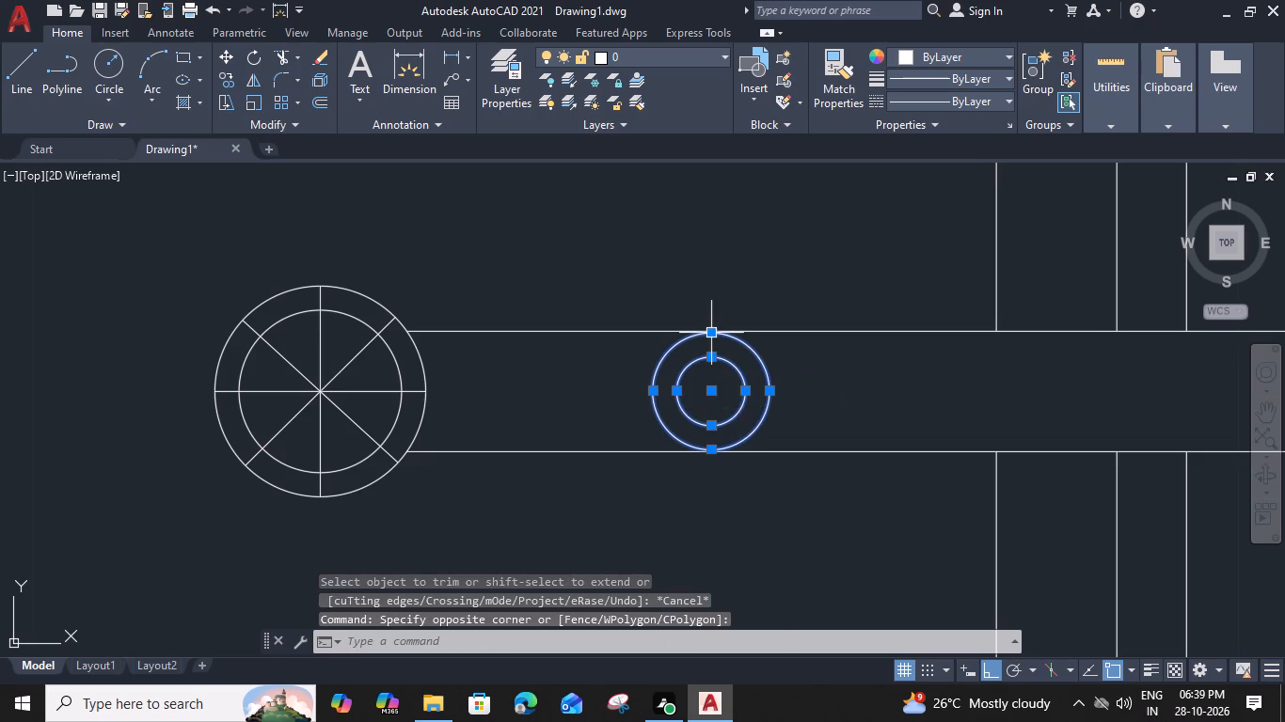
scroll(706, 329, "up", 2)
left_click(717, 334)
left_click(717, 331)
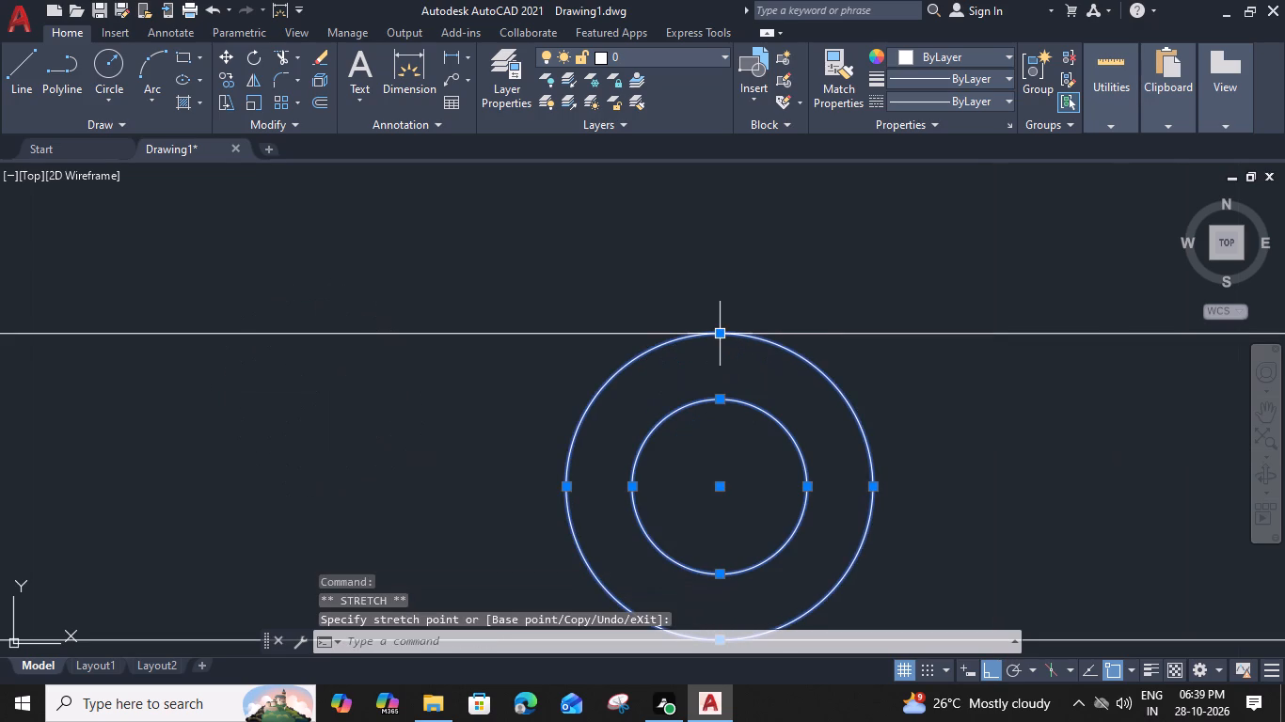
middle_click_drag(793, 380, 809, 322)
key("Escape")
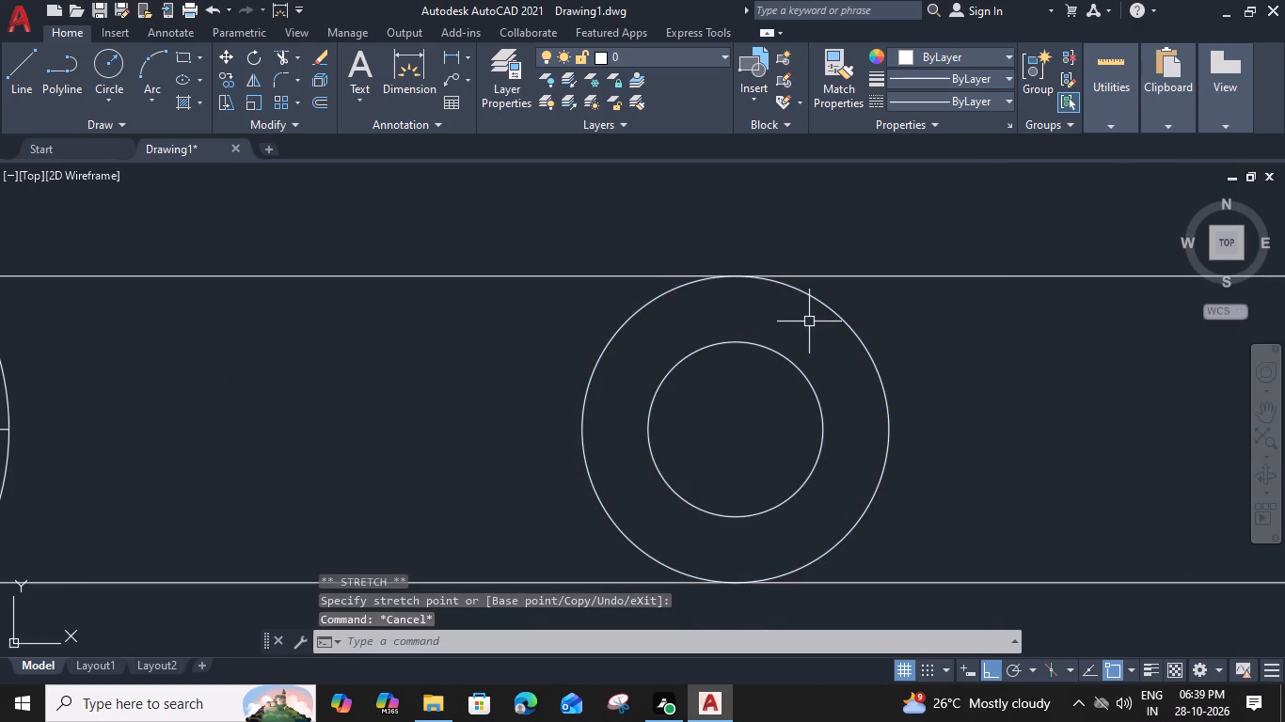
Trim the two outer spout lines between the drain circle and the tap's outer small circle.
type("TR")
key("space")
scroll(808, 319, "down", 3)
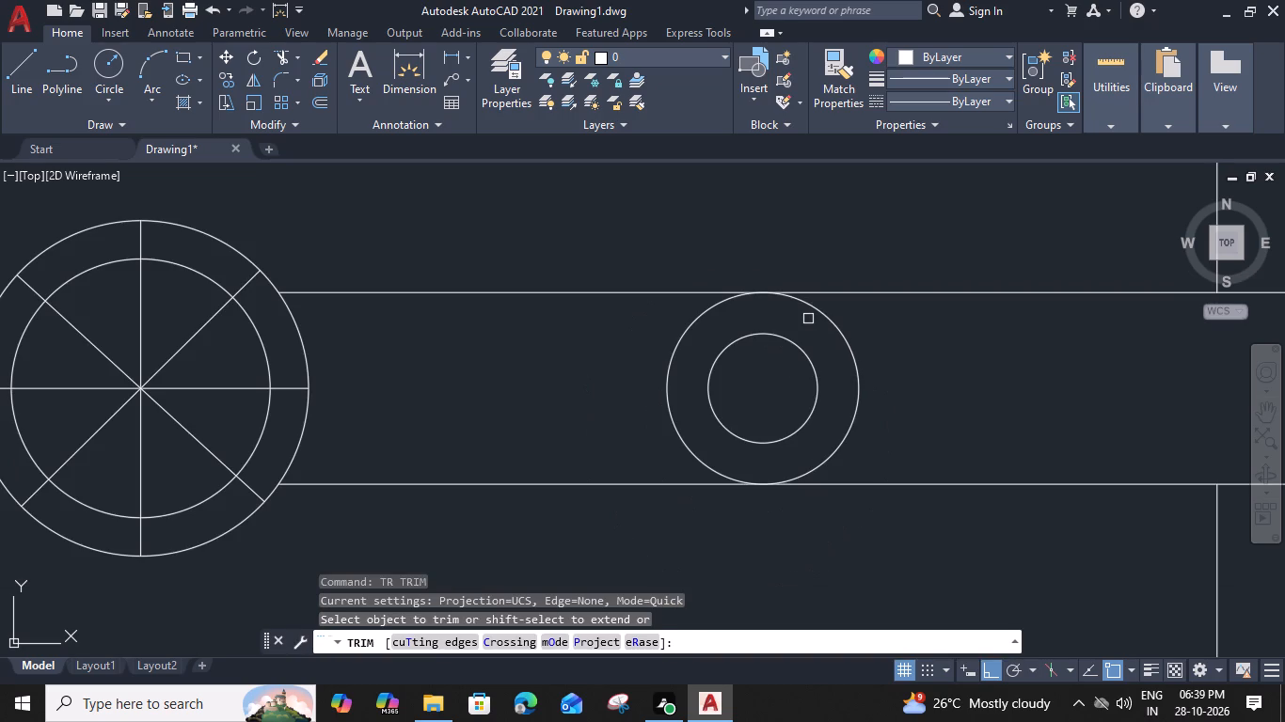
left_click(647, 248)
left_click(594, 537)
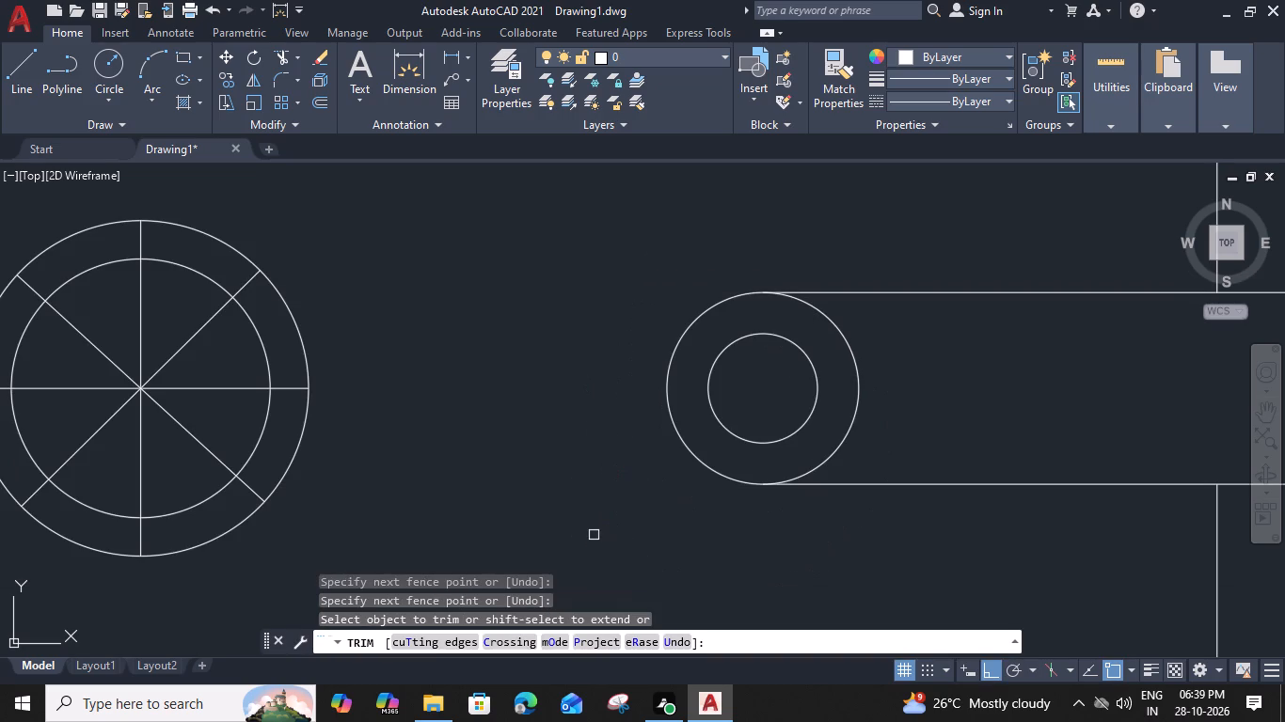
key("Escape")
Draw a horizontal rectangle on the kitchen counter along the upper wall, above the KITCHEN label.
scroll(604, 501, "down", 5)
middle_click_drag(640, 400, 801, 248)
scroll(801, 249, "down", 4)
scroll(753, 341, "down", 2)
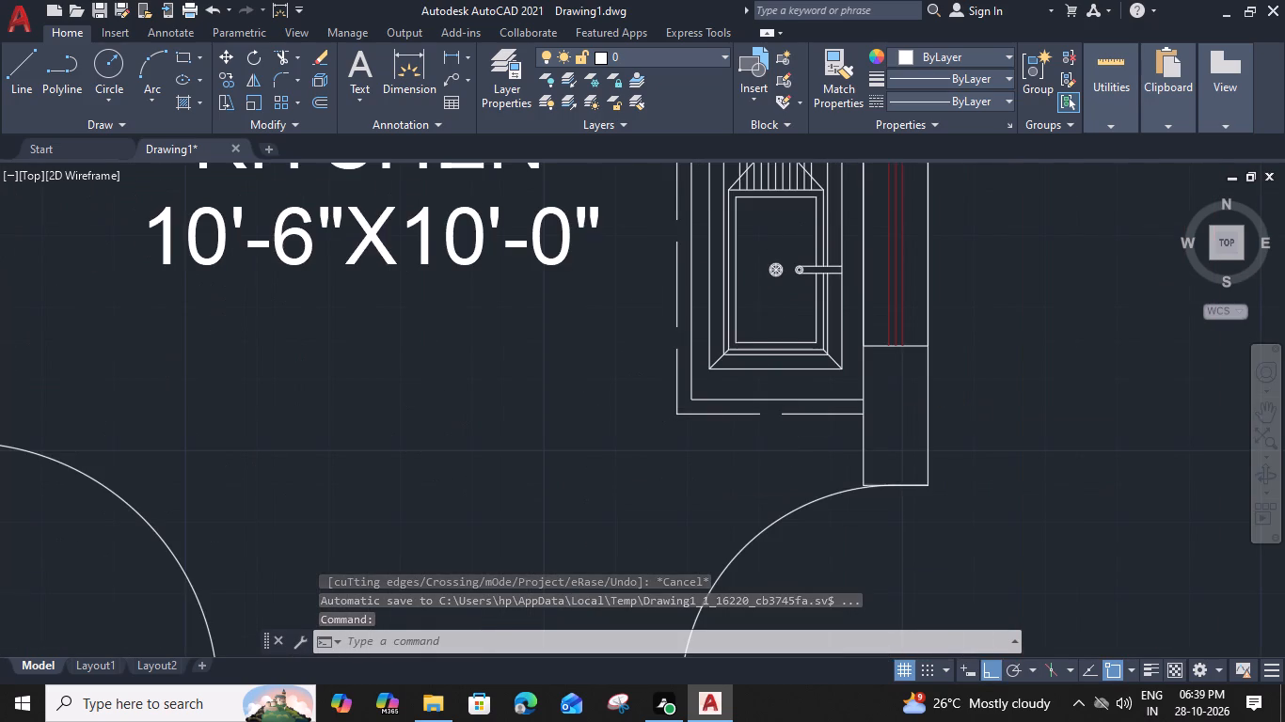
middle_click_drag(543, 344, 658, 557)
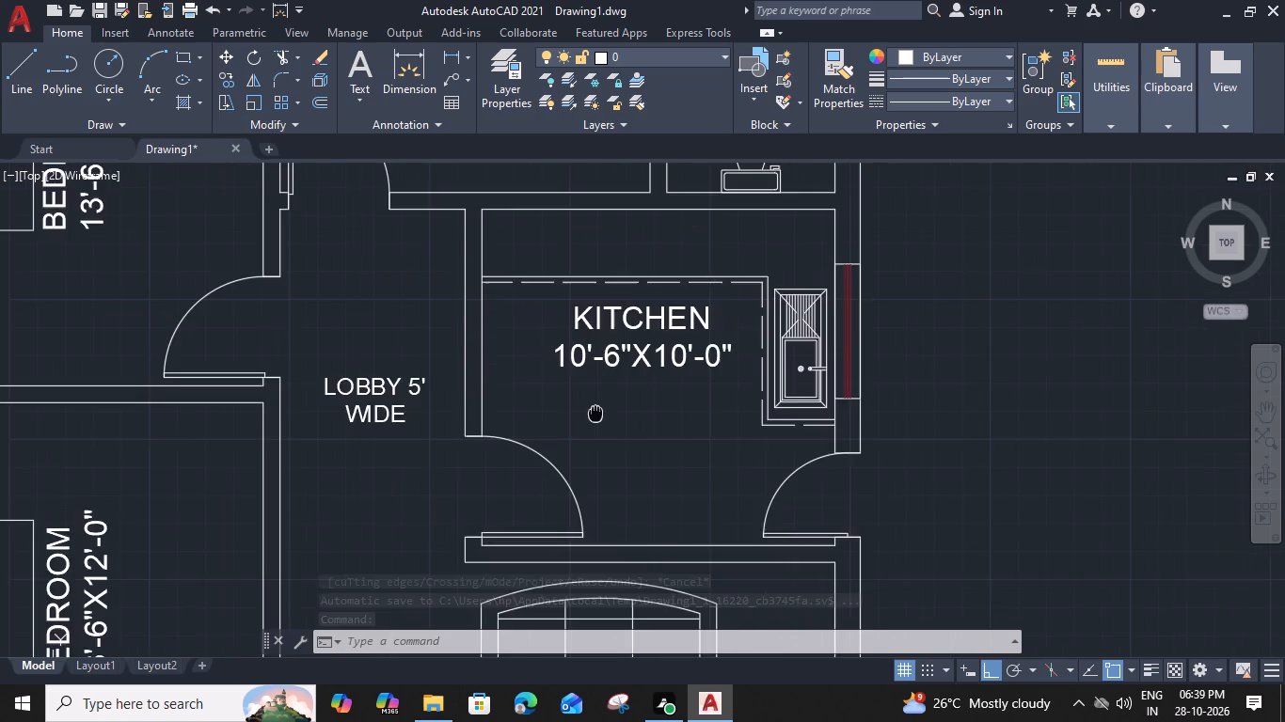
scroll(655, 385, "up", 2)
type("REC")
key("space")
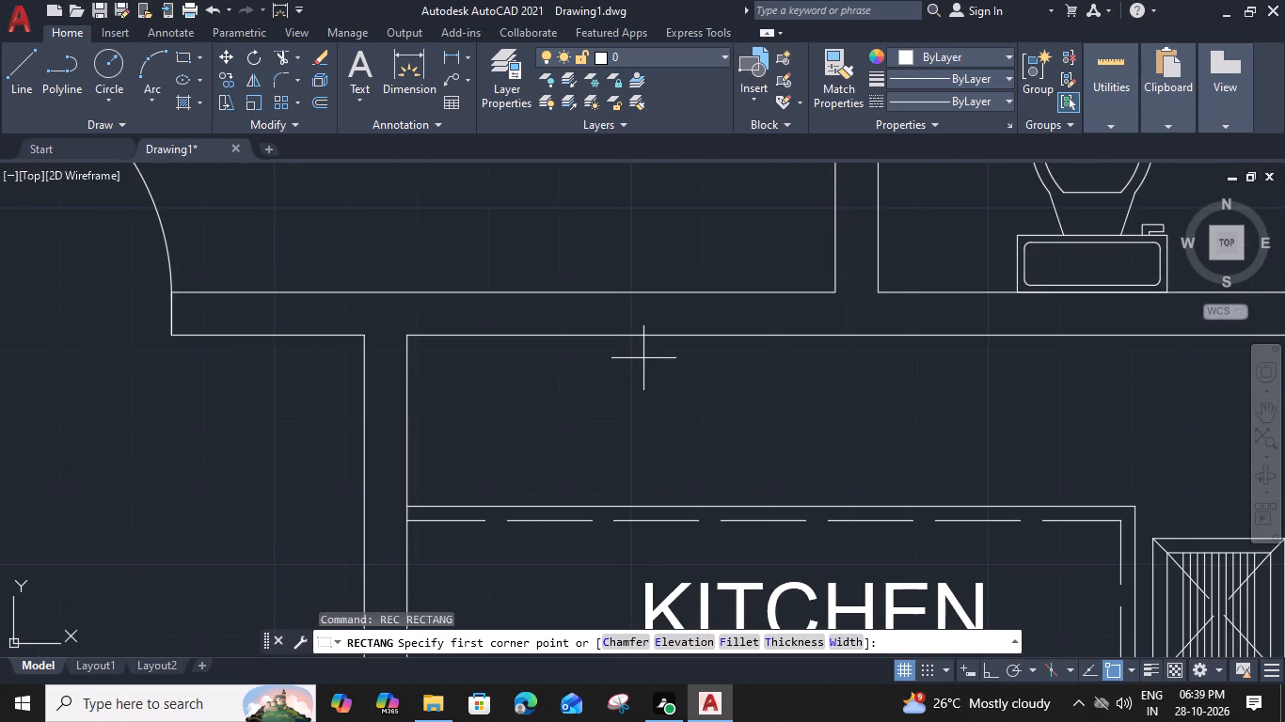
left_click(642, 354)
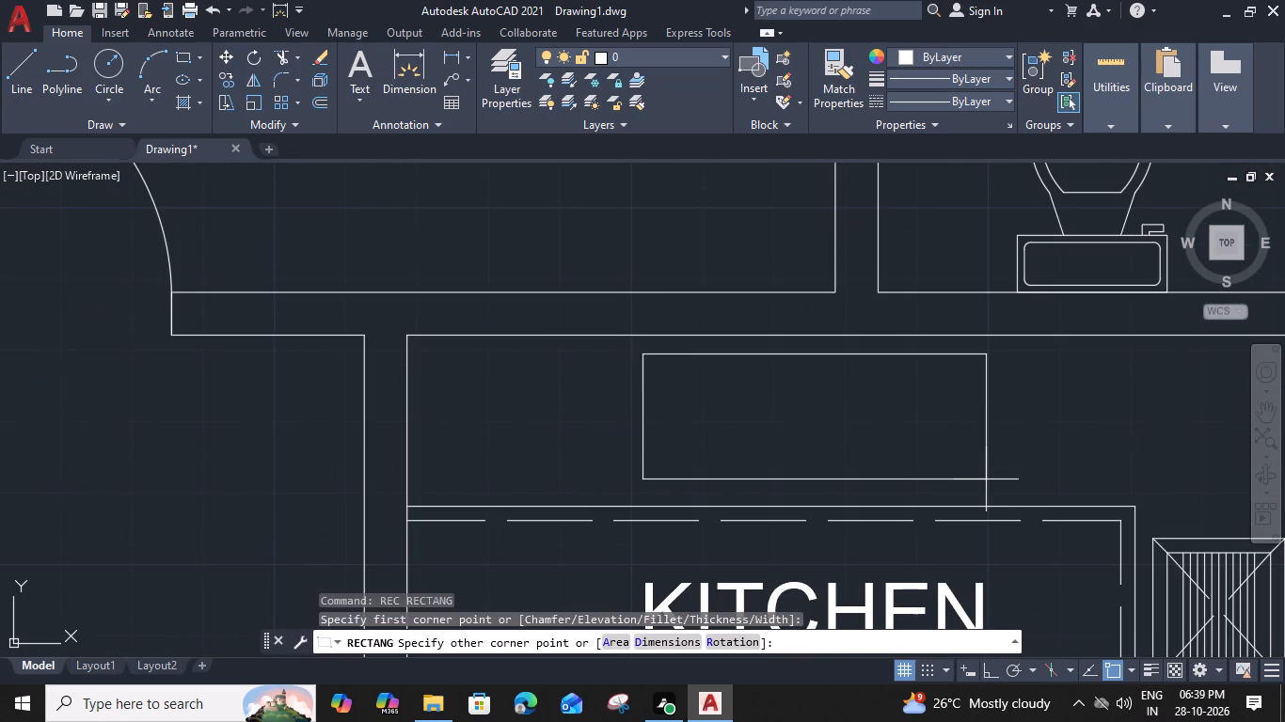
left_click(973, 481)
Offset the new counter rectangle inward by 2".
left_click(928, 485)
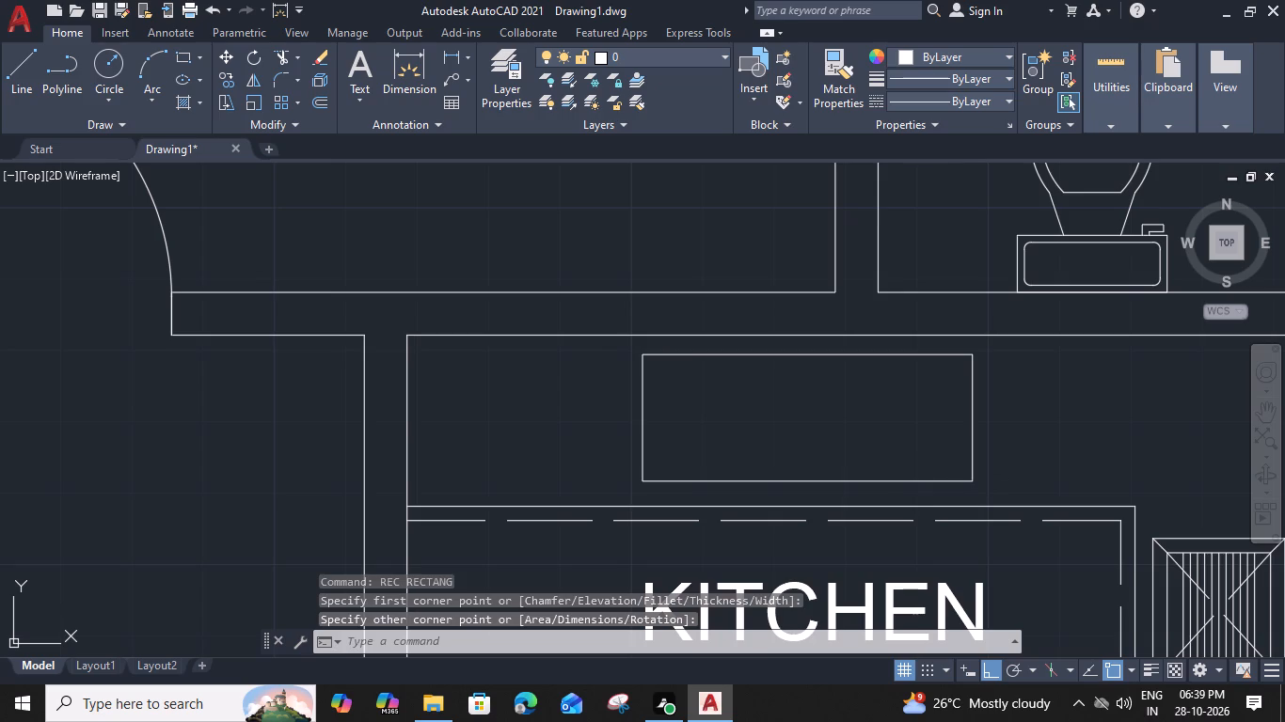
key("o")
key("space")
key("2")
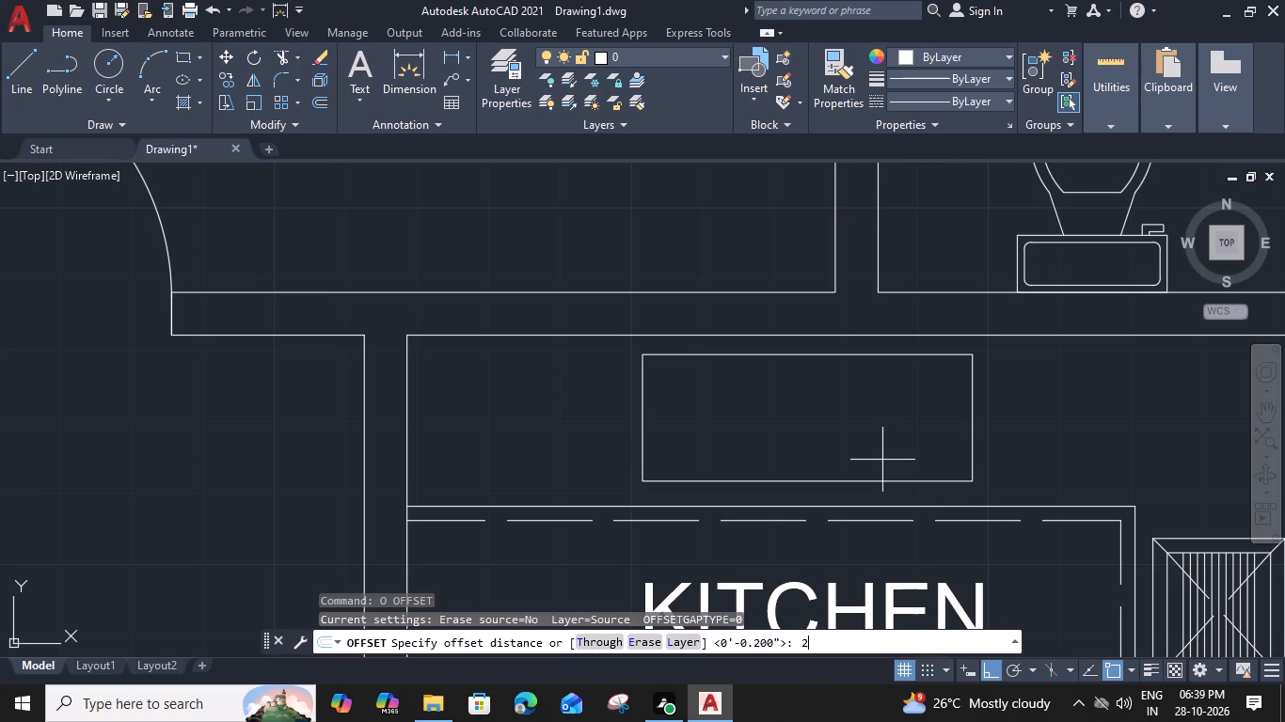
key("shift+quotedbl")
key("Return")
left_click(858, 441)
key("Escape")
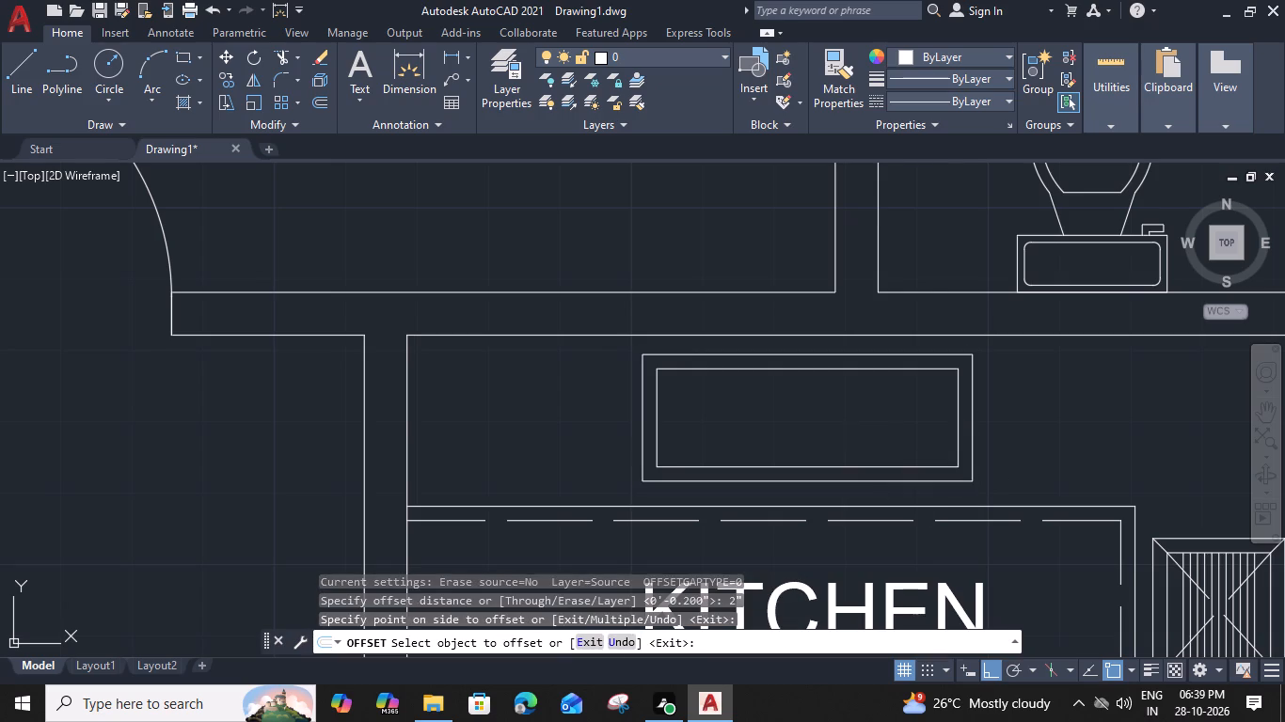
Draw diagonal lines joining the inner and outer rectangles at their two right-hand corners.
key("l")
key("space")
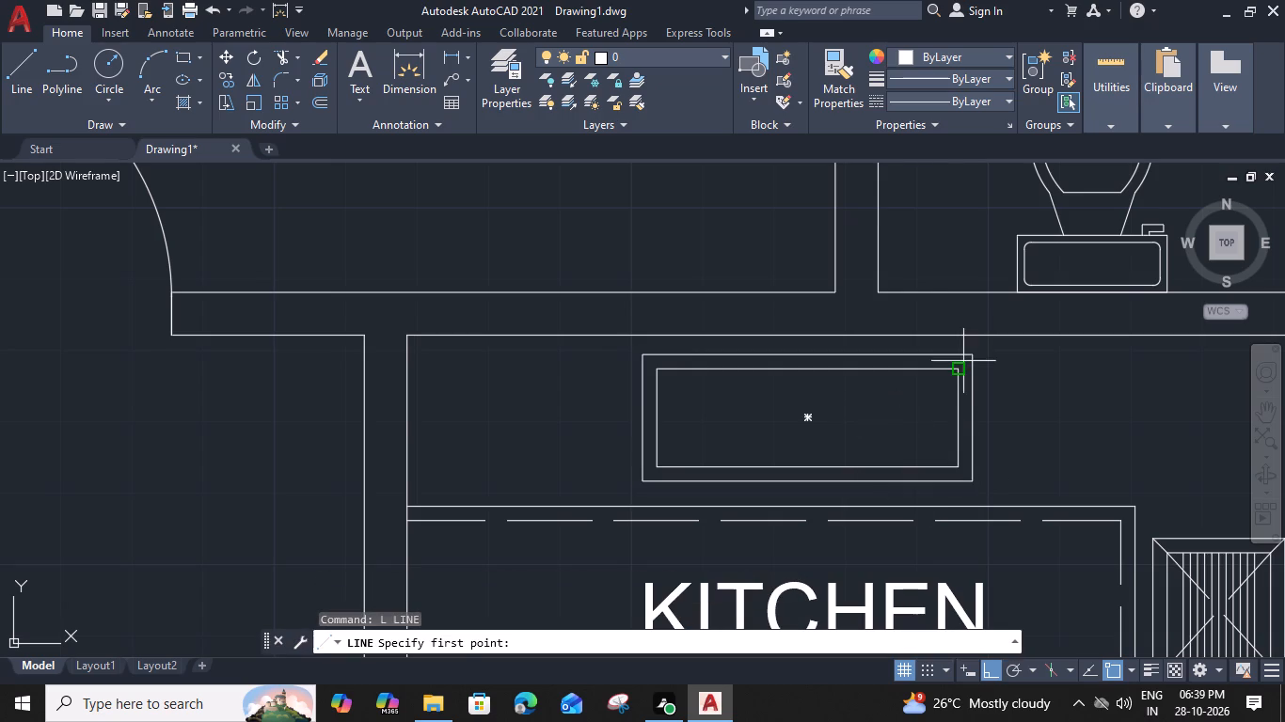
left_click(957, 370)
left_click(970, 359)
key("space")
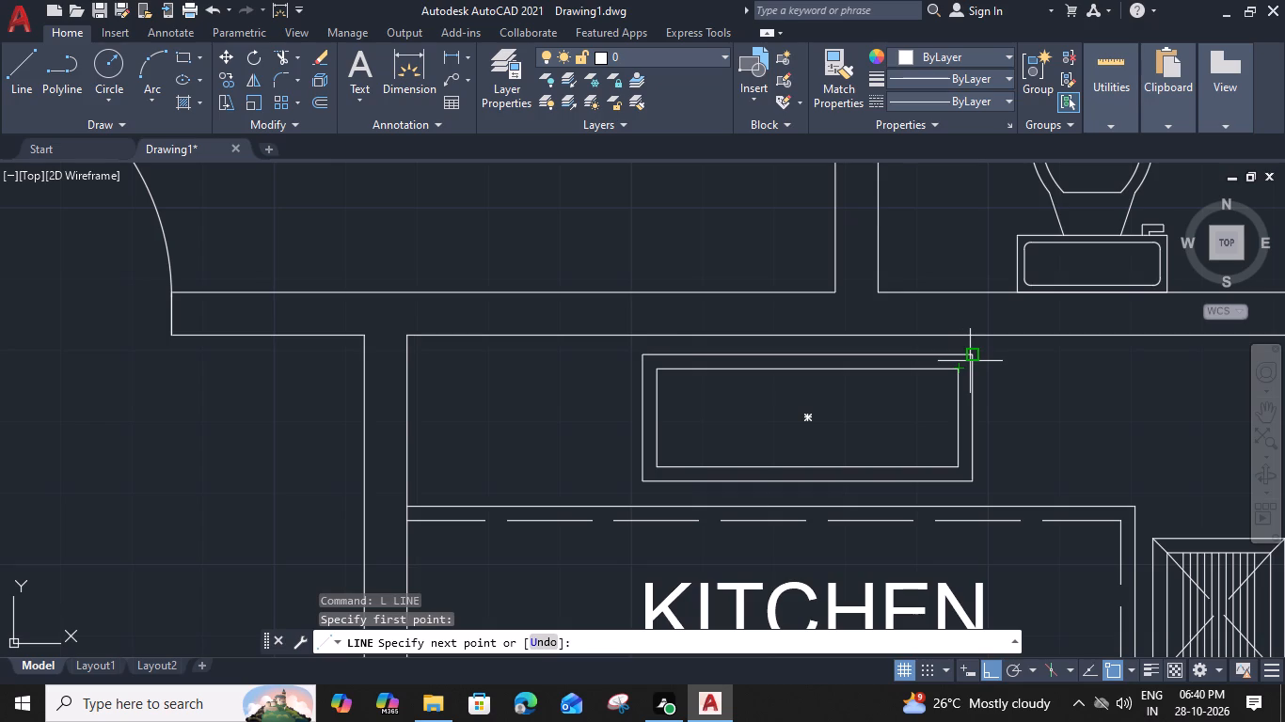
scroll(971, 487, "up", 2)
key("space")
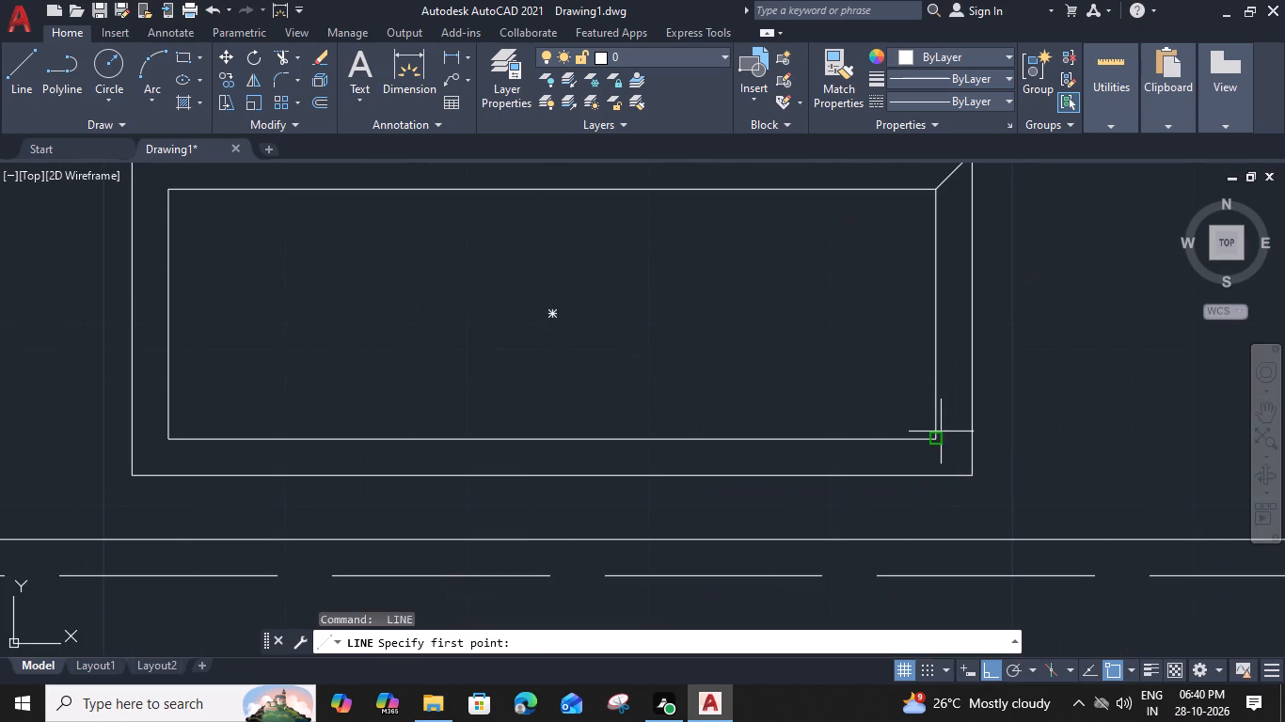
left_click(940, 435)
left_click(975, 478)
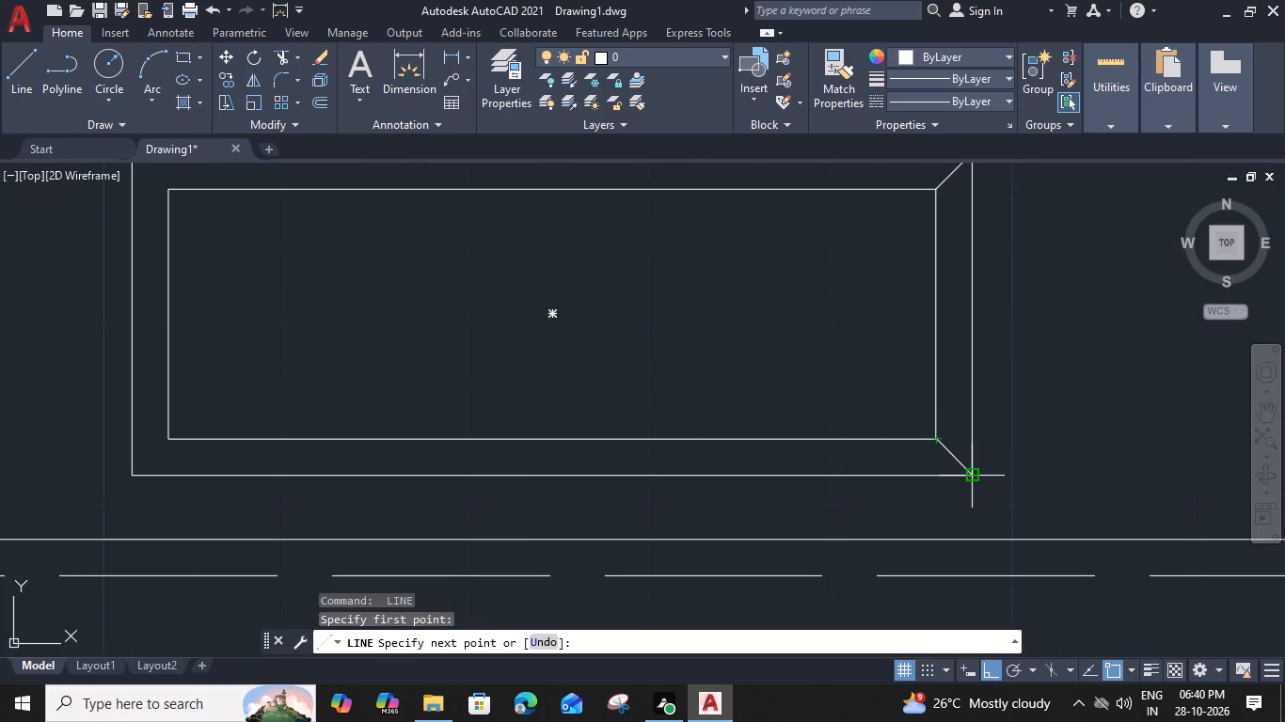
key("space")
Draw diagonal lines joining the inner and outer rectangles at their two left-hand corners.
middle_click_drag(750, 455, 948, 477)
key("space")
left_click(364, 464)
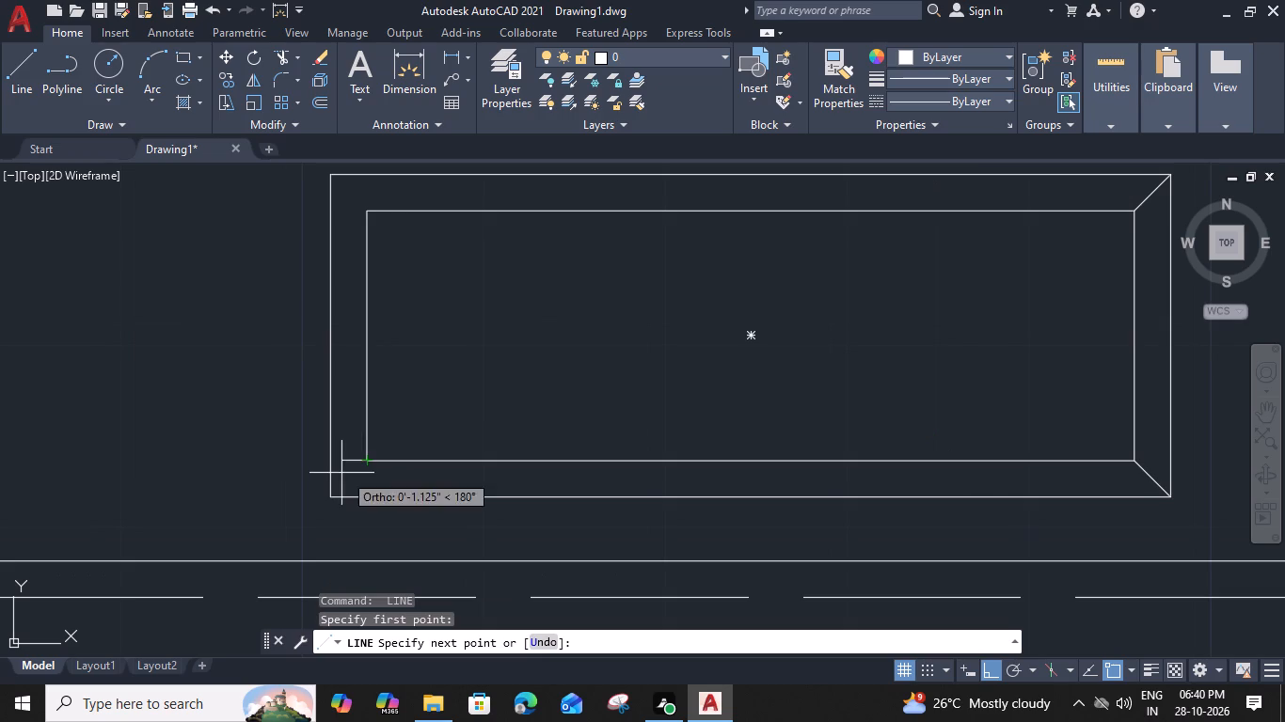
left_click(332, 496)
key("space")
middle_click_drag(418, 403, 457, 510)
key("space")
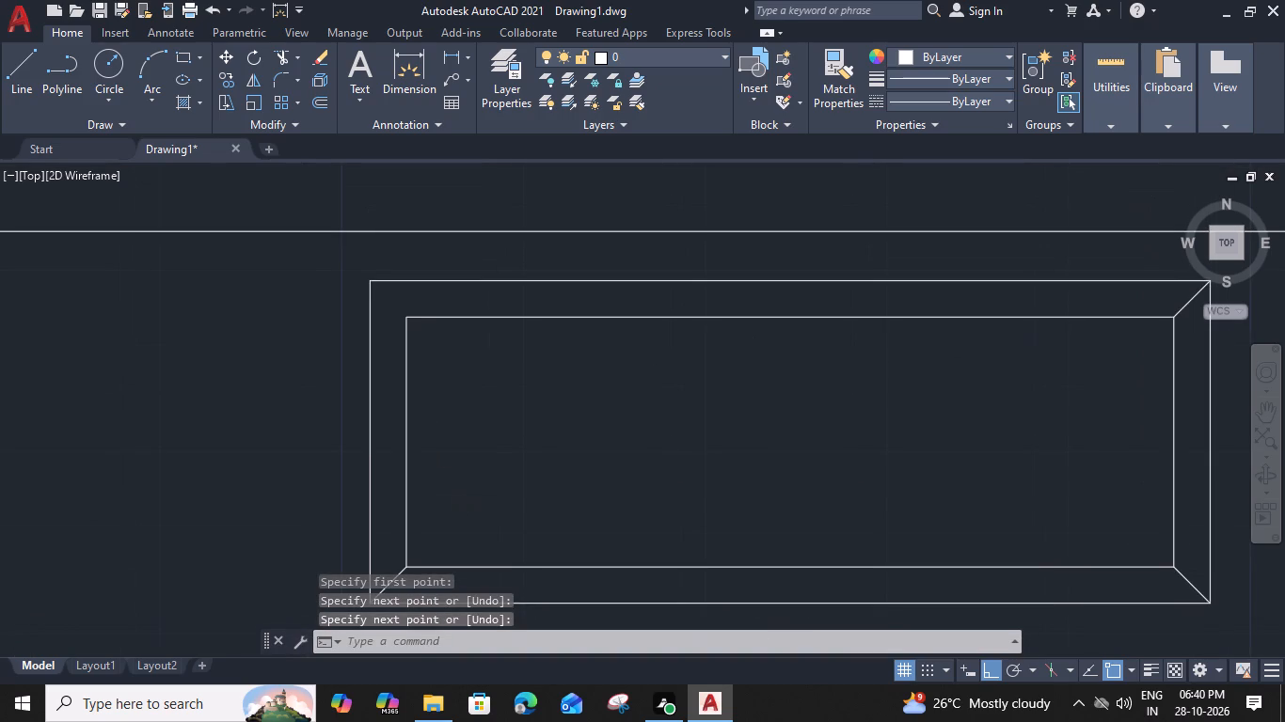
left_click(404, 317)
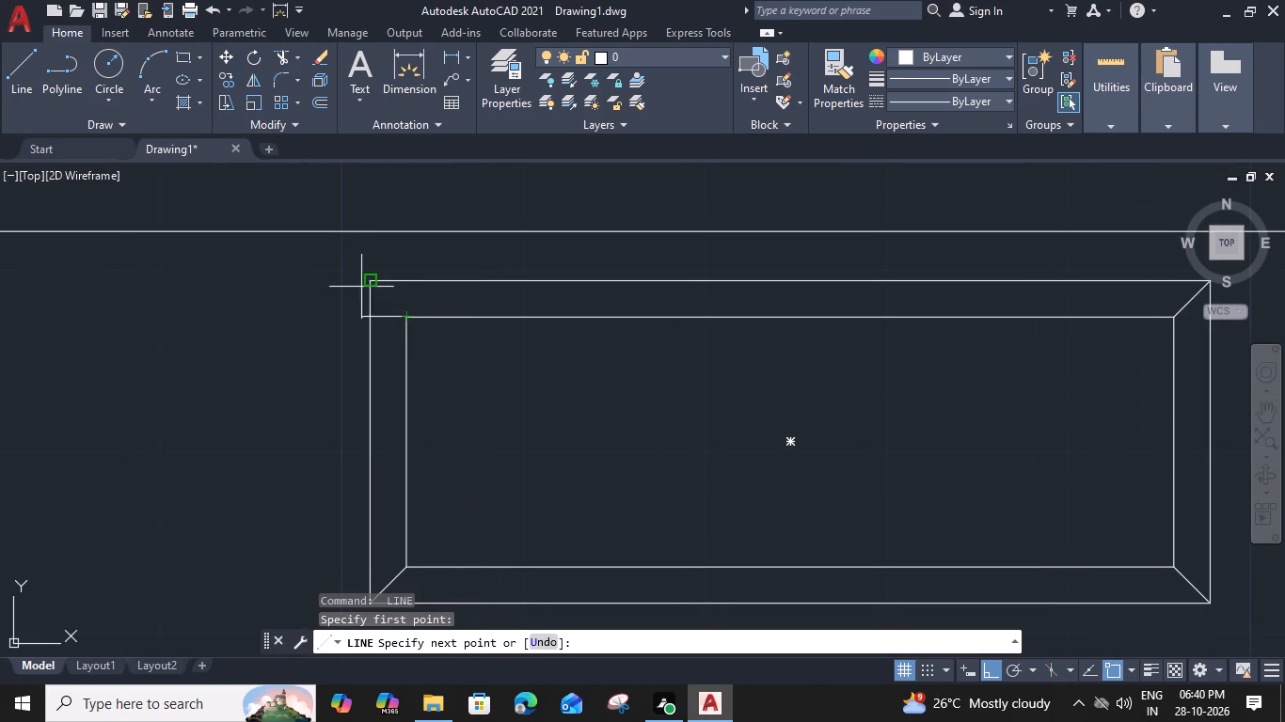
left_click(369, 283)
key("space")
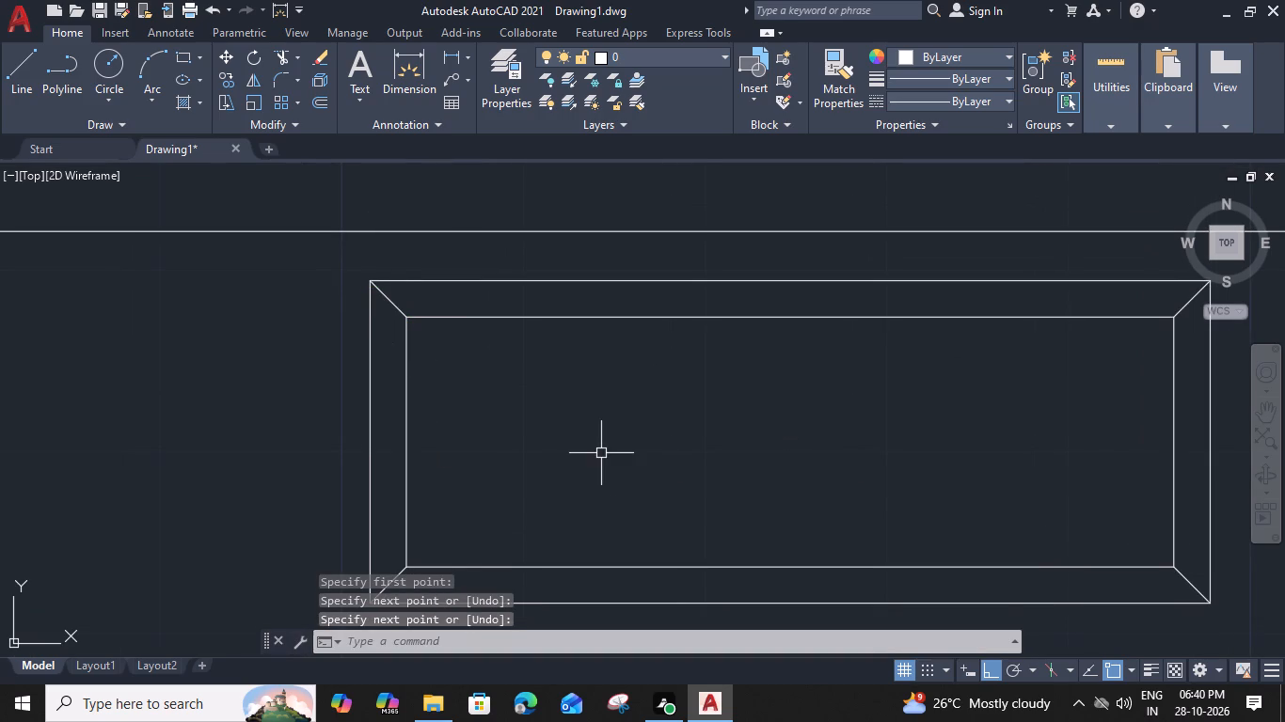
Draw a circle inside the left part of the inner rectangle on the upper kitchen counter.
type("C")
key("space")
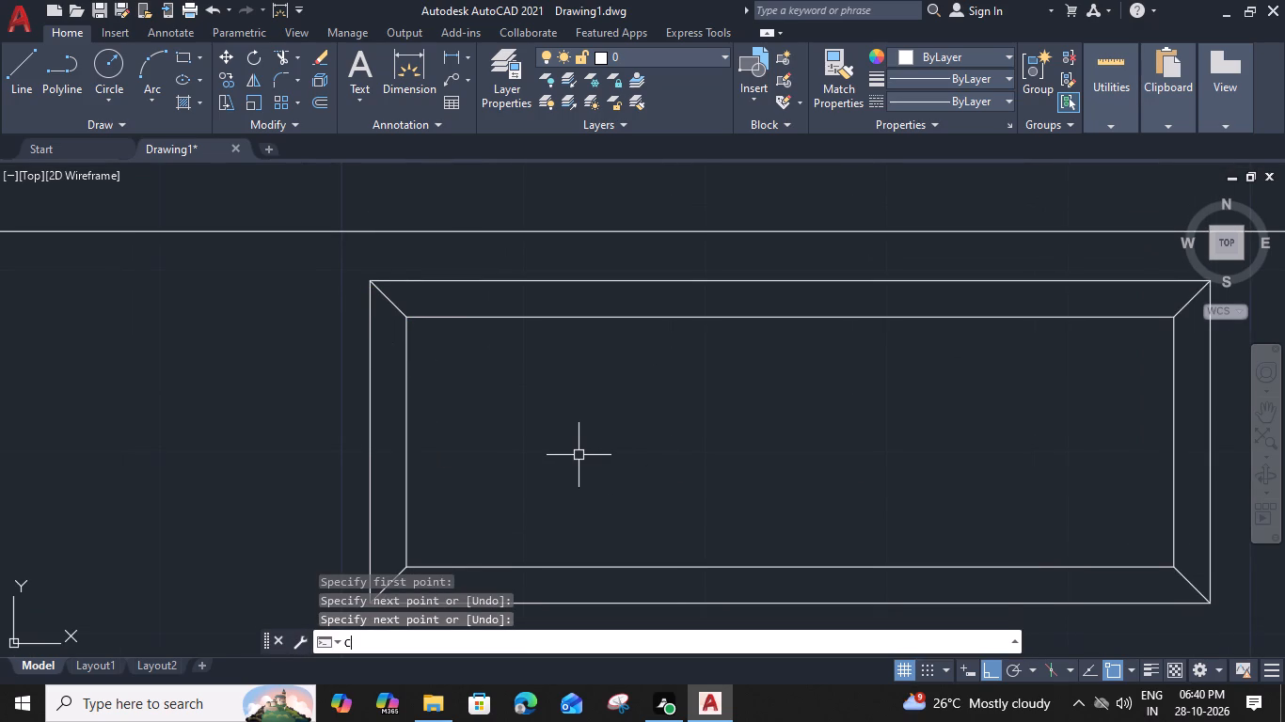
left_click(543, 427)
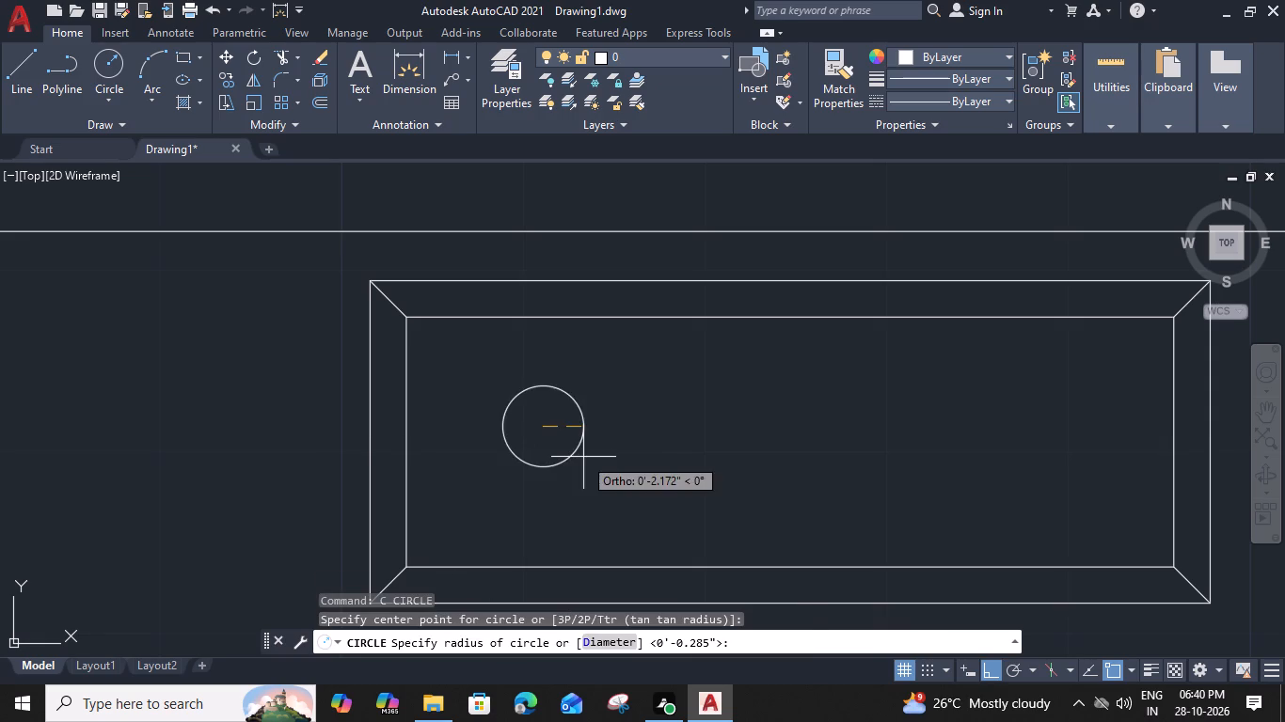
left_click(620, 463)
Move the circle slightly downward inside the inner rectangle, taking its bottom quadrant as base point.
left_click(532, 501)
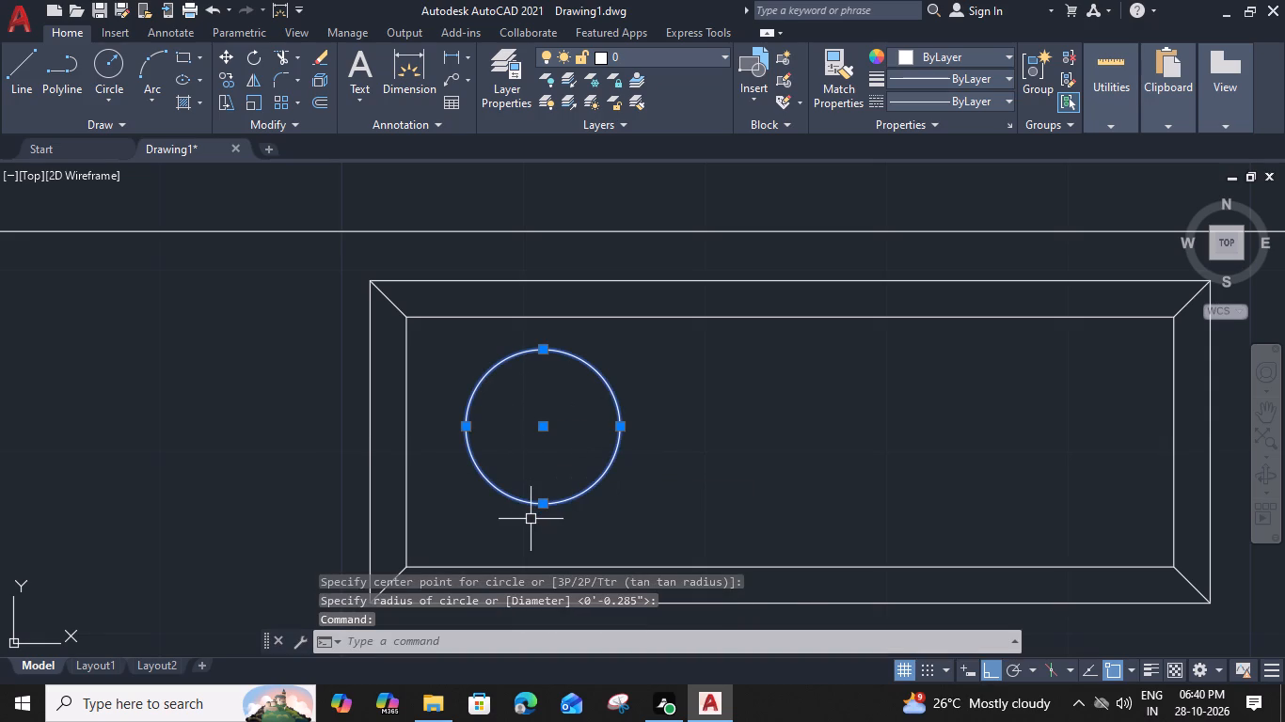
type("M")
key("space")
scroll(531, 519, "up", 1)
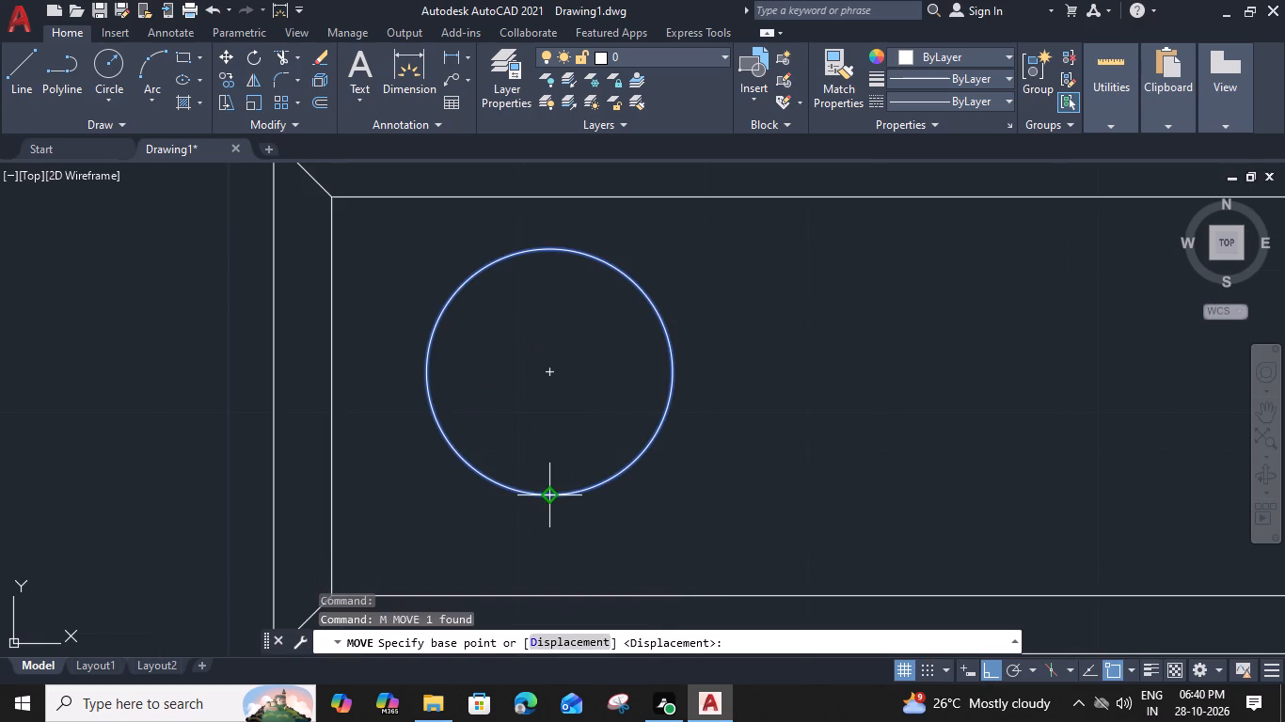
left_click(553, 496)
left_click(557, 527)
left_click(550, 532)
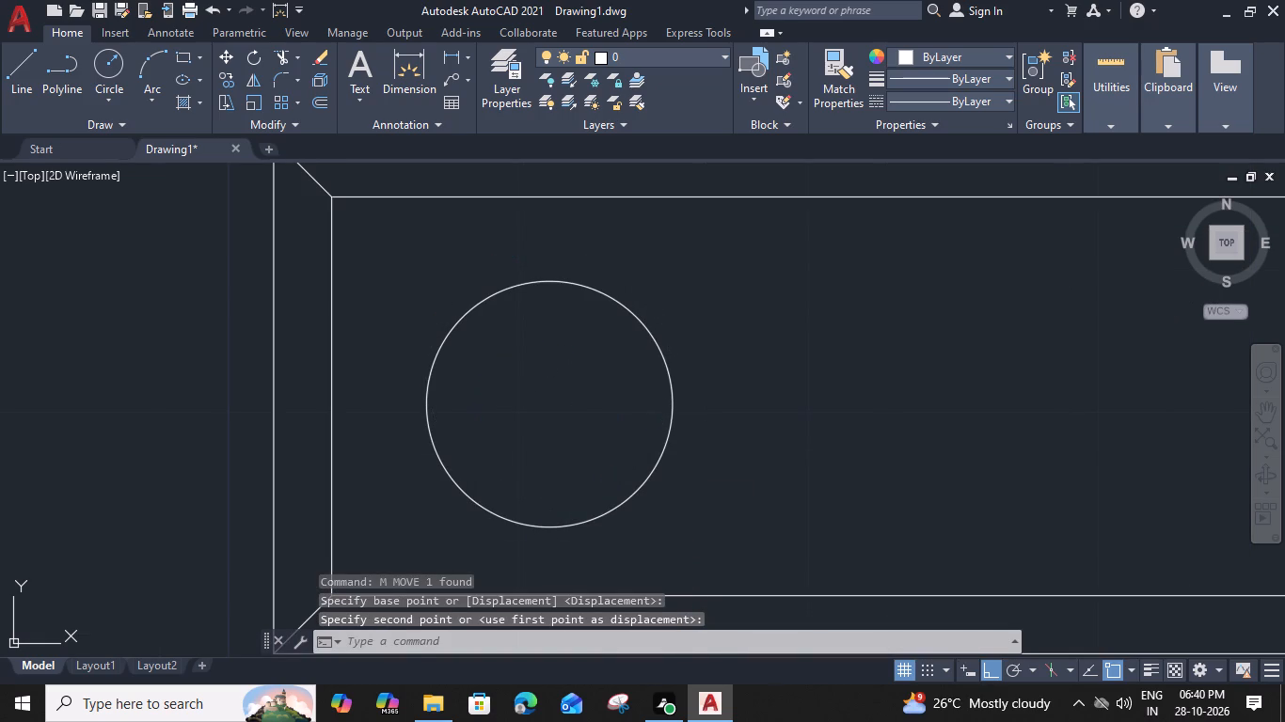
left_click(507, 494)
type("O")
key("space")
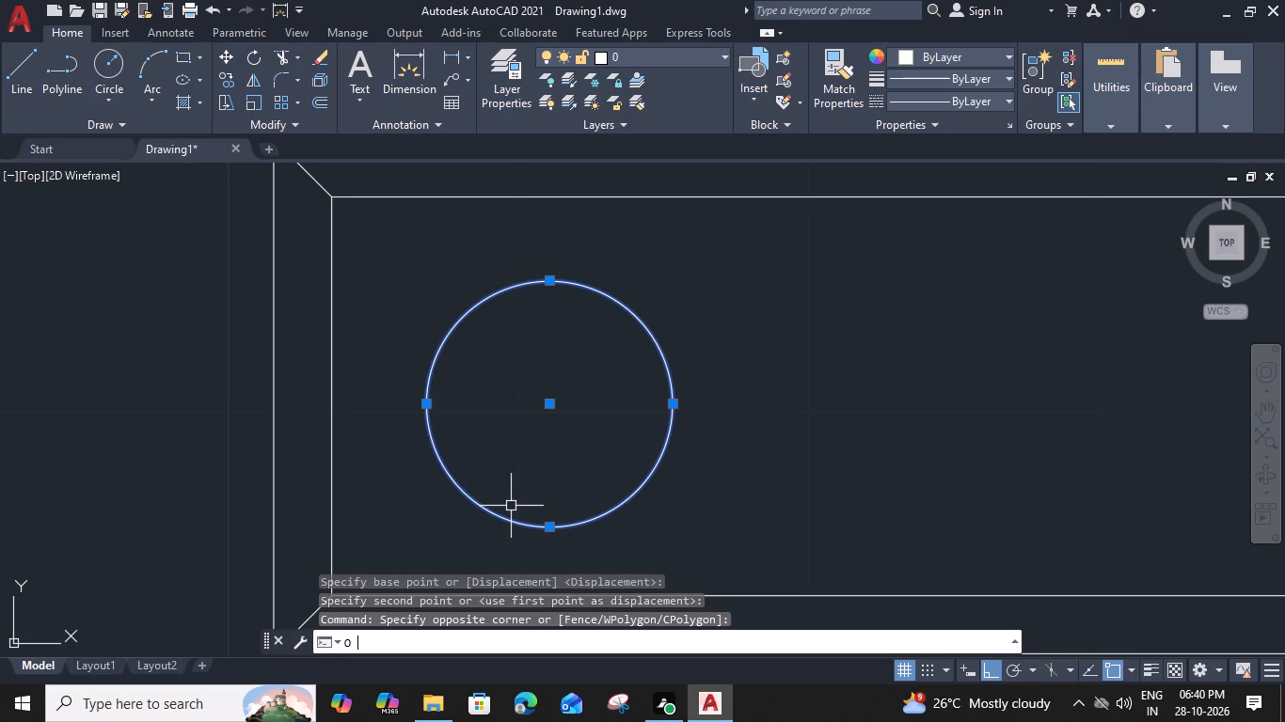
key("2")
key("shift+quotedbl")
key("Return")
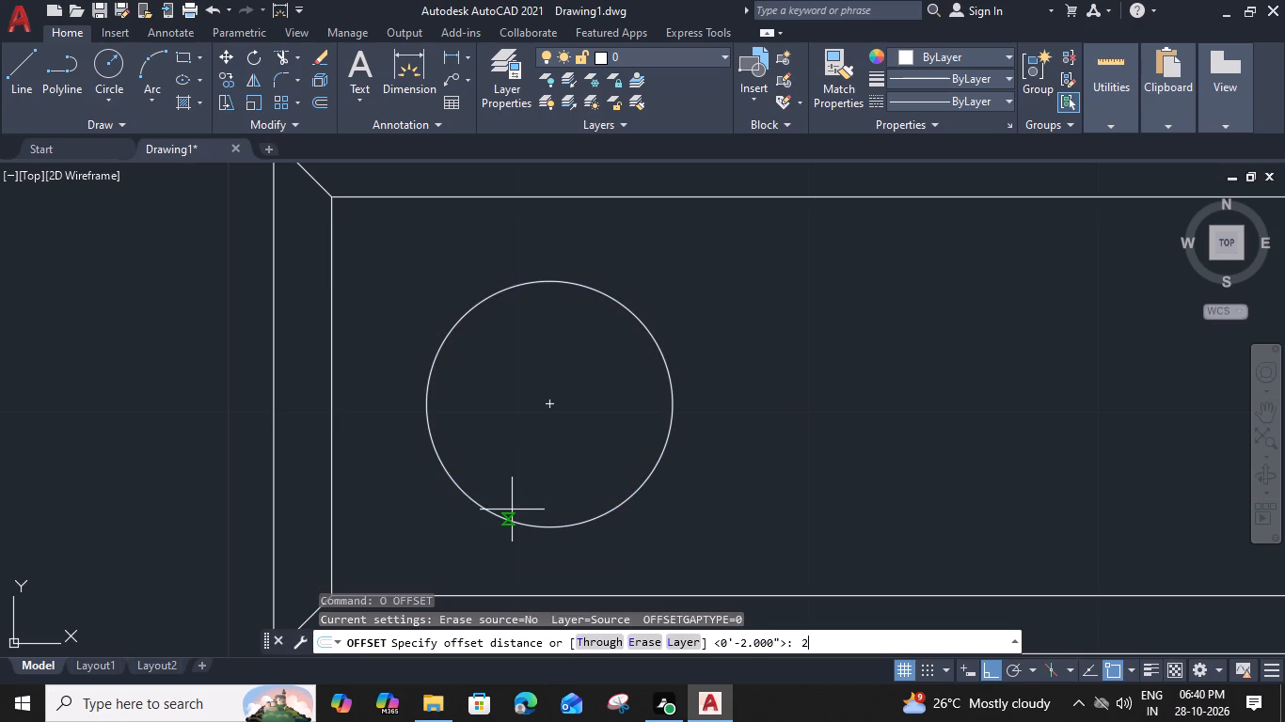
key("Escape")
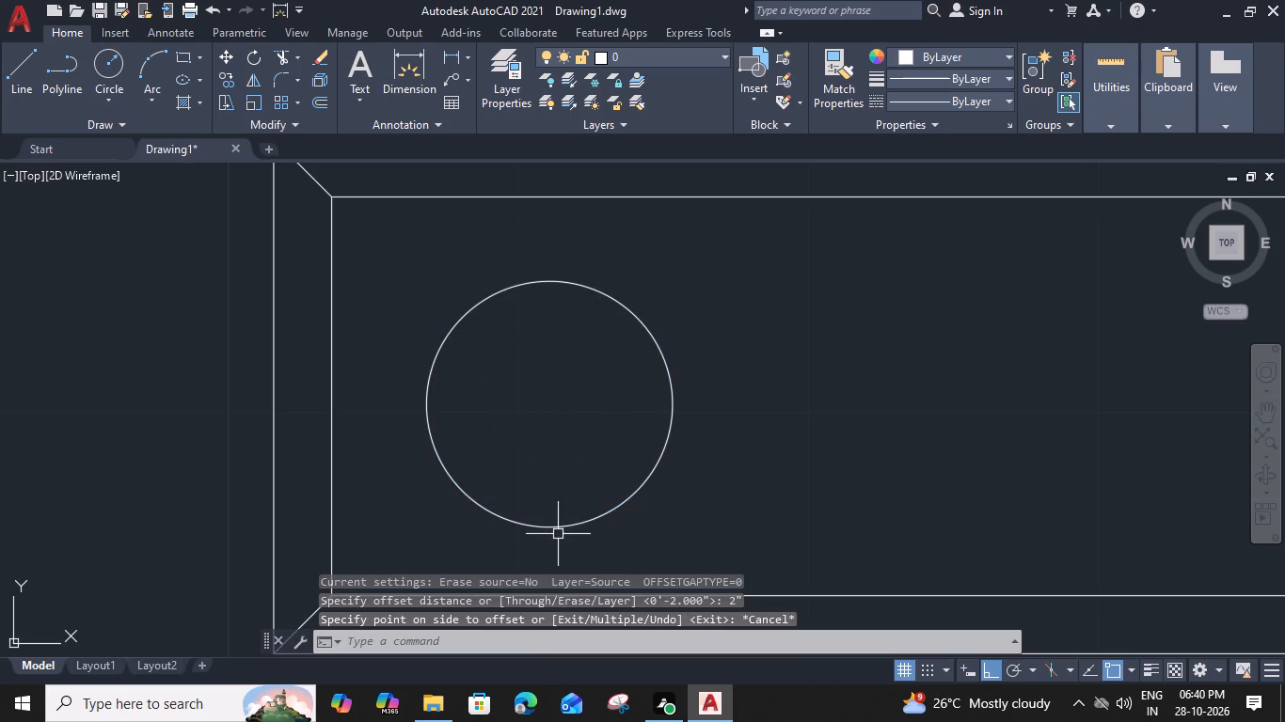
Offset the circle inward by 1" four times in succession to form concentric circles down to the centre.
left_click(558, 526)
type("O")
key("space")
key("1")
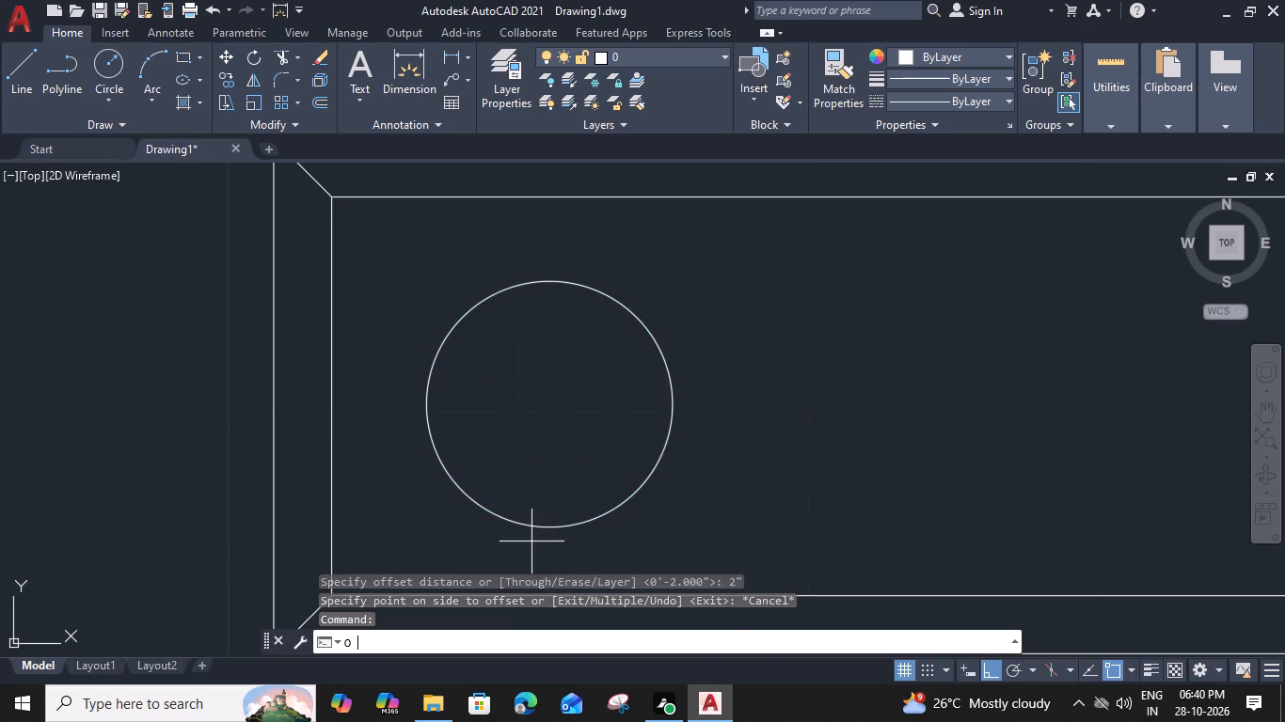
key("shift+quotedbl")
key("Return")
left_click(523, 470)
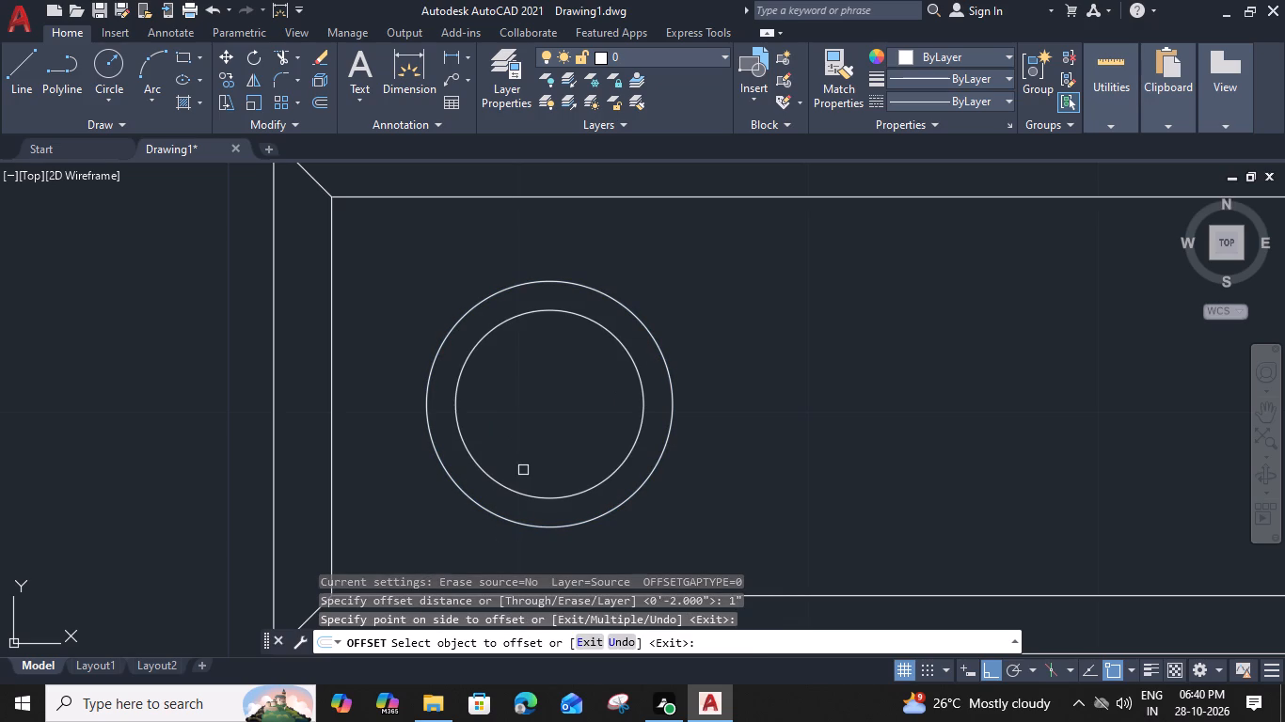
left_click(558, 498)
left_click(554, 456)
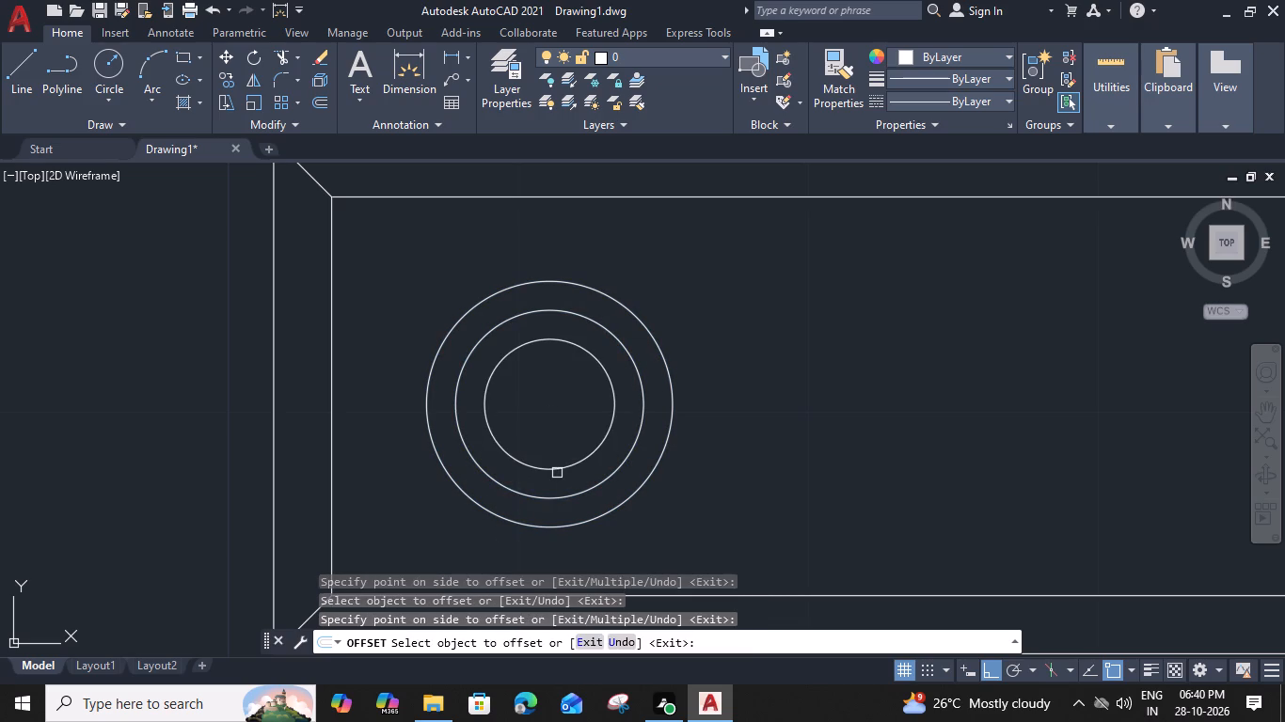
left_click(557, 473)
left_click(557, 443)
left_click(554, 436)
left_click(550, 419)
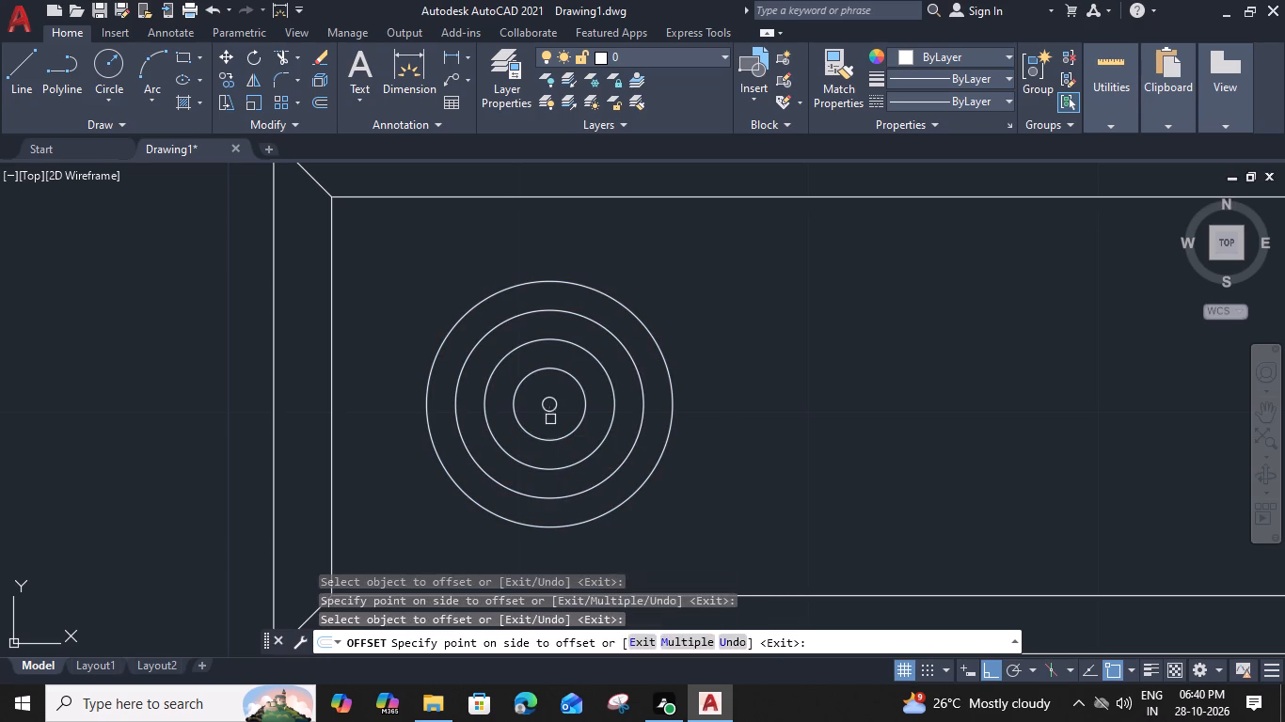
key("Escape")
Delete the smallest circle at the centre of the concentric circles.
left_click(551, 407)
key("Delete")
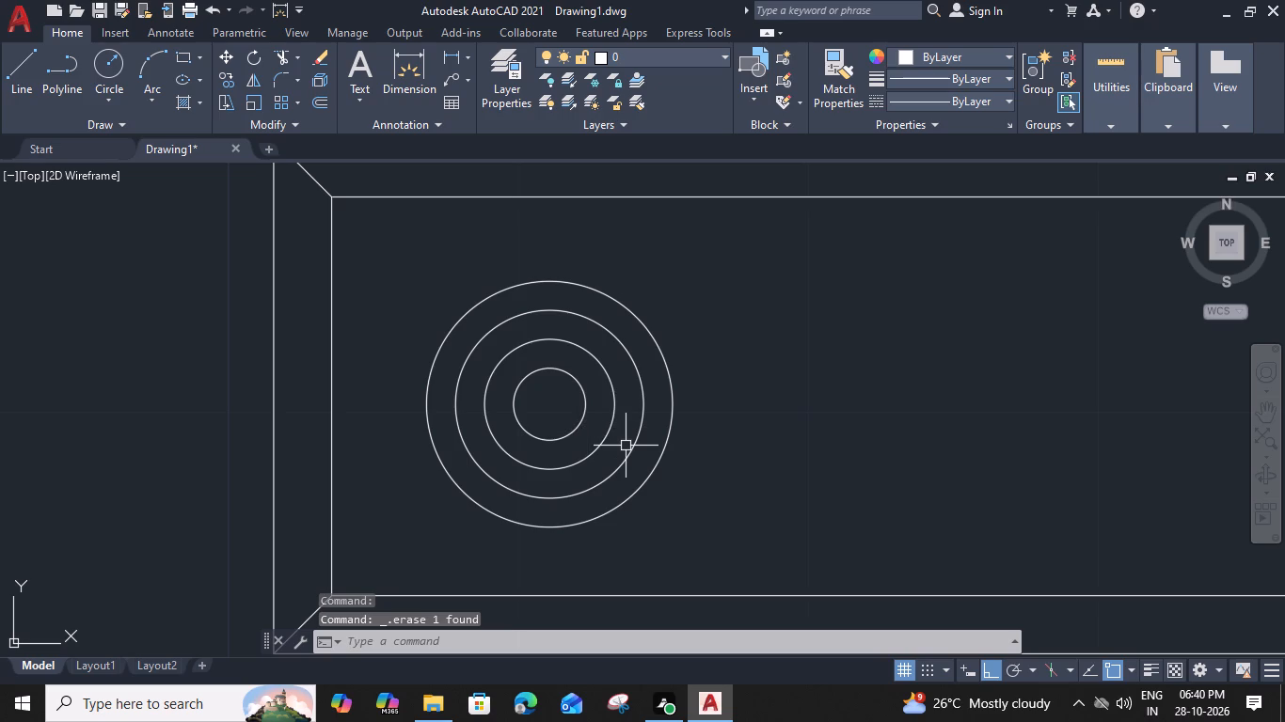
Draw a vertical line across the outer circle from its top quadrant to its bottom quadrant.
key("l")
key("space")
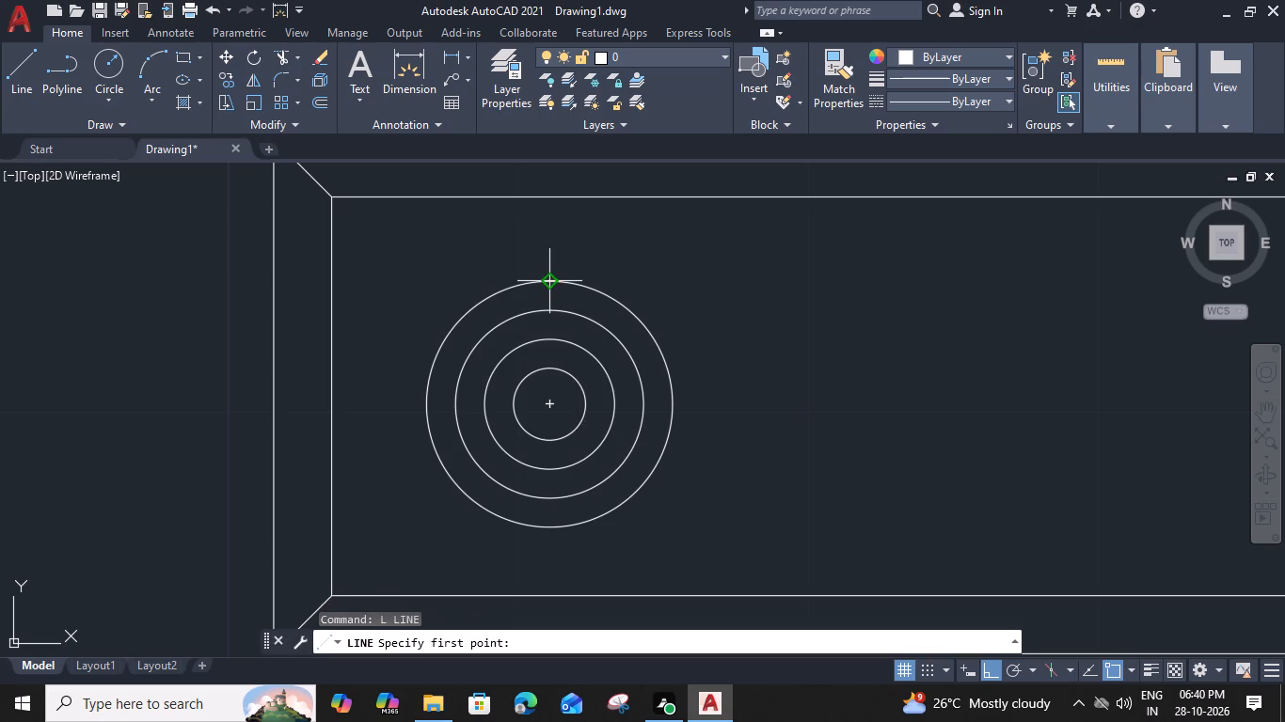
left_click_drag(550, 280, 550, 290)
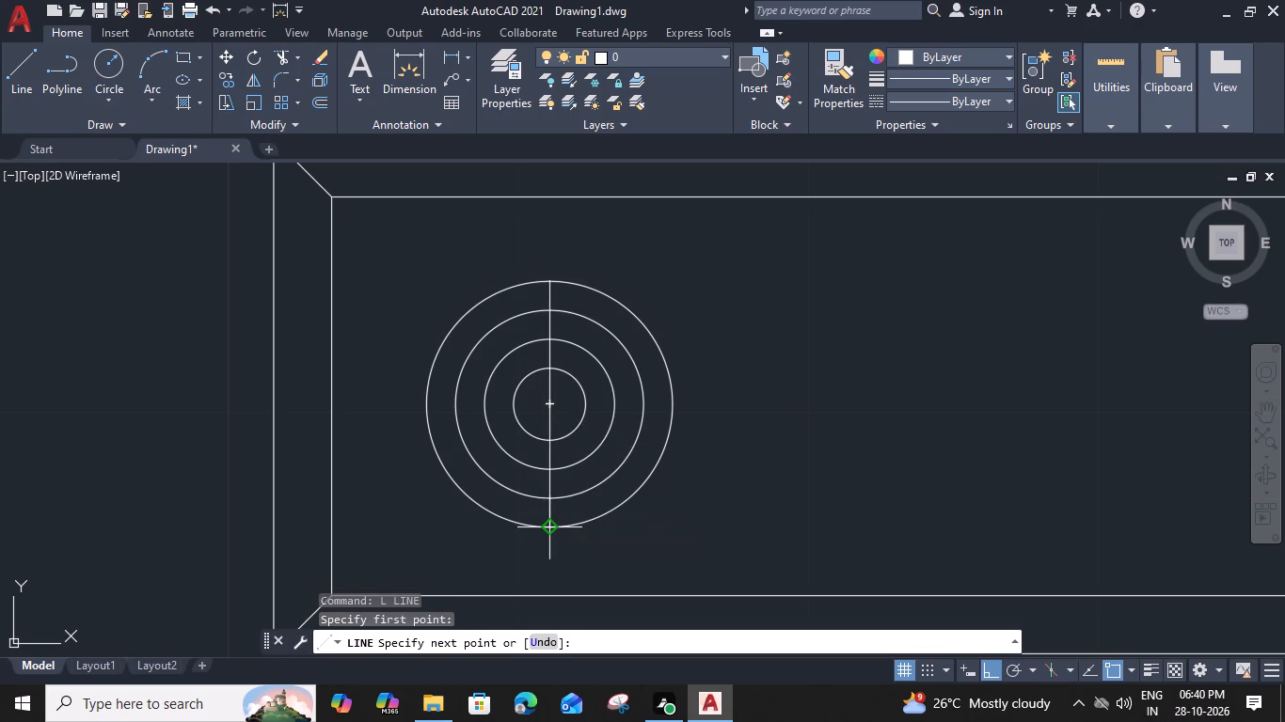
left_click(550, 524)
key("space")
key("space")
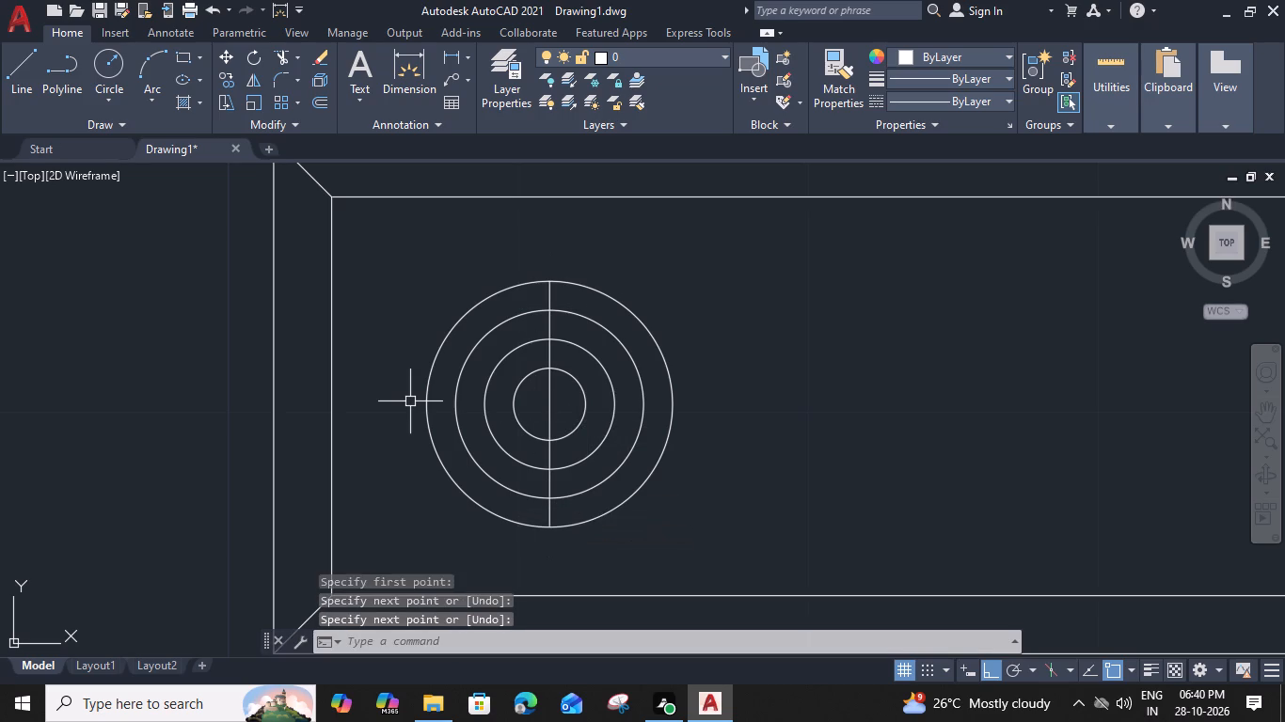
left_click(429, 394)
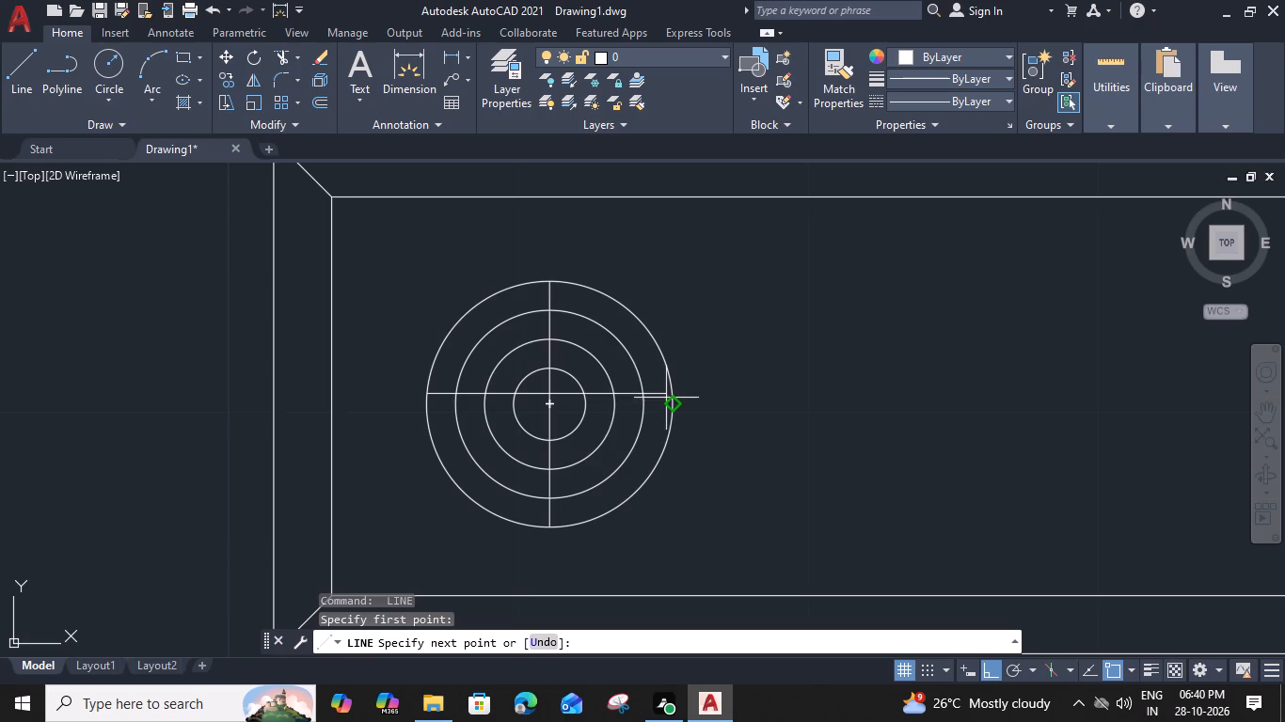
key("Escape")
Draw a horizontal line across the outer circle from its left quadrant to its right quadrant.
key("l")
key("space")
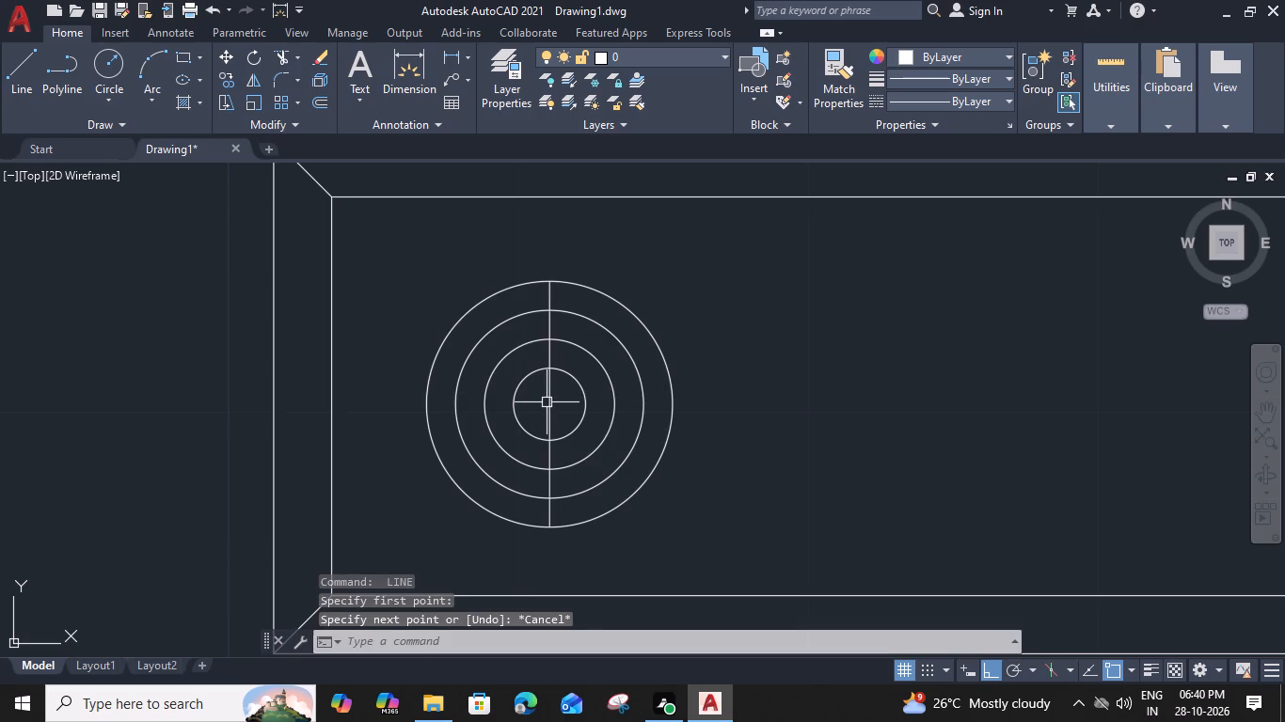
left_click(429, 407)
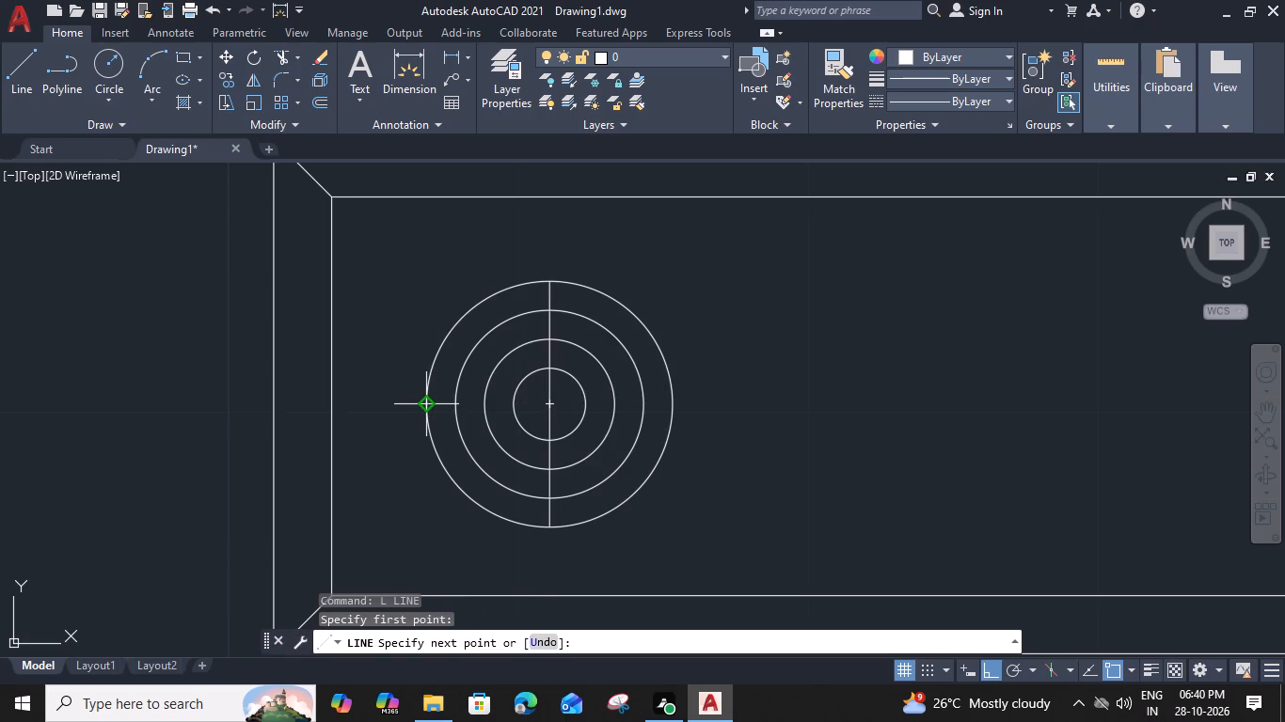
left_click(674, 404)
key("space")
Offset the horizontal centre line at 0.2" spacing to make two parallel lines above it and two below.
left_click(568, 406)
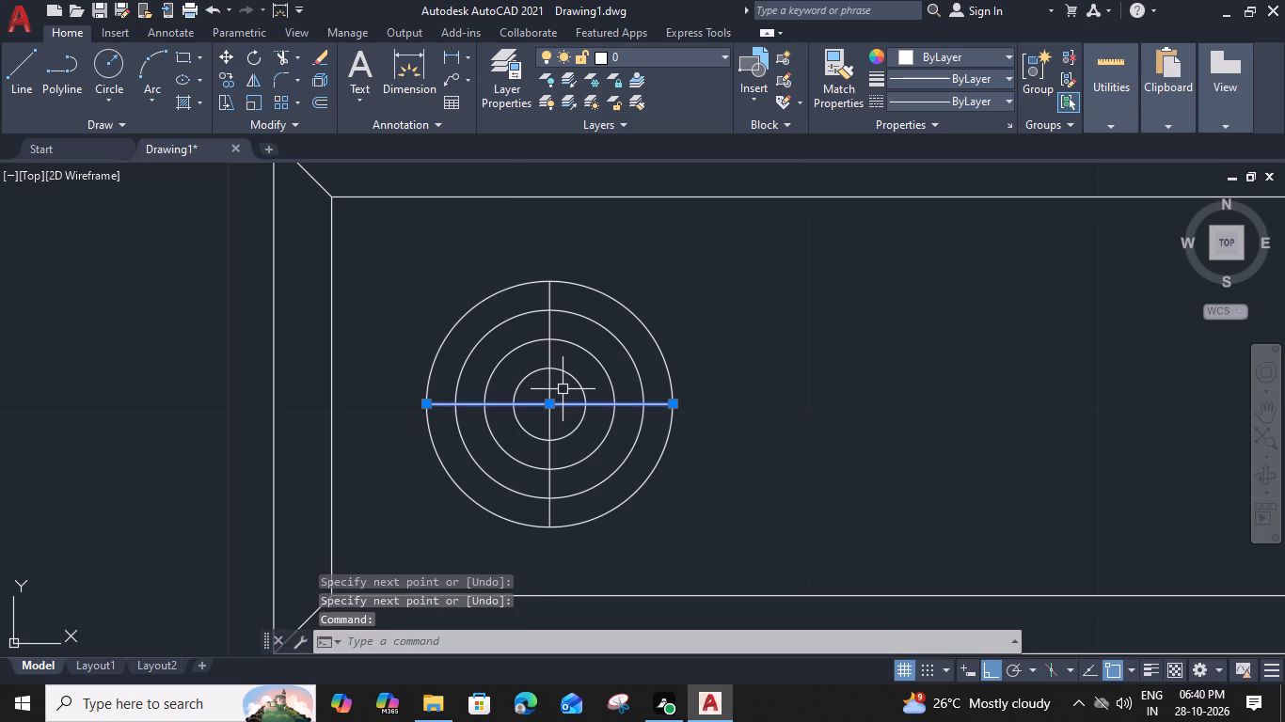
key("o")
key("space")
type("0")
key("period")
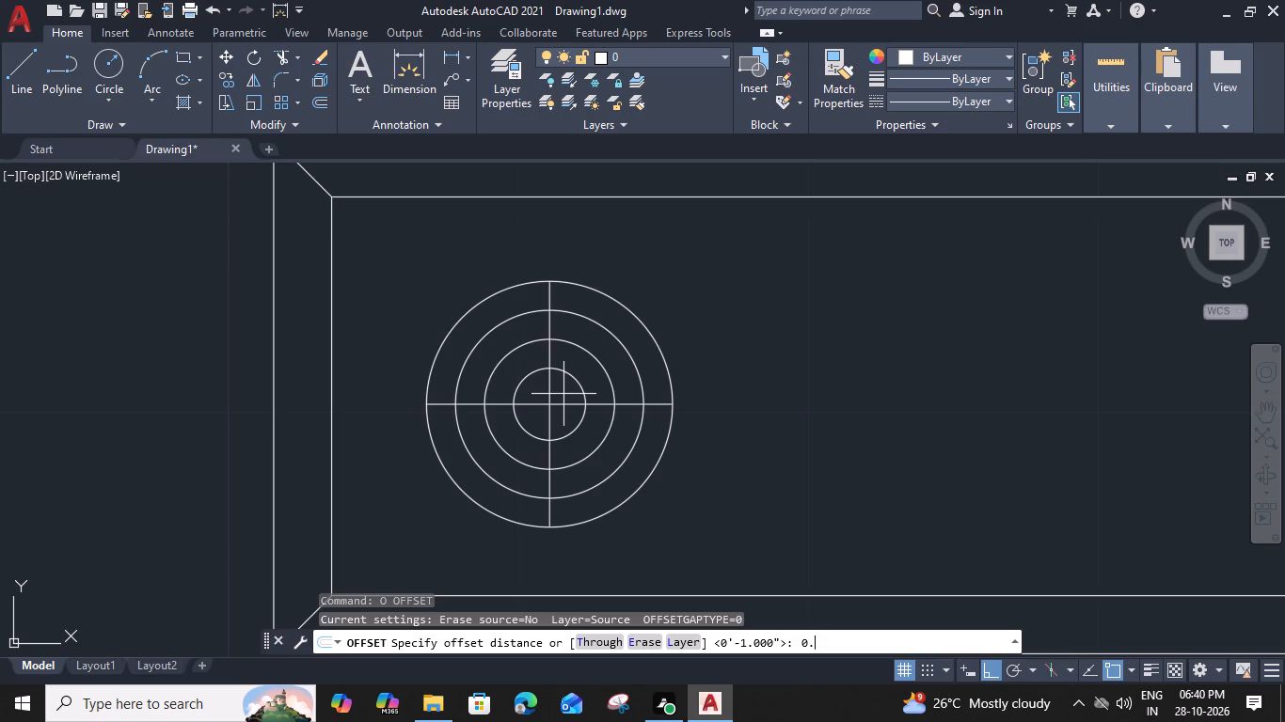
key("5")
key("Delete")
key("BackSpace")
type("2\"")
key("Return")
left_click(574, 365)
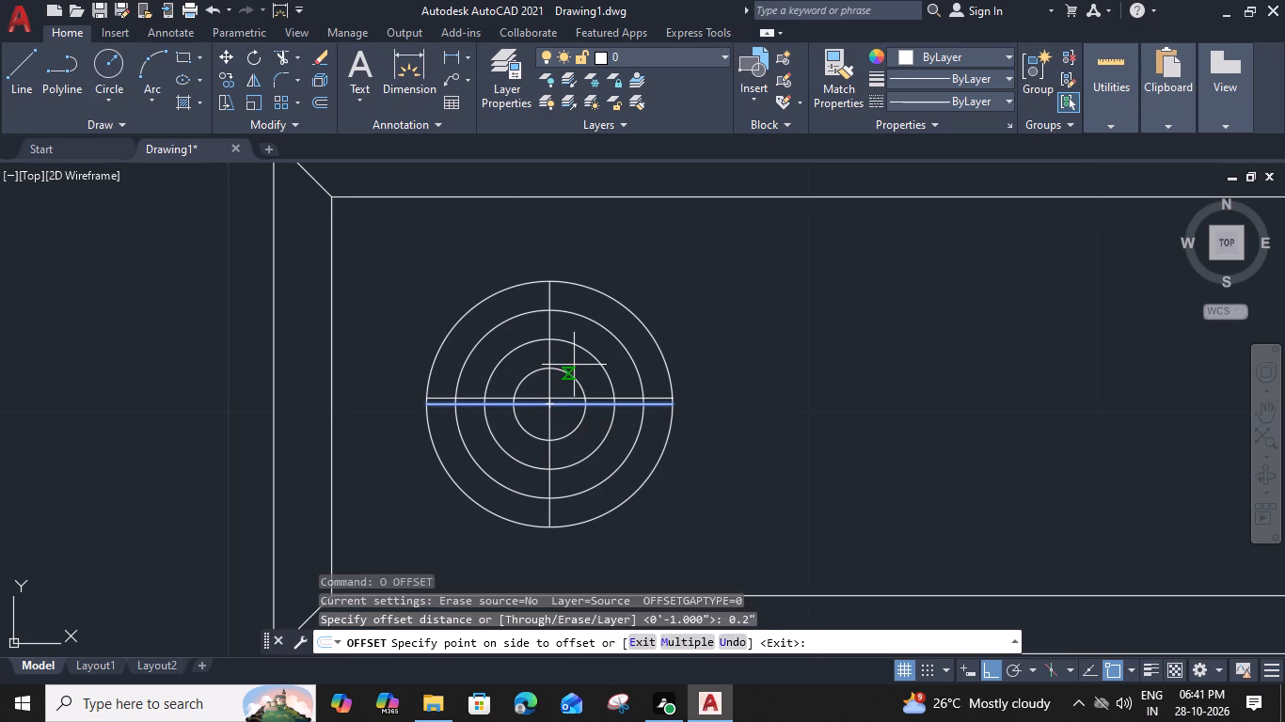
scroll(586, 422, "up", 1)
left_click(600, 393)
left_click(592, 445)
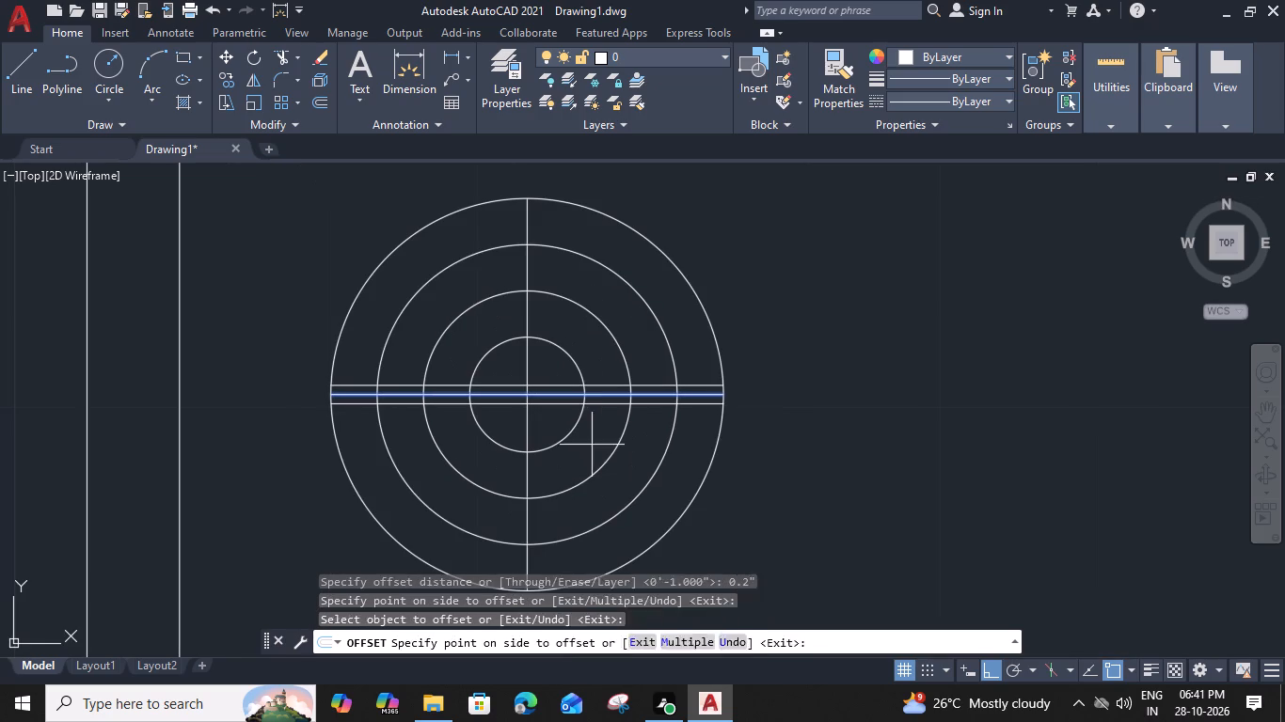
left_click(595, 407)
left_click(590, 438)
left_click(595, 384)
left_click(603, 347)
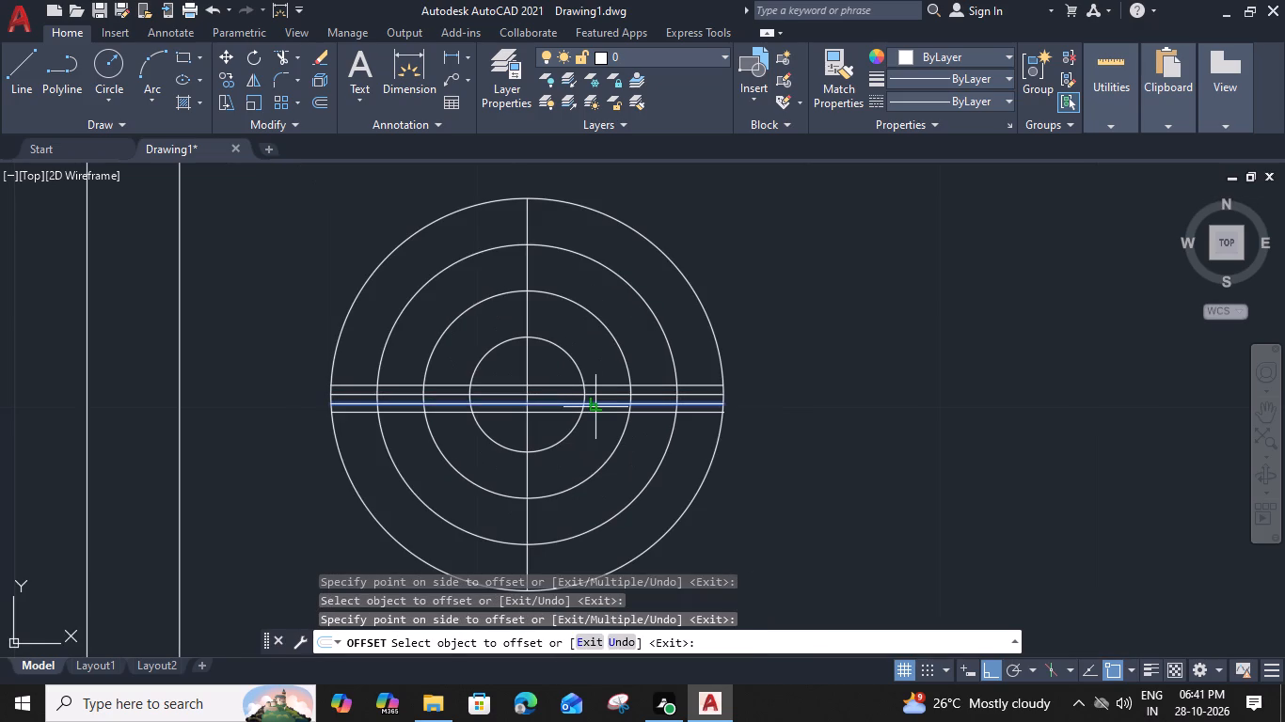
Offset the vertical centre line at 0.2" spacing to make three parallel lines on each side of it.
left_click(530, 431)
left_click(495, 434)
left_click(518, 431)
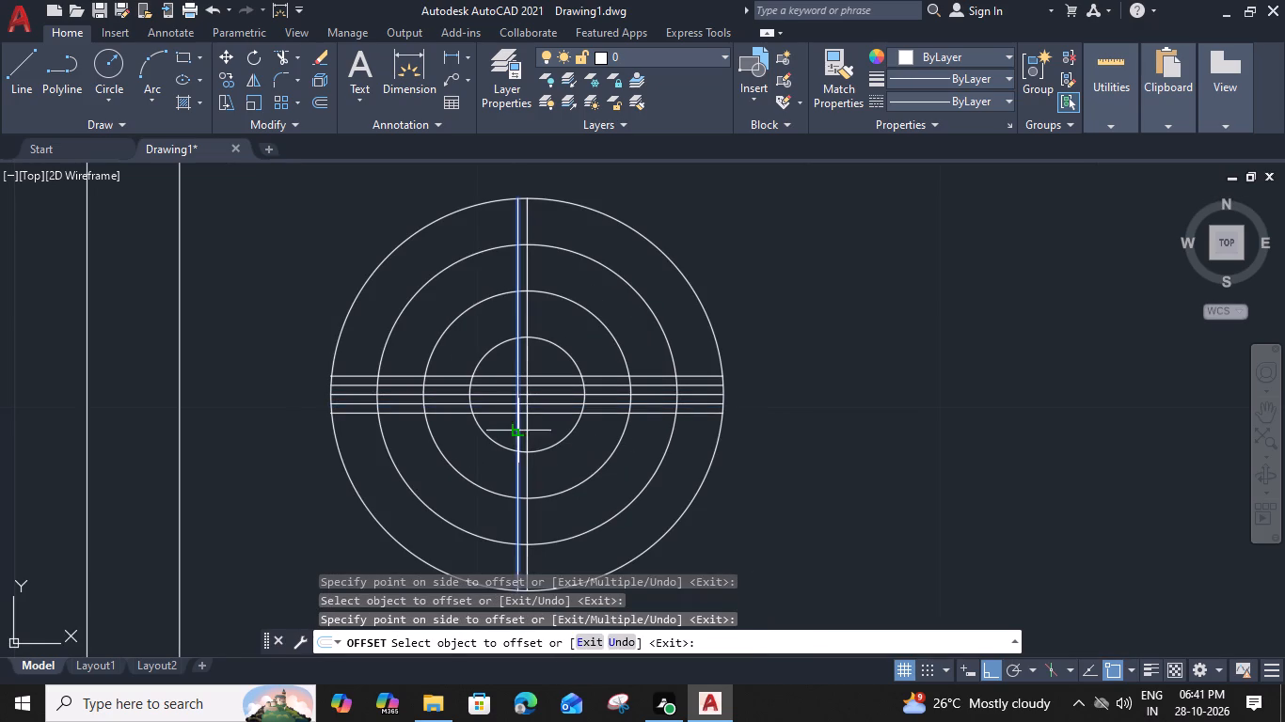
left_click(467, 433)
left_click(508, 428)
left_click(481, 429)
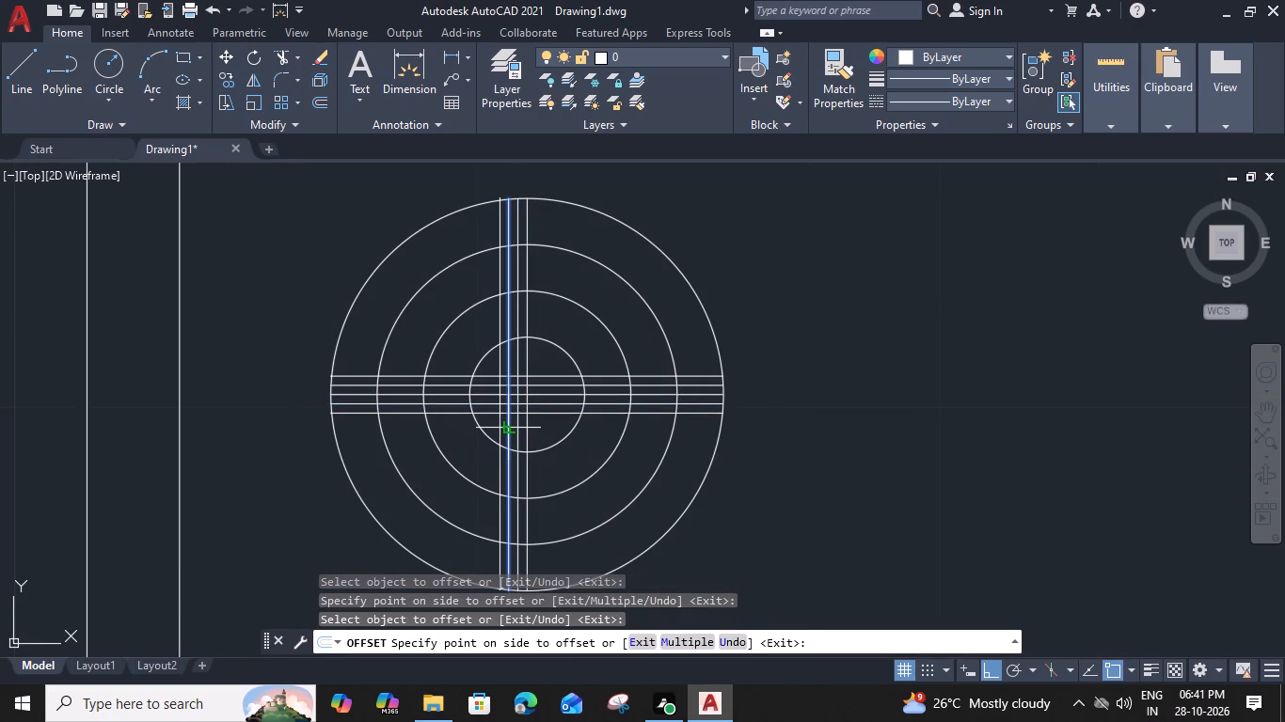
left_click(526, 430)
left_click(574, 437)
left_click(536, 432)
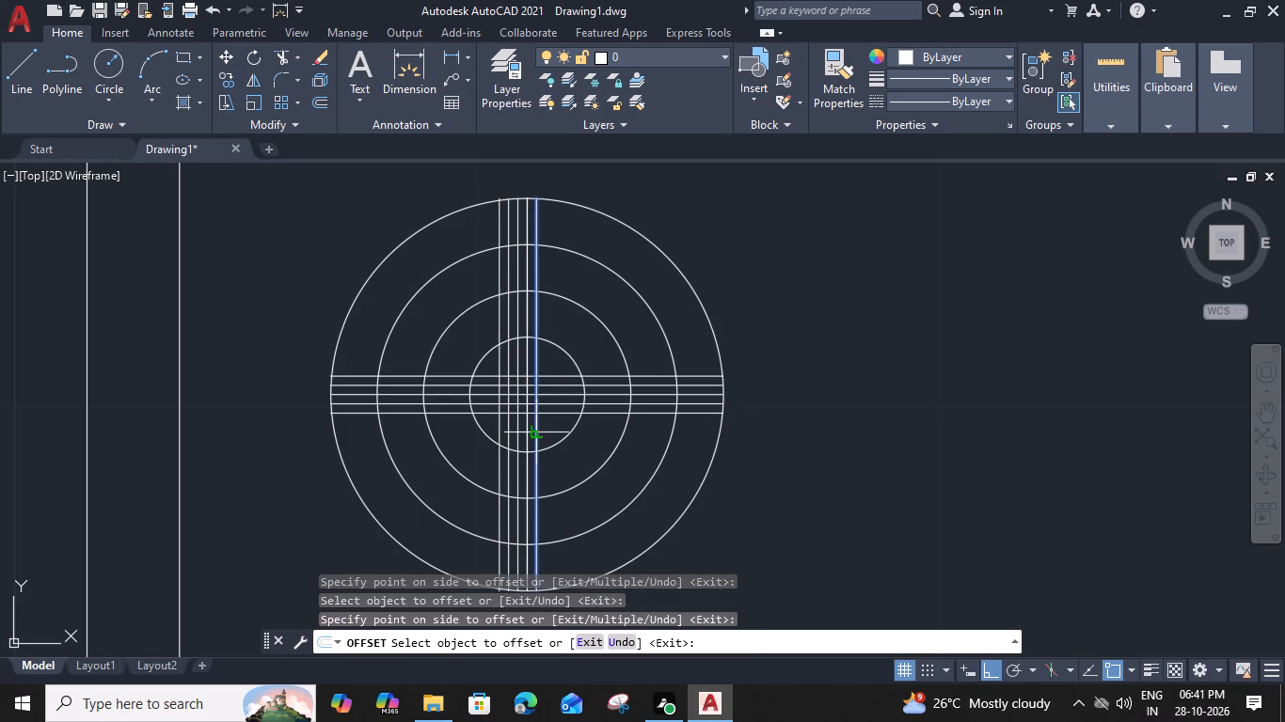
left_click(570, 436)
left_click(547, 434)
left_click(569, 437)
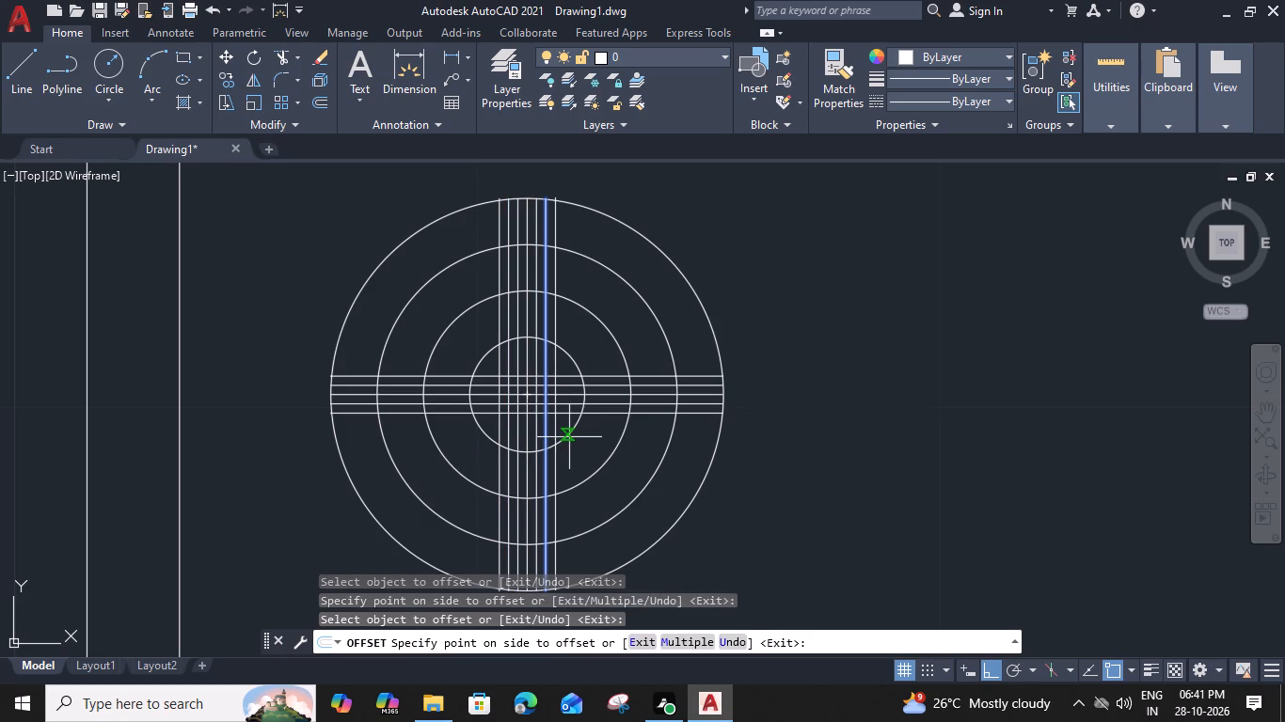
Offset the outermost horizontal lines outward by 0.2", adding a third line below and above the centre line.
left_click(567, 415)
left_click(566, 431)
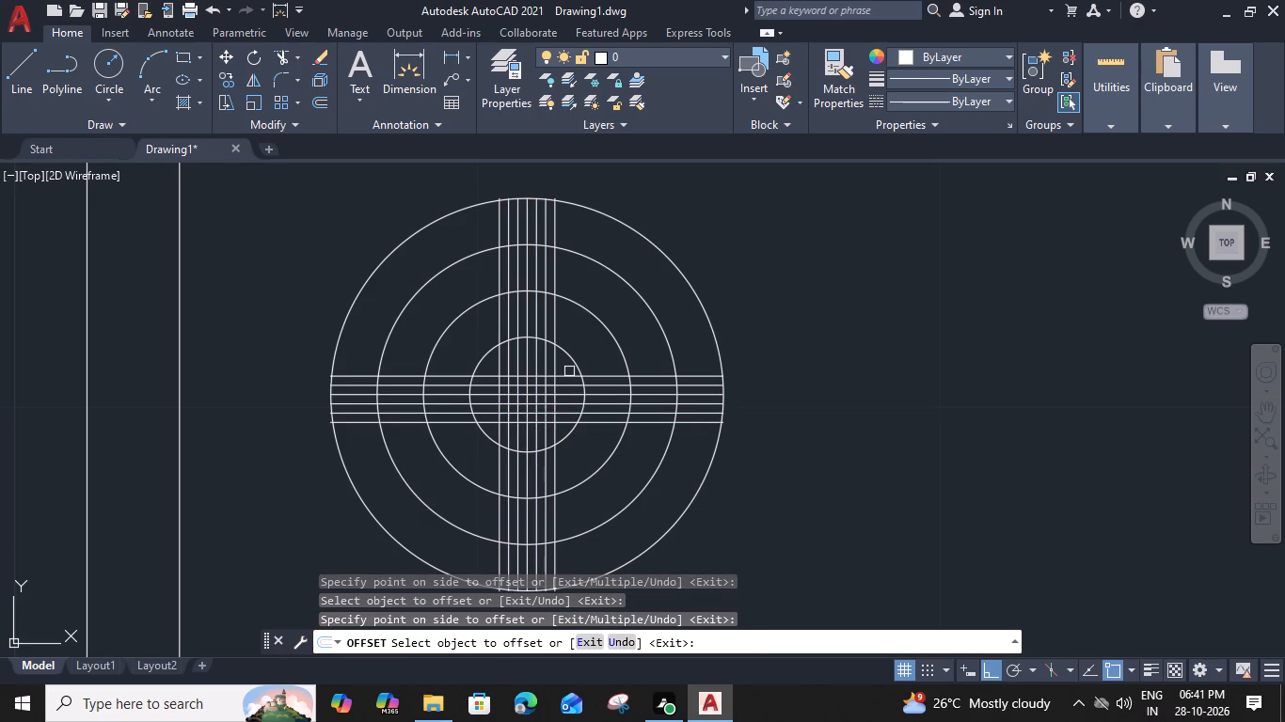
left_click(568, 378)
left_click(568, 340)
key("Escape")
Delete the three middle horizontal lines across the circles.
scroll(617, 415, "up", 1)
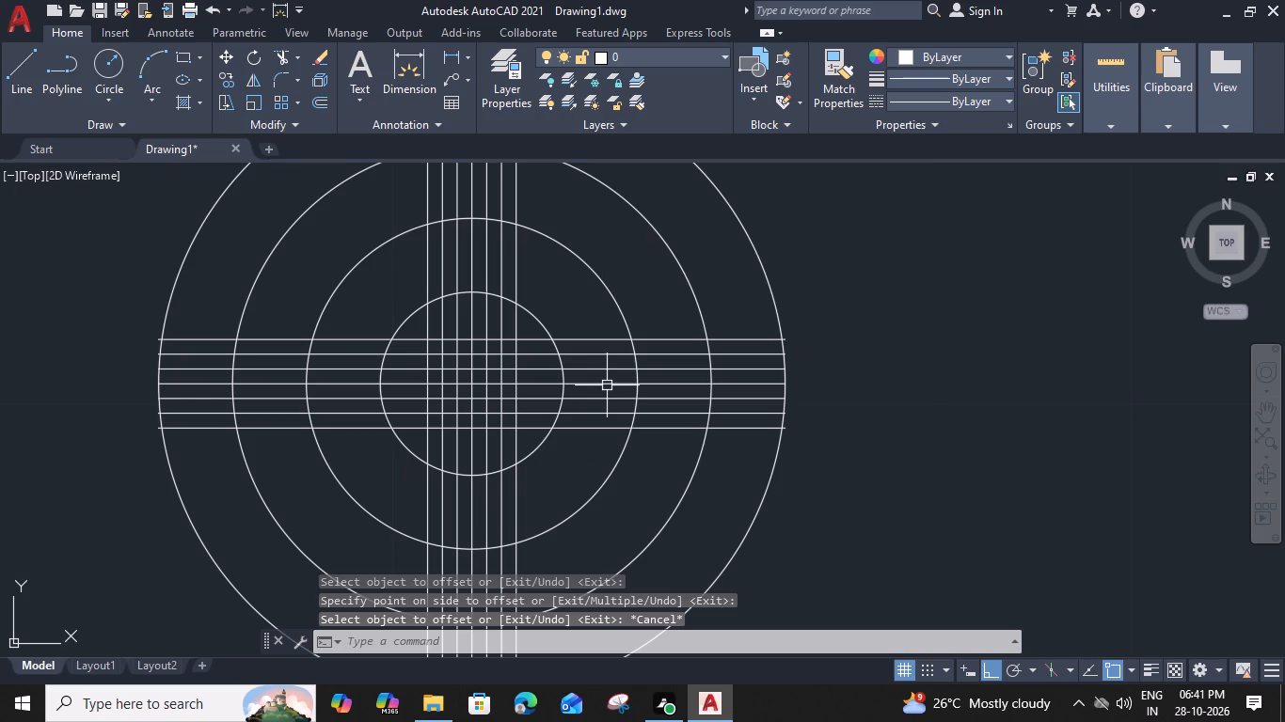
scroll(606, 375, "up", 1)
left_click(615, 356)
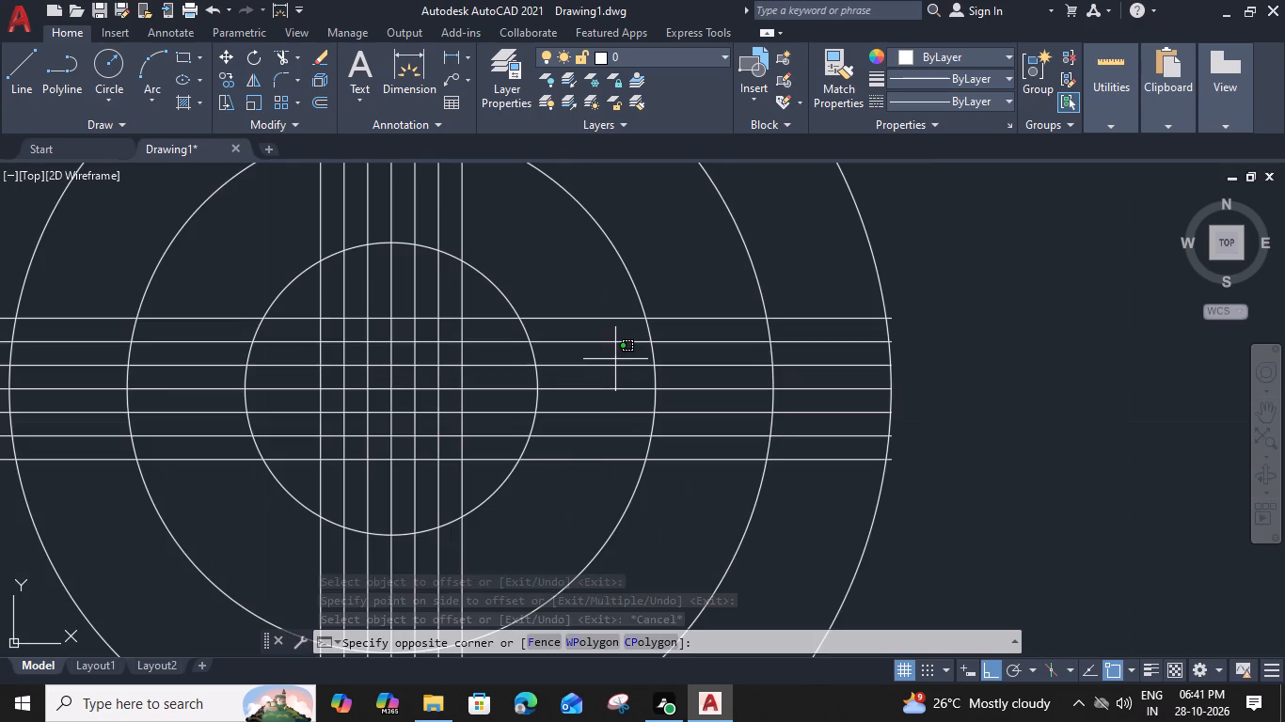
left_click(600, 425)
key("Delete")
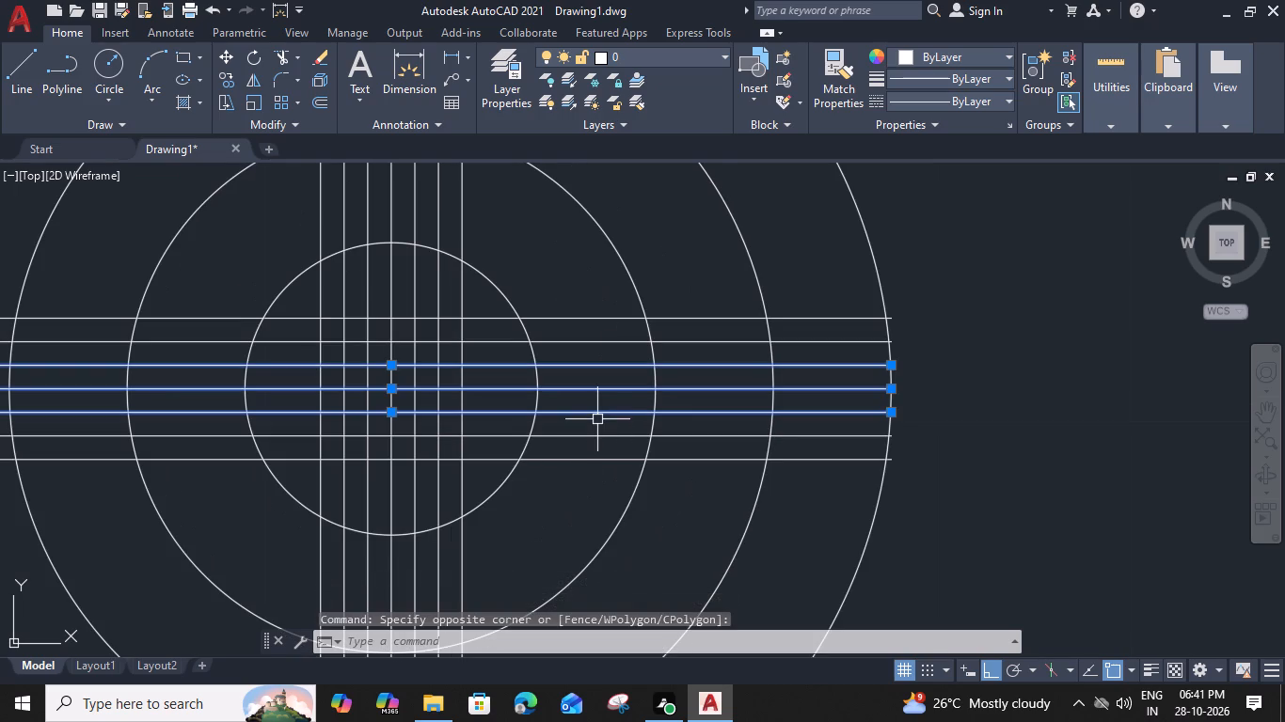
Delete the three middle vertical lines through the centre of the circles.
left_click(424, 406)
left_click(358, 416)
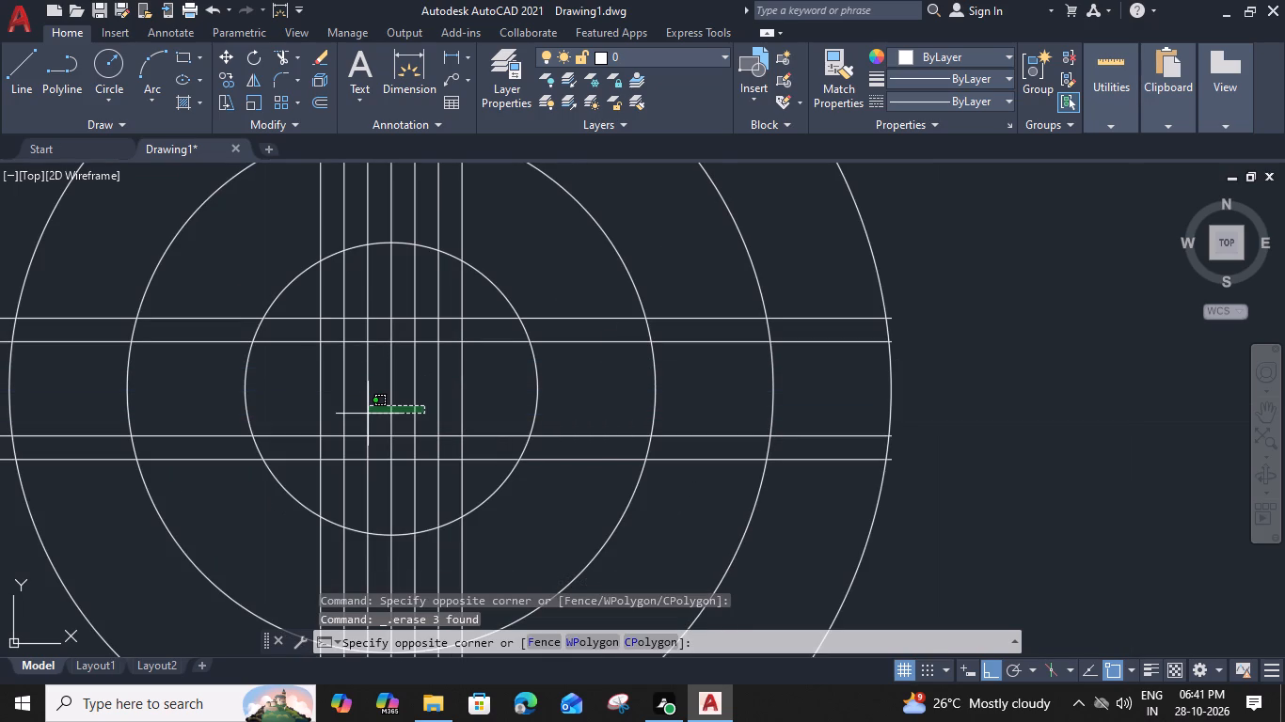
key("Delete")
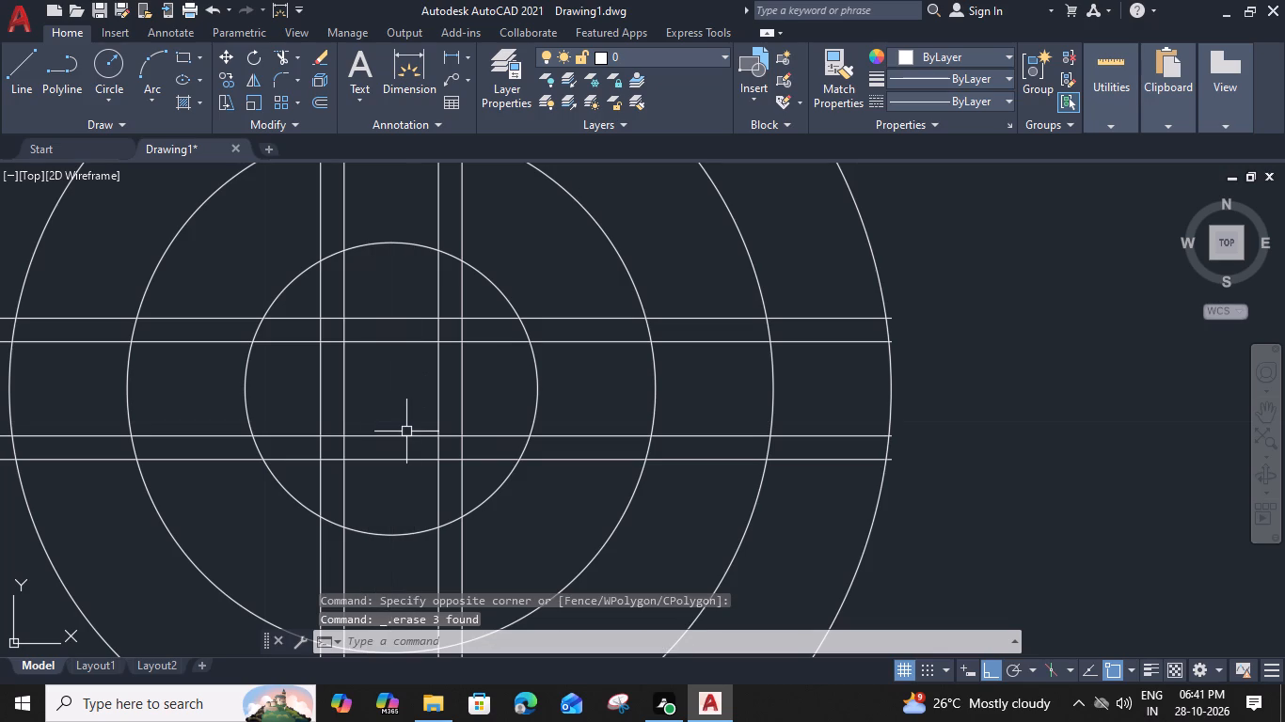
Trim the inner bar lines where the horizontal and vertical line pairs cross, leaving a closed square at the burner's centre.
key("t")
key("r")
key("space")
scroll(414, 410, "up", 1)
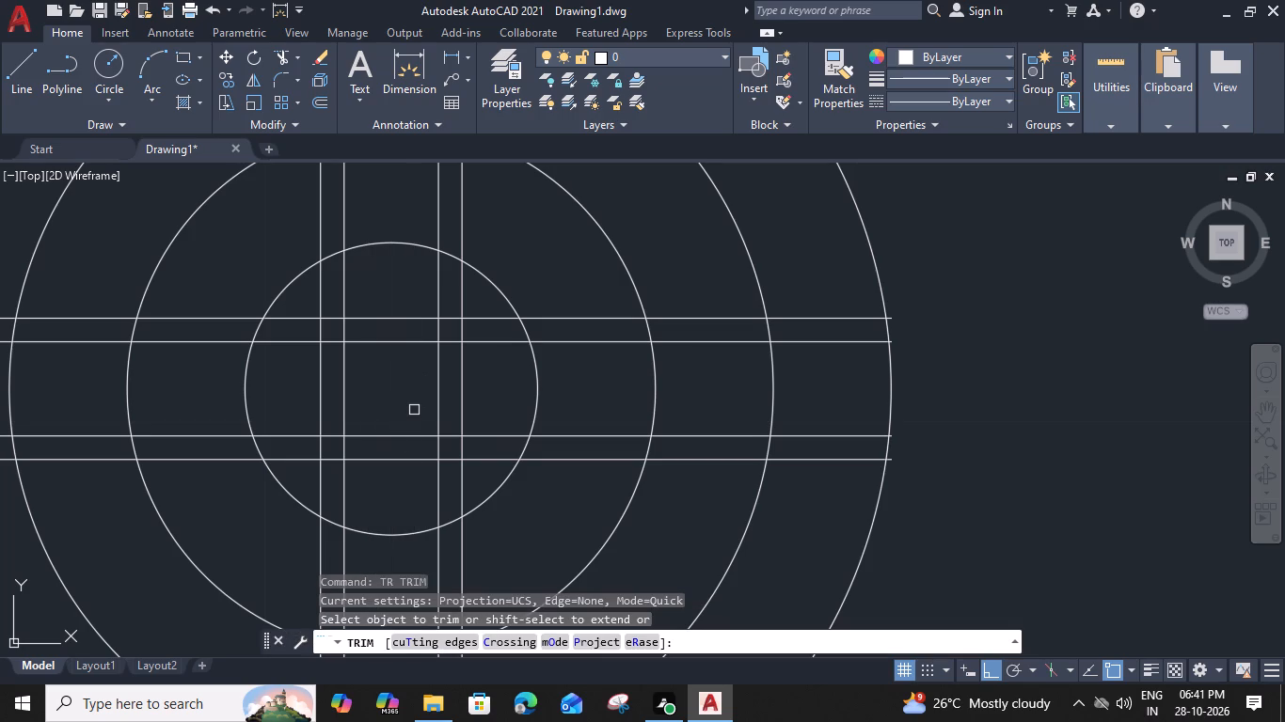
left_click(452, 476)
left_click(463, 449)
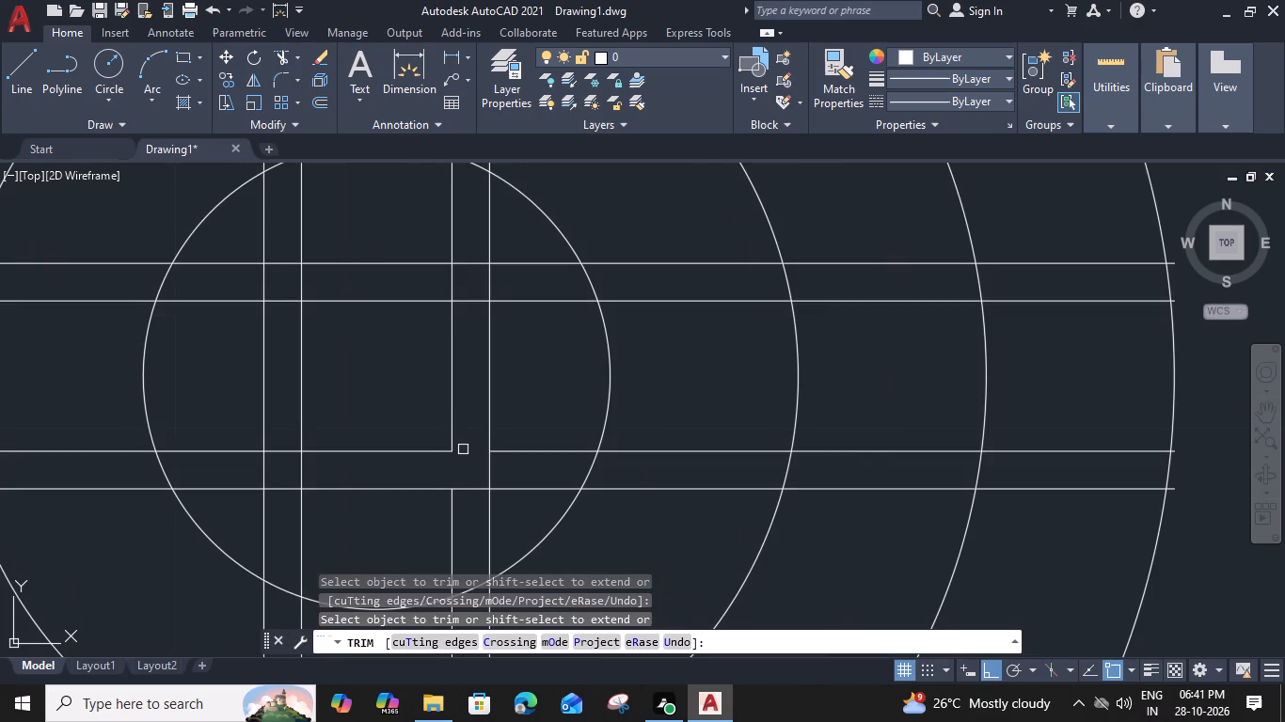
left_click(473, 298)
left_click(455, 281)
left_click(302, 282)
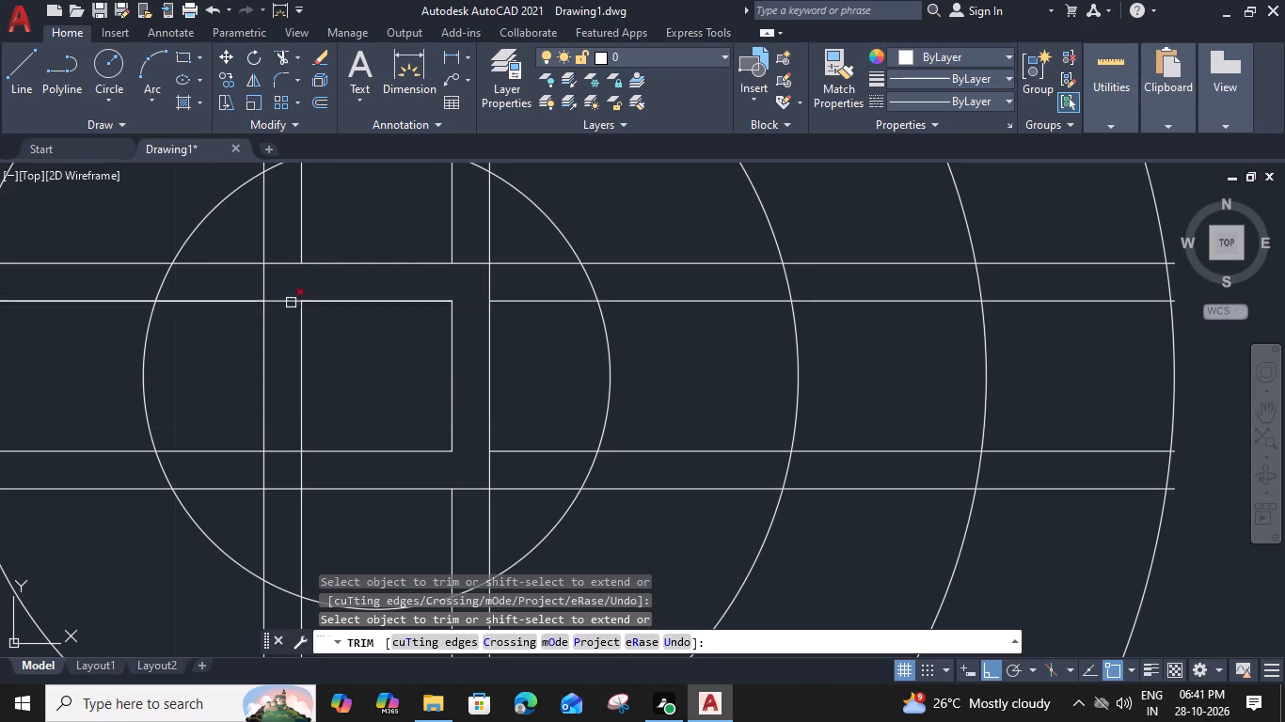
left_click(287, 306)
left_click(283, 292)
left_click(282, 438)
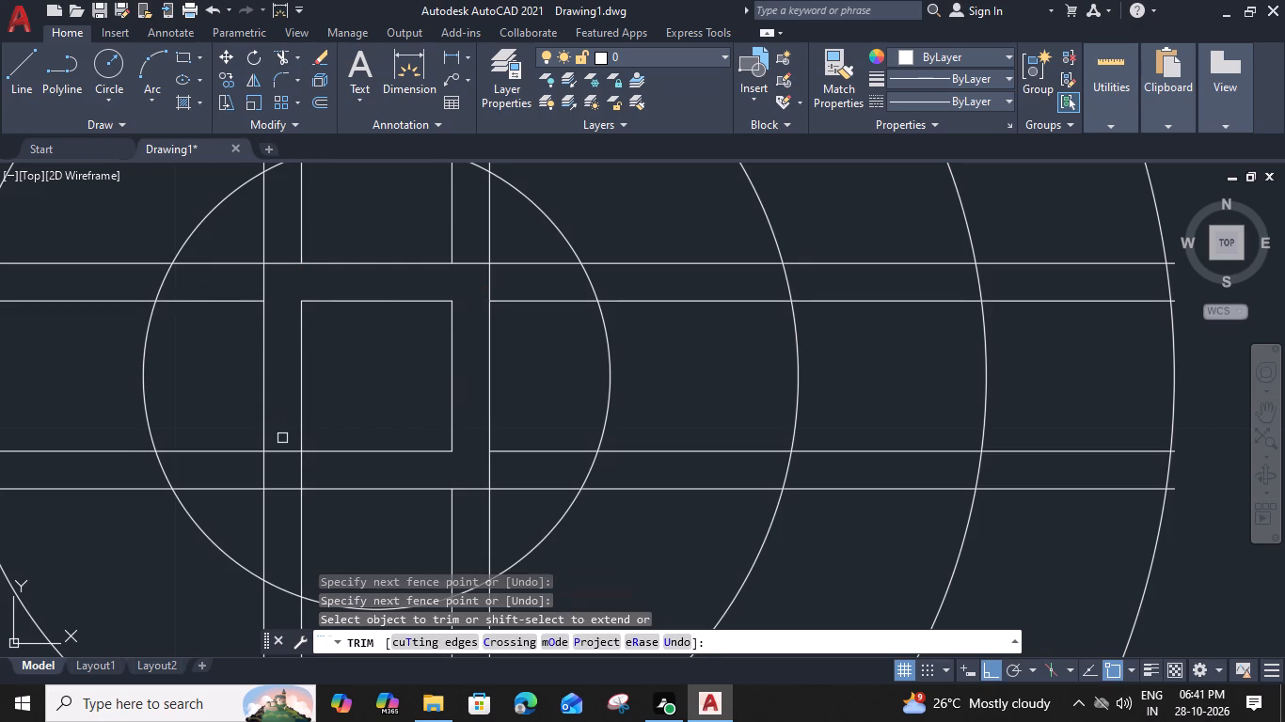
left_click(301, 472)
left_click(304, 472)
Trim the four horizontal bar line ends that overhang the outermost circle on the burner's right side.
scroll(314, 474, "down", 1)
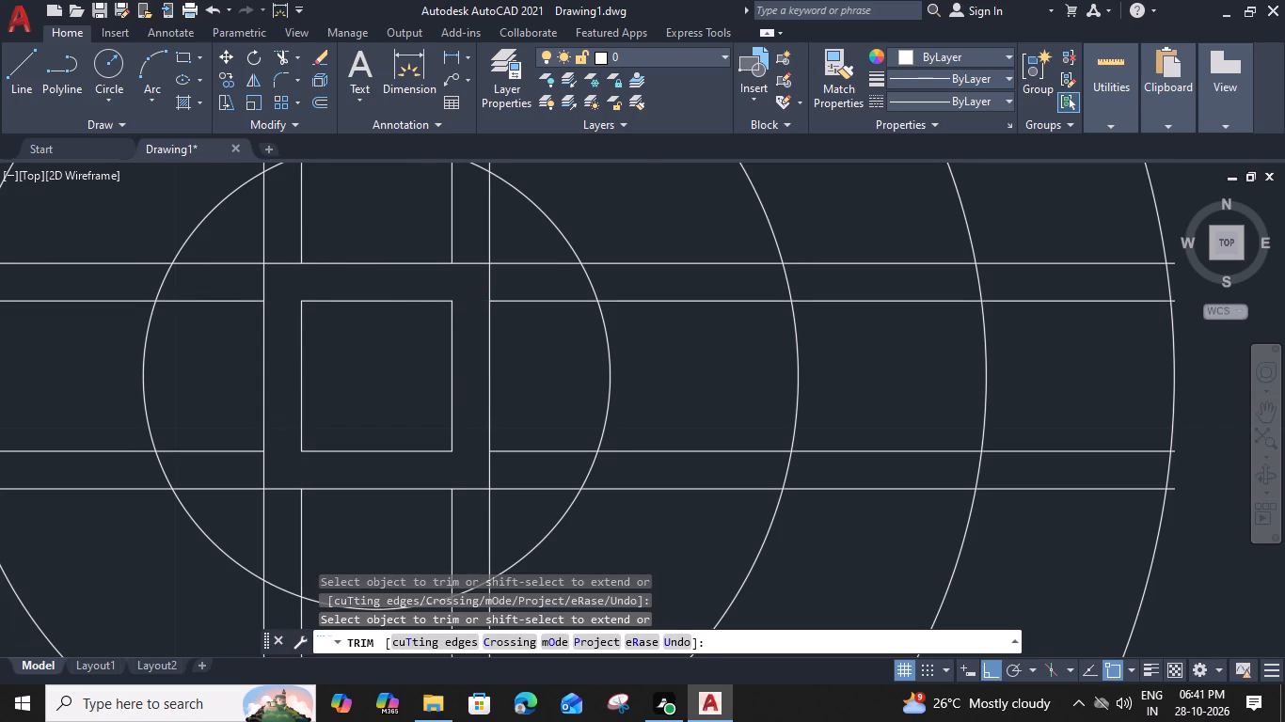
scroll(891, 329, "up", 2)
left_click(795, 351)
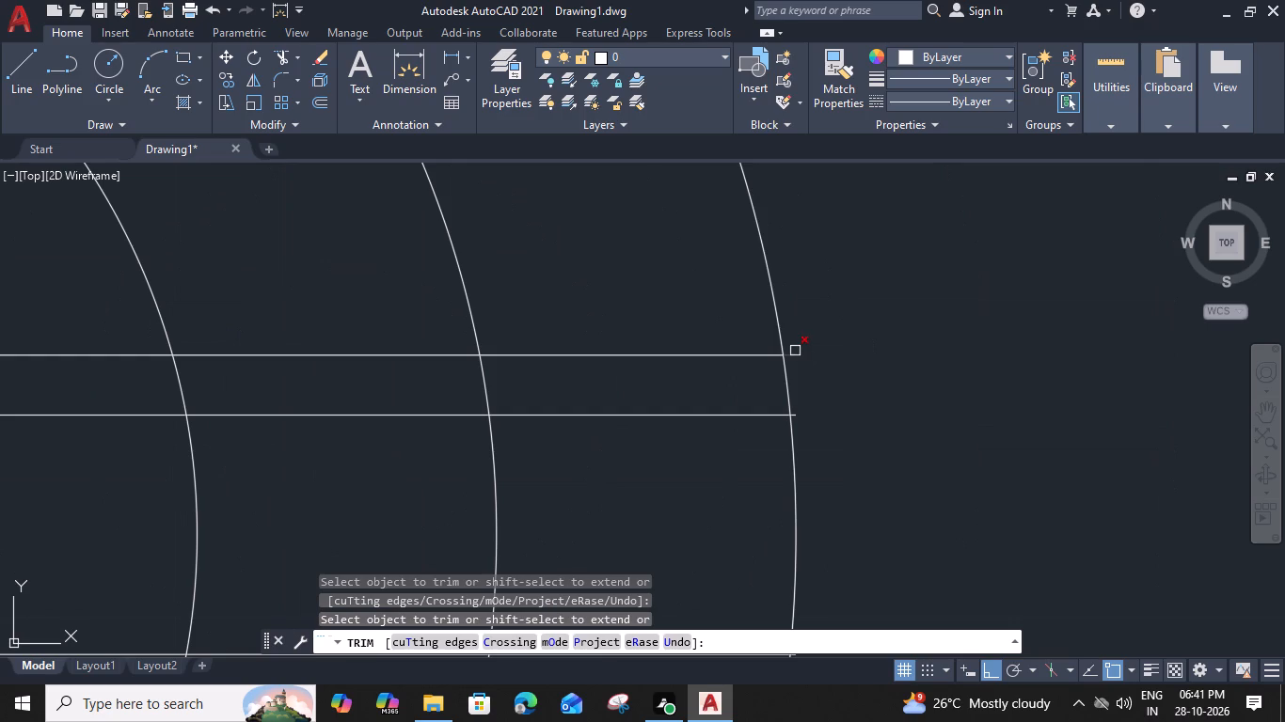
left_click(800, 414)
scroll(851, 483, "down", 3)
middle_click_drag(863, 493, 800, 414)
middle_click_drag(800, 414, 861, 358)
scroll(823, 404, "up", 3)
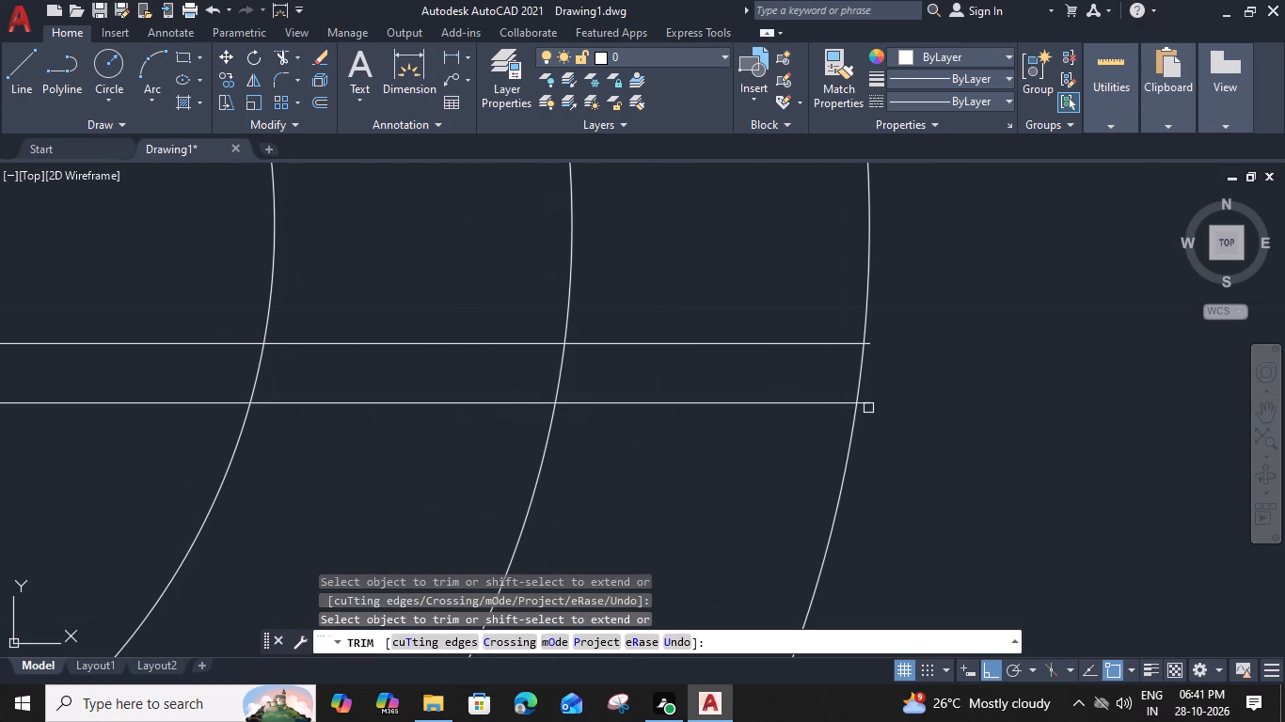
left_click(868, 408)
left_click(870, 334)
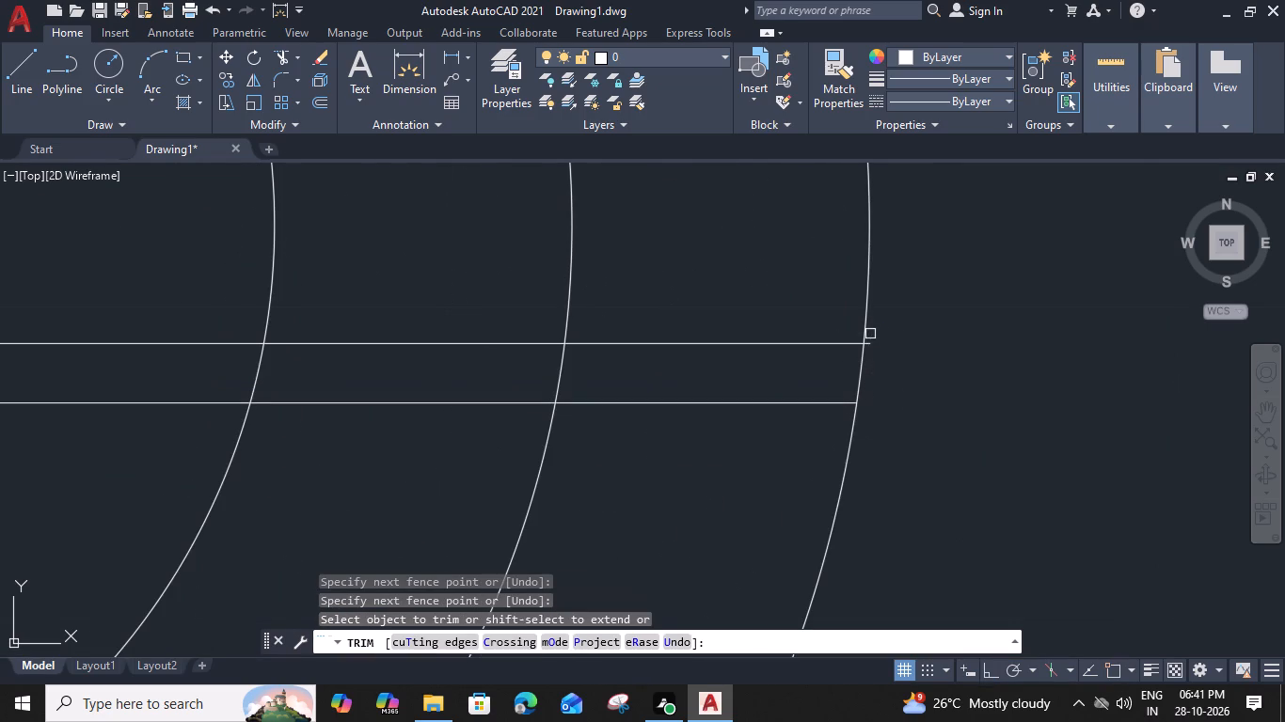
left_click(874, 343)
Trim the three inner circles where they pass between the paired horizontal bar lines on the burner's right side.
left_click(700, 376)
scroll(583, 391, "down", 1)
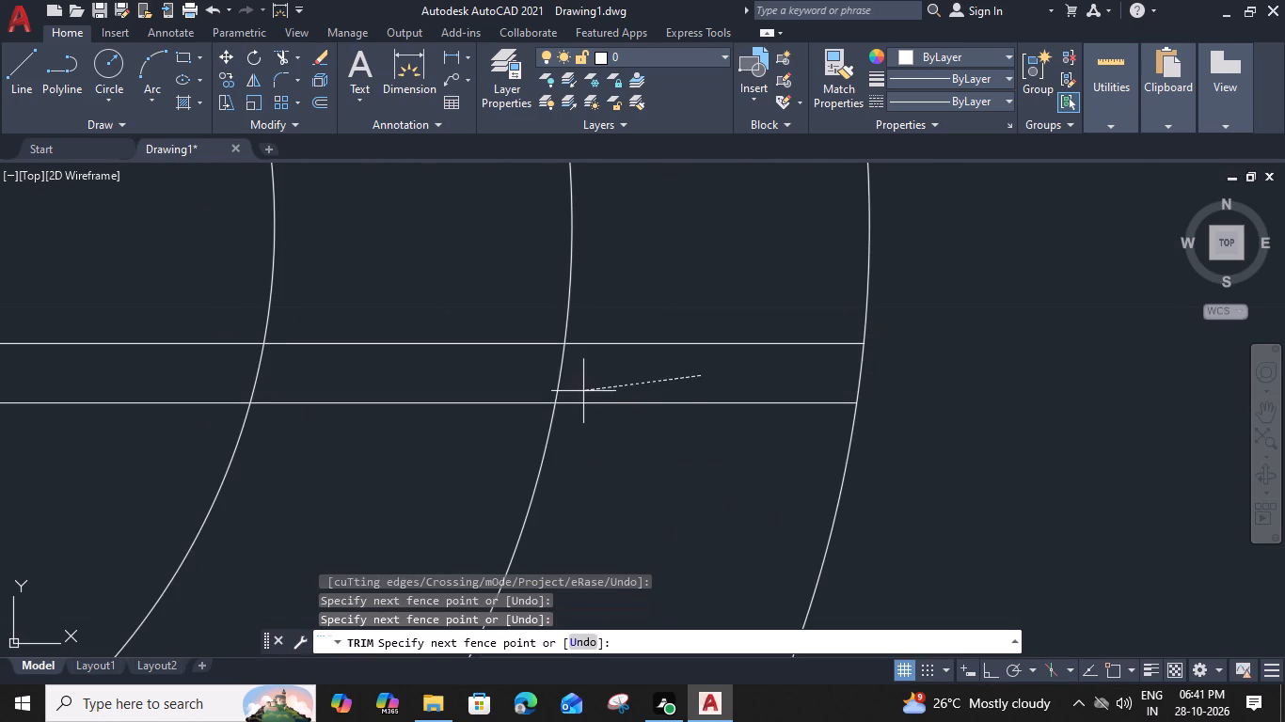
scroll(583, 391, "down", 1)
left_click(324, 384)
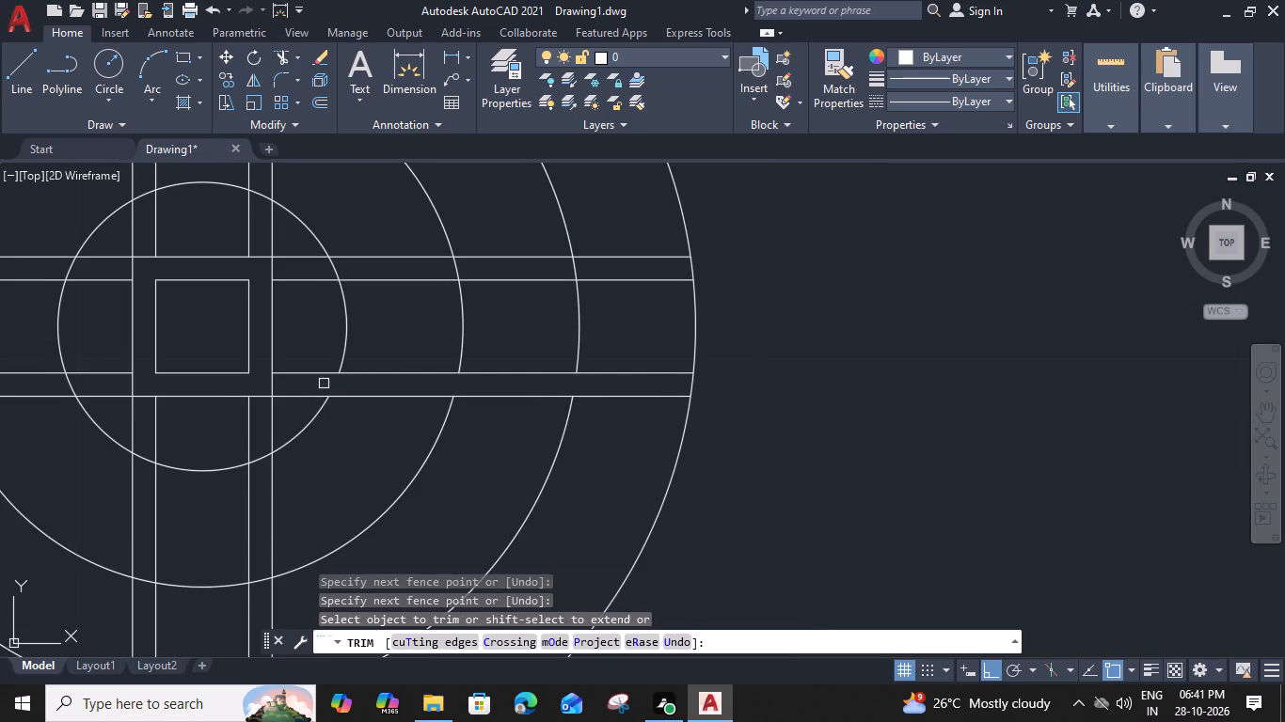
middle_click_drag(324, 384, 519, 397)
left_click(512, 284)
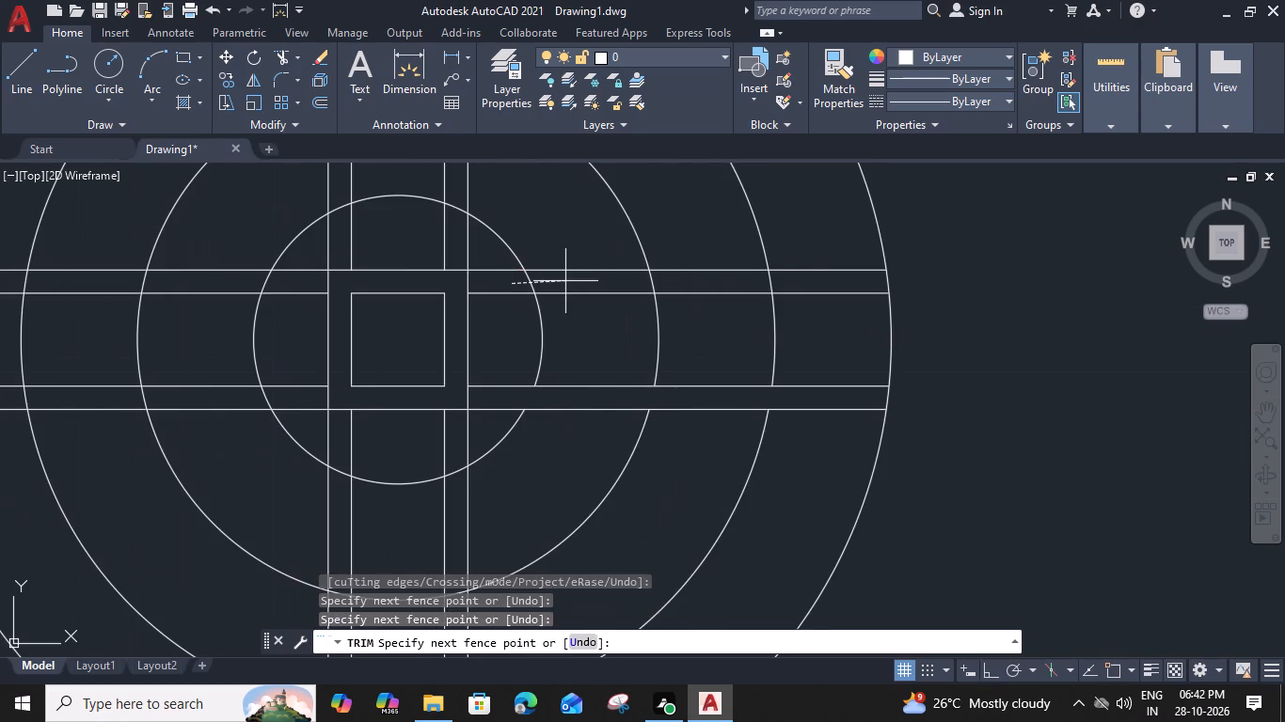
left_click(789, 281)
Trim the three inner circles where they pass between the paired vertical bar lines in the burner's lower half.
middle_click_drag(539, 438, 769, 271)
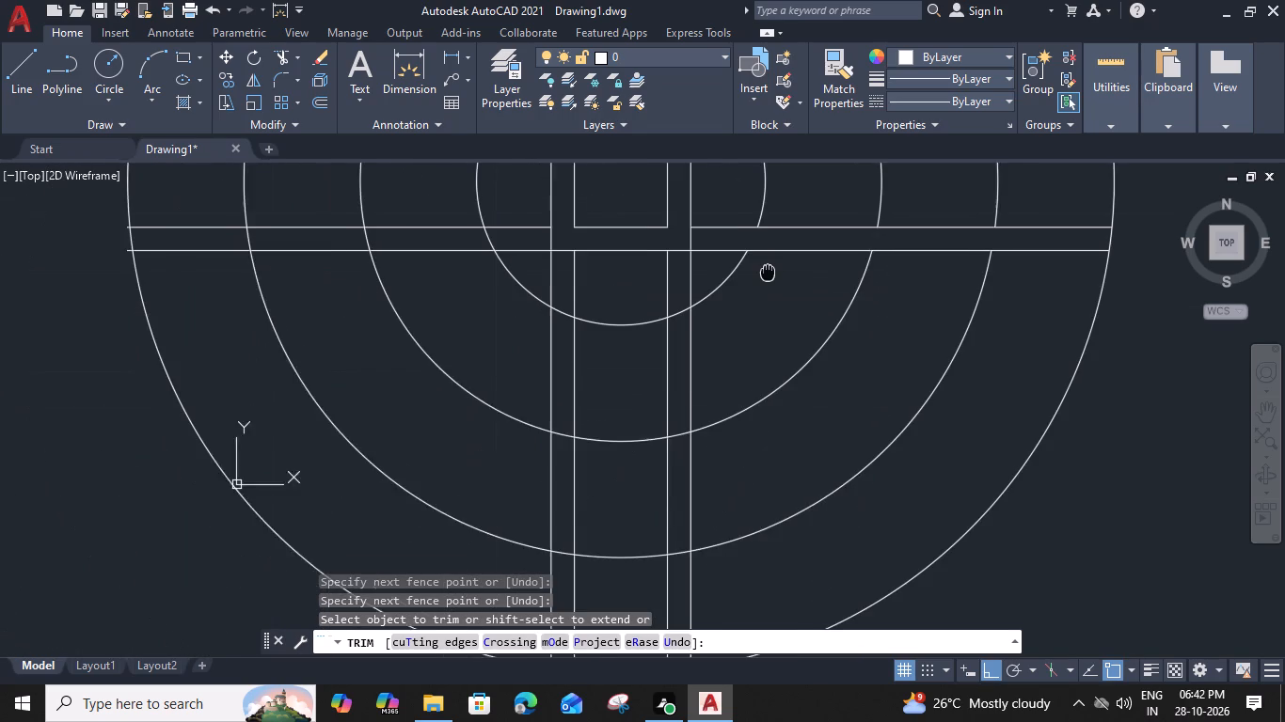
middle_click_drag(769, 271, 784, 222)
left_click(701, 244)
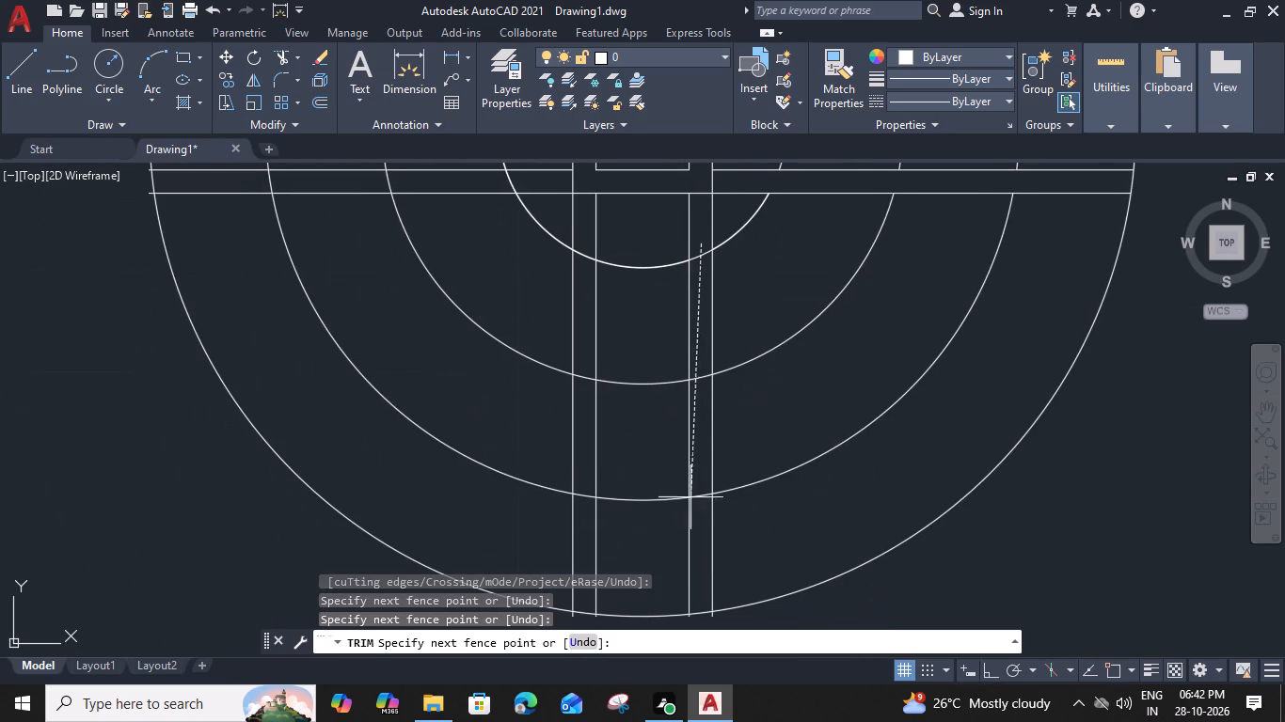
left_click(702, 515)
left_click(586, 240)
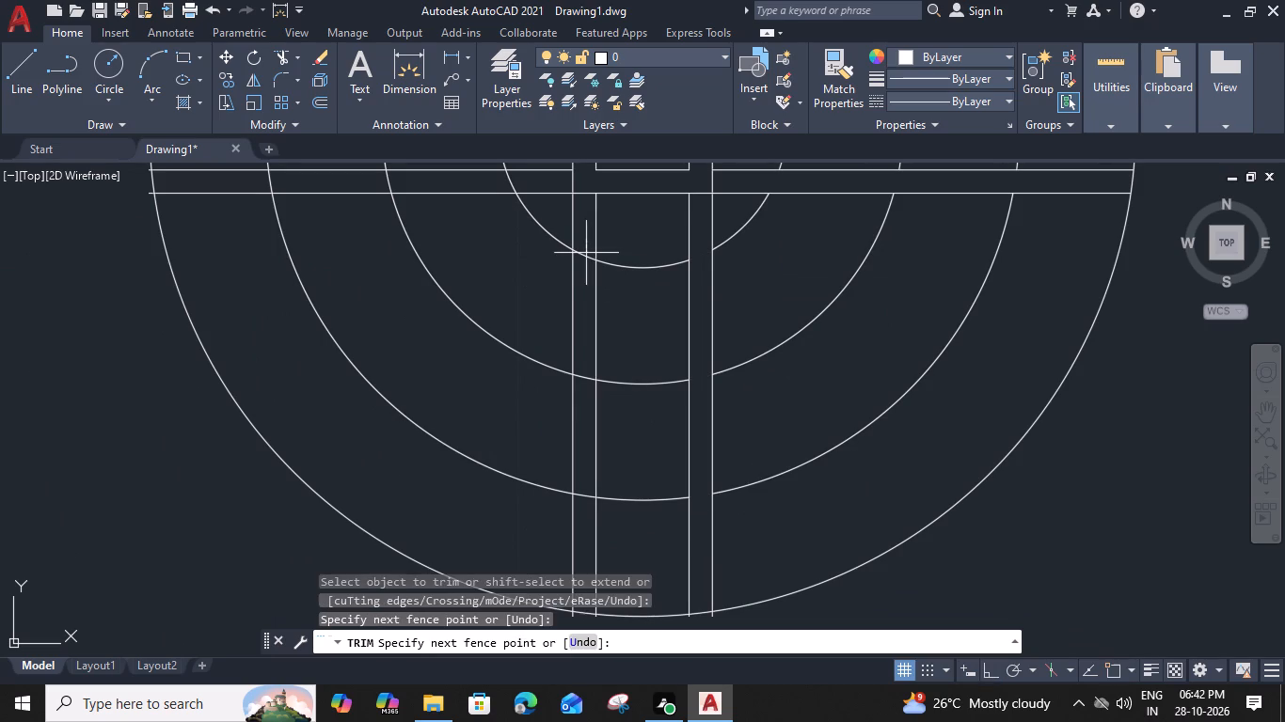
left_click(583, 509)
Trim the four vertical bar line ends that overhang the outermost circle at the bottom of the burner.
middle_click_drag(610, 541, 644, 356)
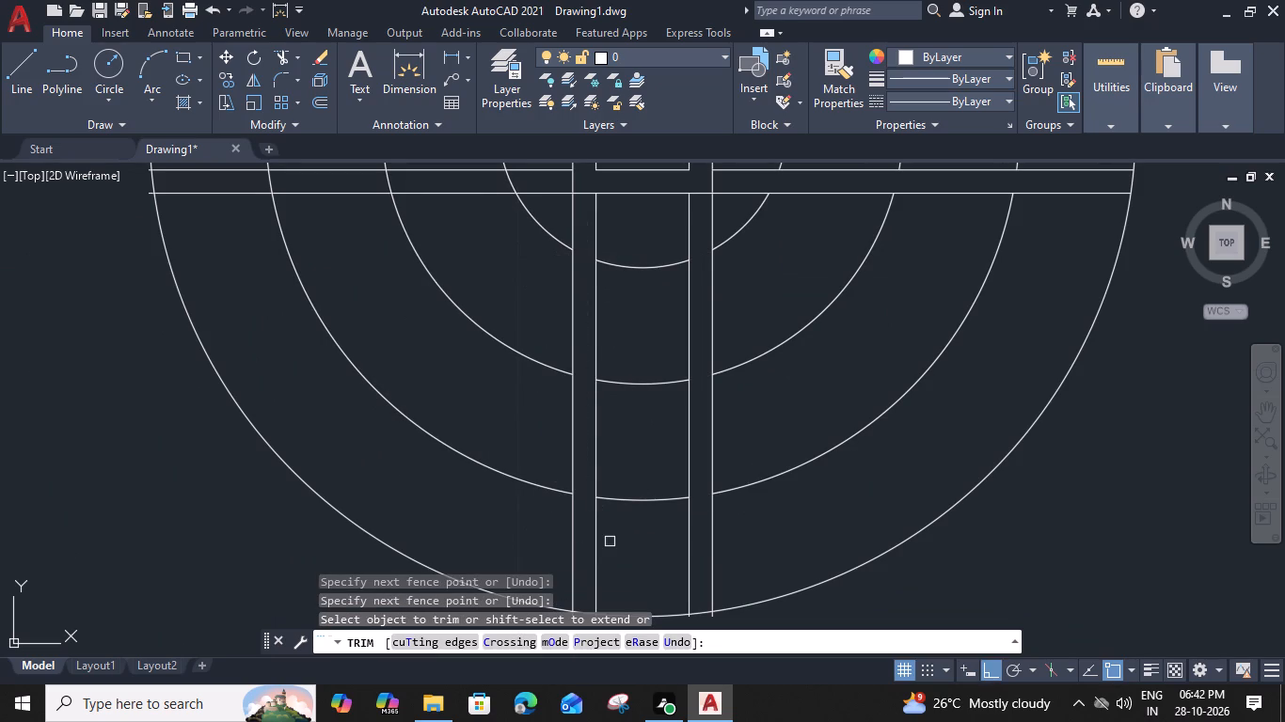
scroll(612, 436, "up", 3)
left_click(584, 410)
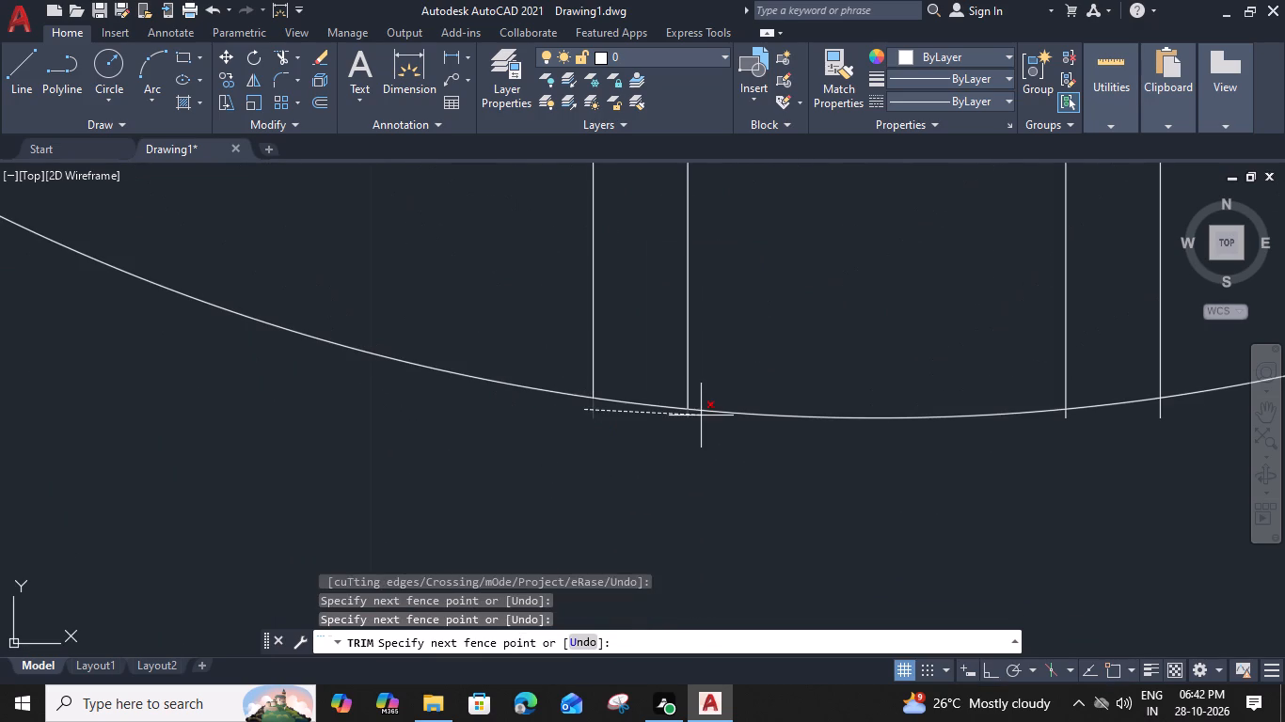
left_click(701, 416)
middle_click_drag(813, 453, 591, 467)
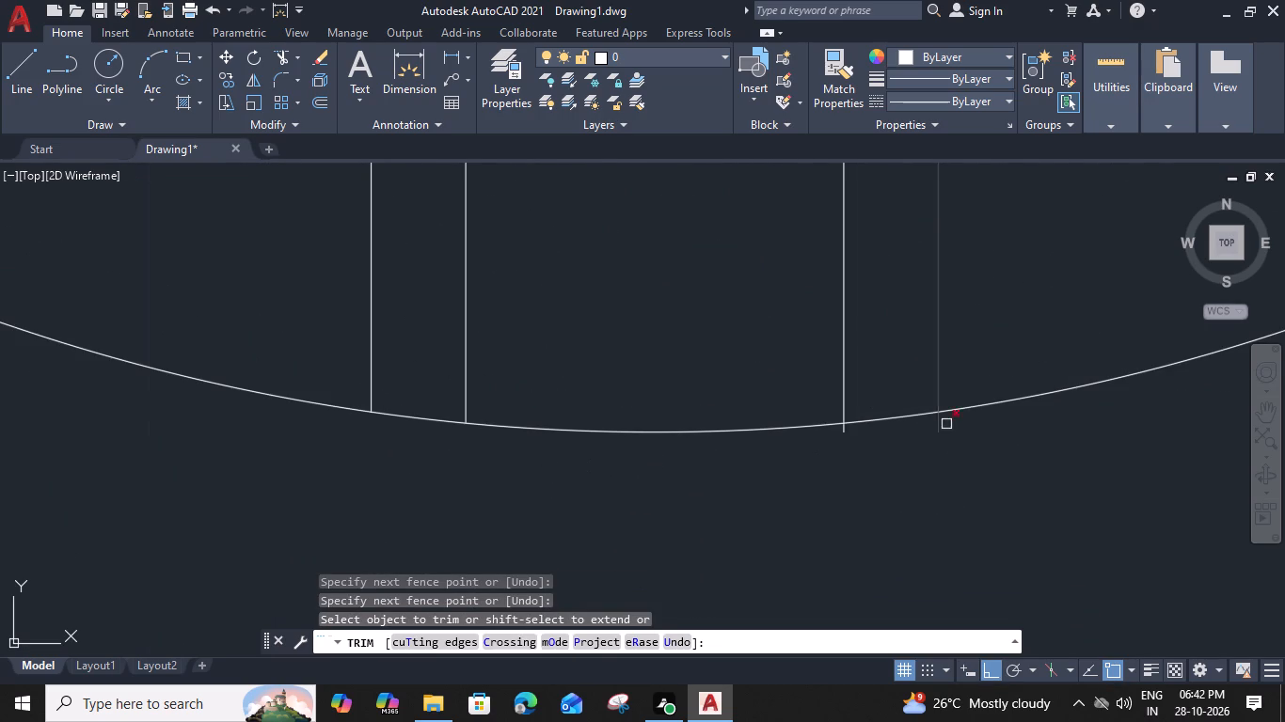
left_click(951, 421)
left_click(834, 427)
Trim the three inner circles where they pass between the paired horizontal bar lines on the burner's left side.
scroll(832, 447, "down", 3)
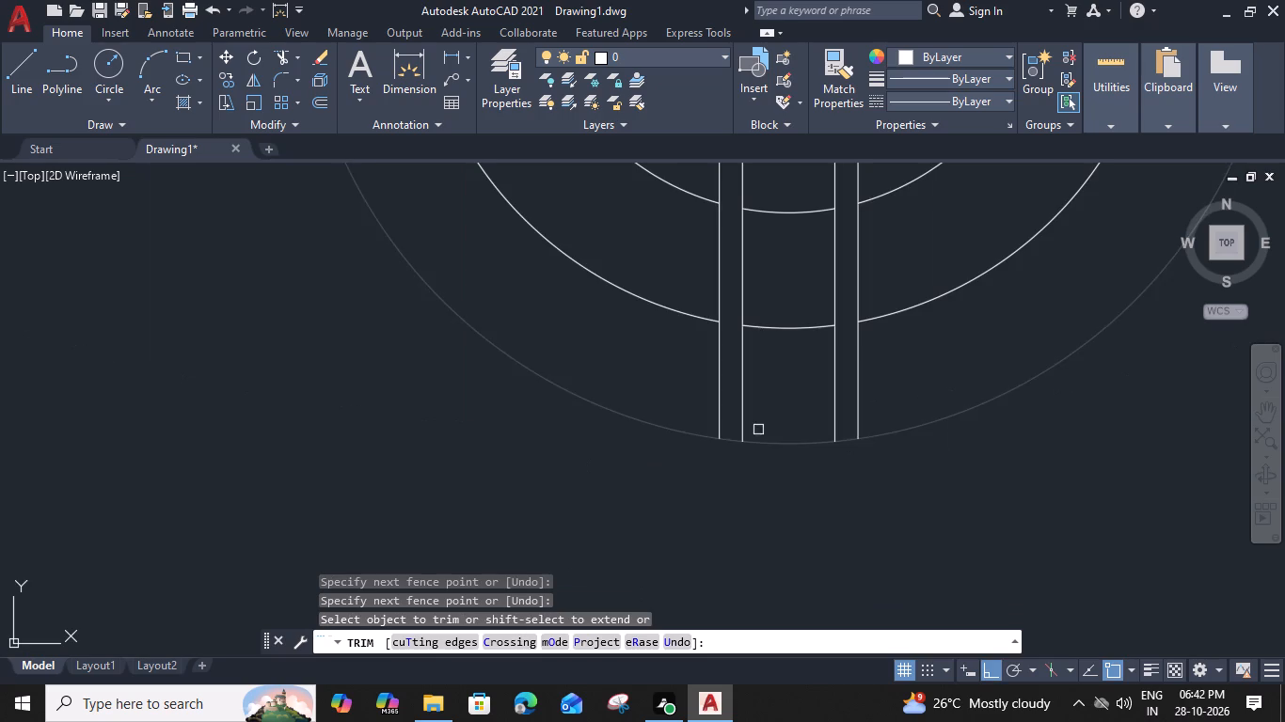
middle_click_drag(755, 328, 734, 507)
middle_click_drag(633, 306, 703, 540)
scroll(676, 391, "up", 2)
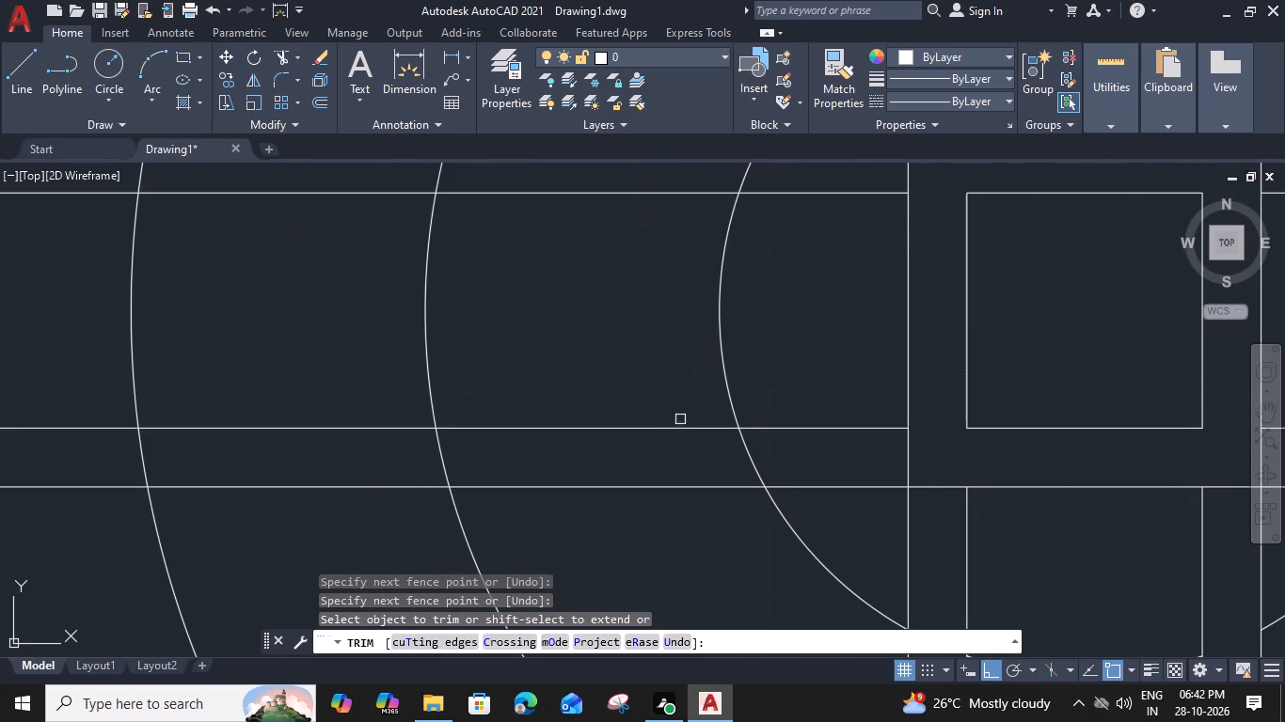
left_click(775, 448)
scroll(379, 447, "down", 1)
middle_click_drag(376, 451, 718, 458)
scroll(388, 461, "down", 1)
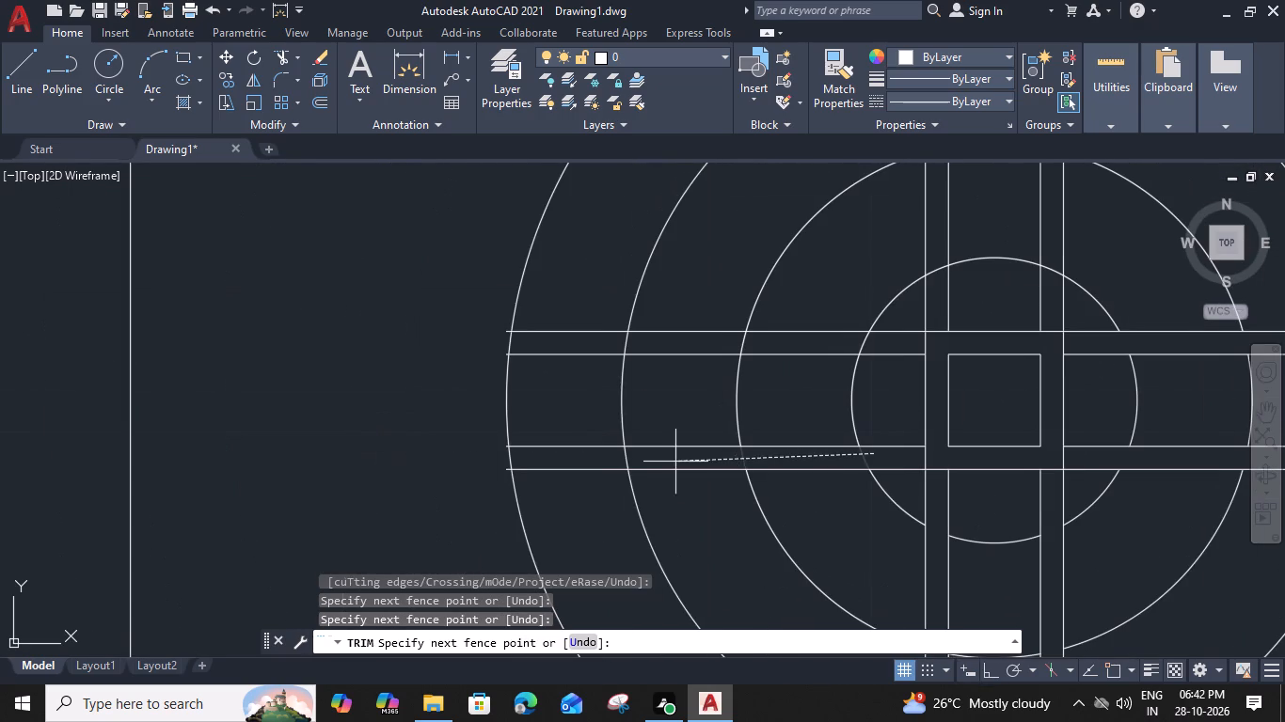
left_click(601, 453)
left_click(884, 341)
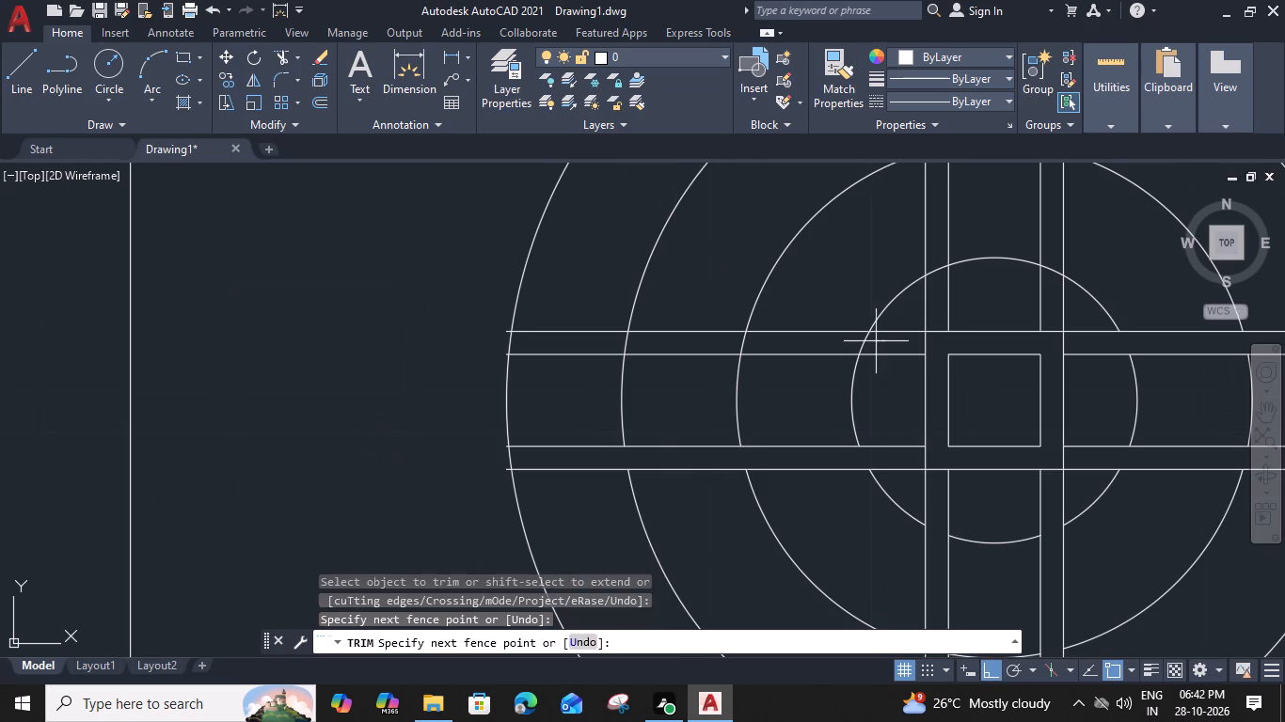
left_click(607, 344)
Trim the four horizontal bar line ends that overhang the outermost circle on the burner's left side.
scroll(479, 369, "up", 2)
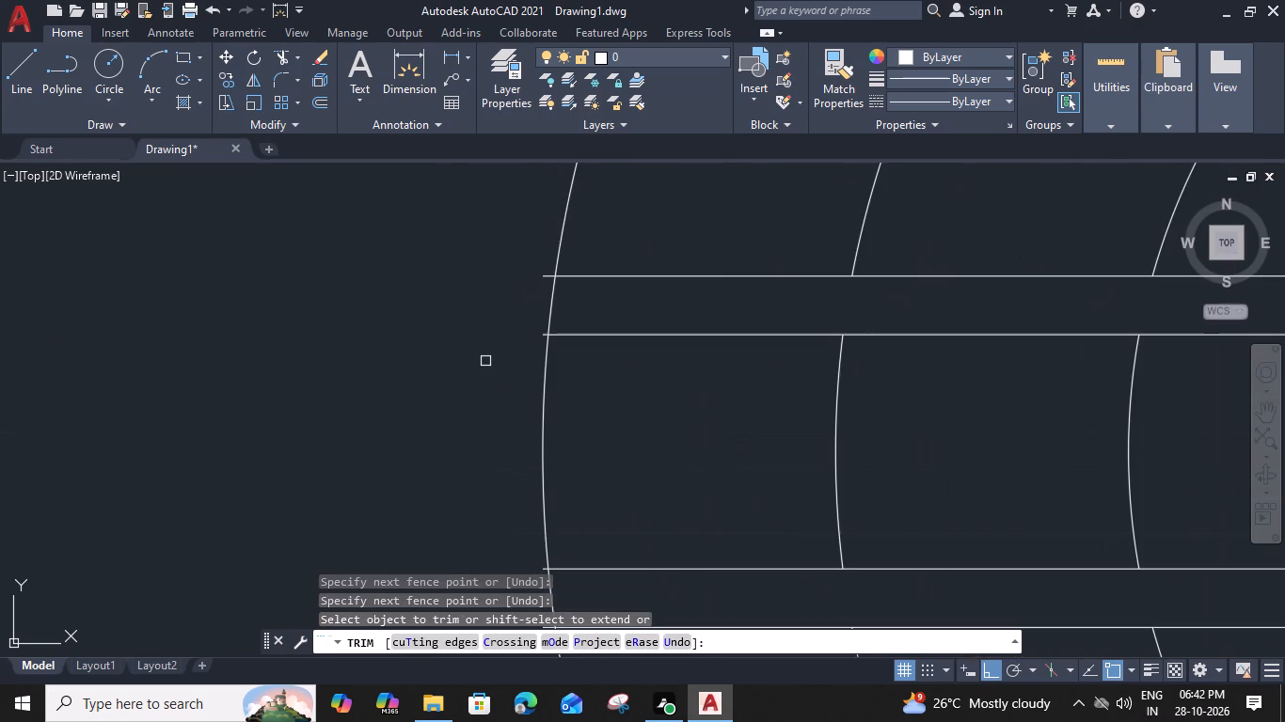
left_click(543, 275)
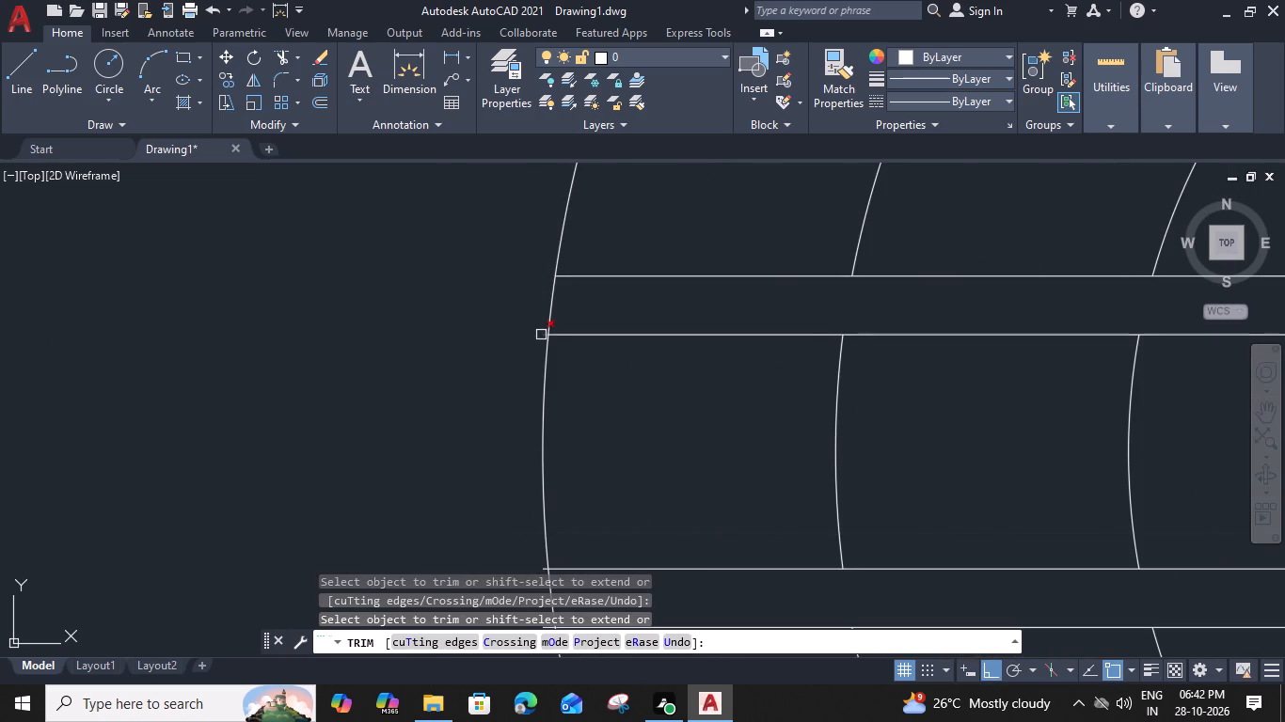
left_click(541, 335)
middle_click_drag(522, 298, 522, 210)
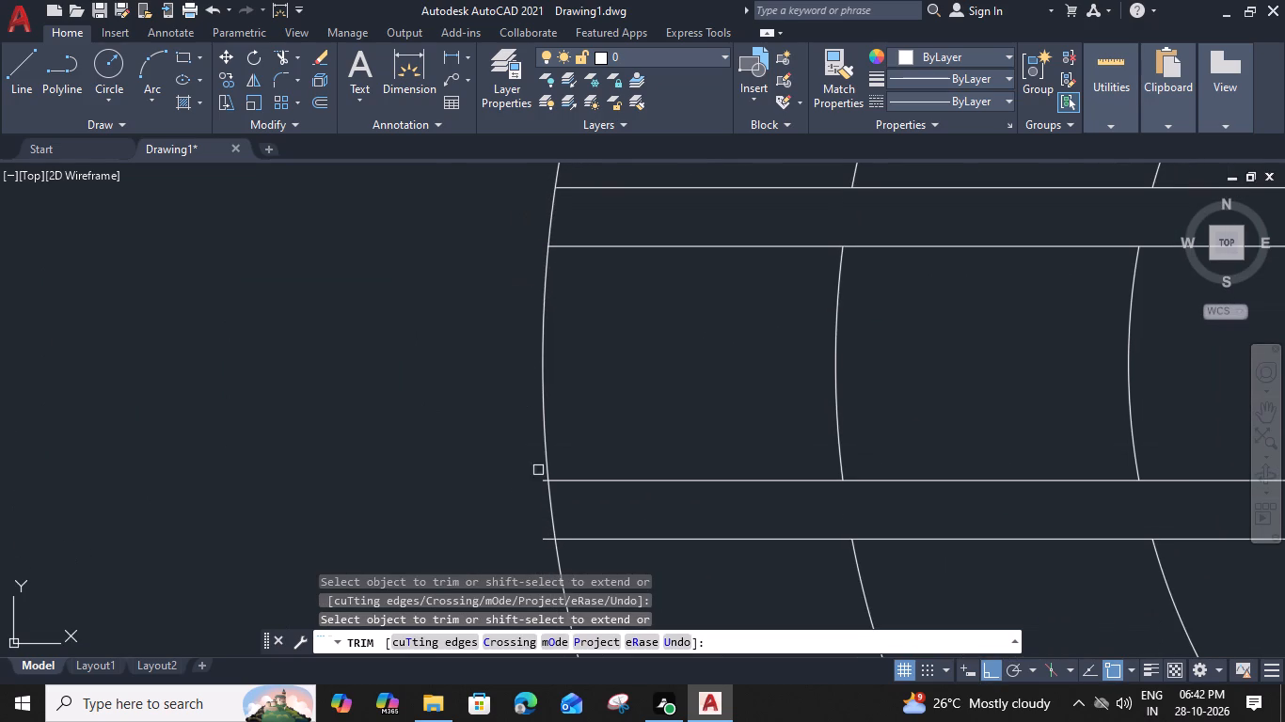
left_click(539, 481)
left_click(542, 537)
Trim the three inner circles where they pass between the paired vertical bar lines in the burner's upper half.
scroll(542, 537, "down", 3)
scroll(801, 407, "up", 1)
left_click(818, 438)
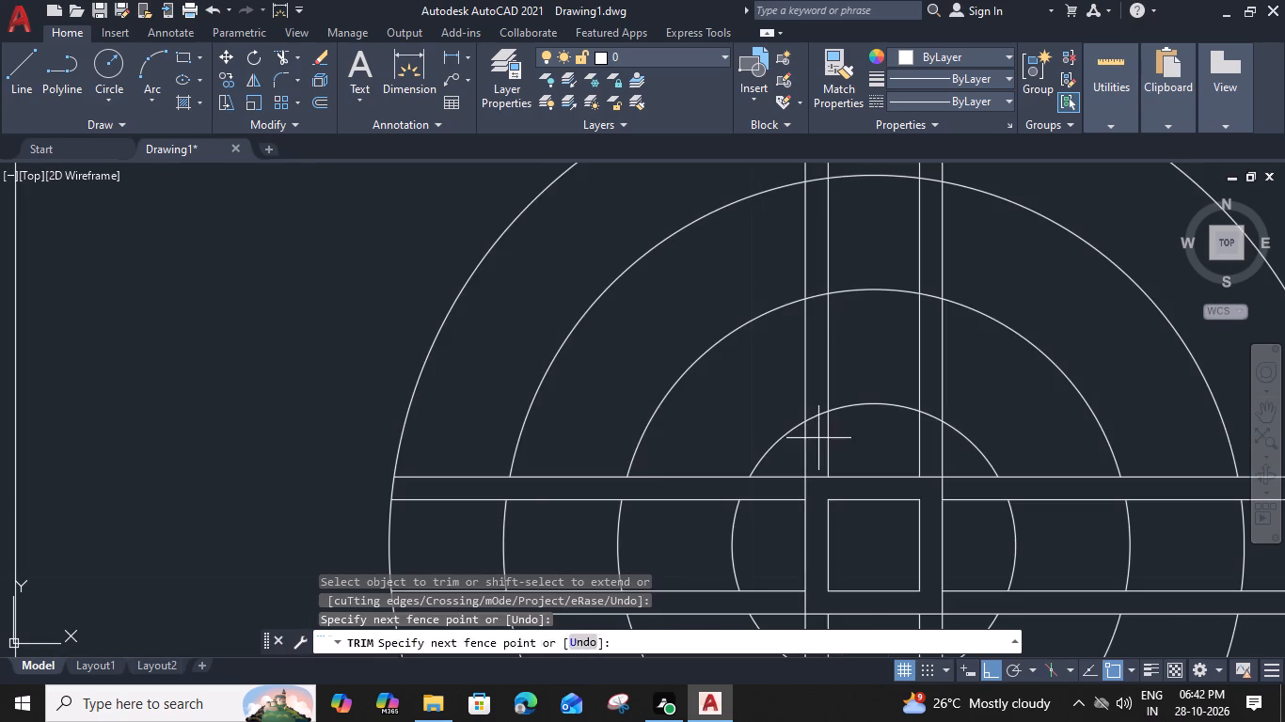
left_click(817, 168)
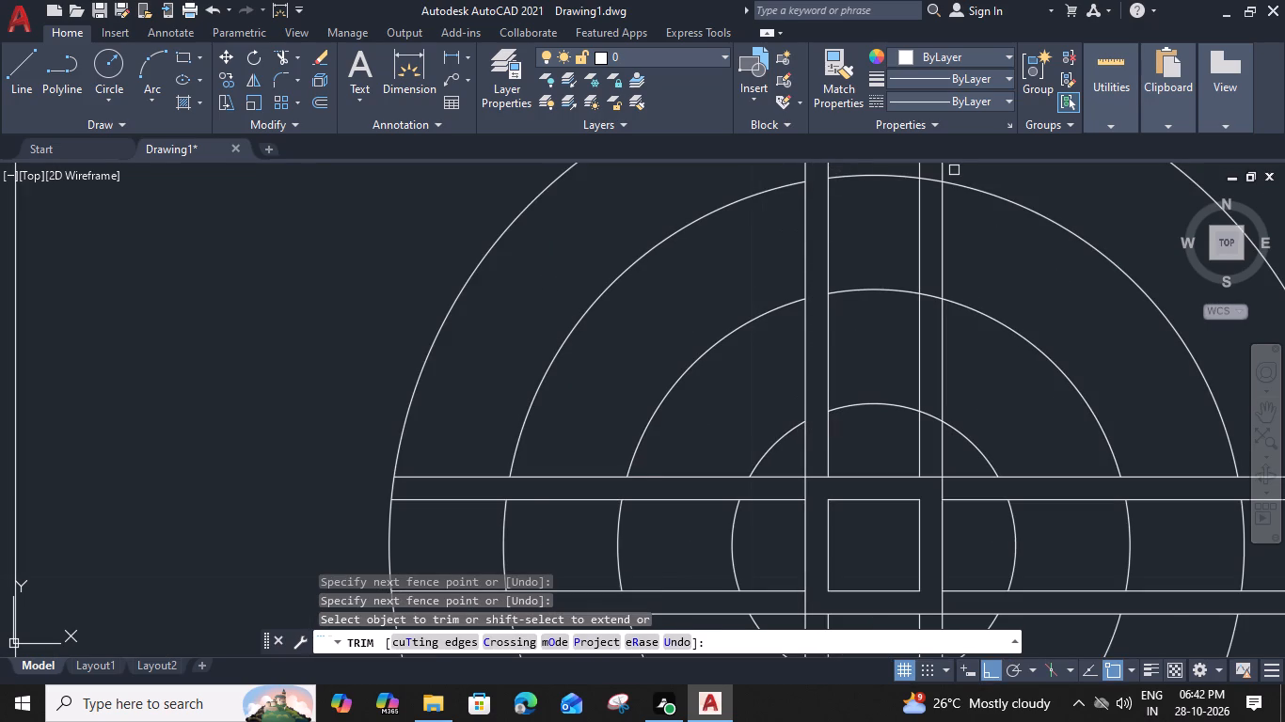
left_click(932, 168)
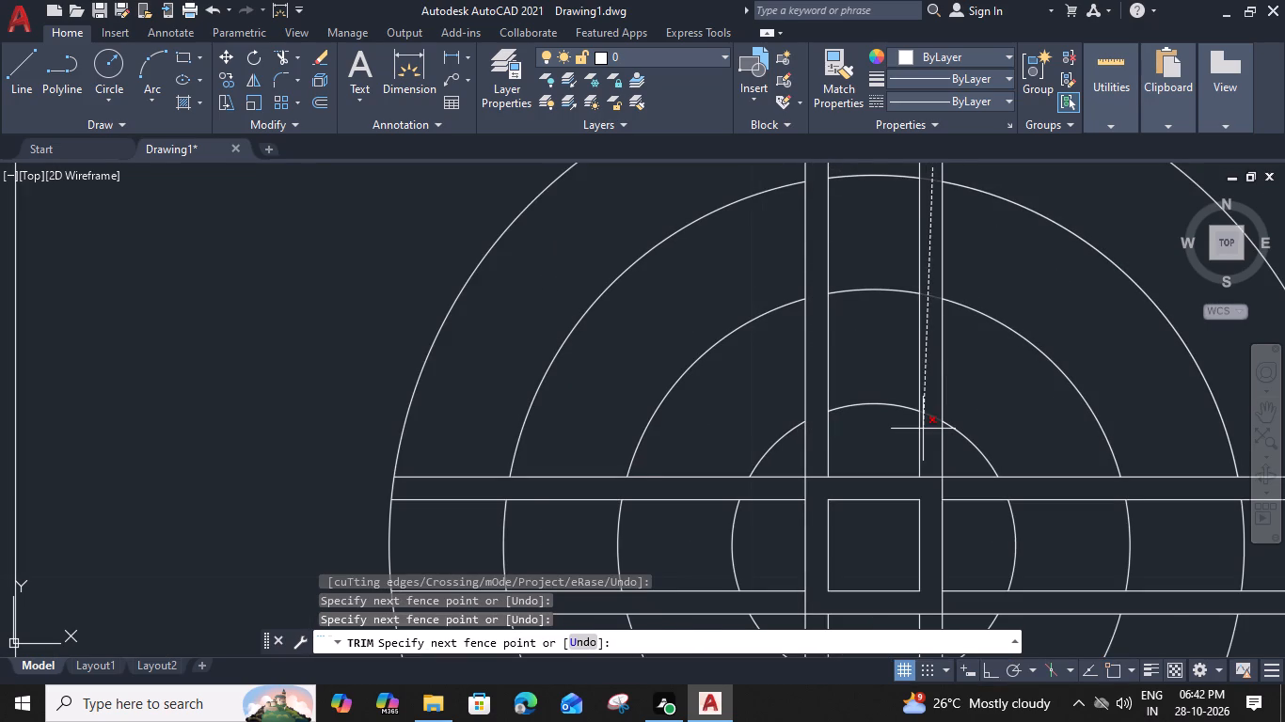
left_click(931, 435)
Trim the four vertical bar line ends that overhang the outermost circle at the top of the burner.
middle_click_drag(878, 341, 849, 541)
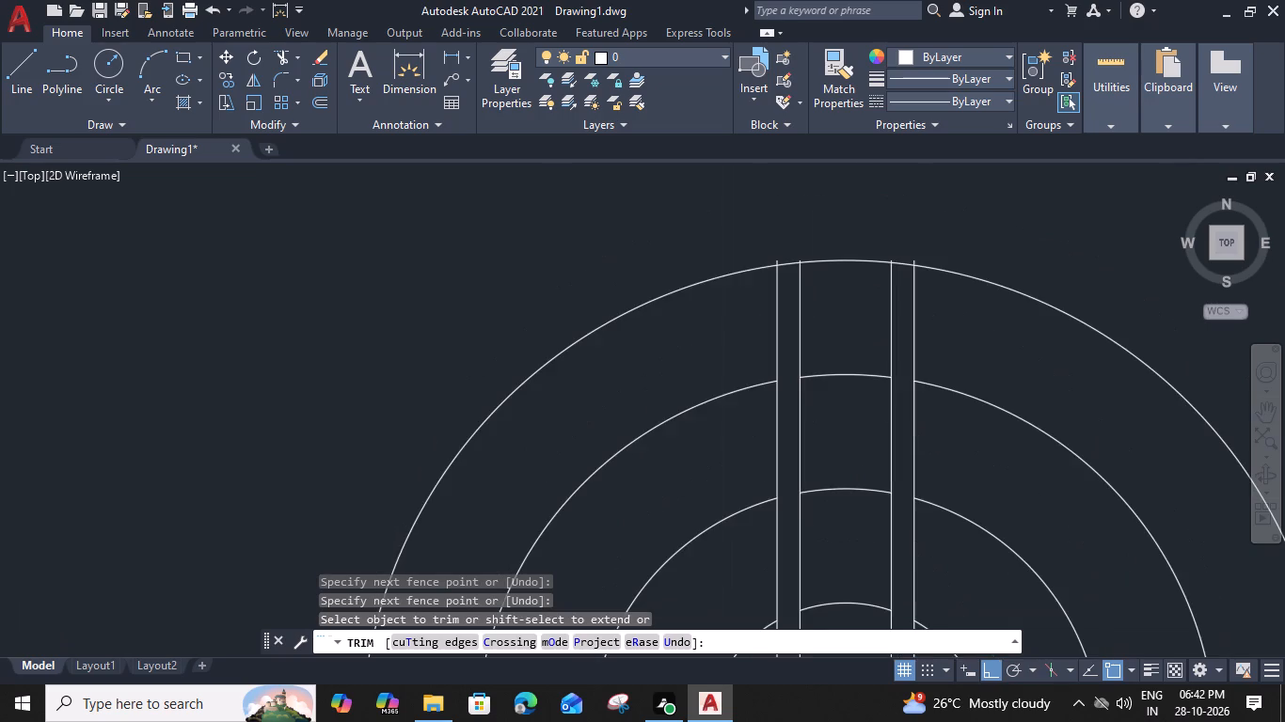
scroll(884, 221, "up", 3)
left_click_drag(975, 320, 964, 320)
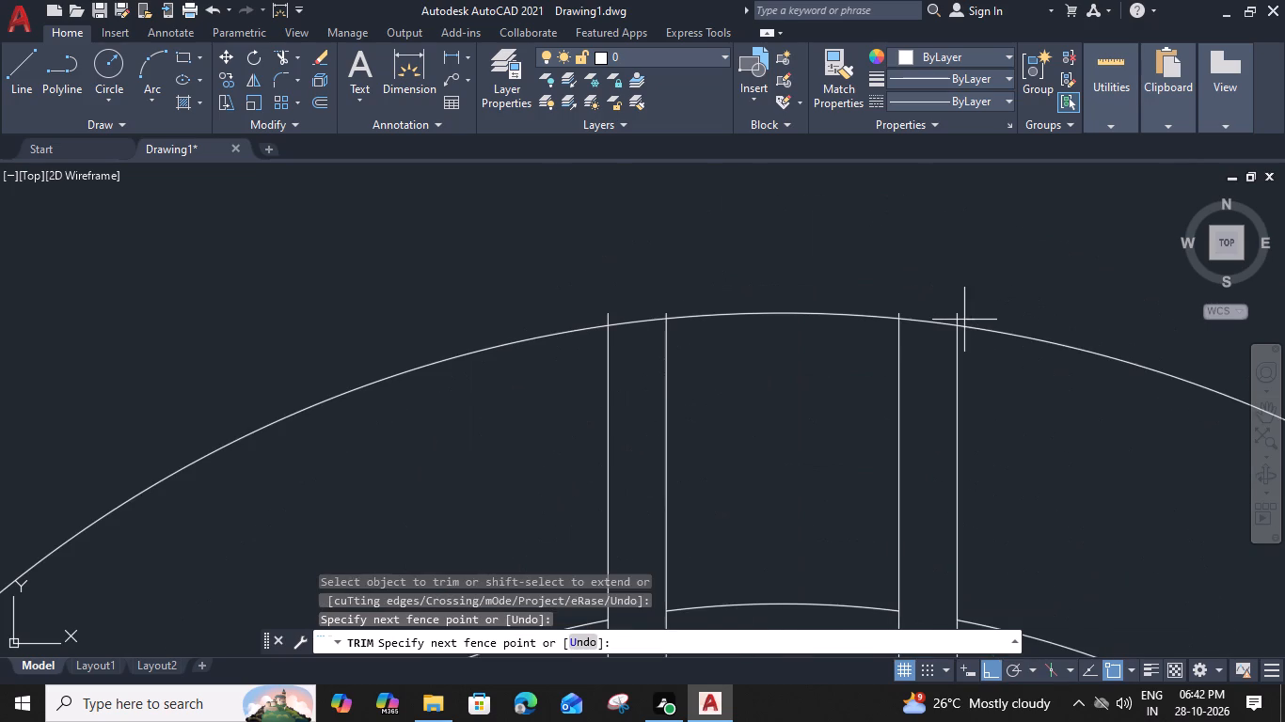
left_click(896, 314)
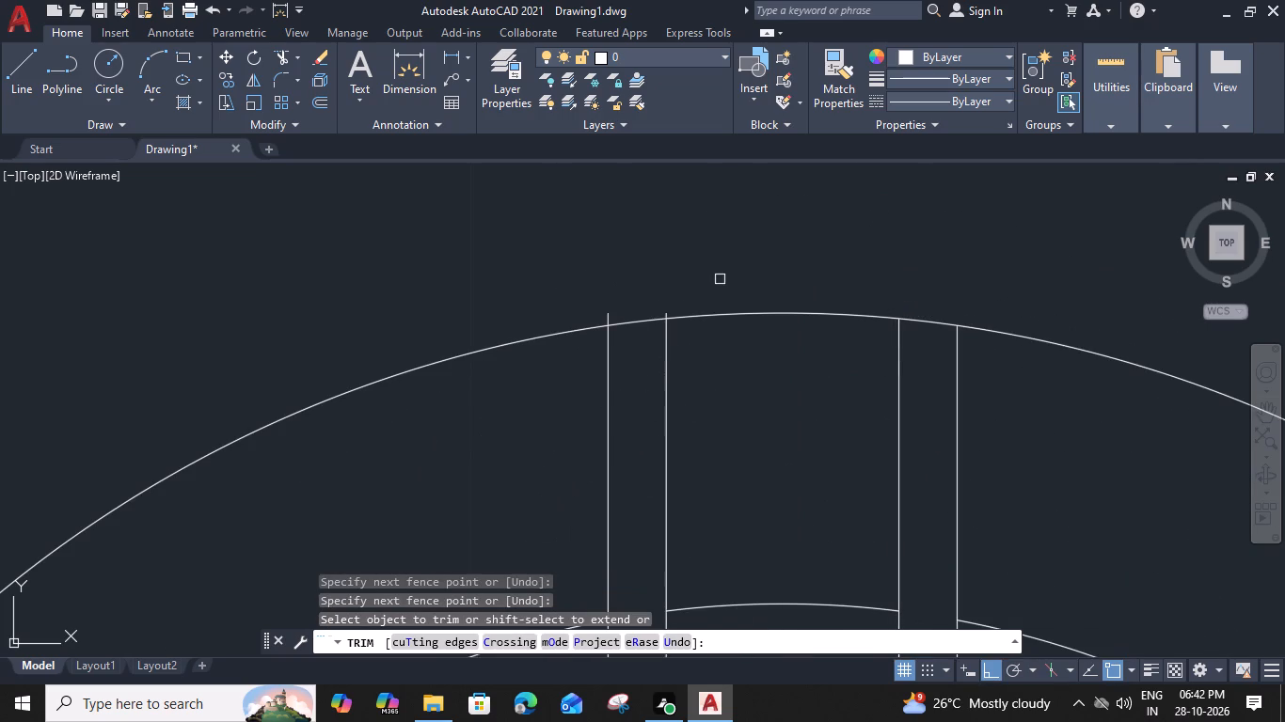
scroll(679, 308, "up", 2)
left_click(665, 323)
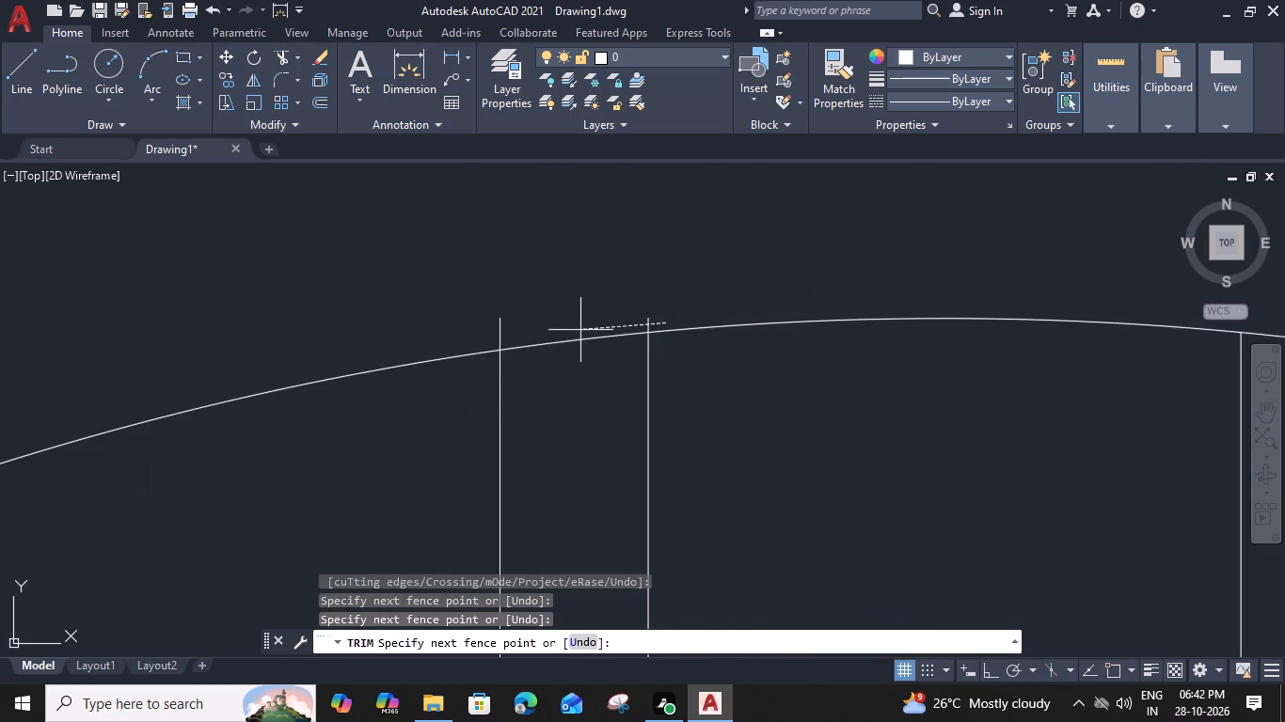
left_click(498, 334)
scroll(497, 334, "down", 8)
middle_click_drag(556, 402, 568, 398)
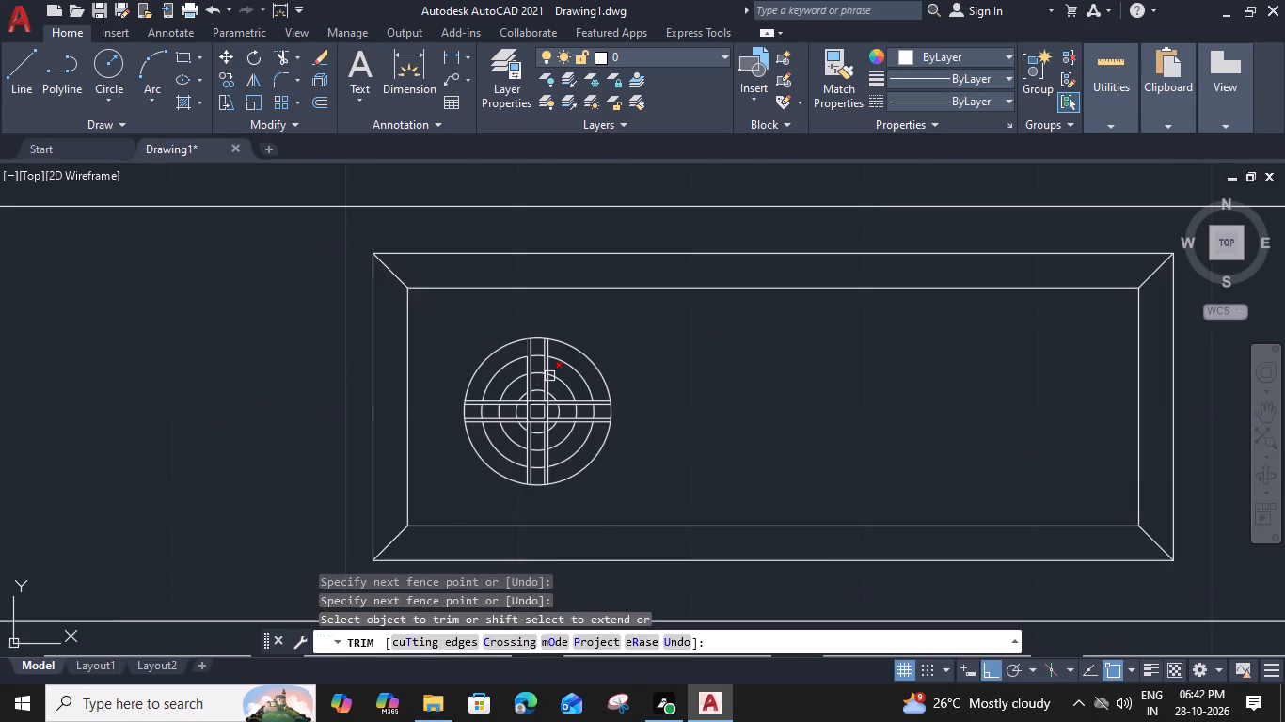
middle_click_drag(568, 398, 633, 366)
key("Escape")
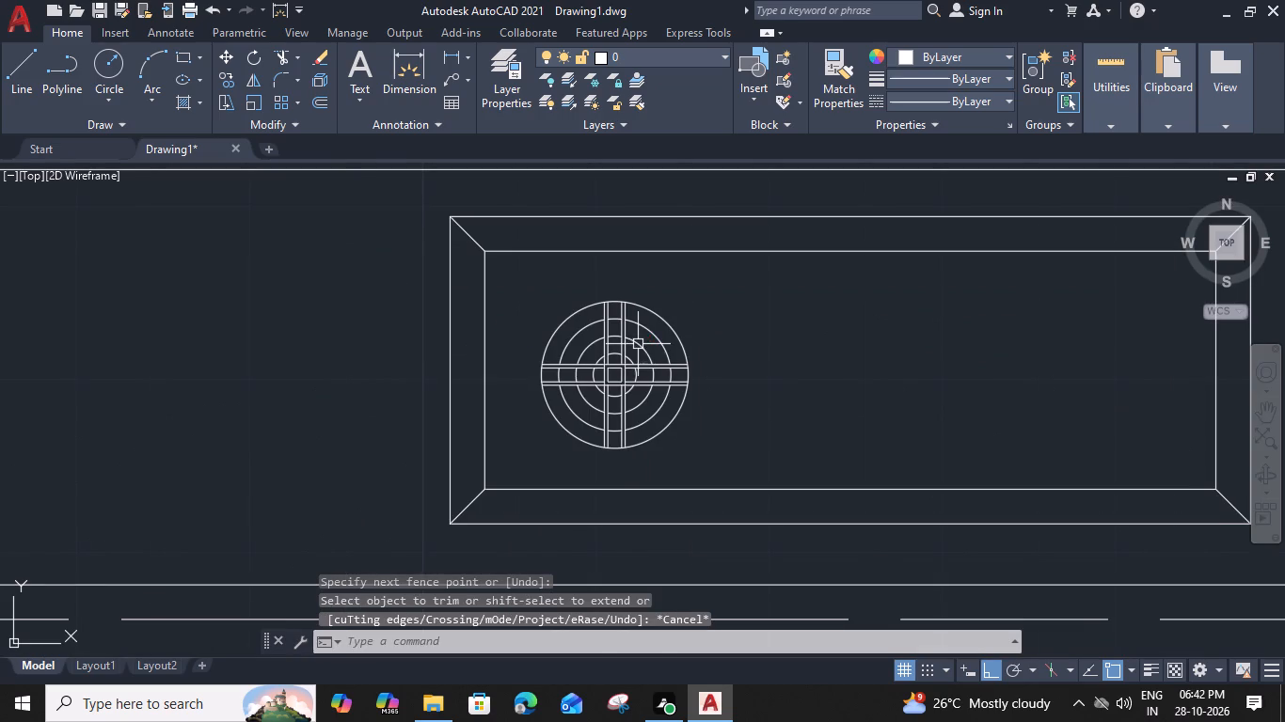
Group all the circles and cross bar lines of the burner into one object.
left_click(691, 294)
left_click(531, 451)
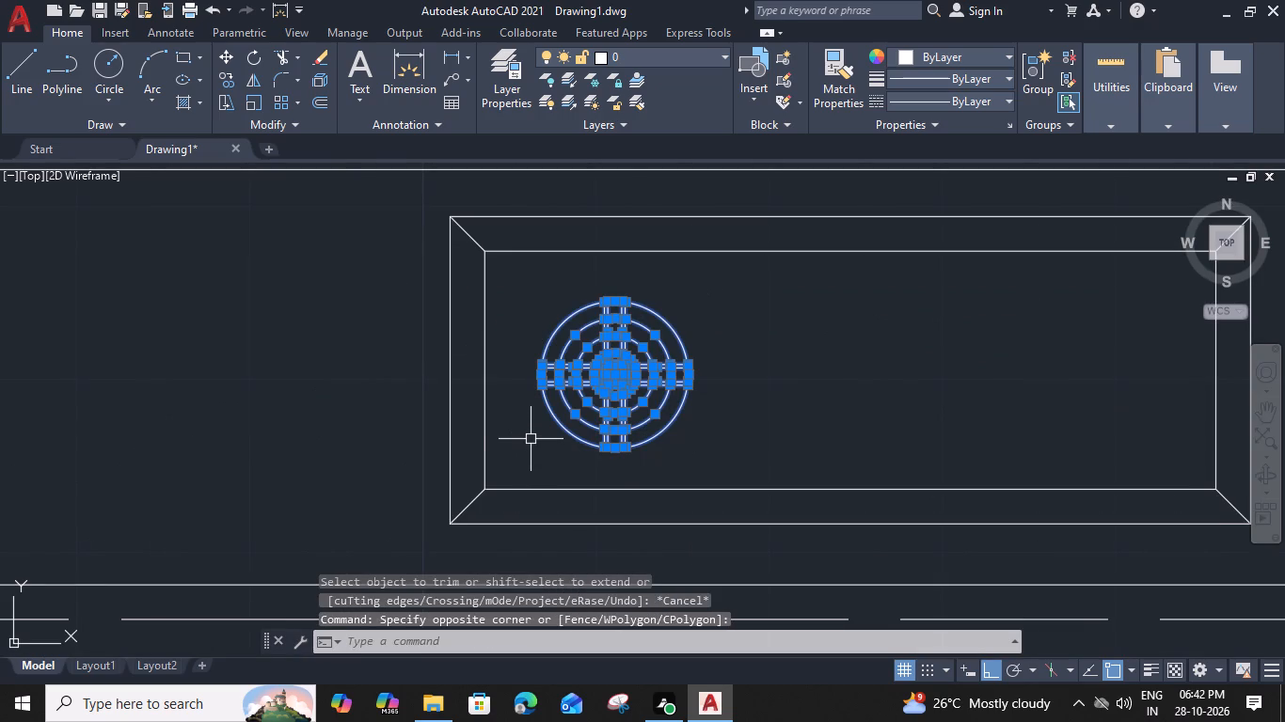
type("G")
key("space")
Copy the burner group horizontally twice, placing one copy near the stove's right end and one at its middle.
left_click(605, 437)
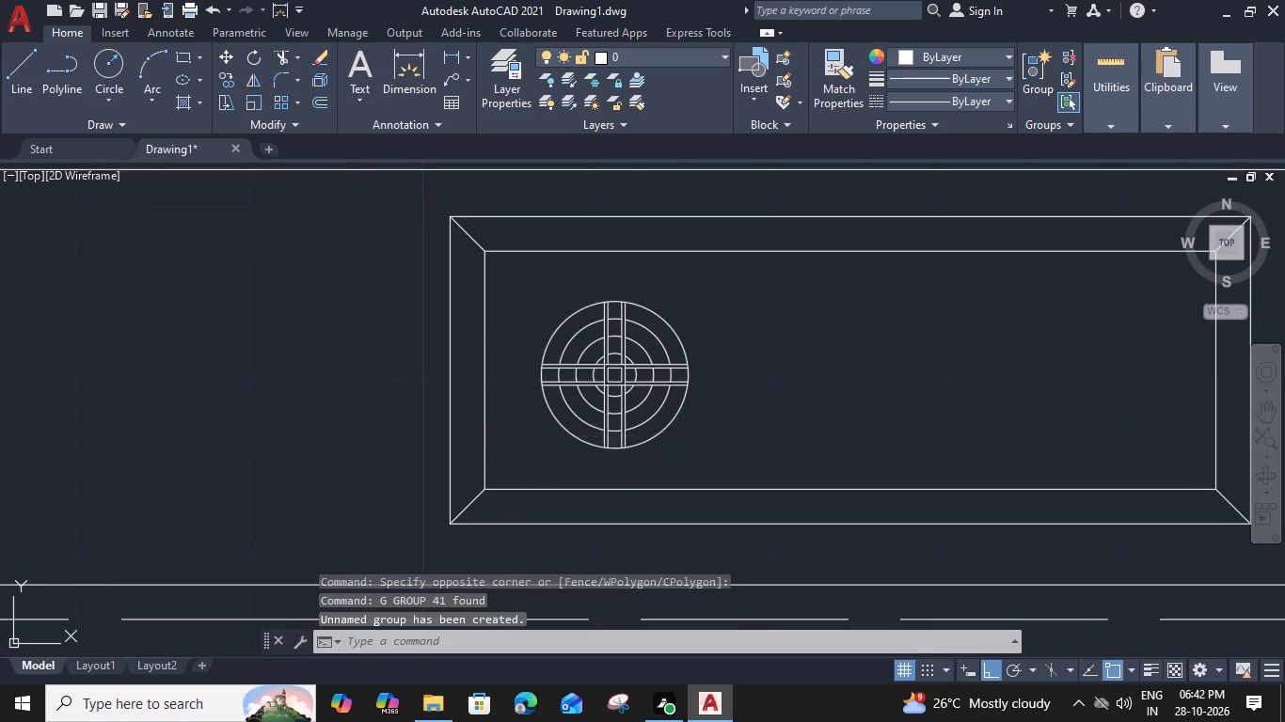
type("CO")
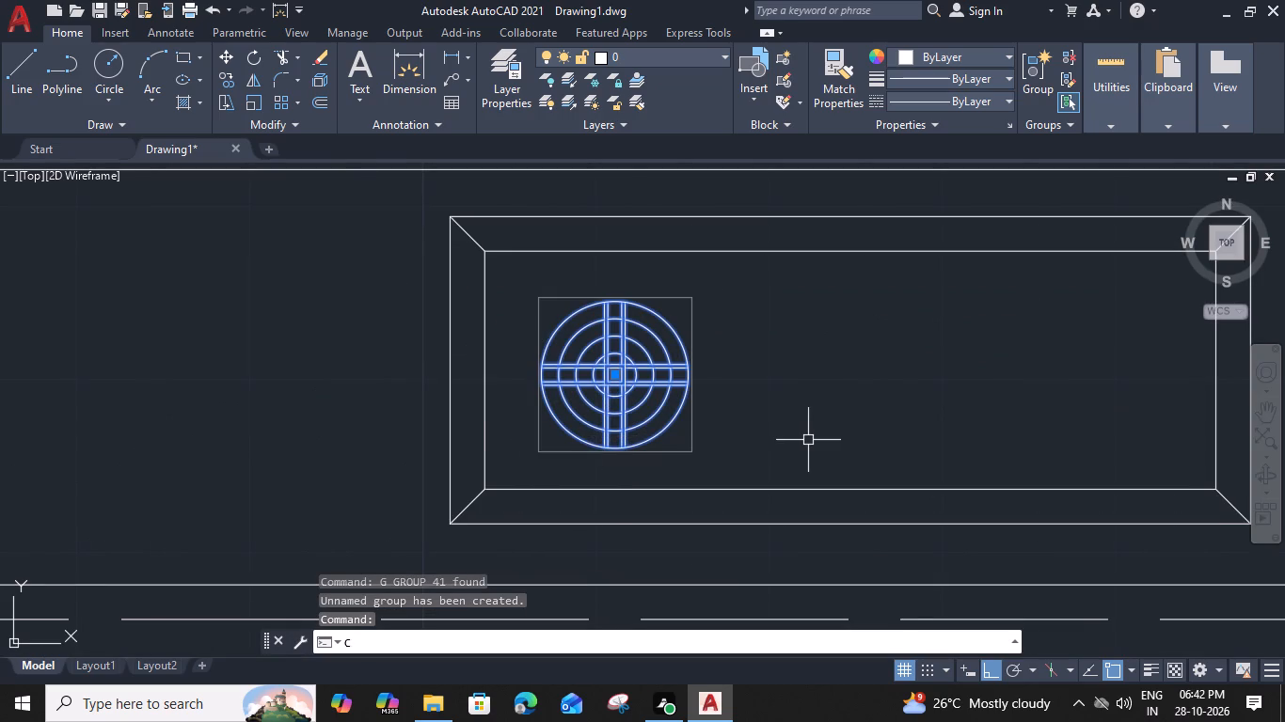
key("space")
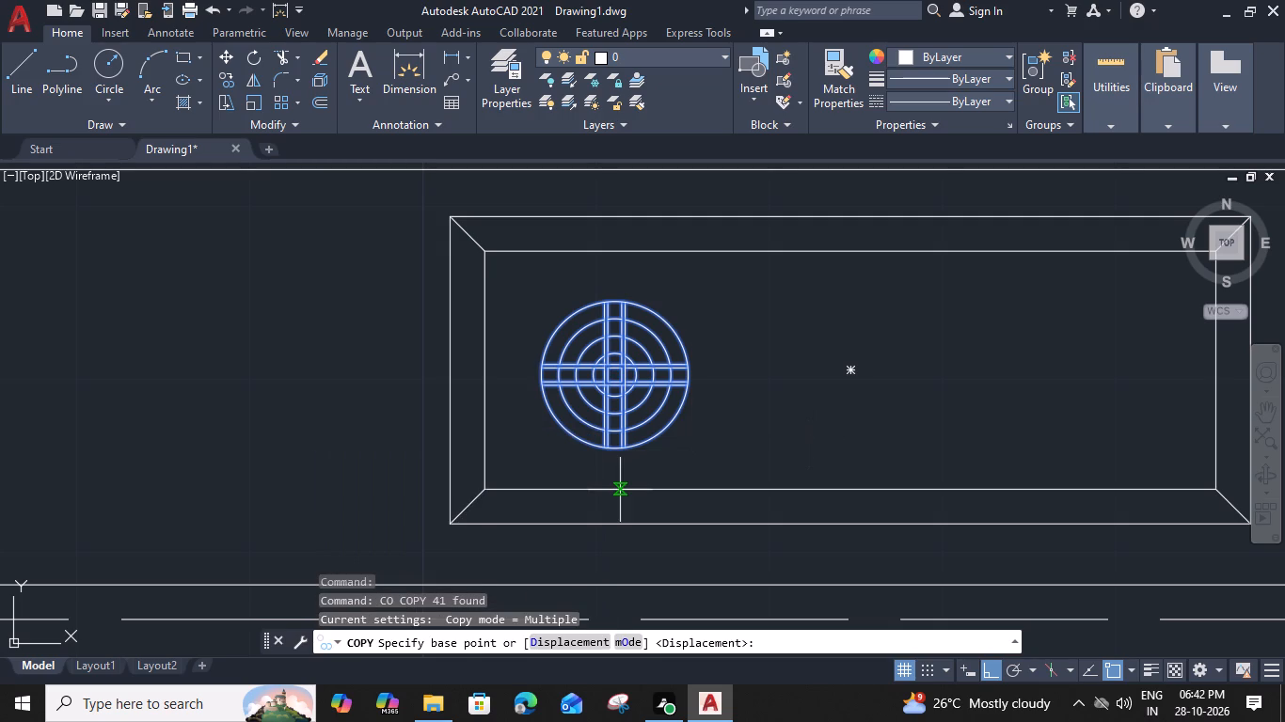
left_click(610, 490)
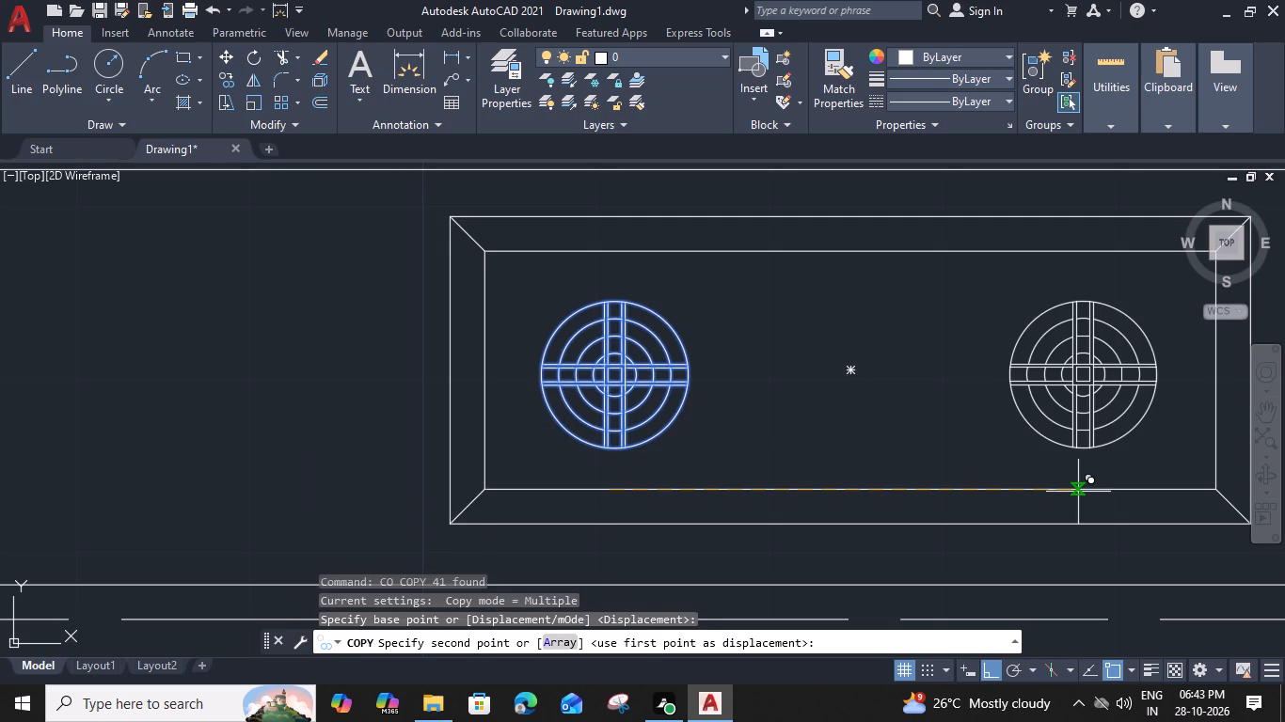
left_click(1071, 490)
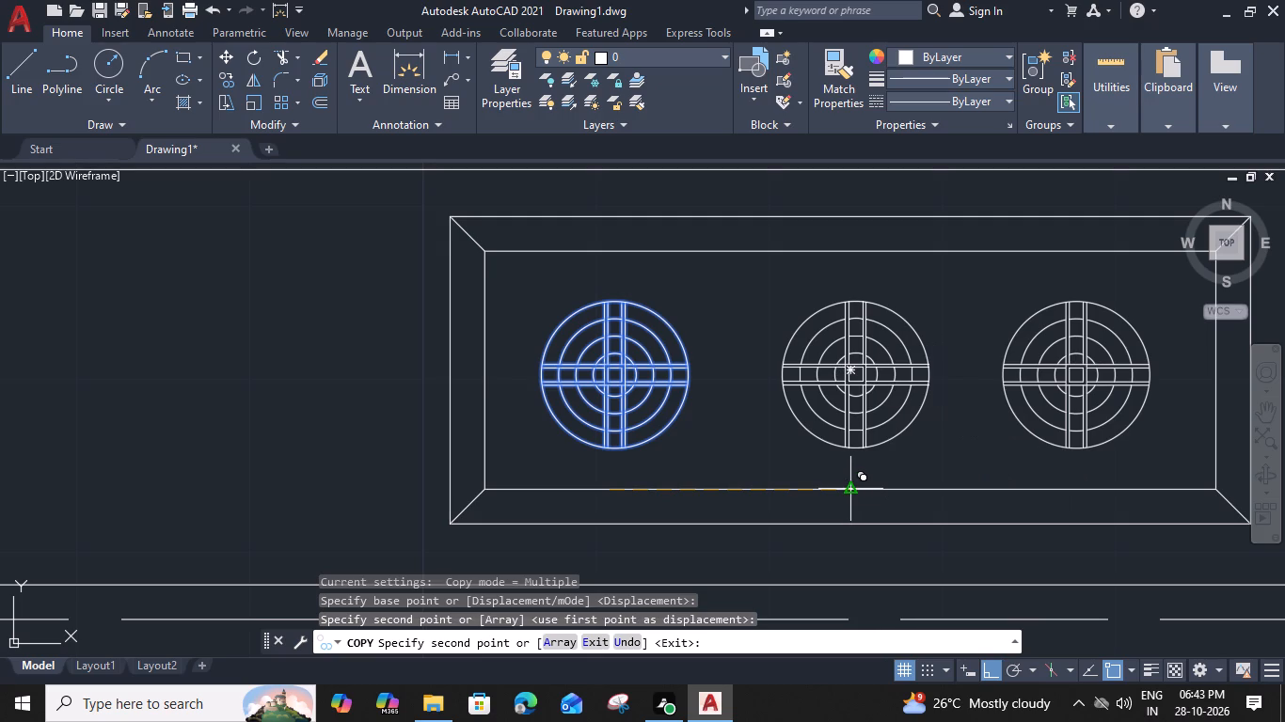
left_click(848, 487)
key("Escape")
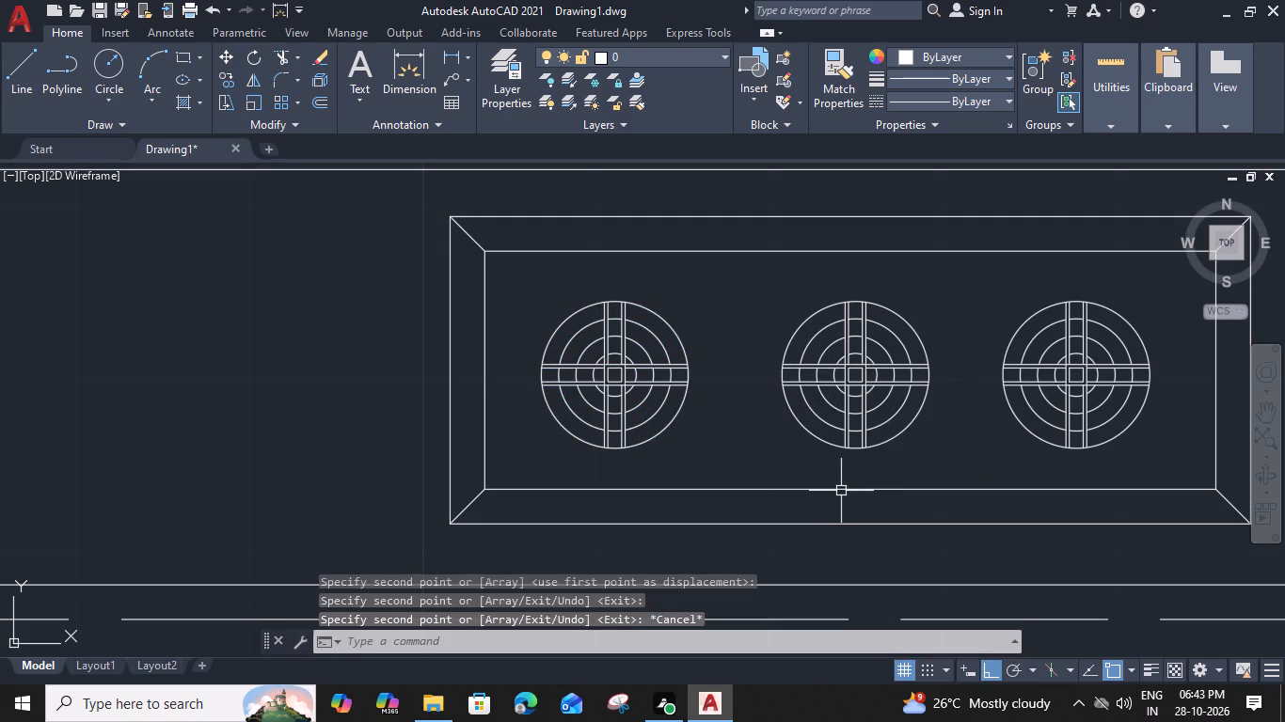
Scale the middle burner about its centre down to roughly half the size of the outer burners.
left_click_drag(943, 381, 927, 400)
left_click(830, 452)
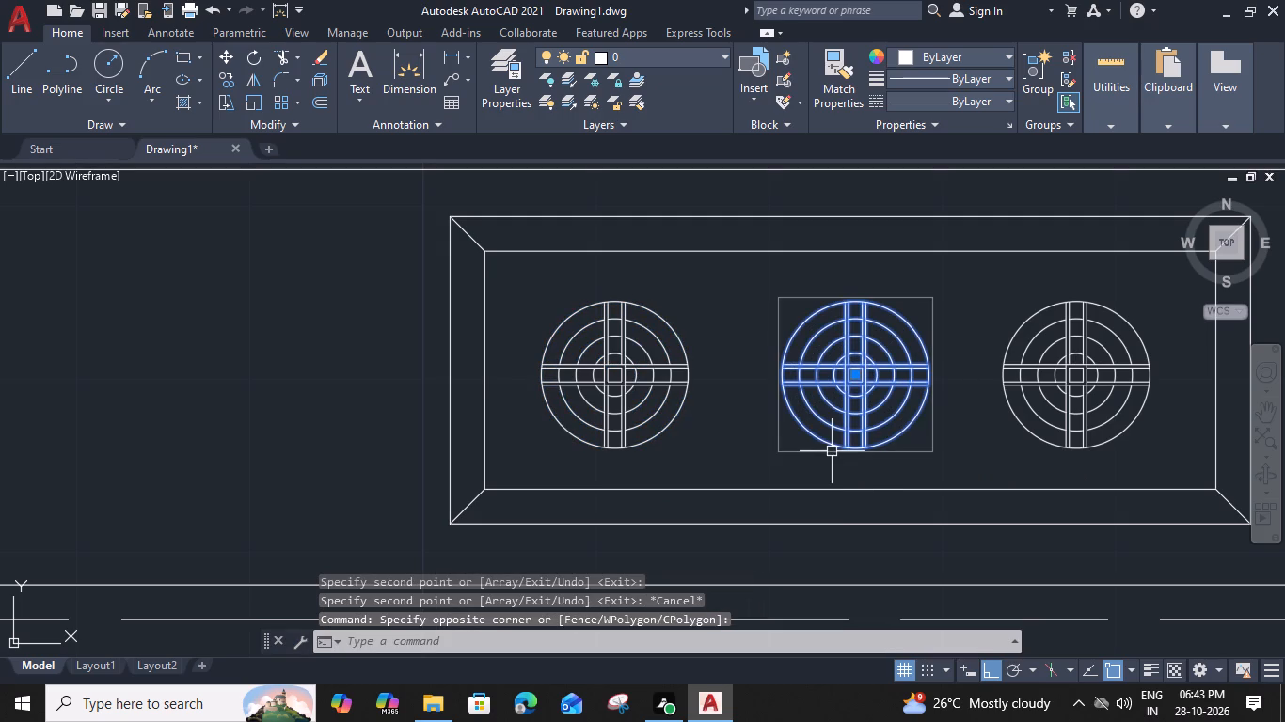
type("SC")
key("space")
scroll(868, 369, "up", 1)
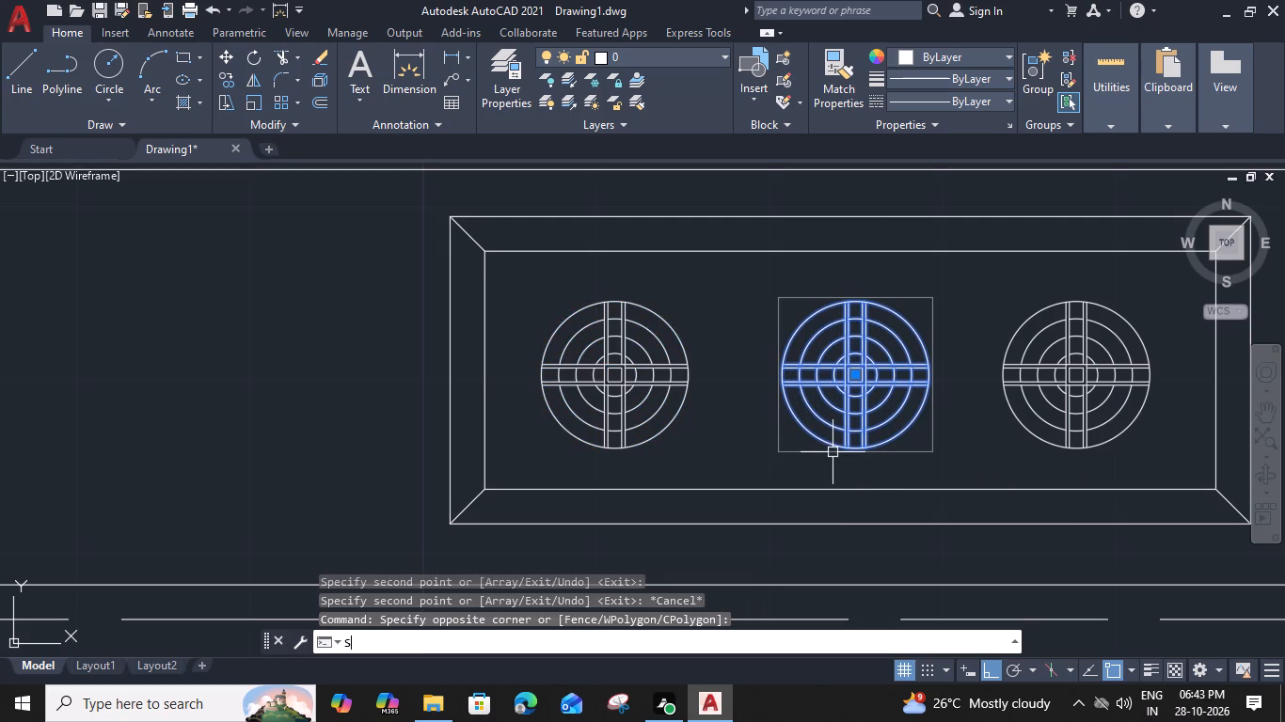
left_click(853, 377)
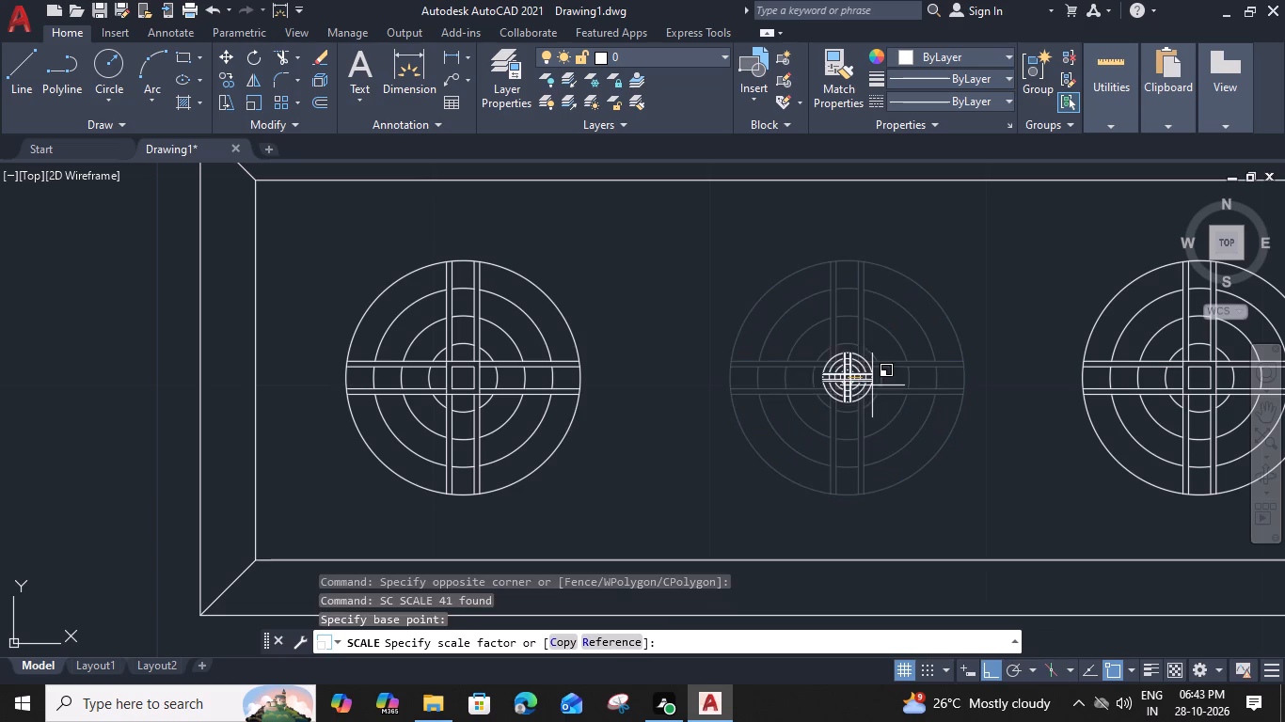
scroll(912, 392, "up", 1)
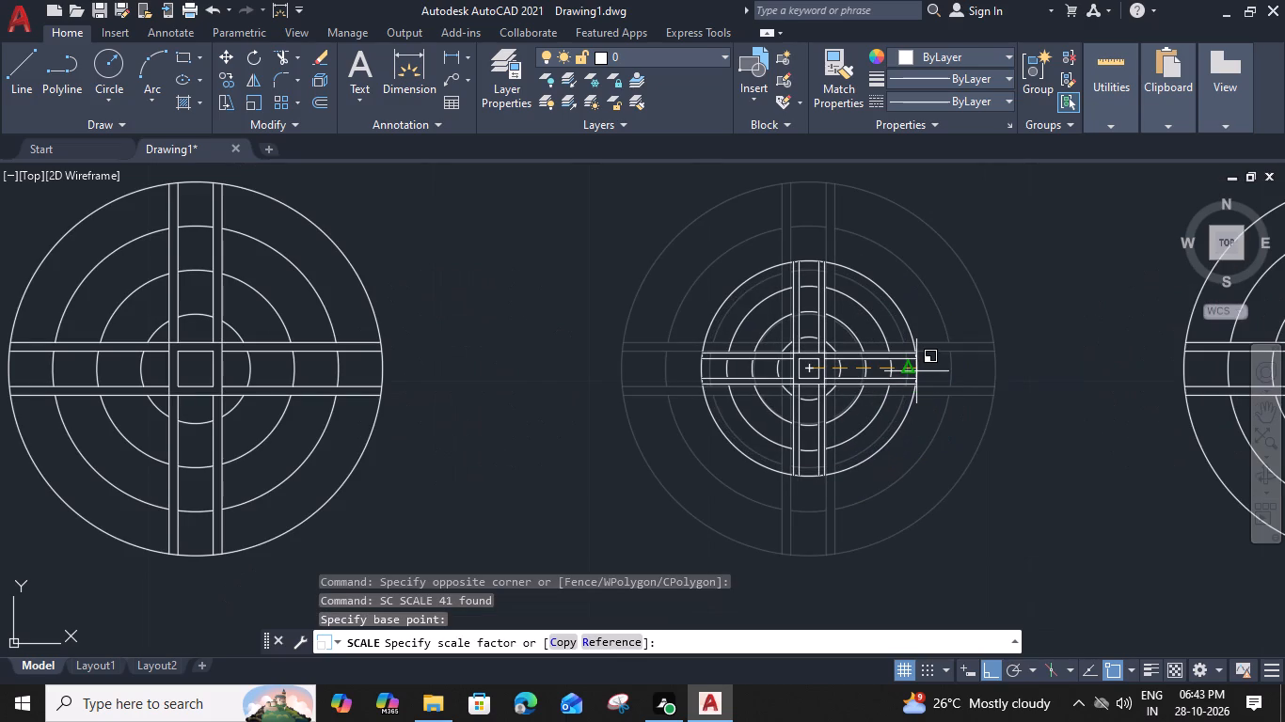
left_click(916, 370)
scroll(916, 370, "down", 2)
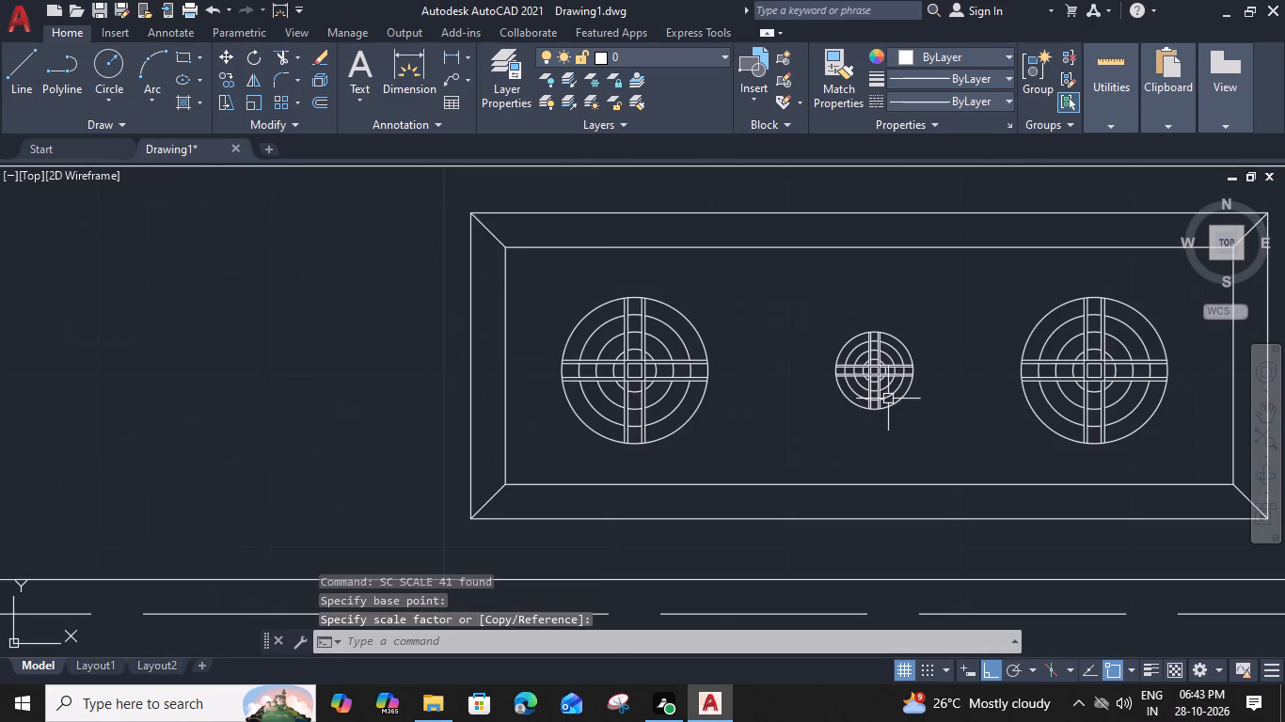
Scale the middle burner up about its centre to roughly two-thirds the size of the outer burners.
left_click(877, 396)
key("c")
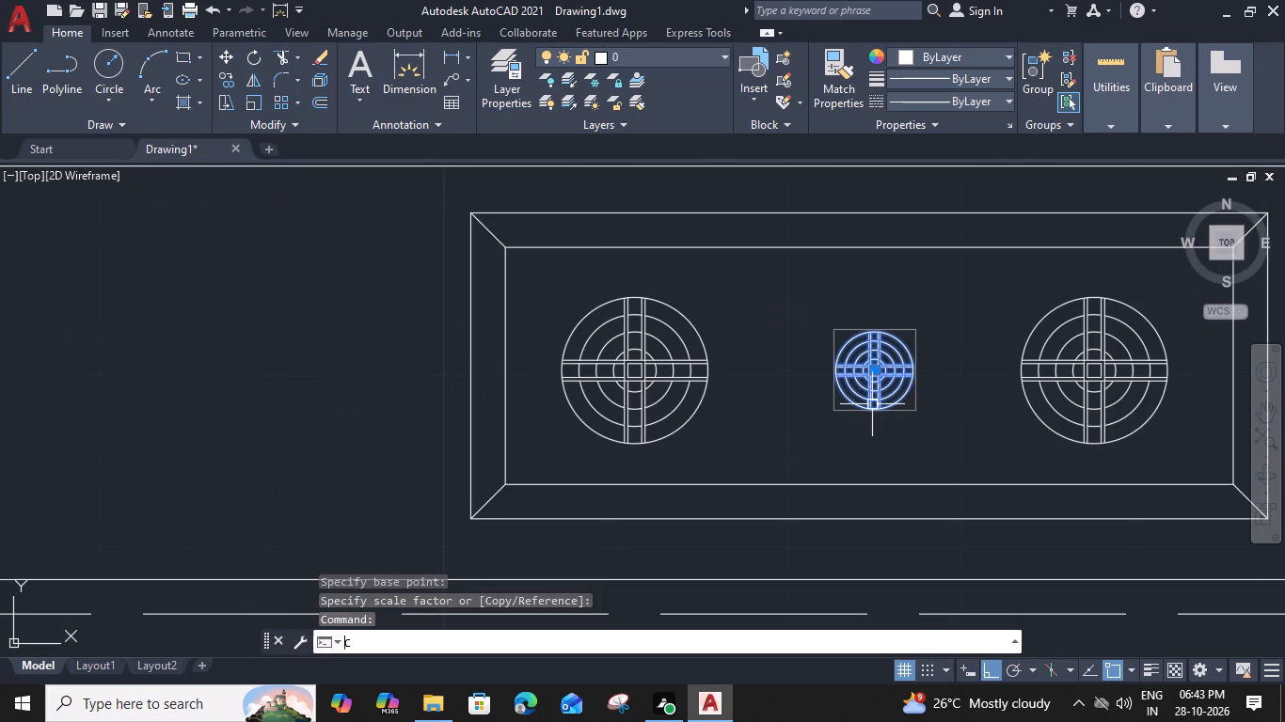
key("Escape")
type("SC")
key("space")
scroll(877, 366, "up", 3)
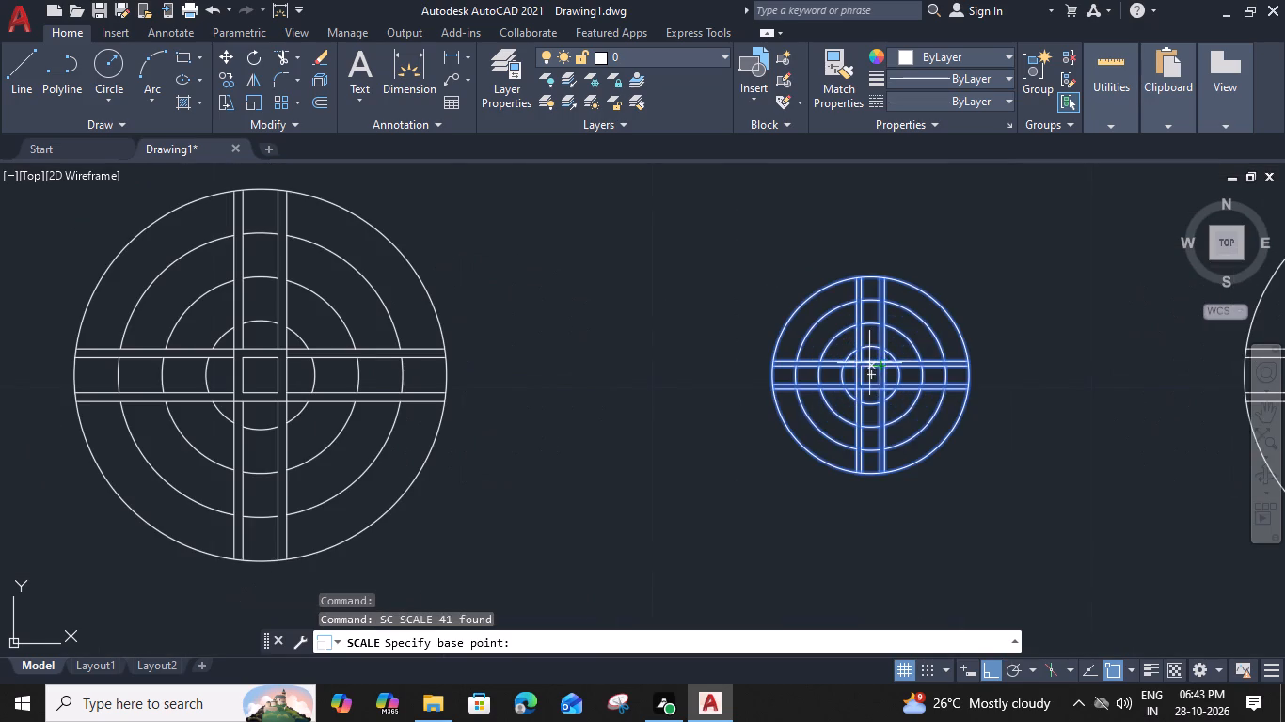
left_click(872, 379)
scroll(828, 373, "down", 2)
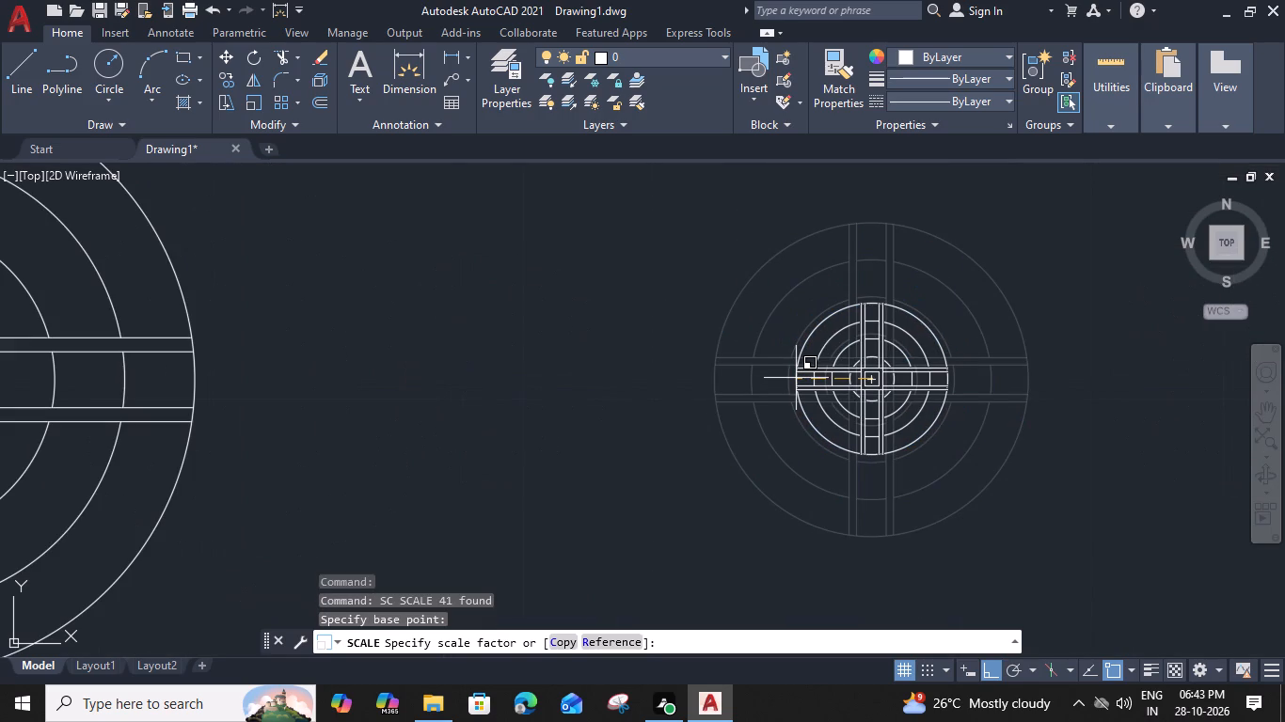
left_click(984, 386)
scroll(984, 387, "down", 2)
middle_click_drag(987, 425, 881, 404)
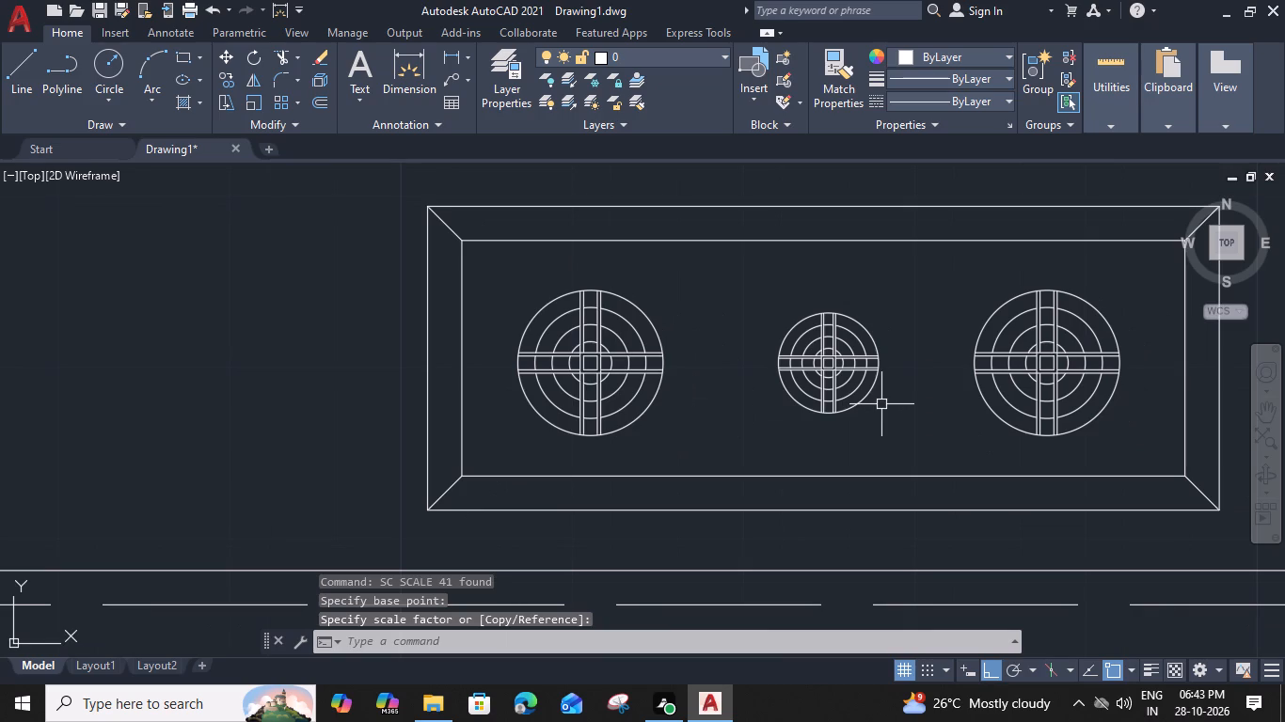
Draw a circle centred in the stove's lower border strip below the left burner, just wider than the strip.
middle_click_drag(589, 495, 633, 428)
scroll(620, 425, "up", 1)
type("C")
key("space")
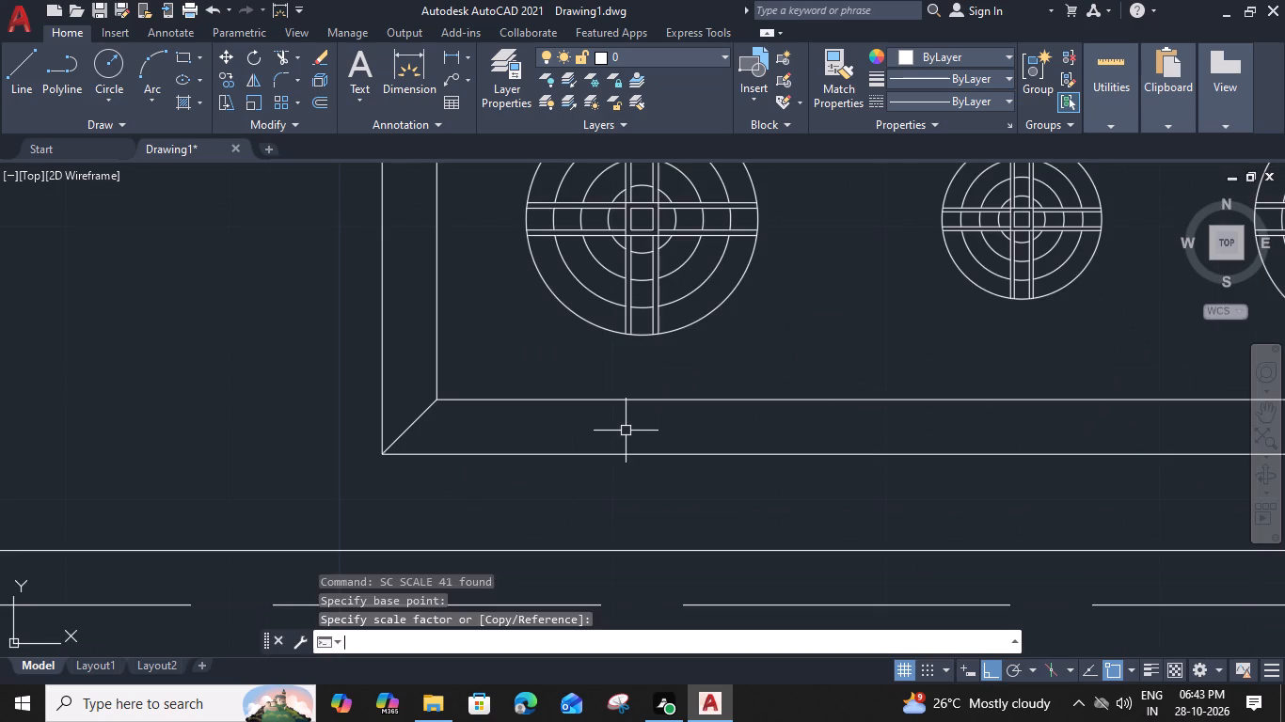
left_click(642, 427)
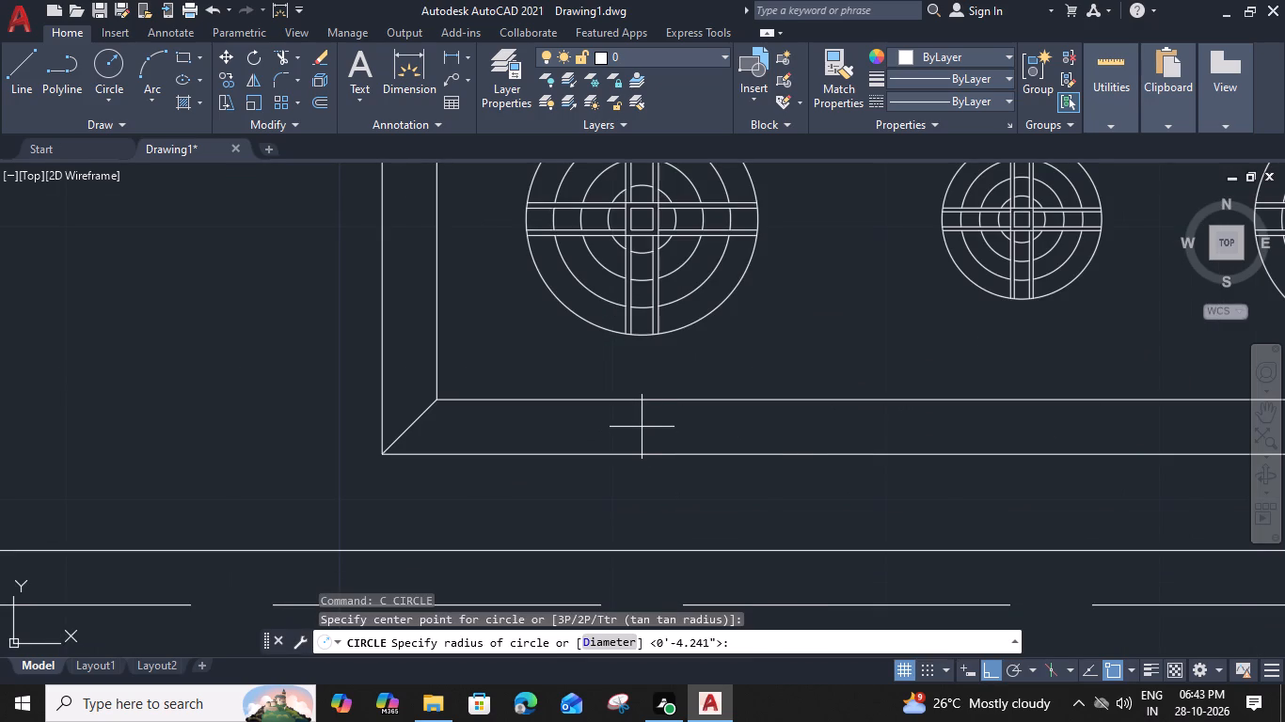
scroll(660, 437, "up", 2)
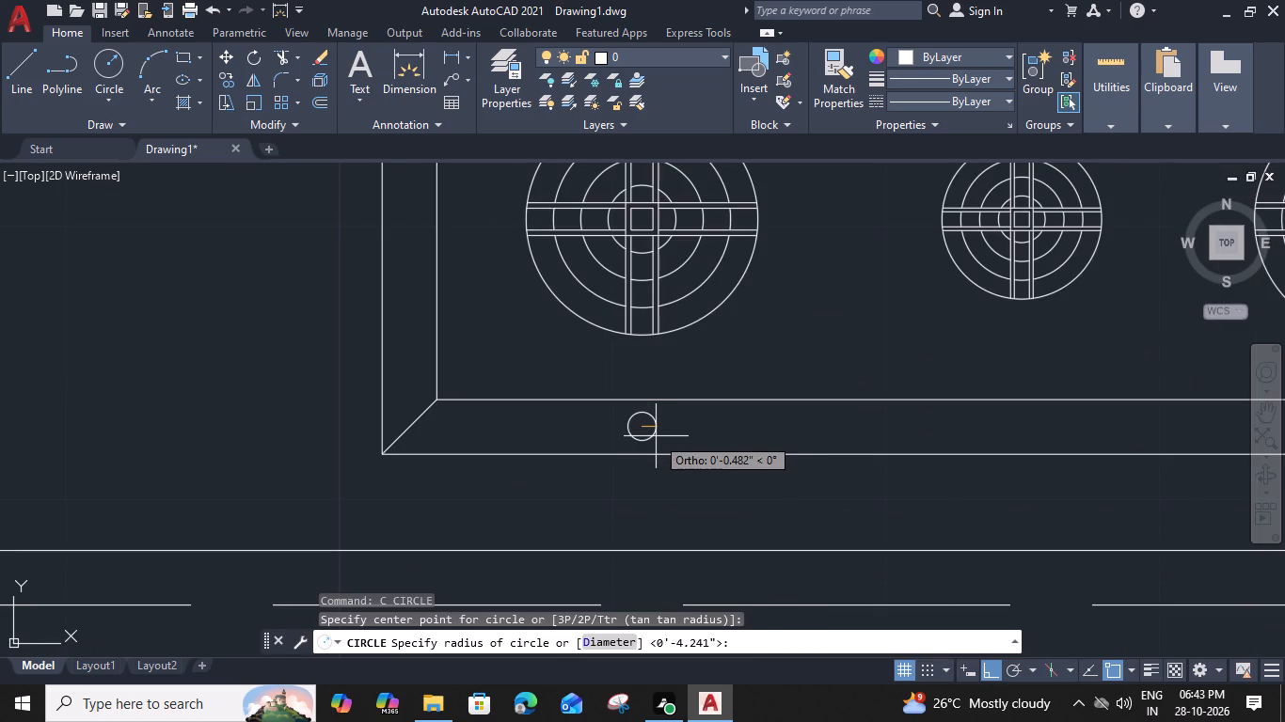
left_click(687, 417)
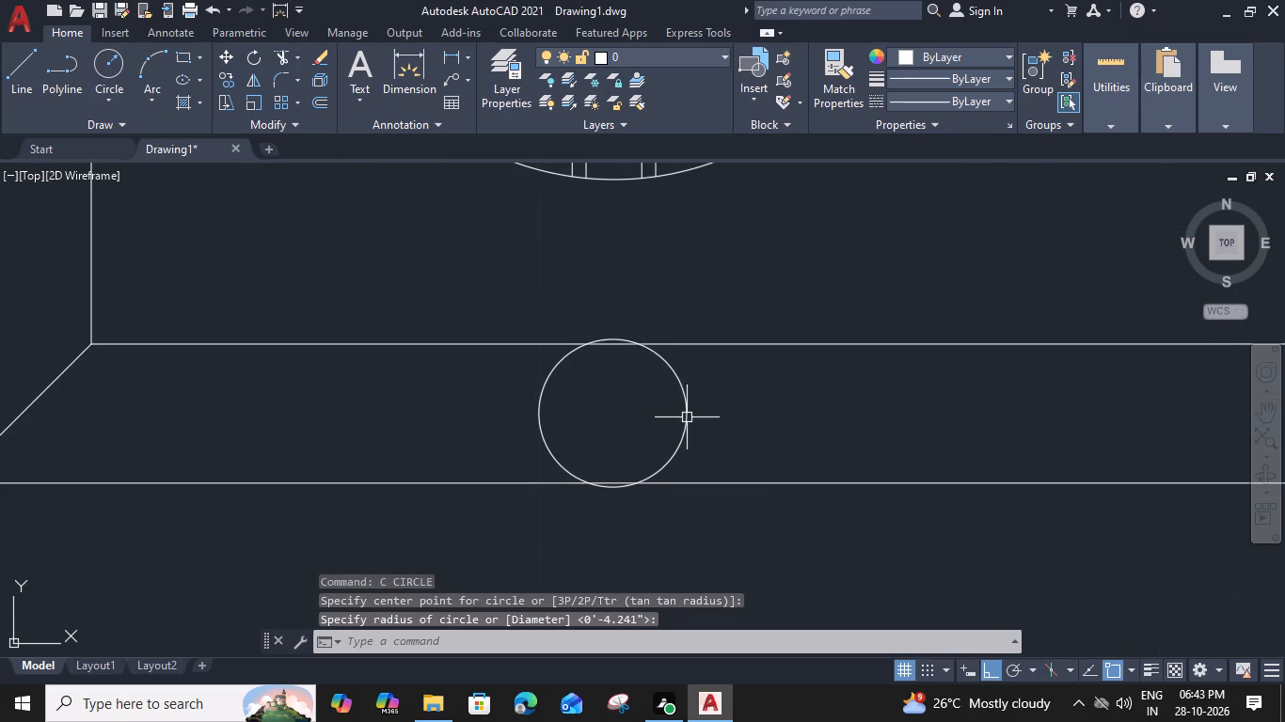
Offset the new circle inward four times in succession at 0.2" to form five concentric rings.
left_click(675, 385)
type("O")
key("space")
type("0.2\"")
key("Return")
left_click(623, 392)
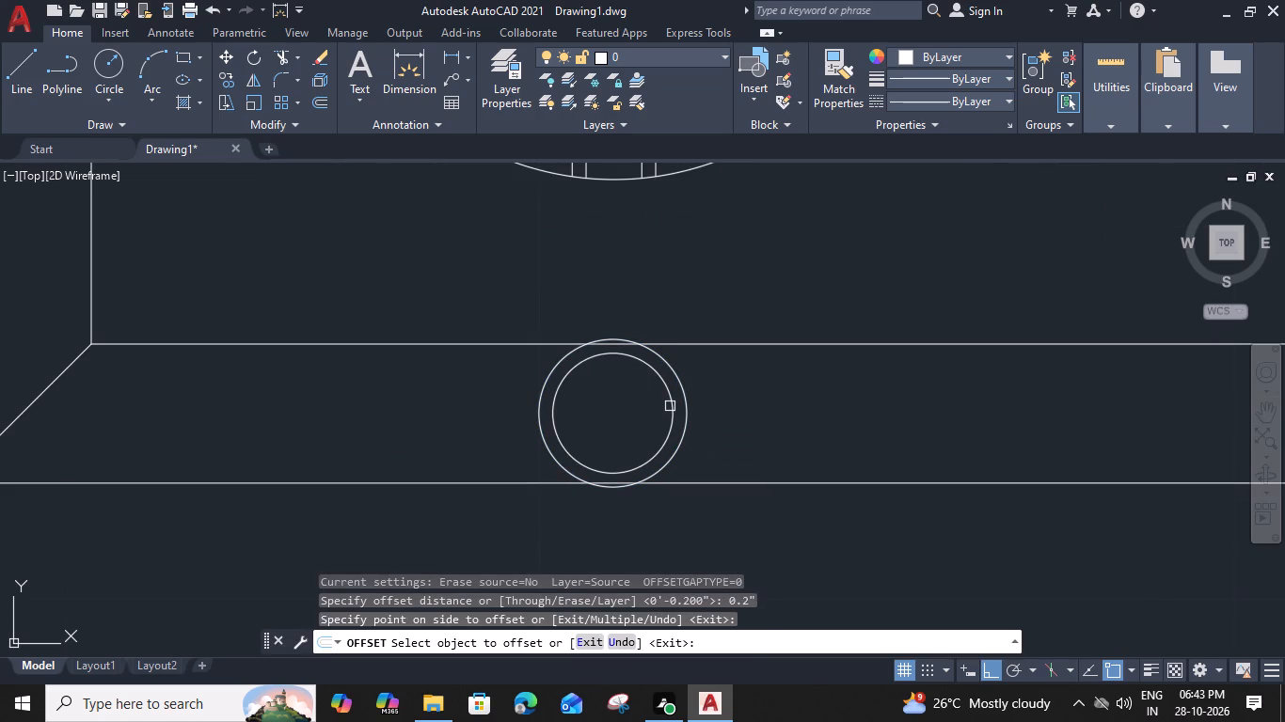
left_click(671, 407)
left_click(620, 411)
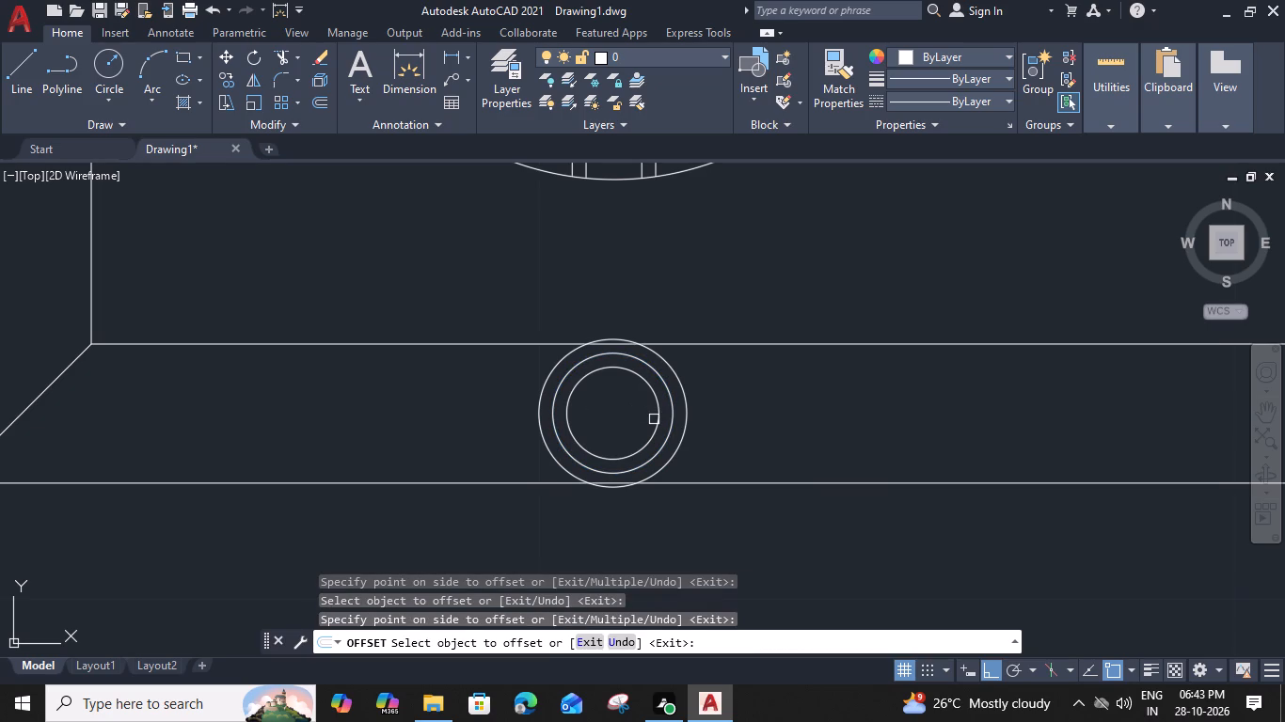
left_click(658, 422)
left_click(633, 422)
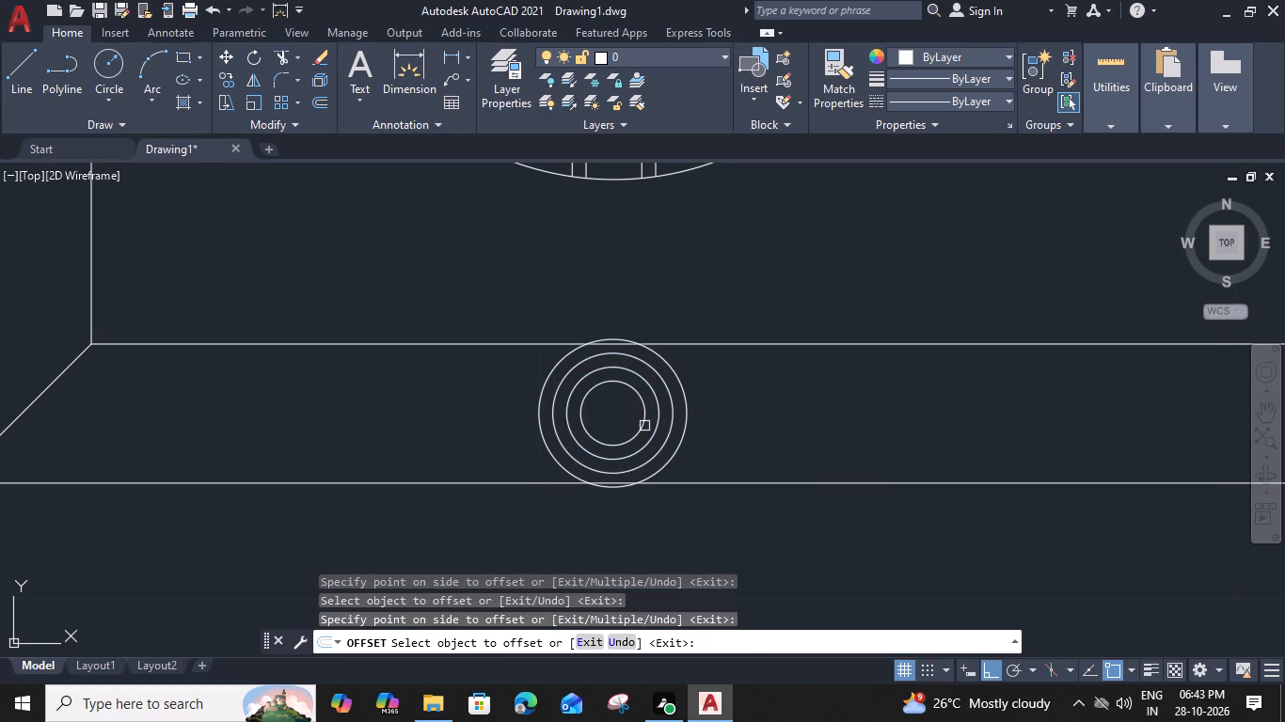
left_click(644, 426)
left_click(612, 426)
key("Escape")
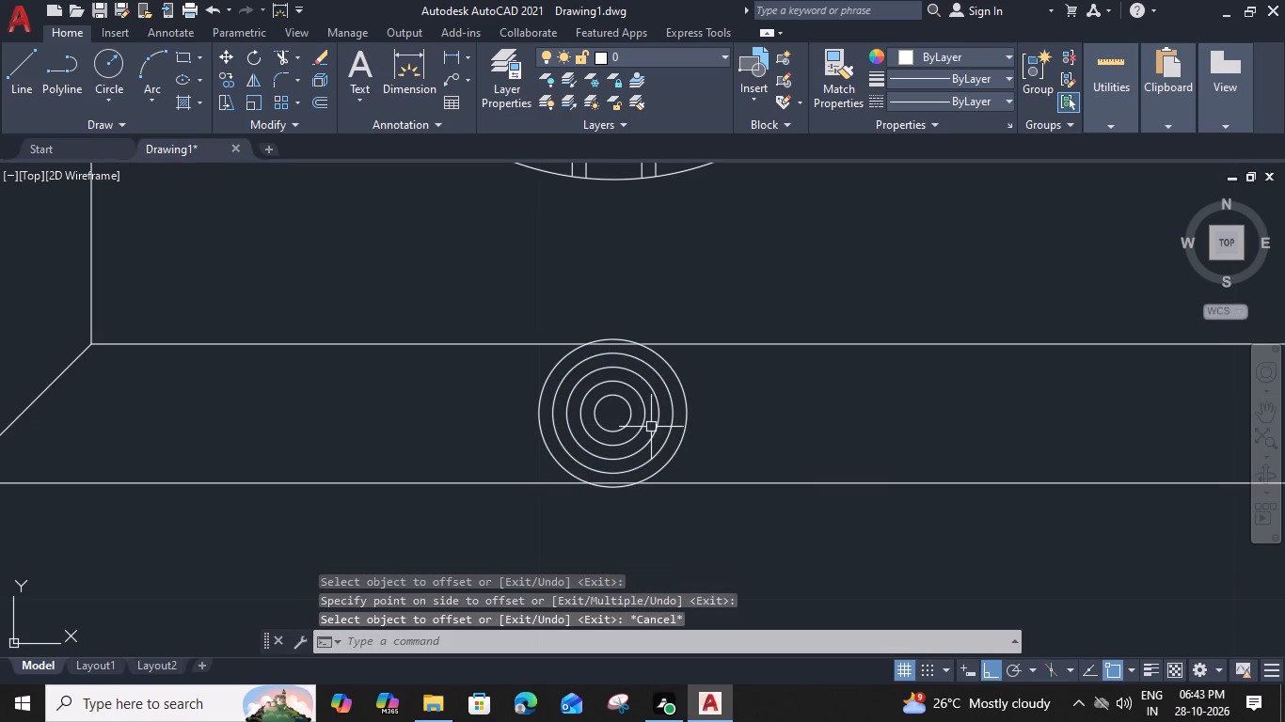
Delete the third of the five concentric circles in the stove's lower border strip.
left_click(656, 427)
key("Delete")
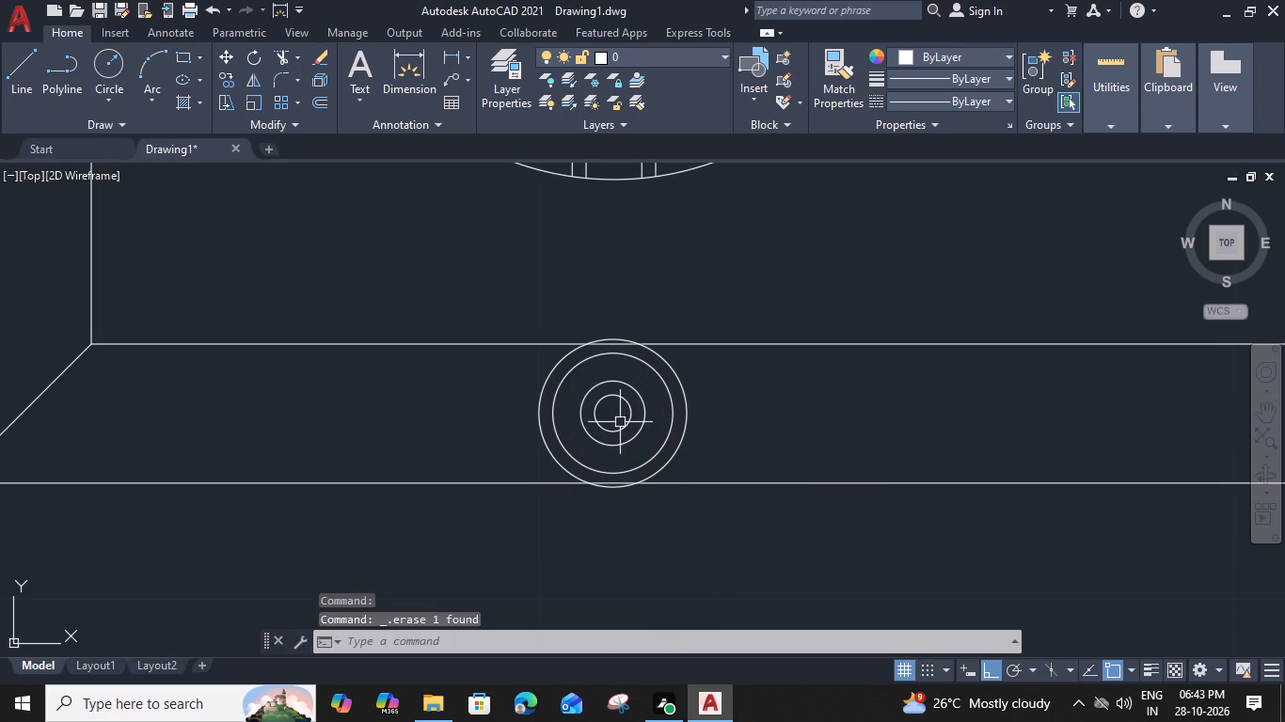
left_click(620, 422)
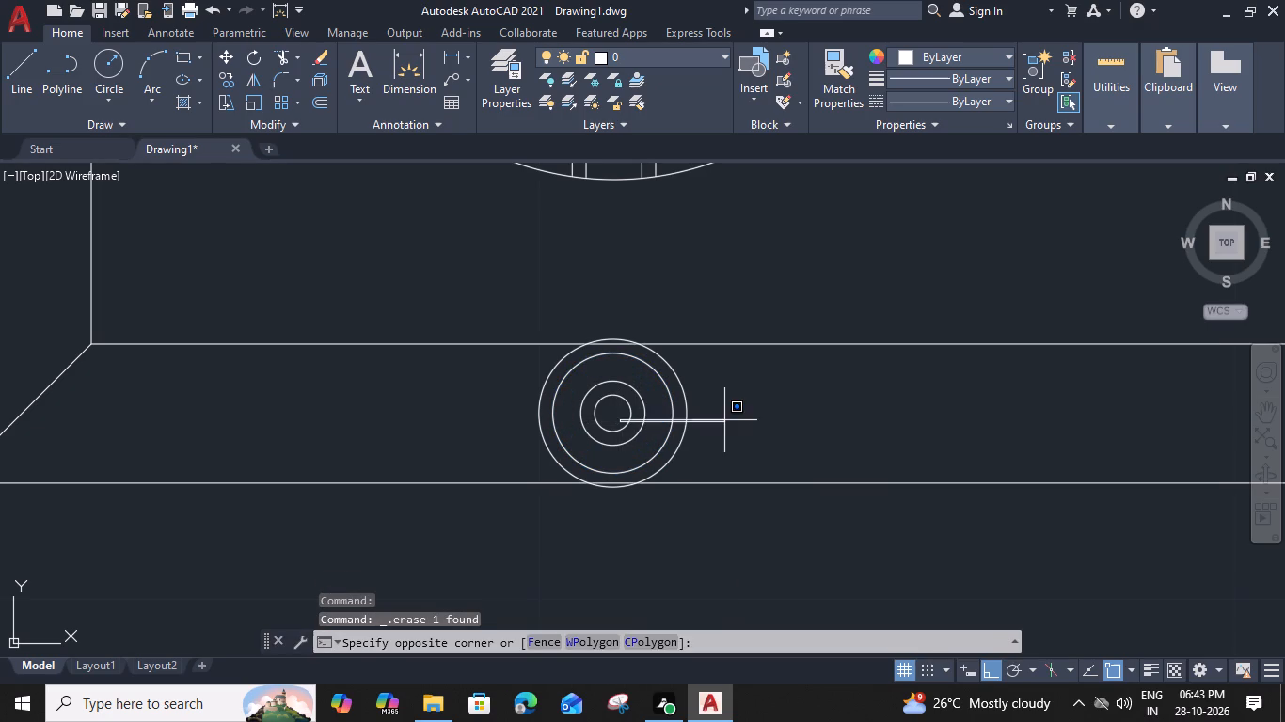
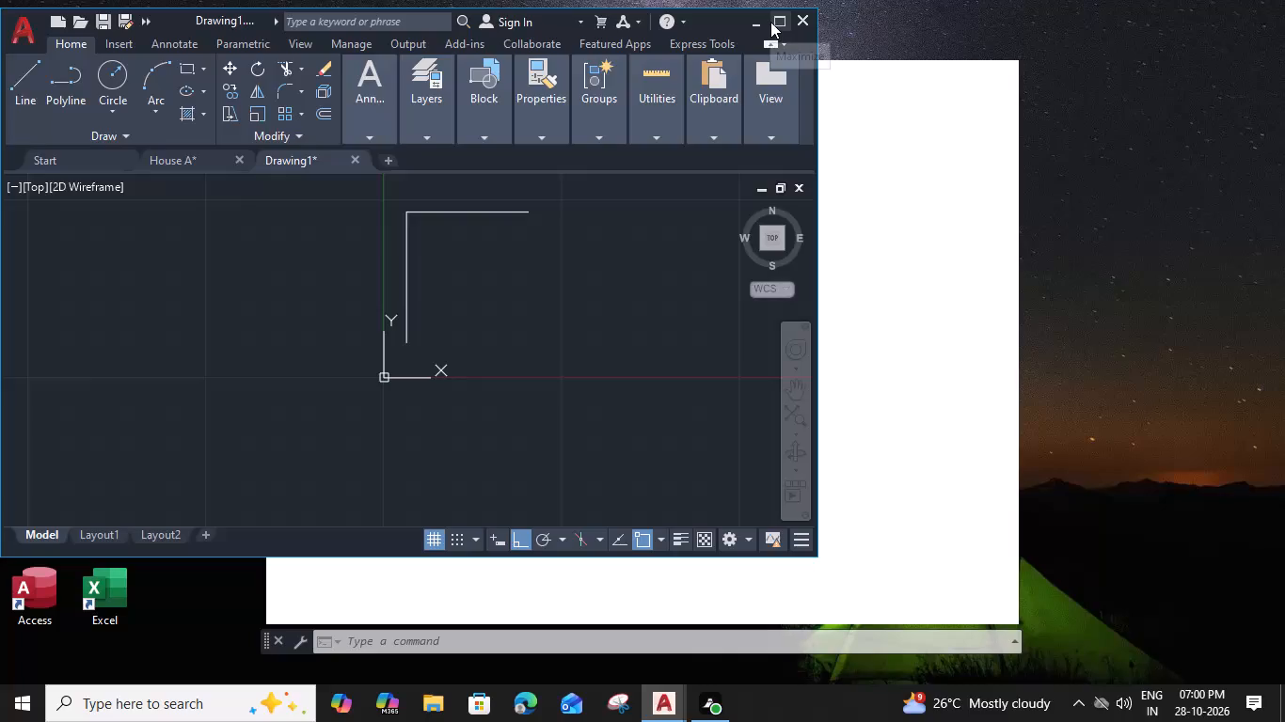
Offset the top horizontal line and the left vertical line of the L-shaped outline 9" inward to form the outer walls.
left_click(770, 22)
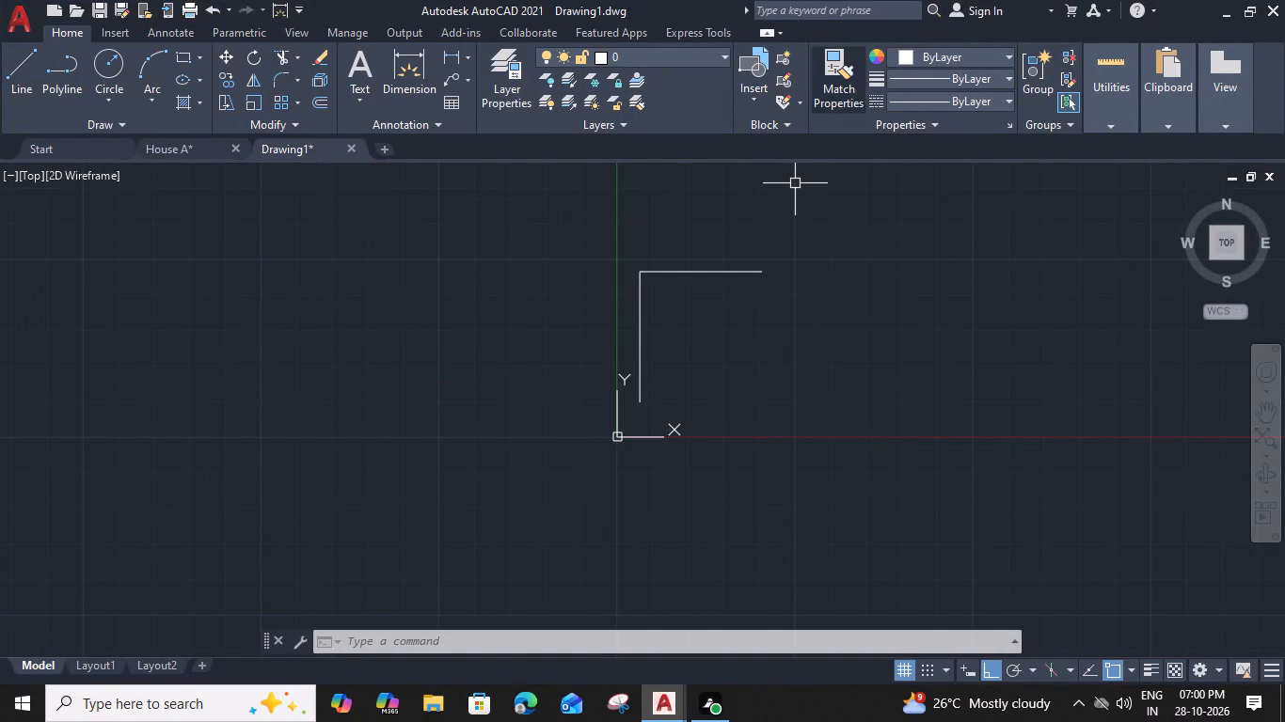
scroll(666, 277, "up", 2)
left_click(675, 260)
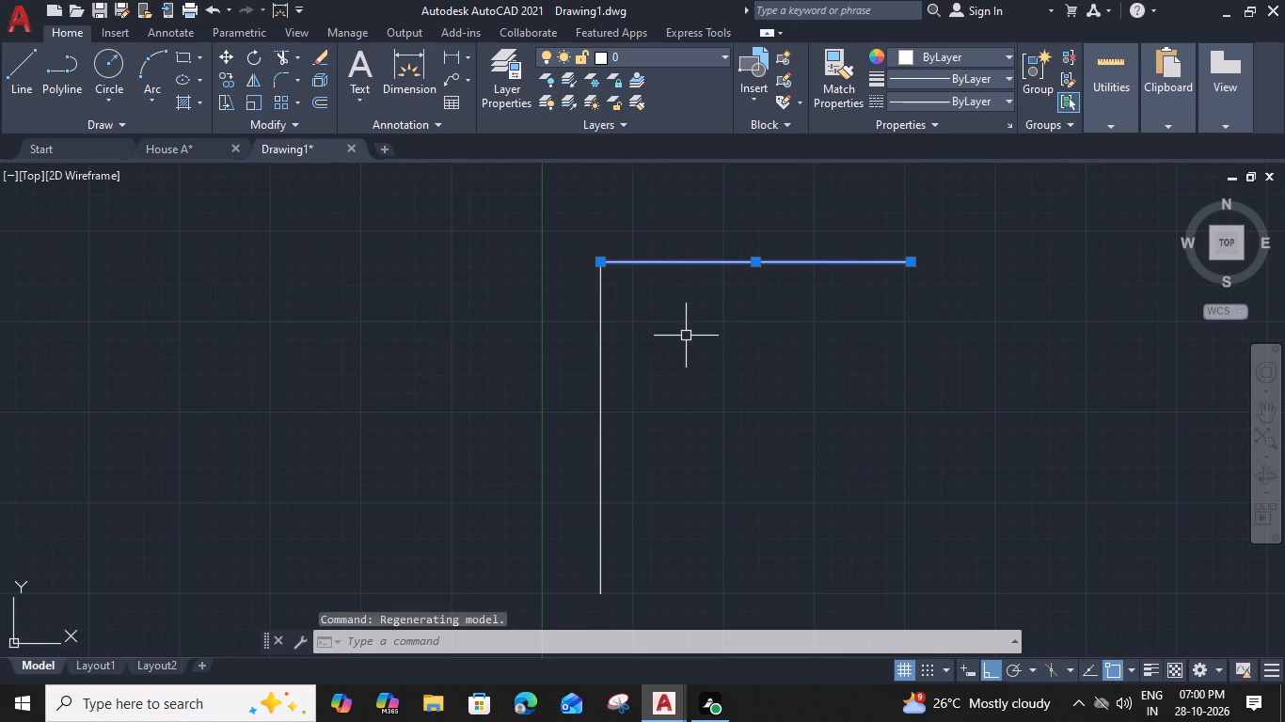
key("o")
key("space")
type("9")
key("shift+quotedbl")
key("Return")
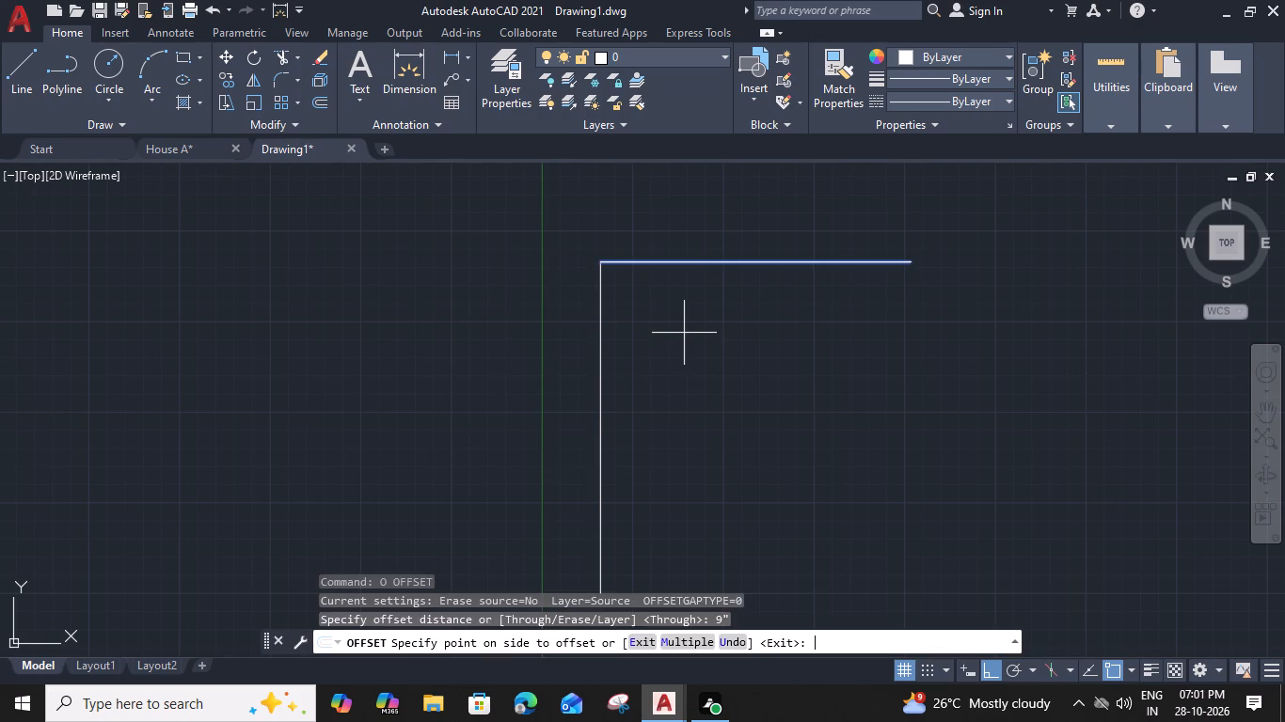
scroll(666, 275, "up", 4)
middle_click_drag(674, 349, 767, 463)
left_click_drag(658, 460, 649, 468)
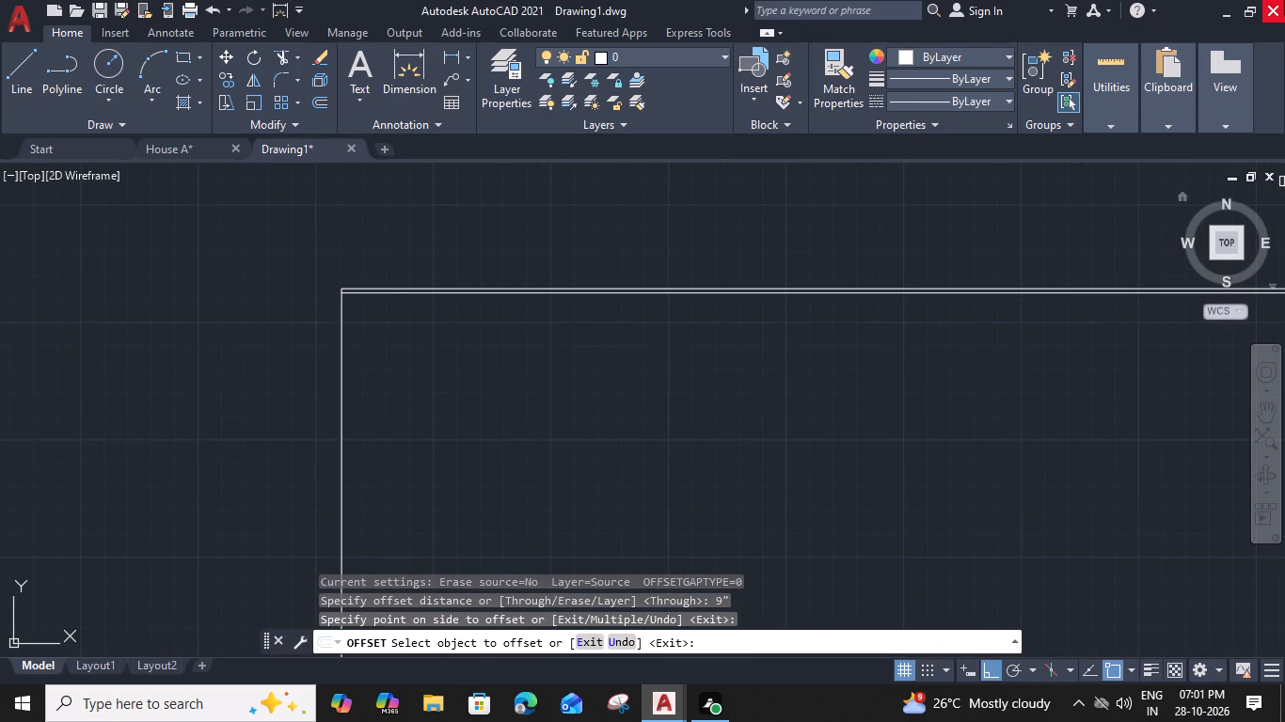
left_click(344, 391)
left_click(447, 432)
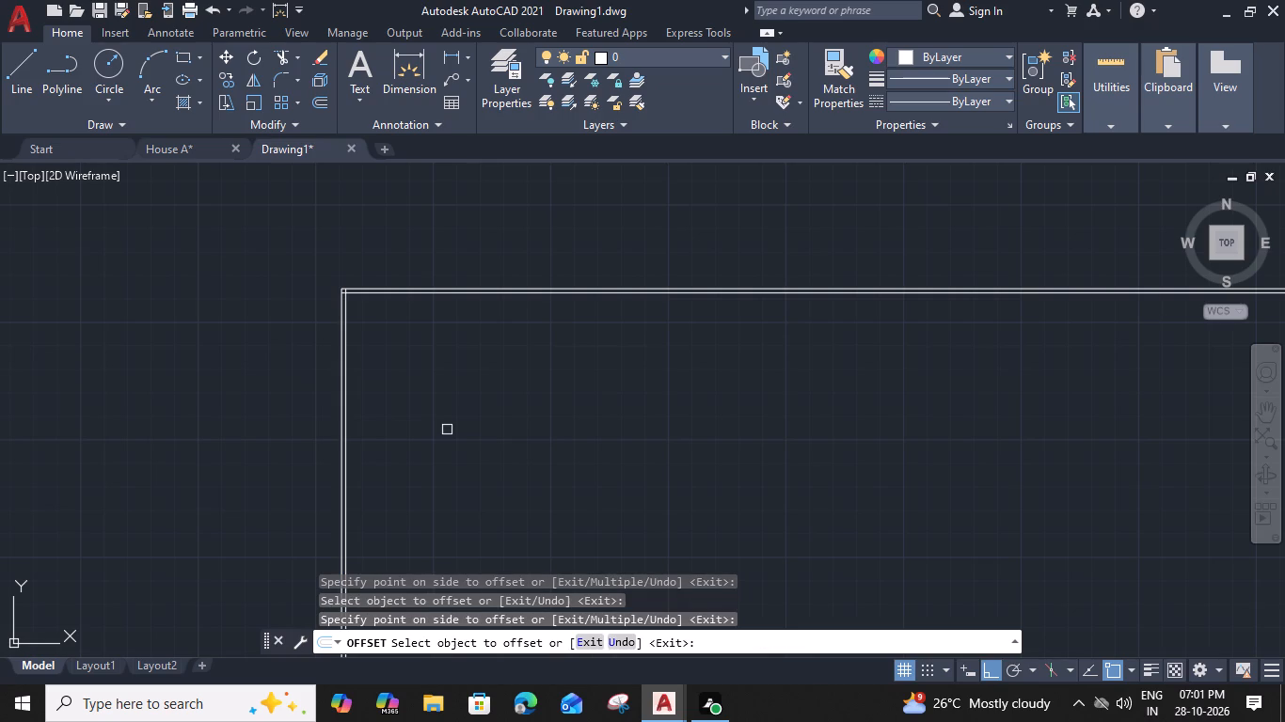
key("Escape")
Trim the overlapping ends of the two inner wall lines at the upper-left corner.
scroll(359, 296, "up", 3)
middle_click_drag(340, 305, 456, 398)
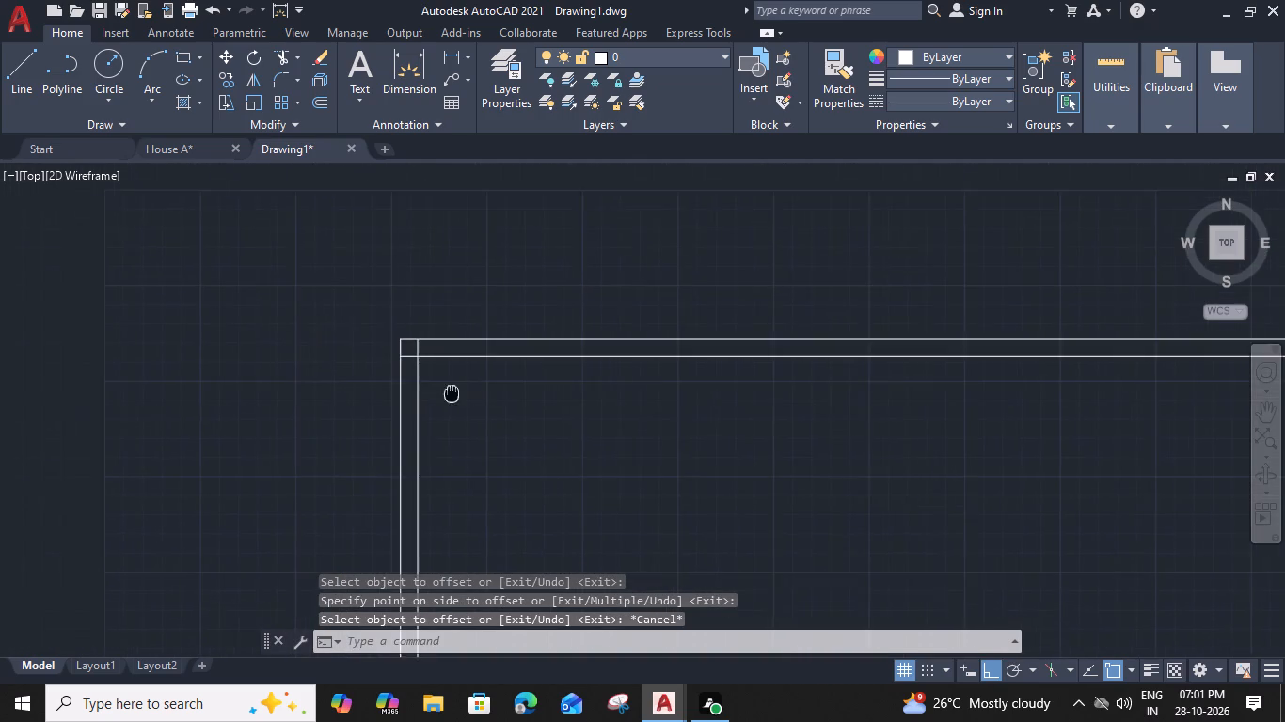
scroll(393, 334, "up", 3)
key("t")
key("r")
key("space")
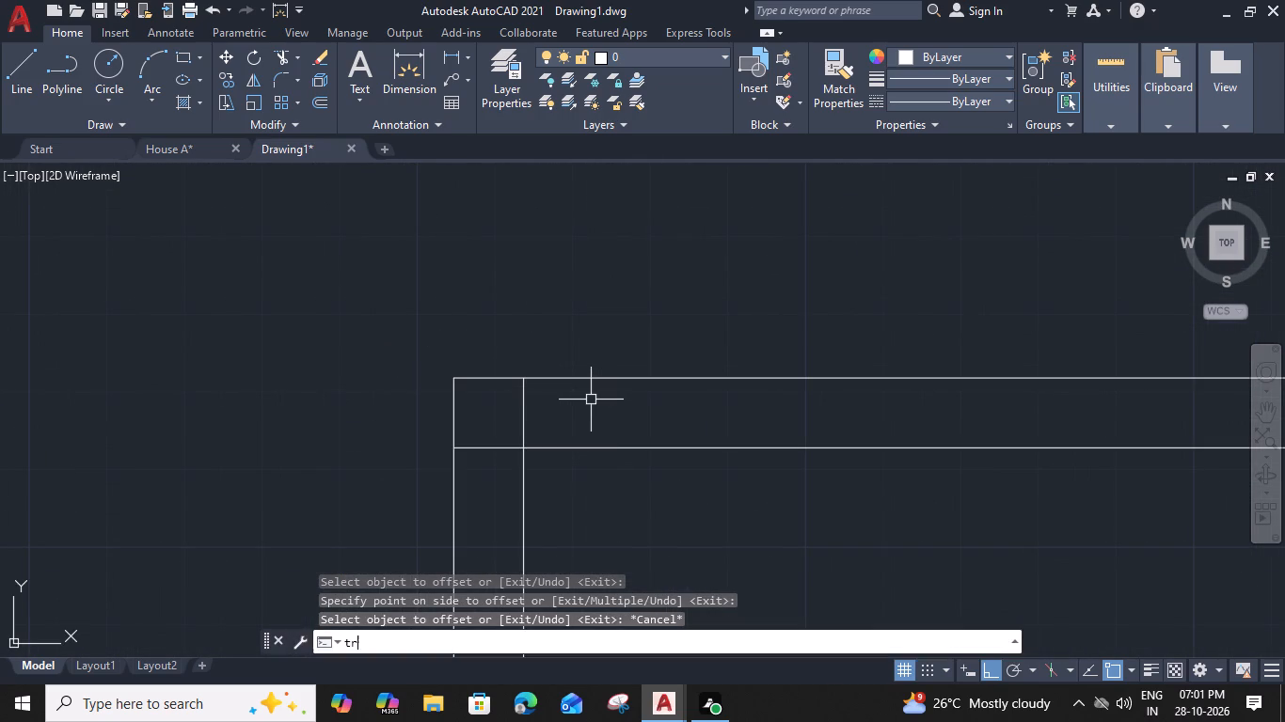
left_click(524, 416)
left_click(490, 443)
left_click(481, 490)
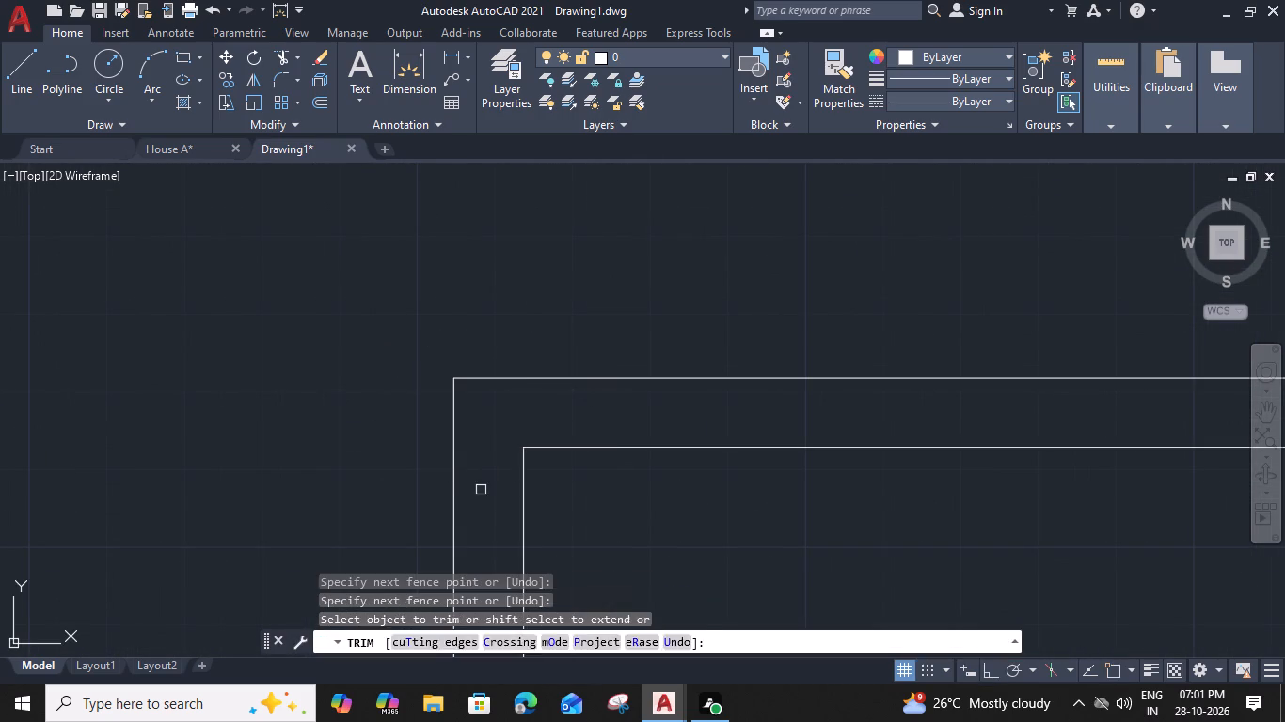
key("Escape")
Offset the left wall's inner line 8' to the right.
left_click(525, 493)
middle_click_drag(738, 489, 684, 460)
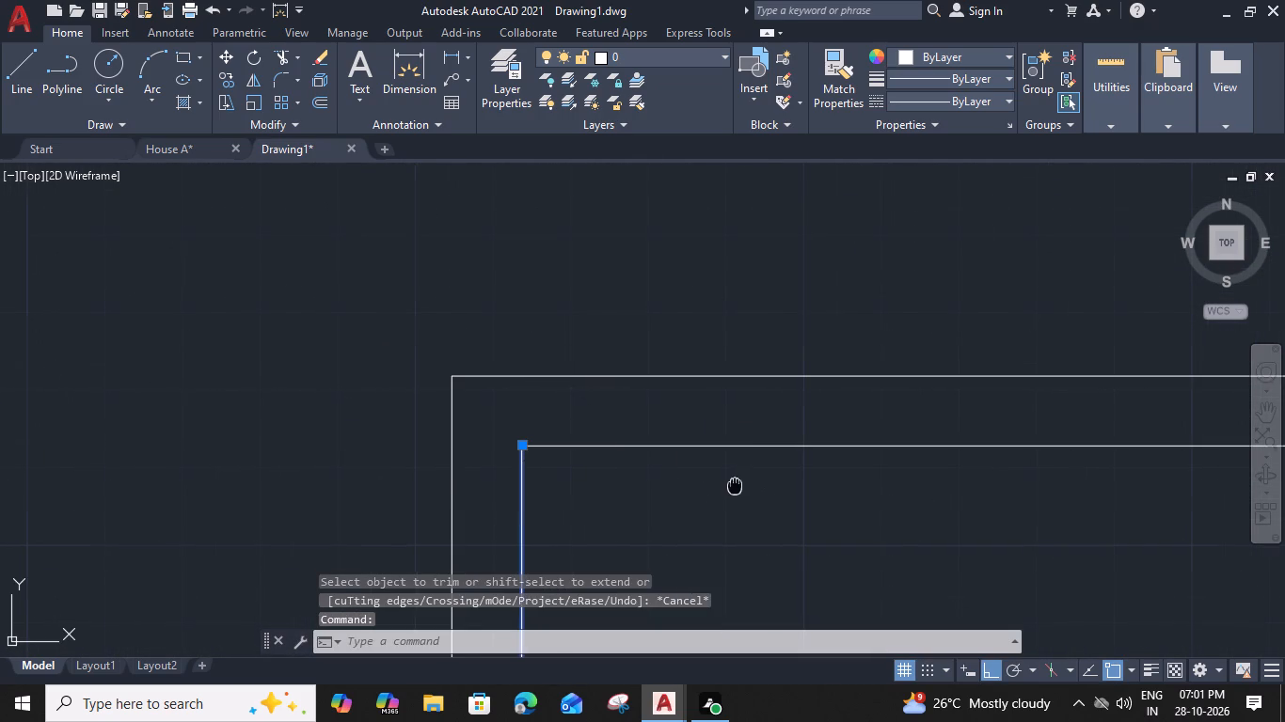
middle_click_drag(684, 460, 683, 460)
middle_click_drag(670, 474, 513, 374)
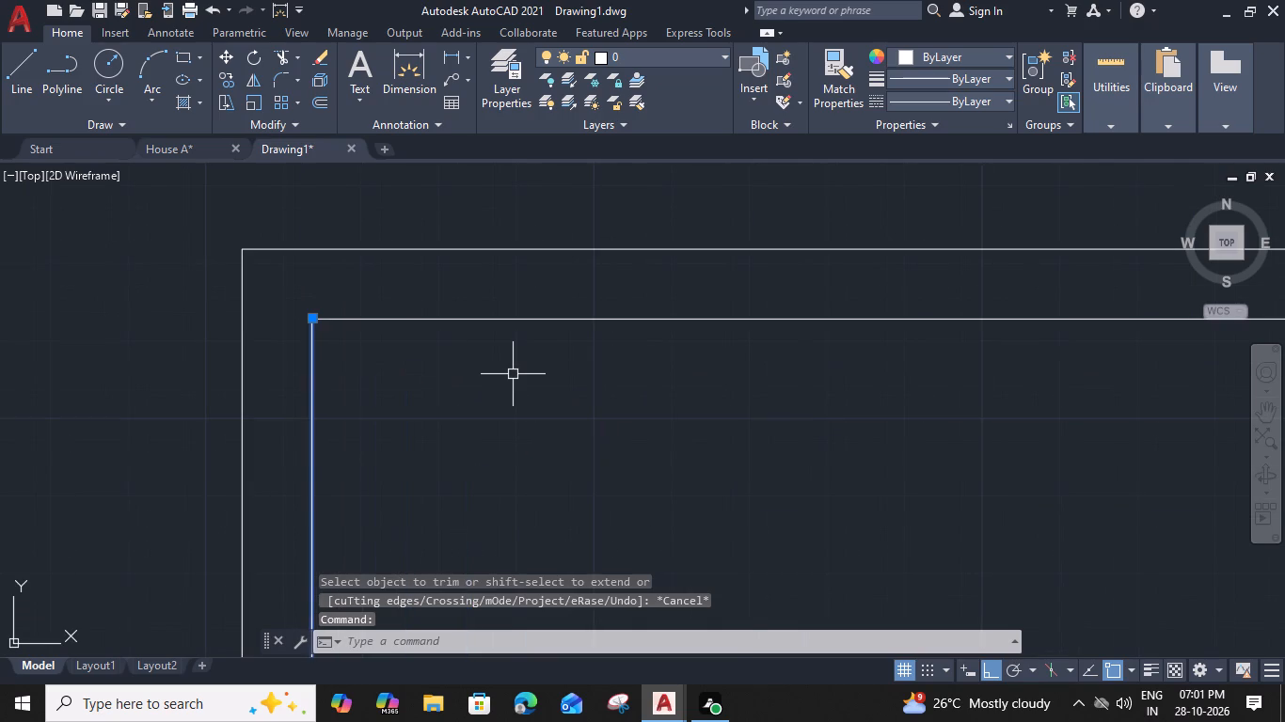
type("o")
key("space")
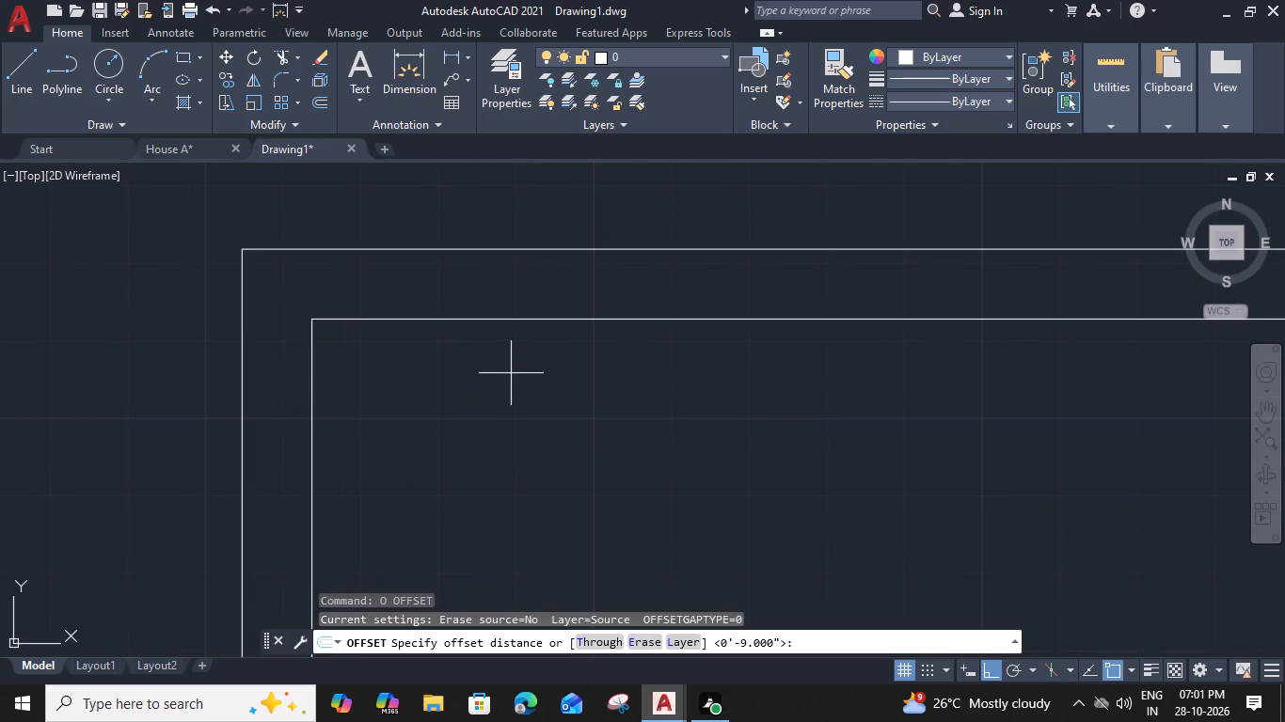
key("8")
type("'")
key("space")
left_click(784, 419)
scroll(790, 426, "down", 2)
middle_click_drag(785, 474, 673, 367)
key("Escape")
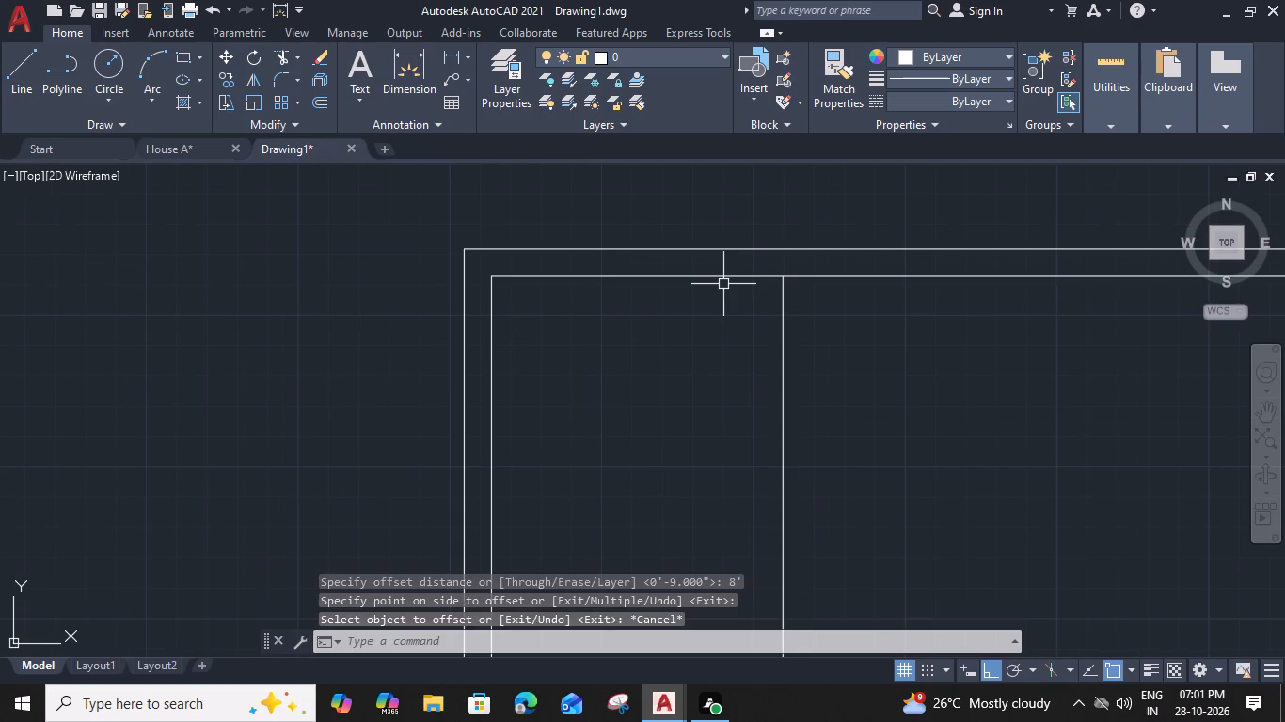
Offset the top wall's inner line 4'8" downward.
left_click(723, 278)
type("o 4'")
key("8")
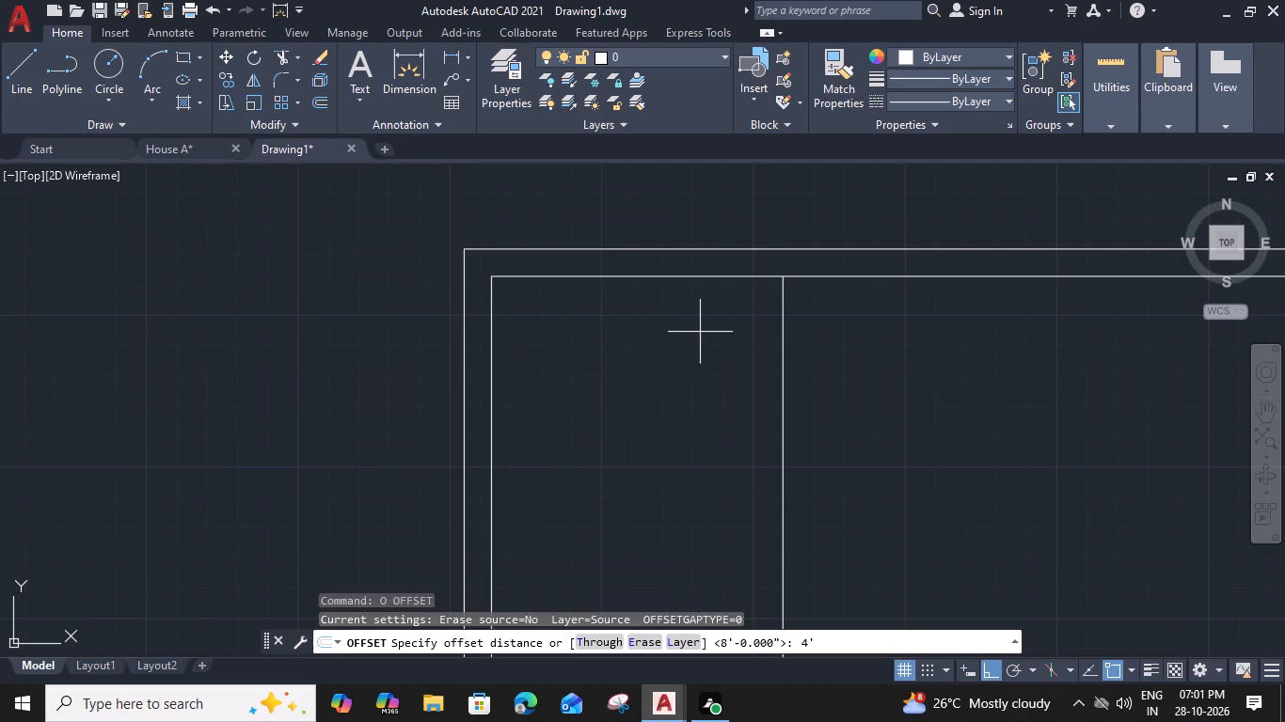
key("shift+quotedbl")
key("Return")
left_click_drag(685, 449, 684, 461)
key("Escape")
Offset the vertical partition line 6" to the right to give the partition its thickness.
middle_click_drag(674, 451, 633, 422)
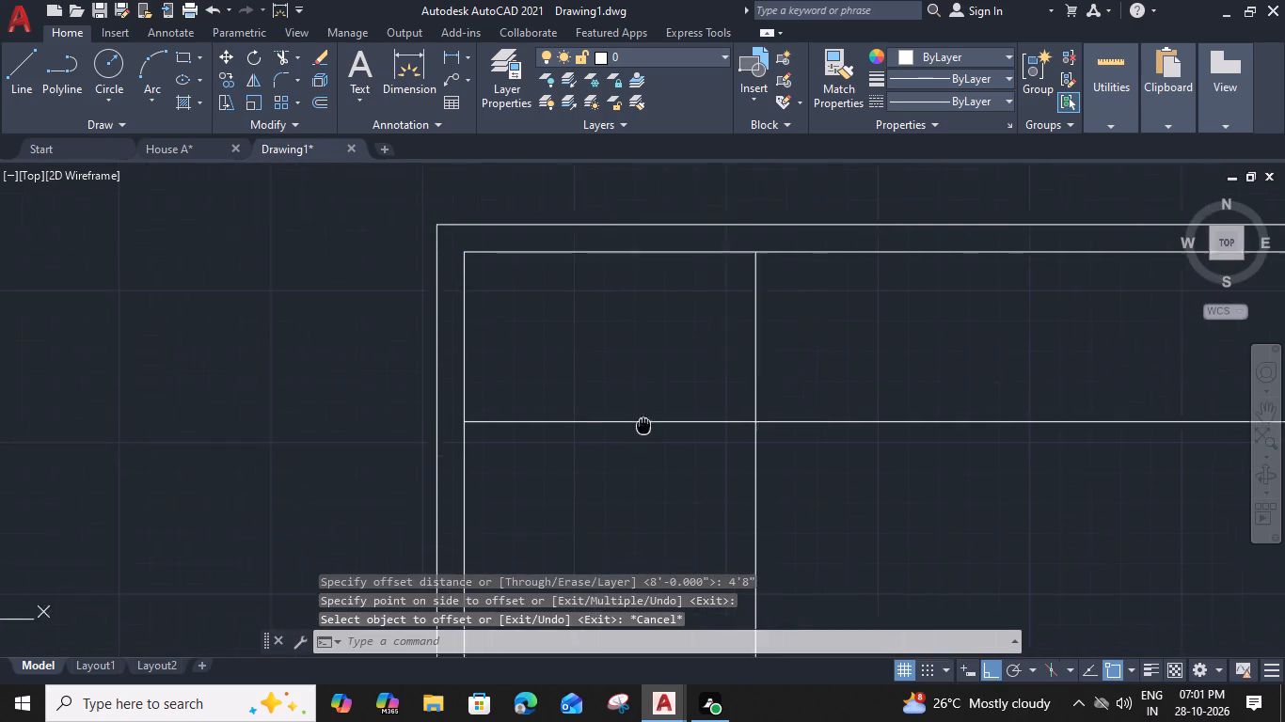
middle_click_drag(633, 422, 520, 419)
left_click(625, 342)
type("o 6\"")
key("Return")
left_click(674, 393)
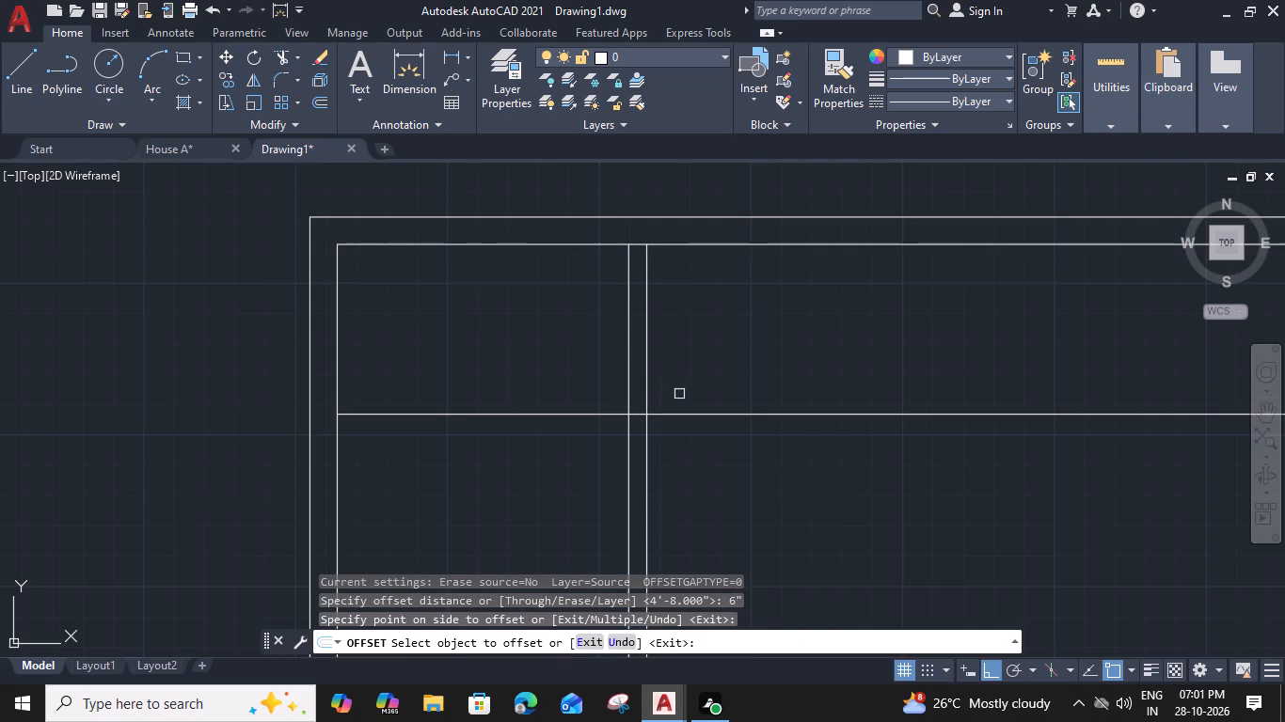
key("Escape")
Offset the horizontal partition line 6" downward to give the partition its thickness.
left_click(682, 416)
key("o")
key("space")
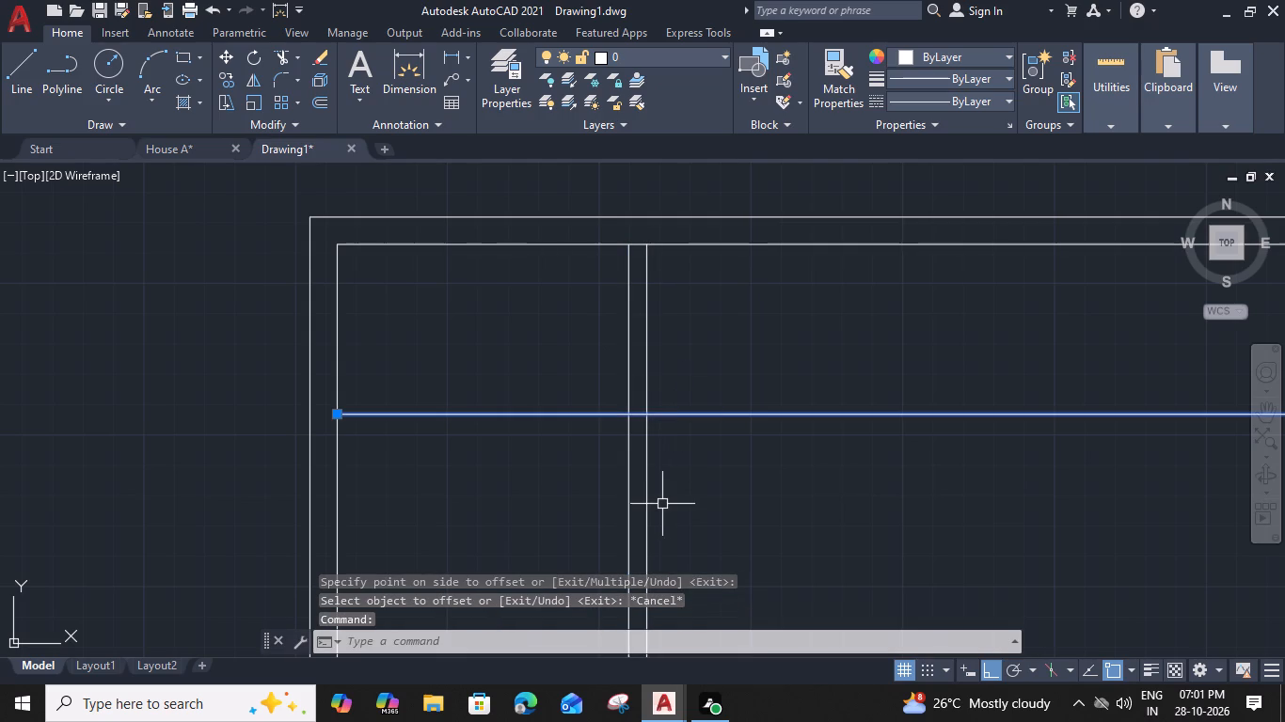
key("6")
key("shift+quotedbl")
key("Return")
left_click(660, 521)
key("Escape")
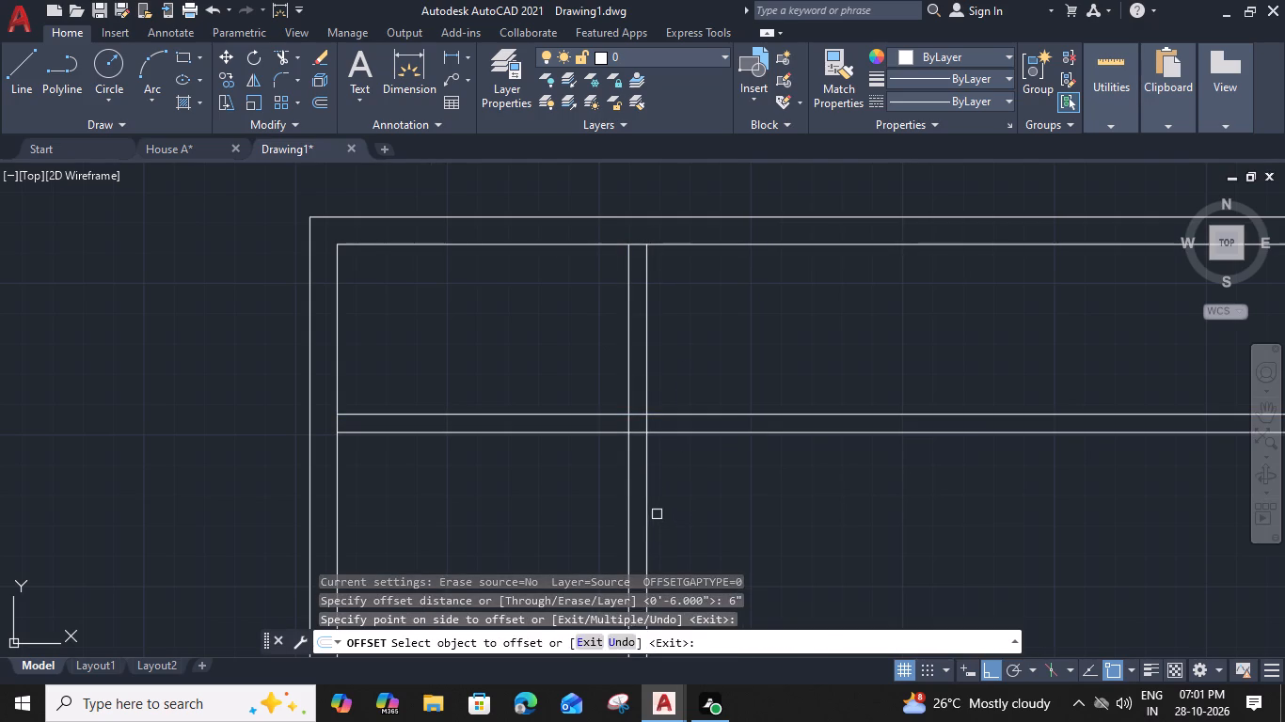
Trim the wall junctions open around the small corner room and remove the vertical partition lines below its upper horizontal line.
key("t")
key("r")
key("space")
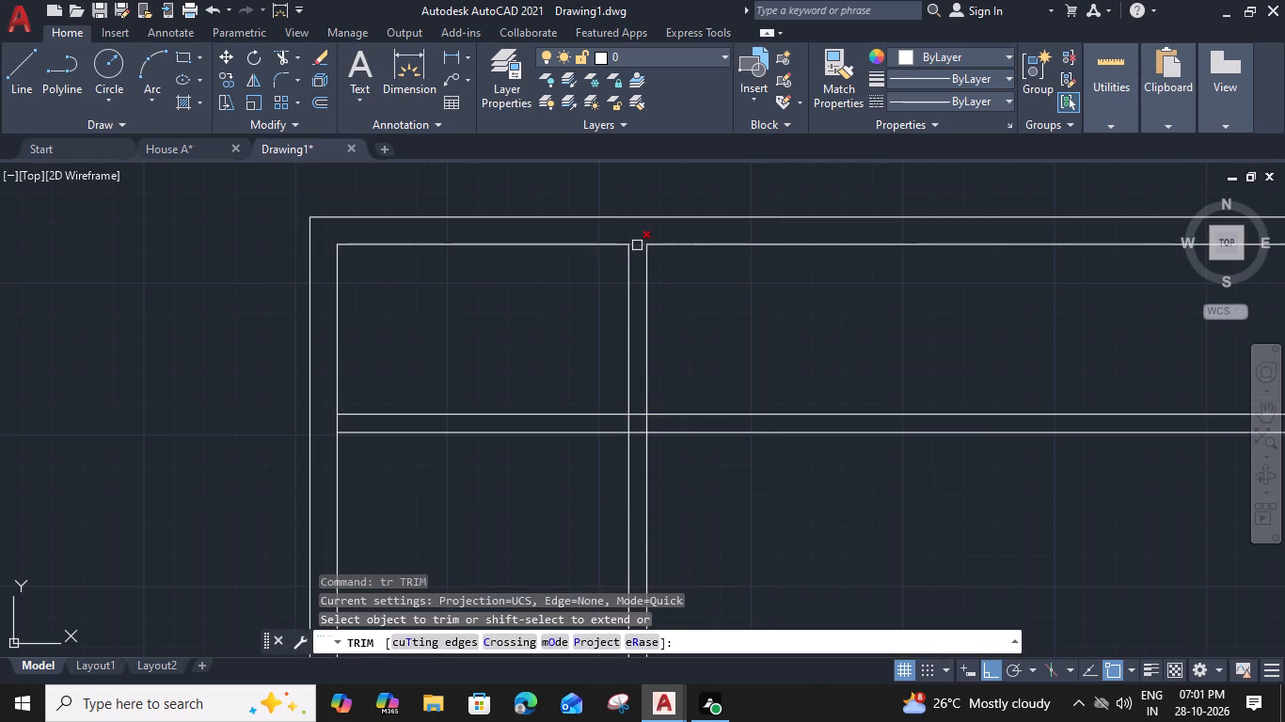
left_click(637, 243)
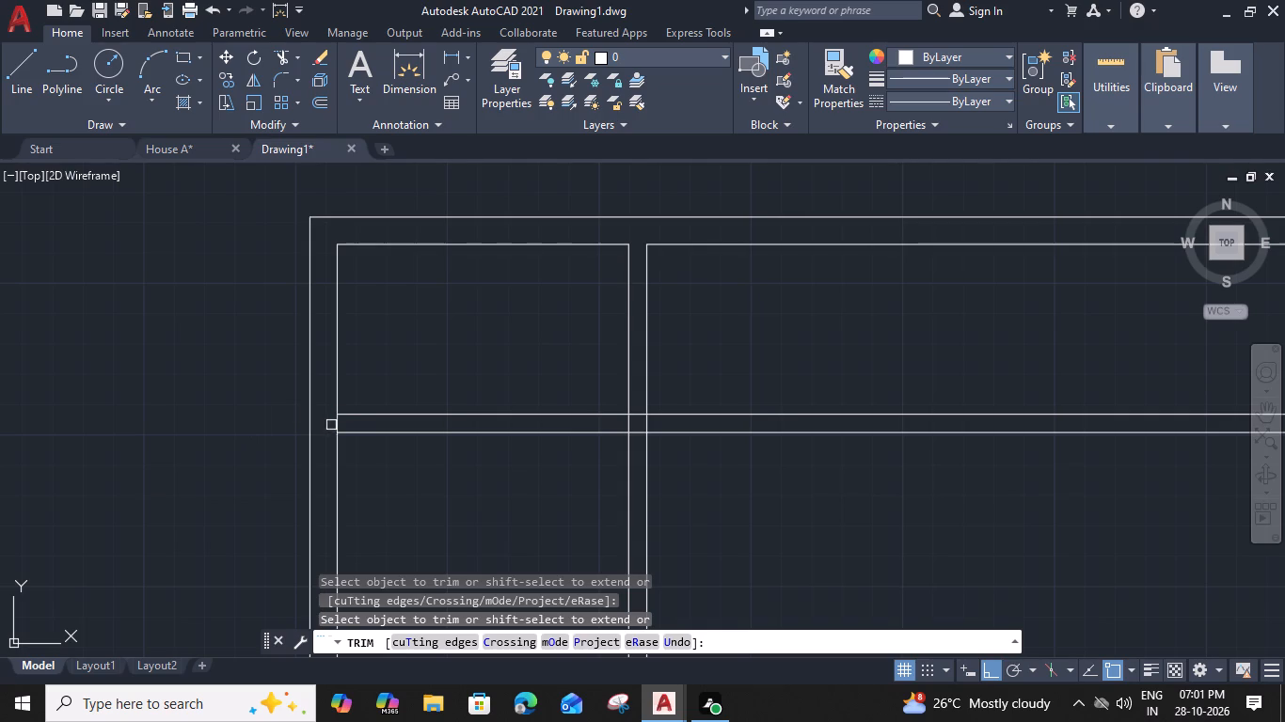
left_click(334, 424)
left_click(561, 476)
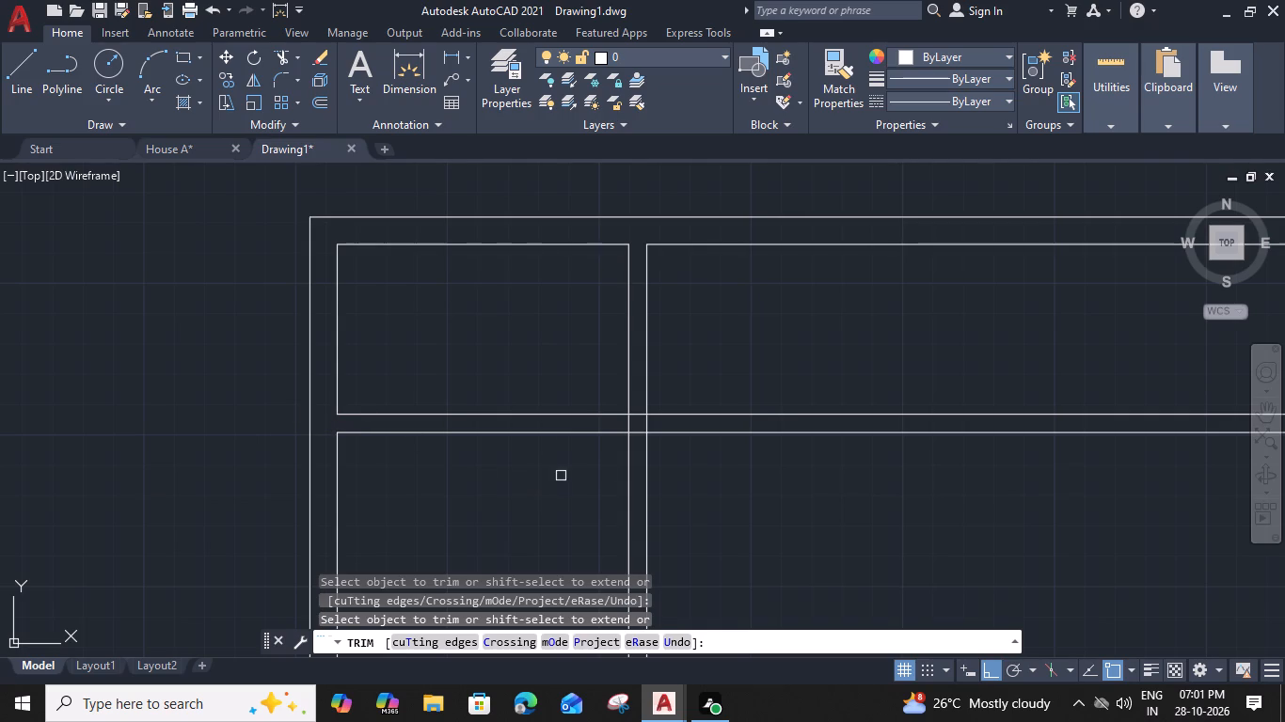
left_click(765, 463)
left_click(644, 423)
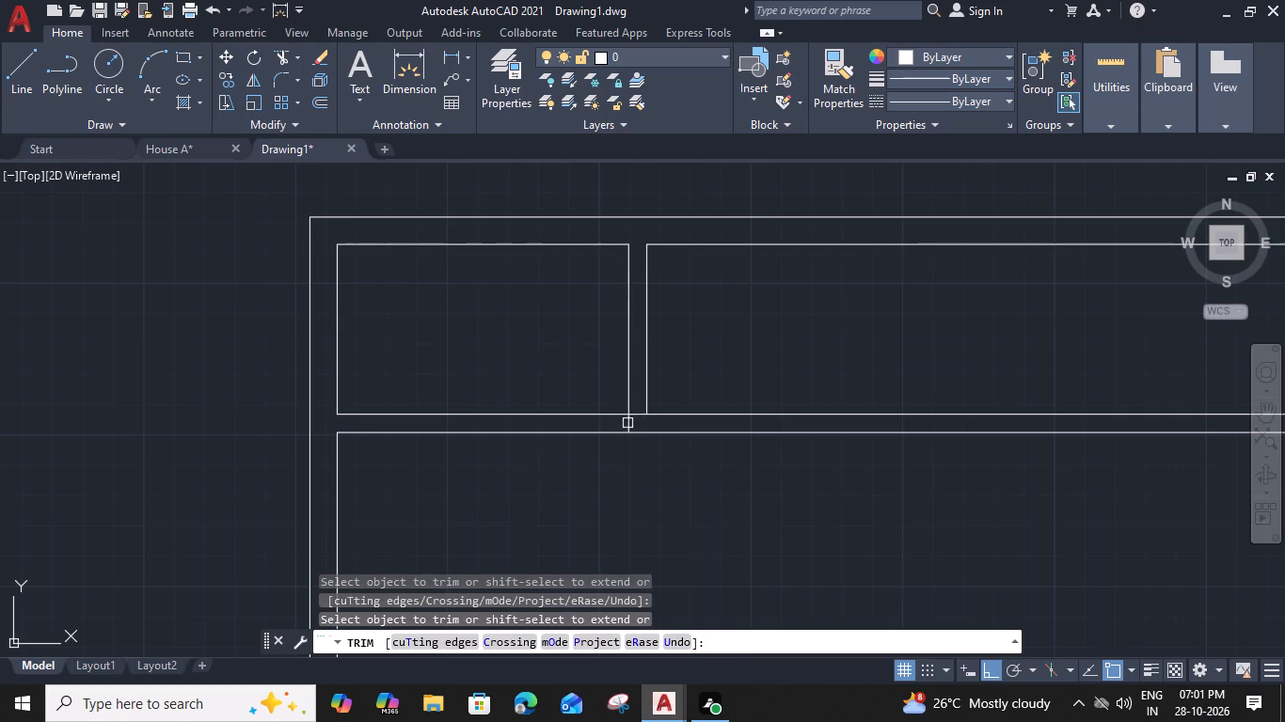
left_click(628, 423)
left_click(632, 417)
key("Escape")
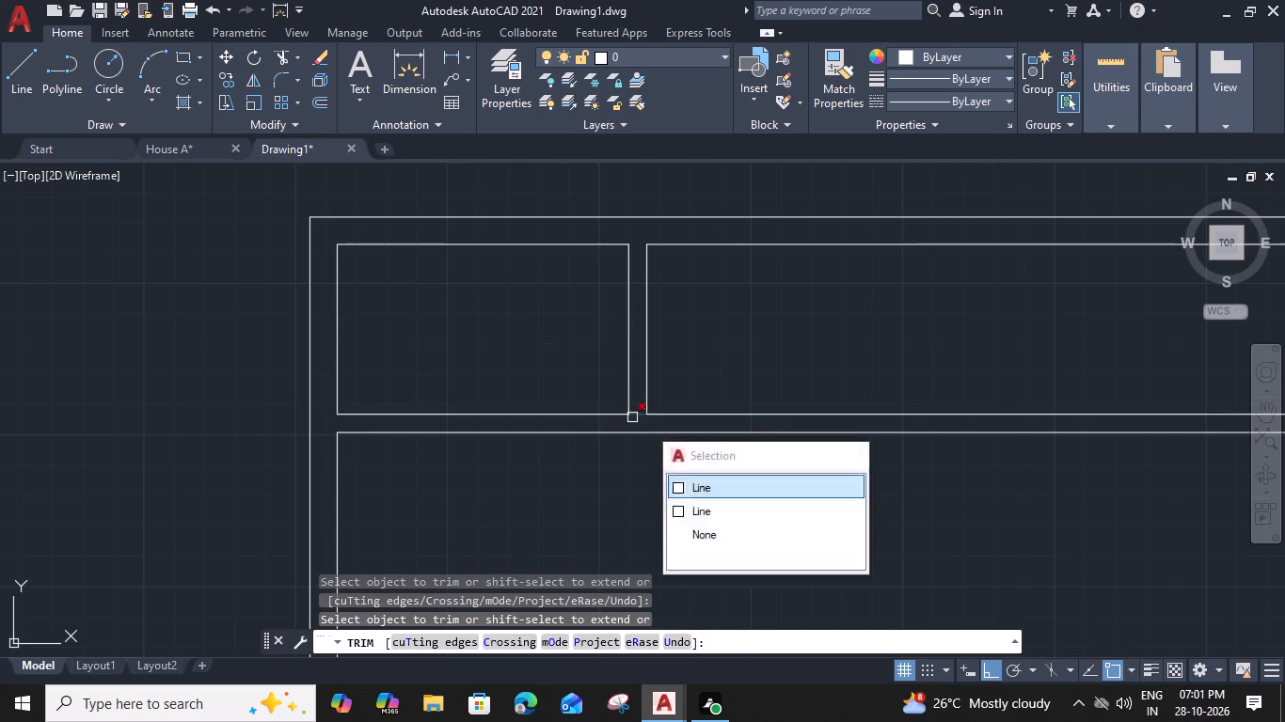
left_click(637, 416)
key("Escape")
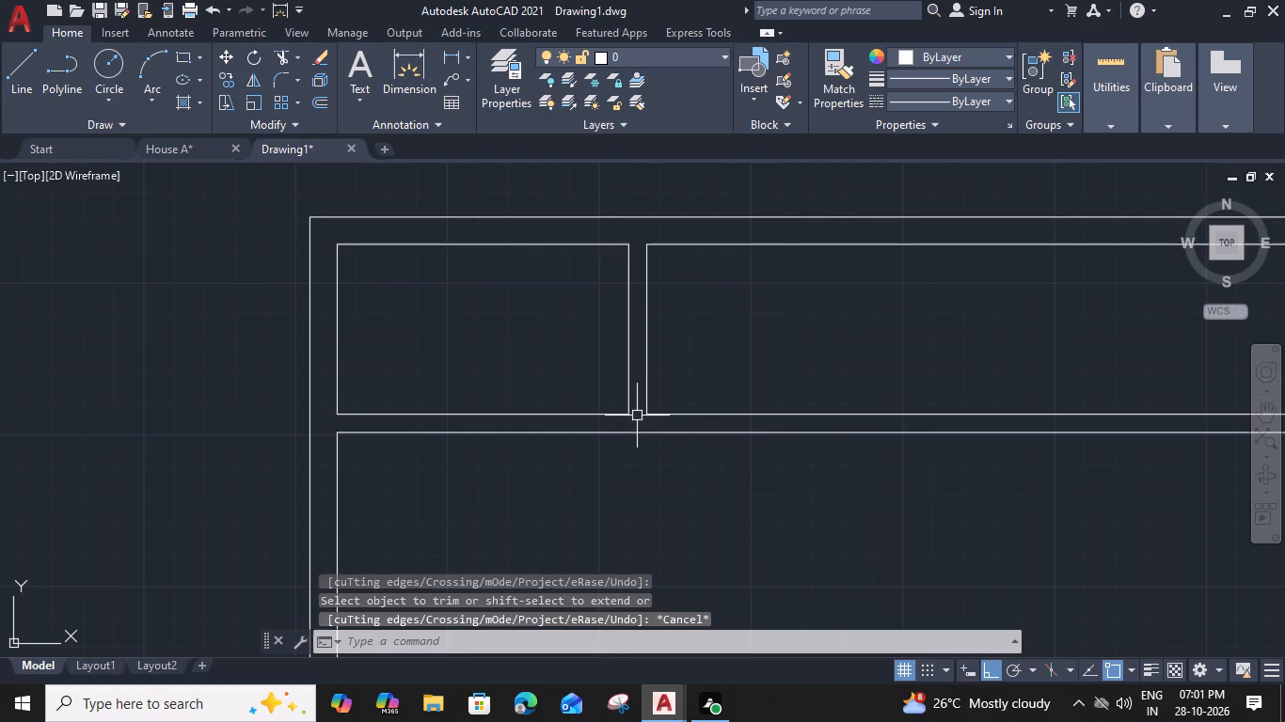
Offset the lower line of the horizontal partition 13'7.2" downward to mark the next room's depth.
middle_click_drag(748, 373, 677, 378)
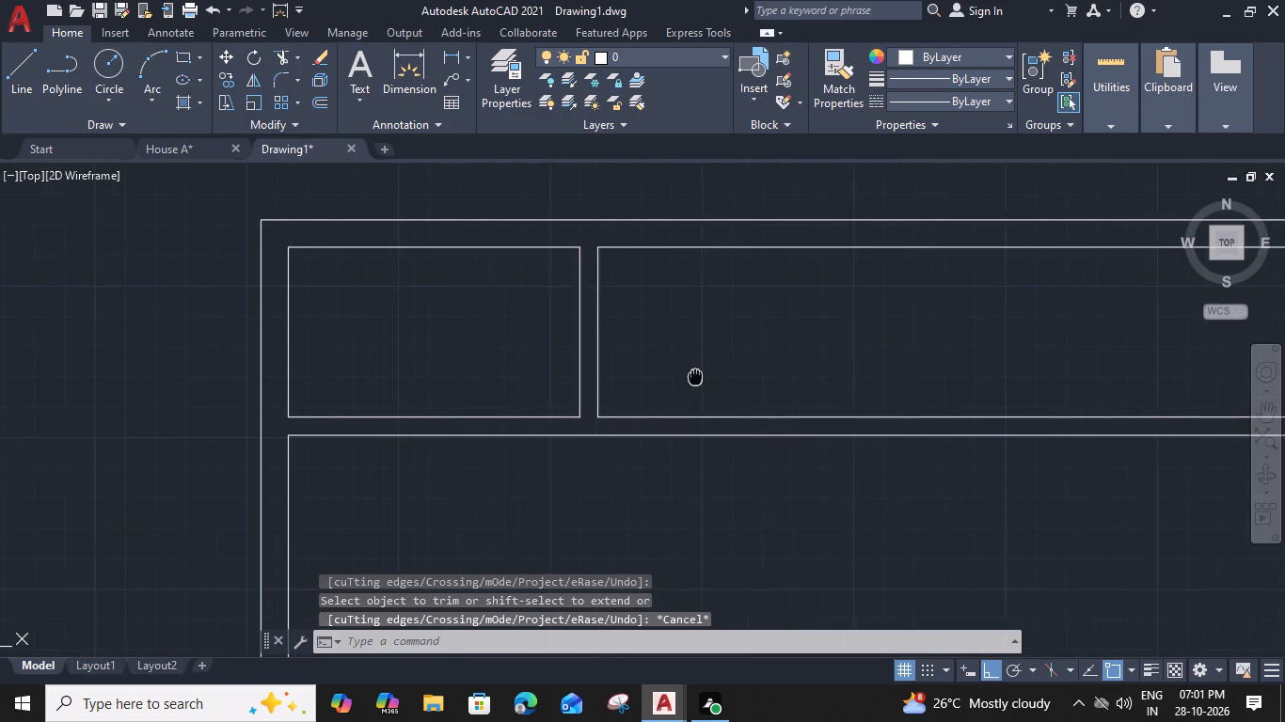
middle_click_drag(677, 378, 517, 392)
scroll(545, 382, "down", 1)
middle_click_drag(519, 382, 519, 383)
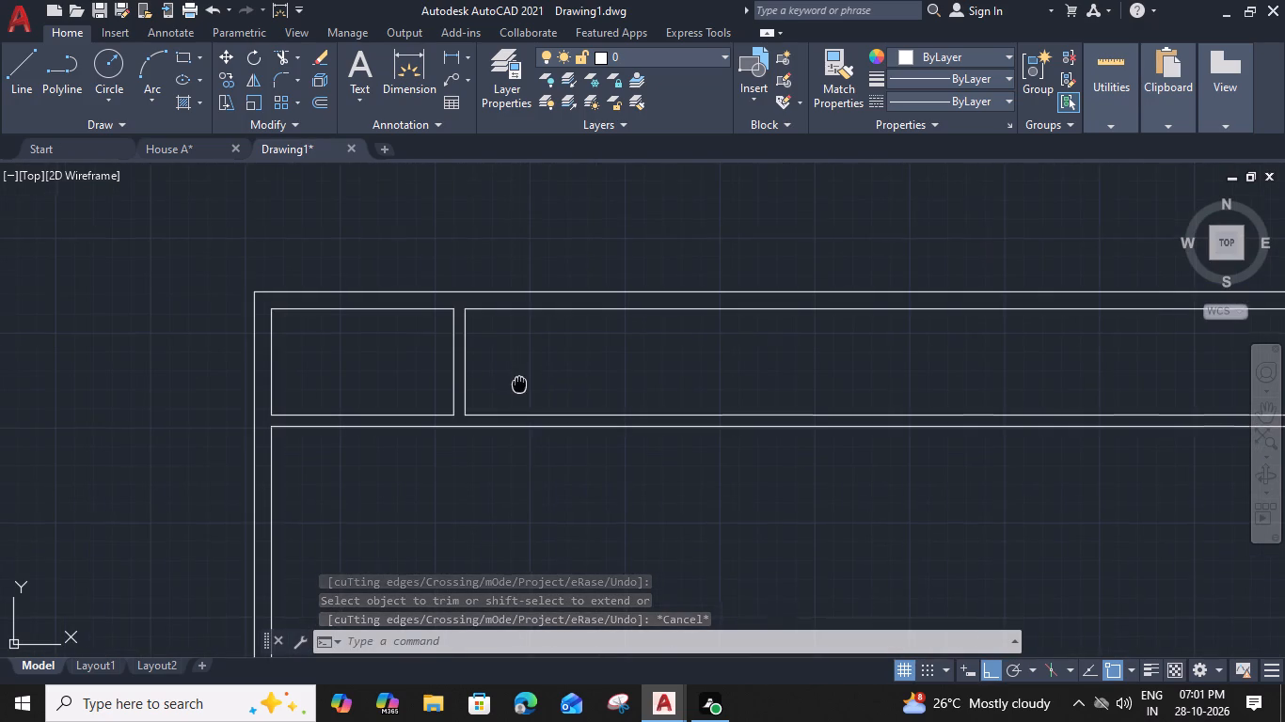
middle_click_drag(519, 383, 579, 373)
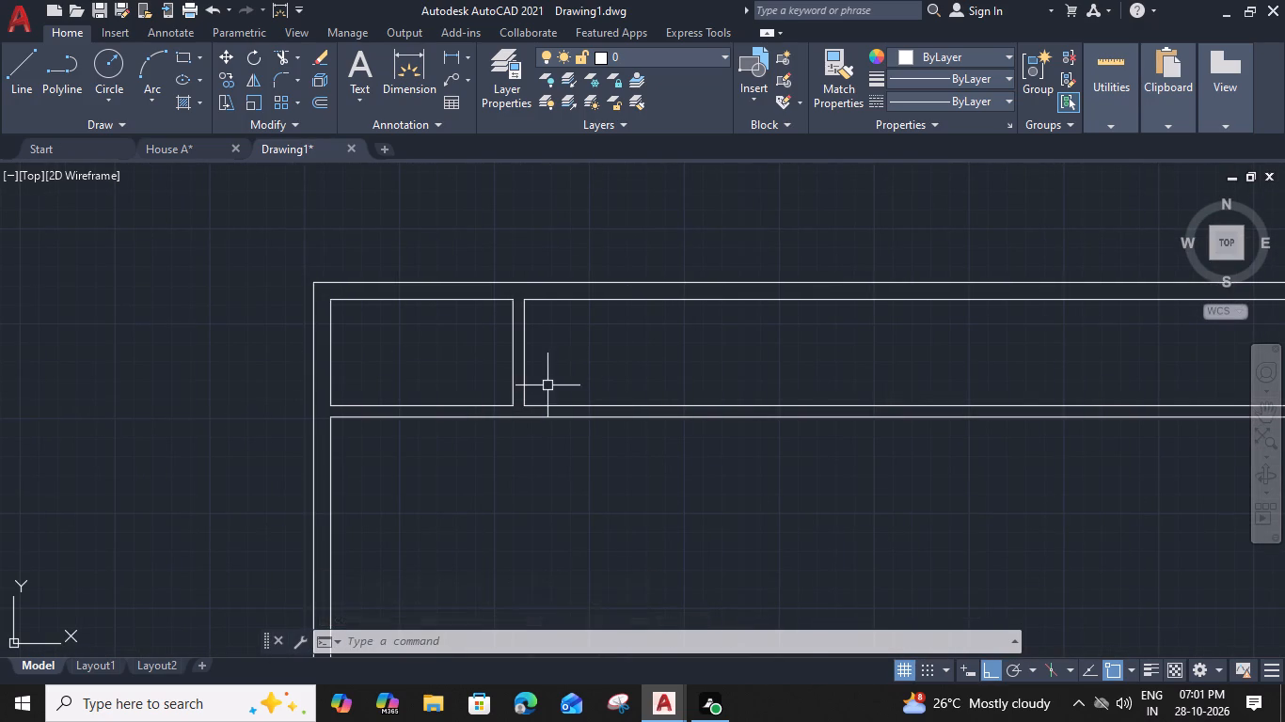
middle_click_drag(477, 441, 511, 378)
left_click(512, 355)
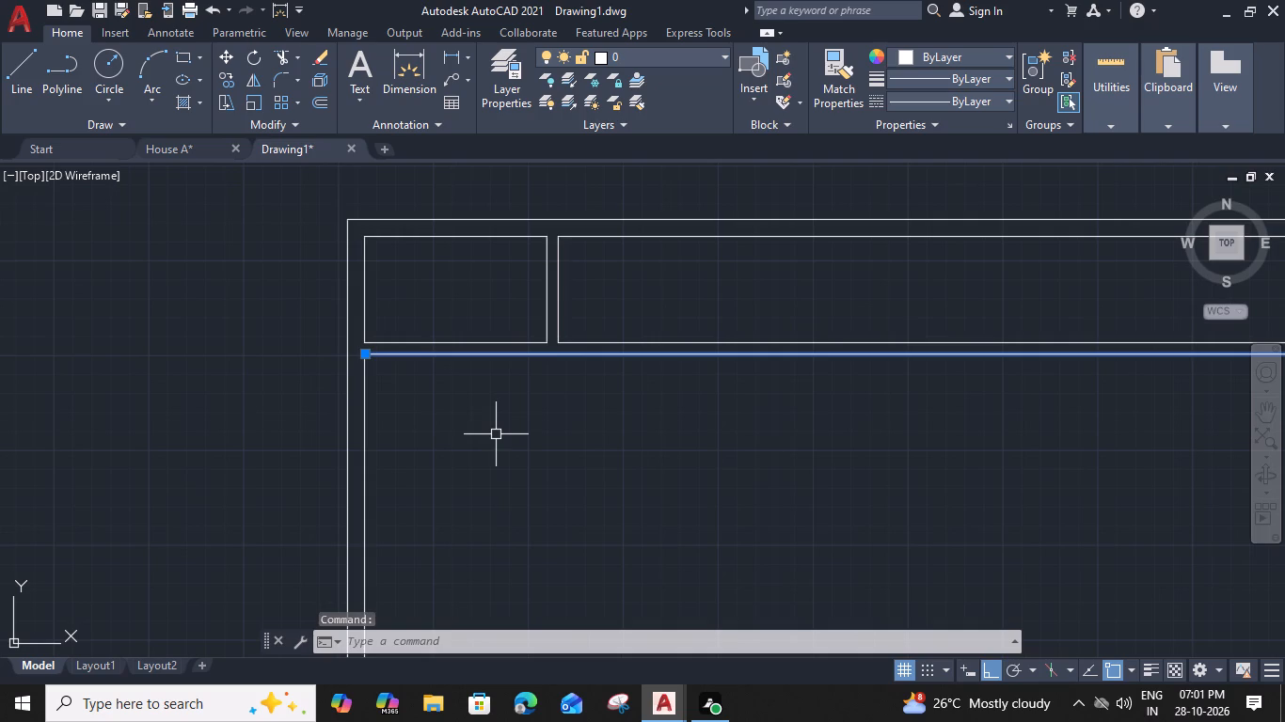
type("o")
key("space")
key("1")
key("3")
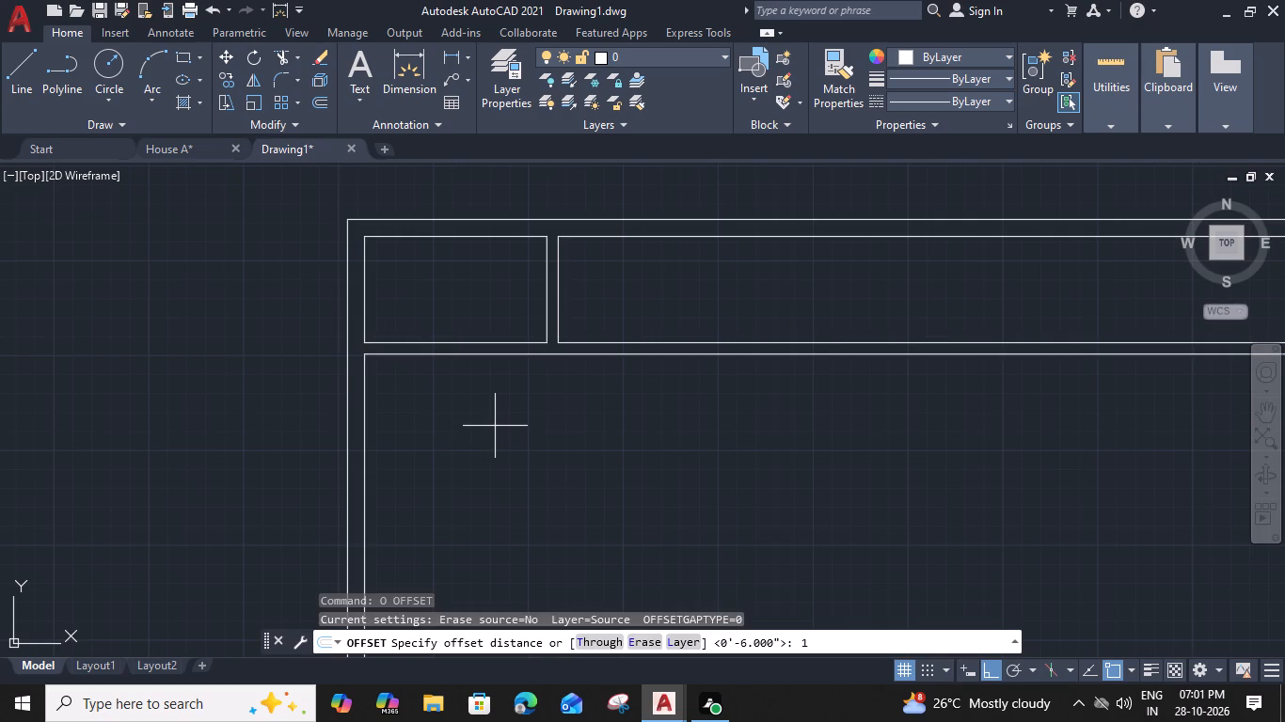
key("apostrophe")
middle_click_drag(493, 454, 501, 385)
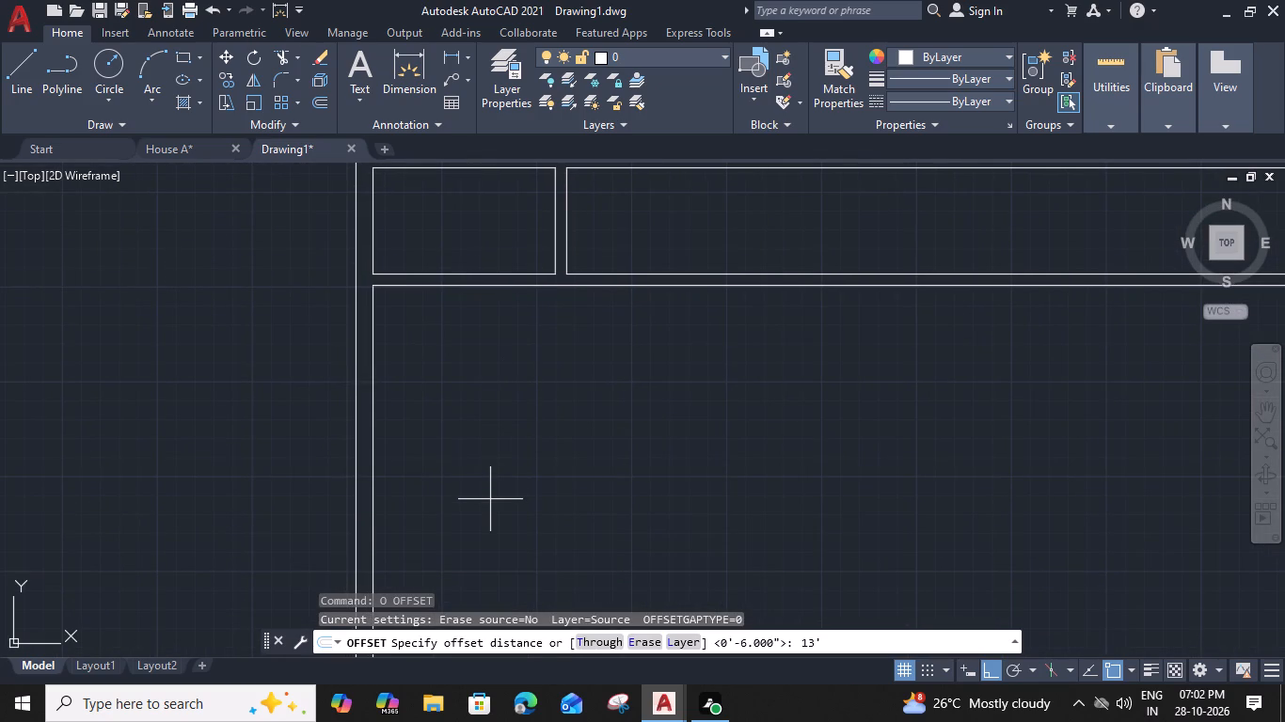
key("7")
key("period")
key("2")
key("shift+quotedbl")
key("Return")
left_click(643, 534)
middle_click_drag(639, 517, 614, 436)
left_click(611, 510)
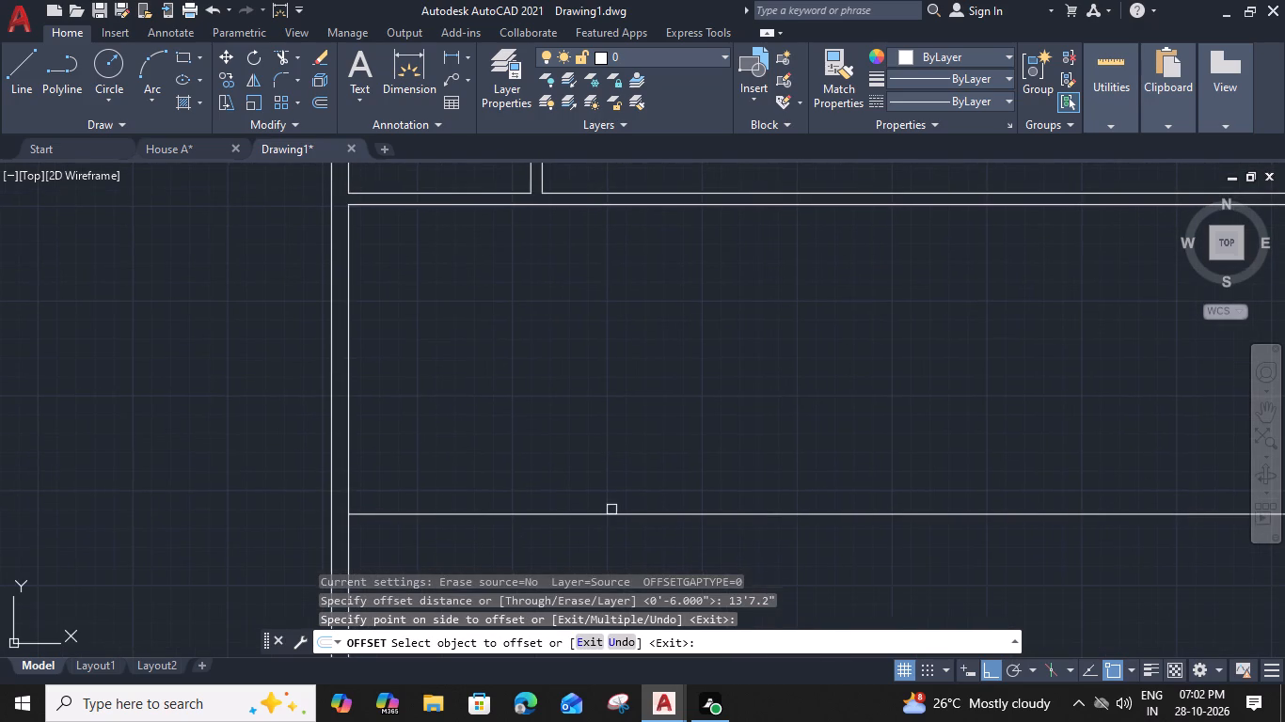
Offset the new lower horizontal line 6" downward to give that partition its thickness.
key("Escape")
left_click(611, 510)
key("o")
key("space")
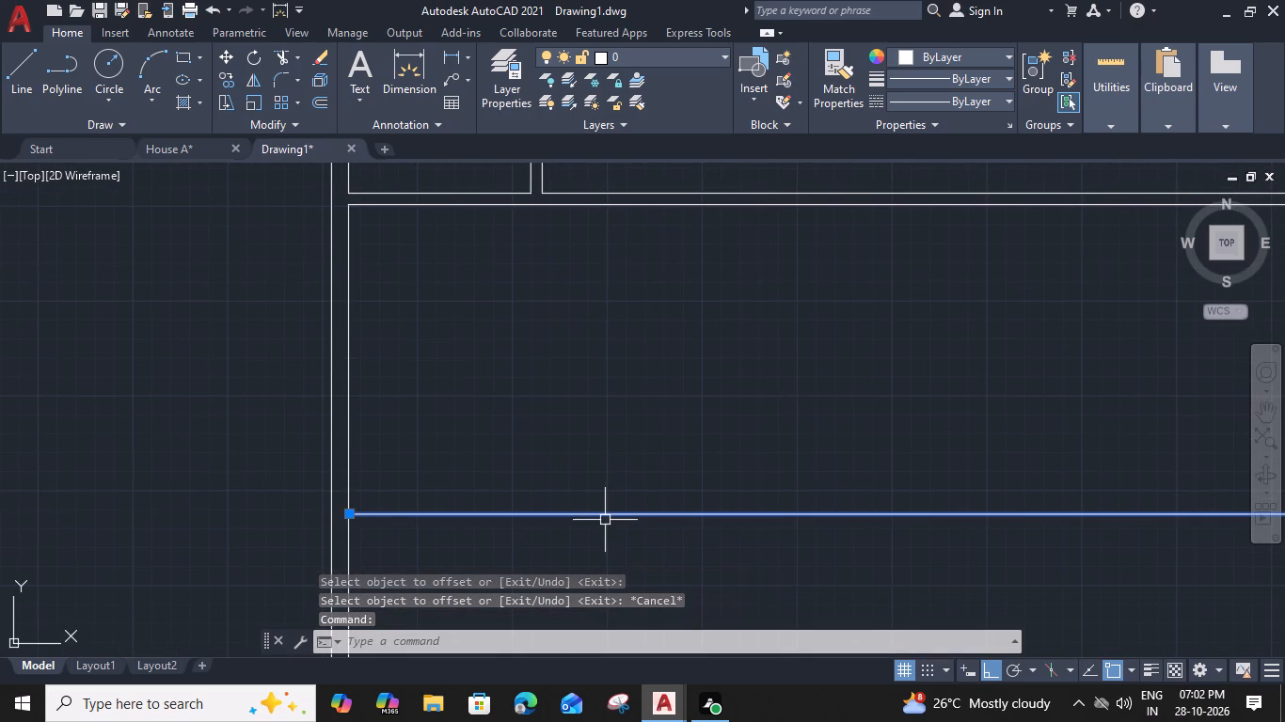
key("6")
key("shift+quotedbl")
key("Return")
left_click(595, 555)
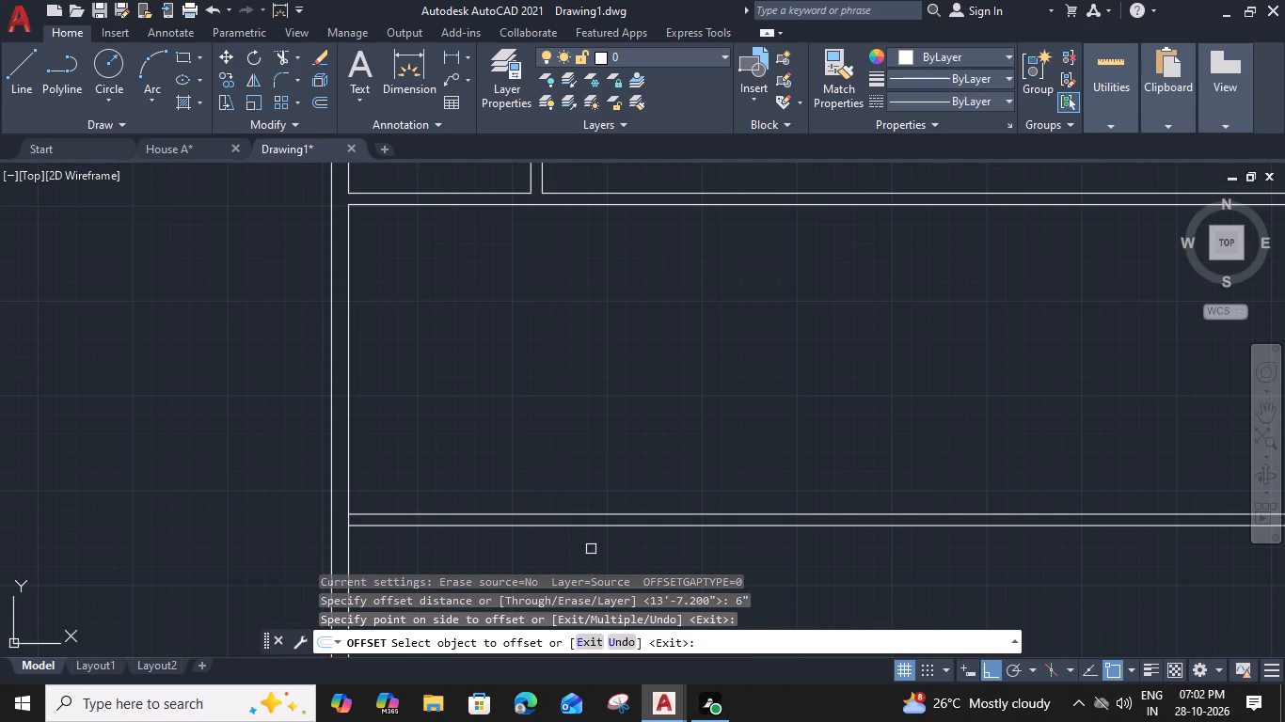
key("Escape")
Offset the inner line of the left outer wall 13' to the right to mark the room's width.
left_click(349, 373)
type("o")
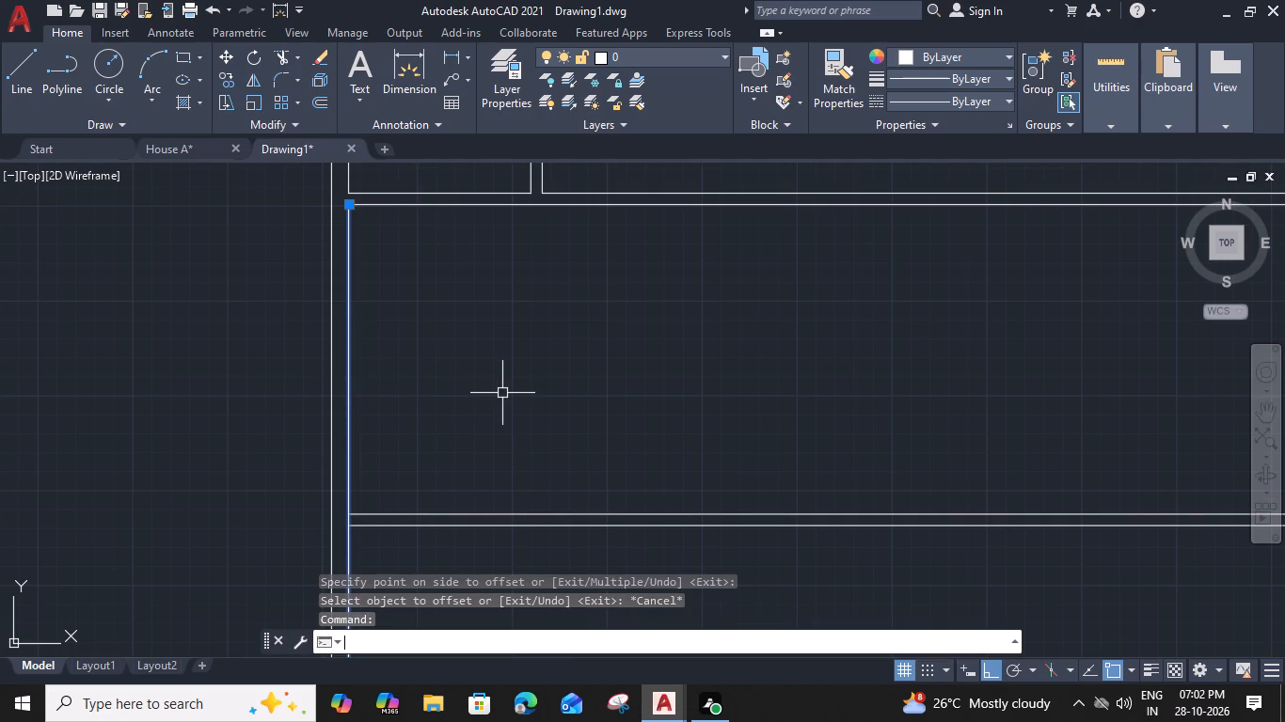
key("space")
key("1")
type("3'")
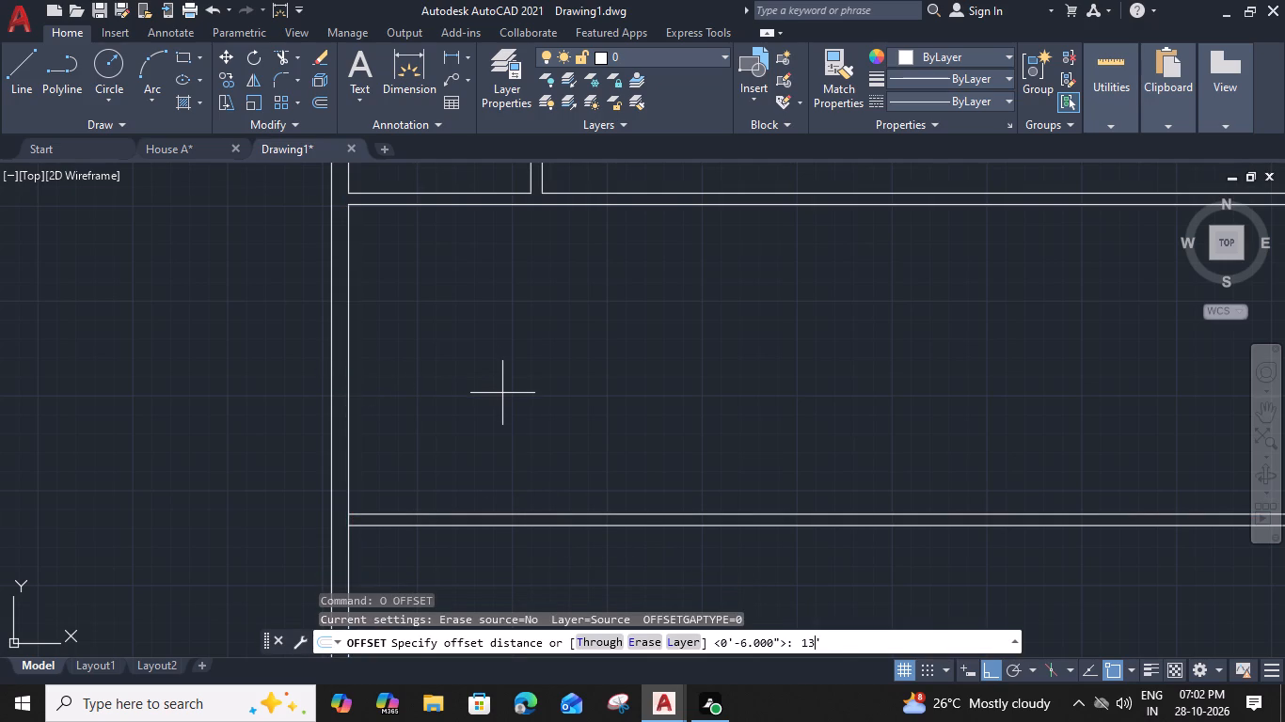
key("space")
left_click(675, 394)
key("Escape")
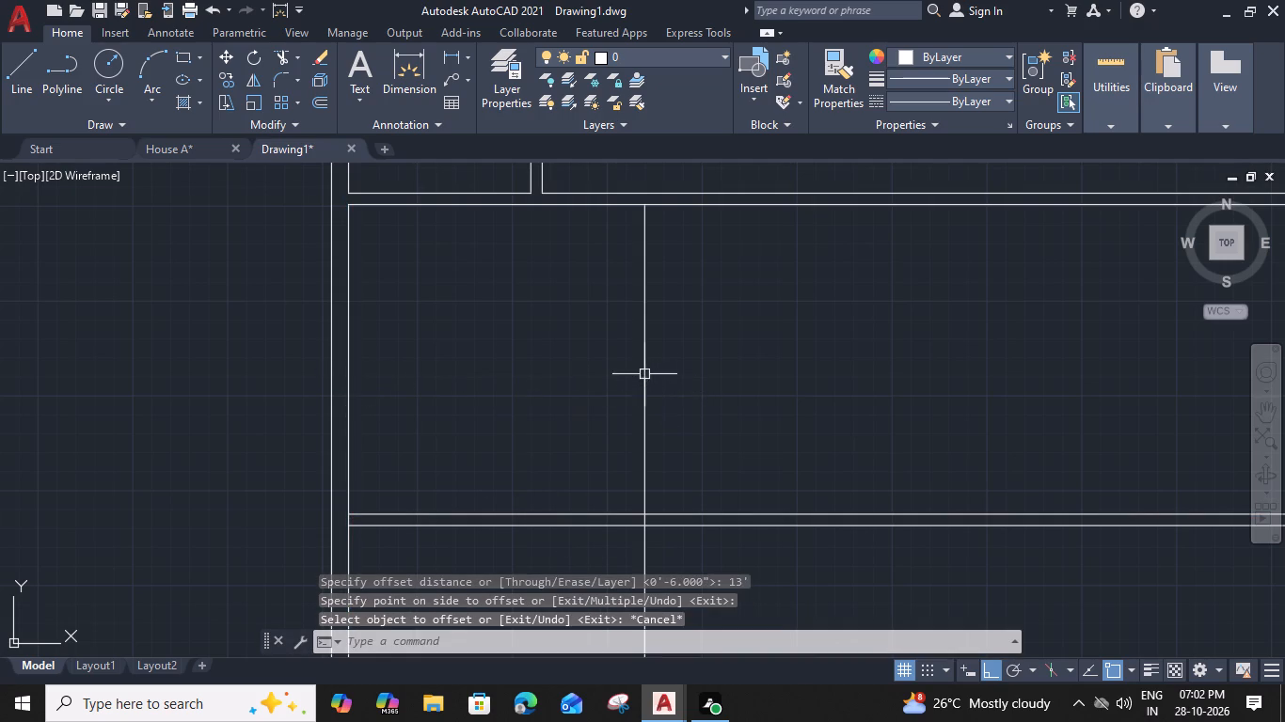
Offset the new vertical line 6" to the right to give the partition its thickness.
left_click(642, 371)
key("o")
key("space")
type("6\"")
key("Return")
left_click(733, 402)
key("Escape")
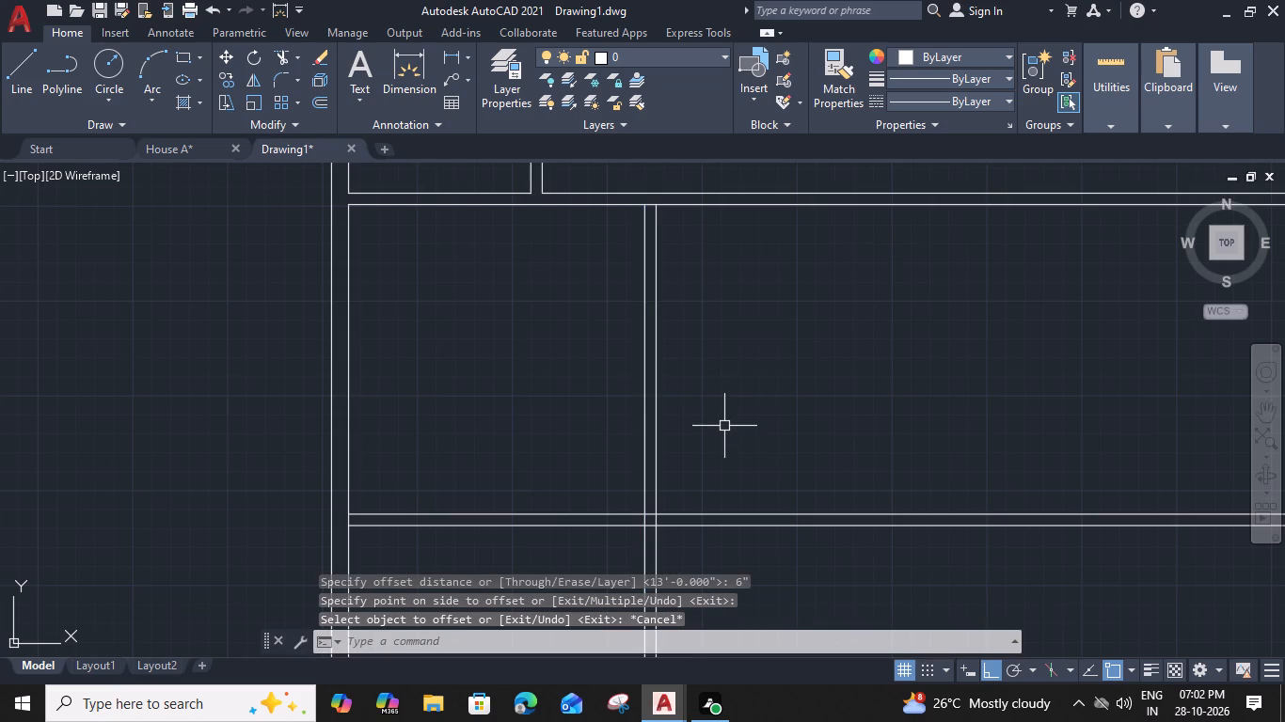
Trim the partition lines running past the 13' wide room's lower right corner and open its wall junctions.
key("t")
key("r")
key("space")
left_click(637, 565)
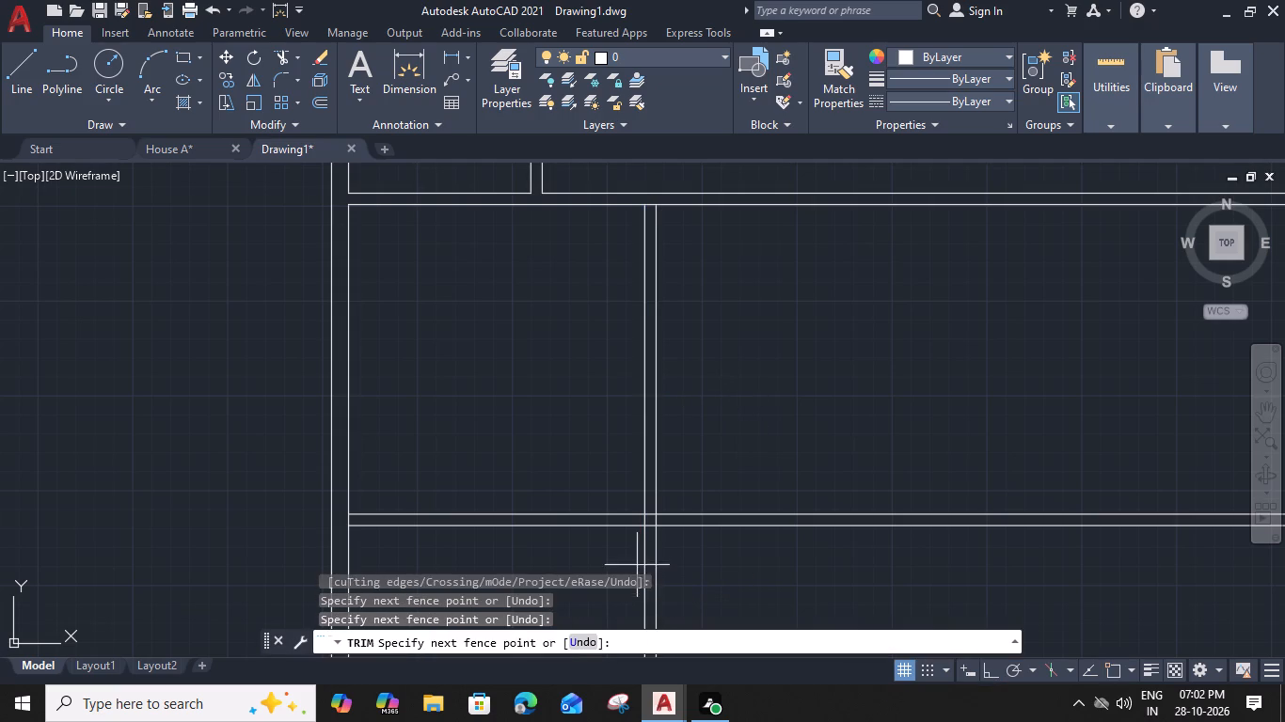
left_click(721, 484)
scroll(341, 526, "up", 1)
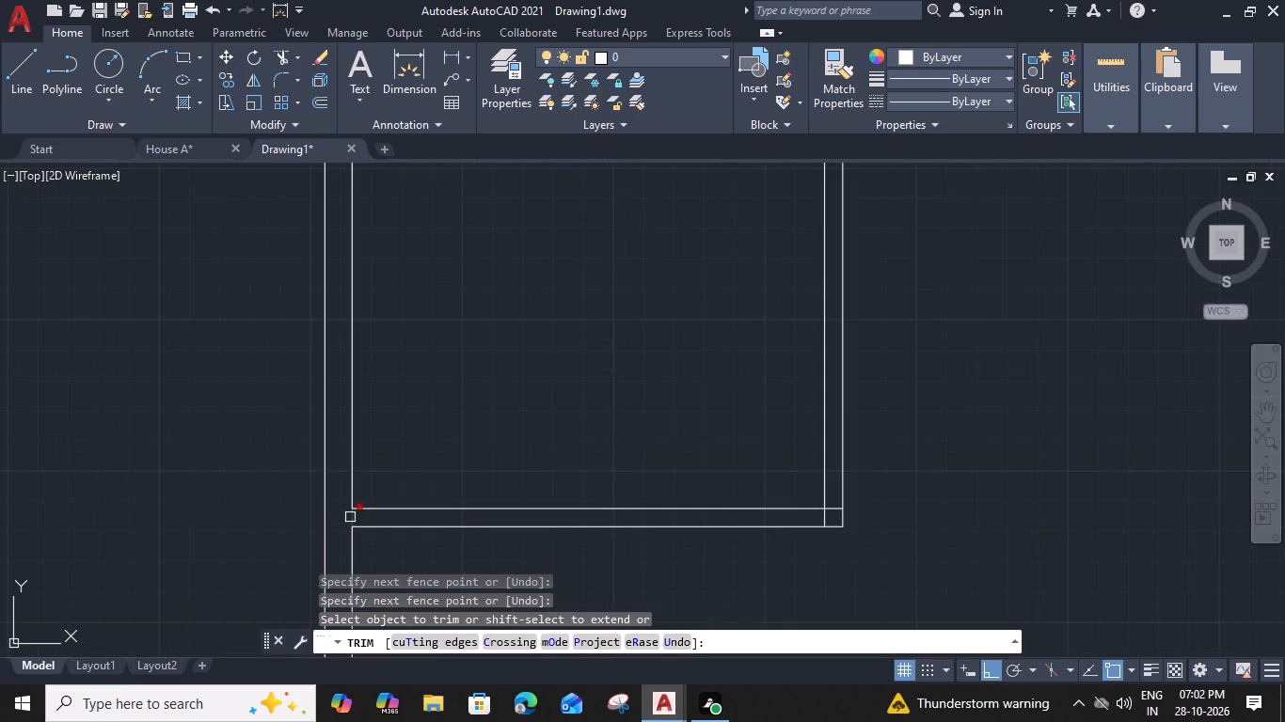
left_click(350, 517)
left_click(823, 517)
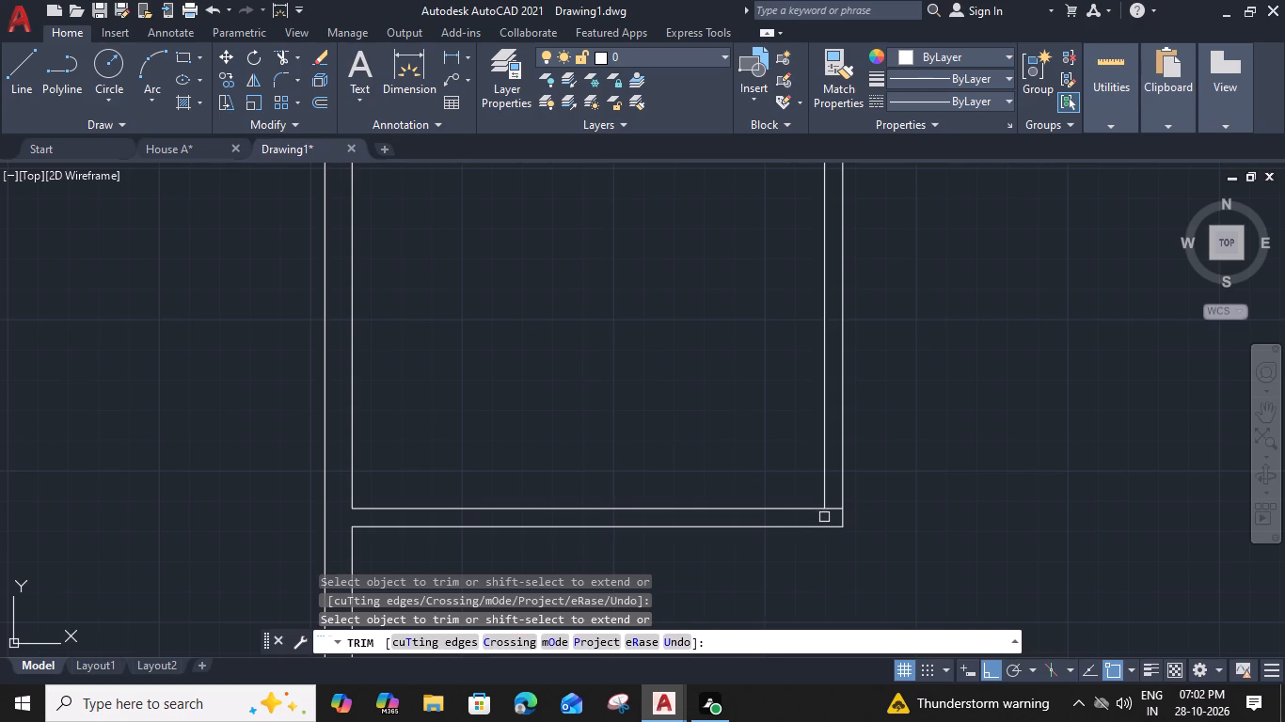
left_click(831, 510)
scroll(823, 498, "down", 1)
scroll(827, 199, "up", 1)
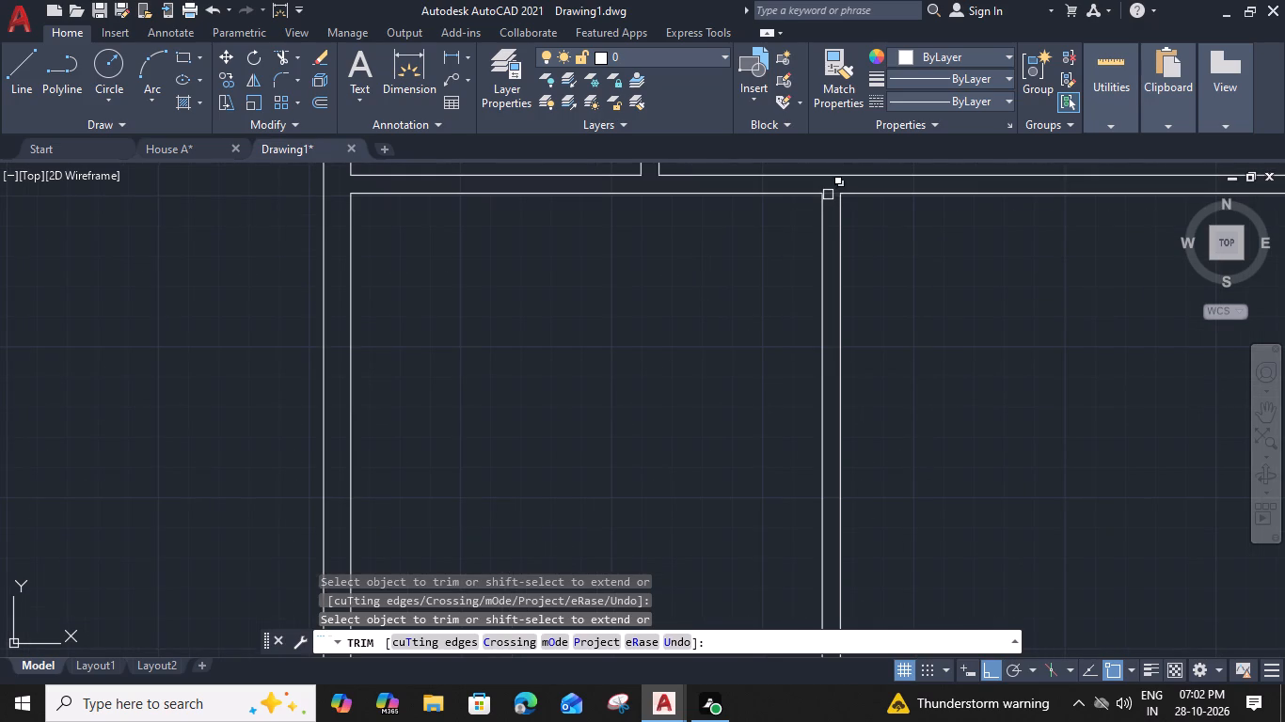
left_click(828, 195)
key("Escape")
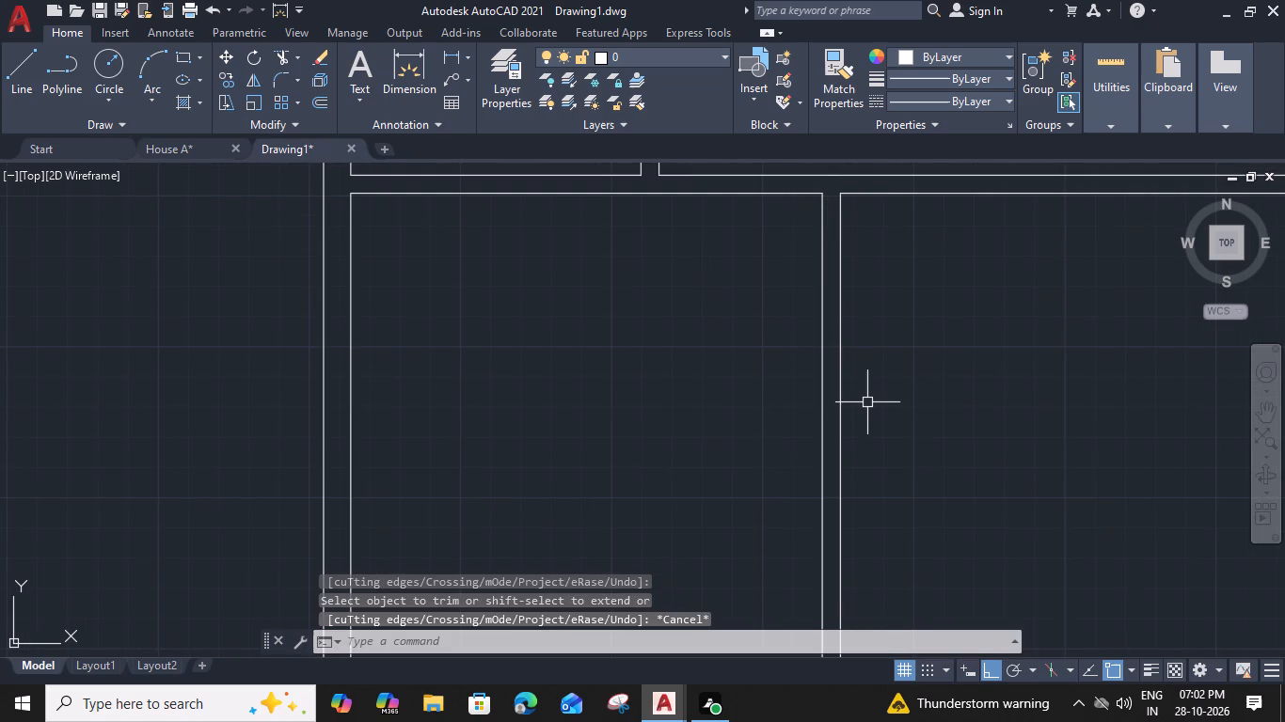
Offset the right line of the room's vertical partition 14'6" to the right to mark the adjacent room's width.
middle_click_drag(888, 402, 535, 426)
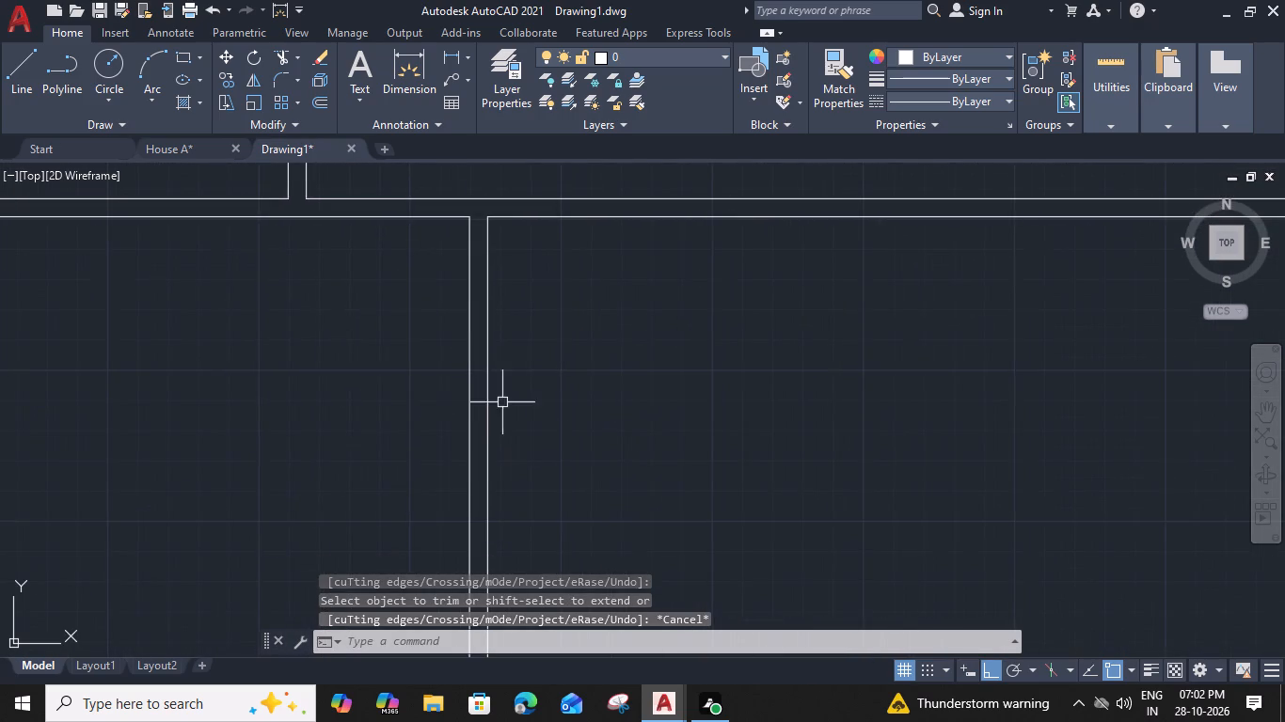
left_click(487, 378)
type("o")
key("space")
key("1")
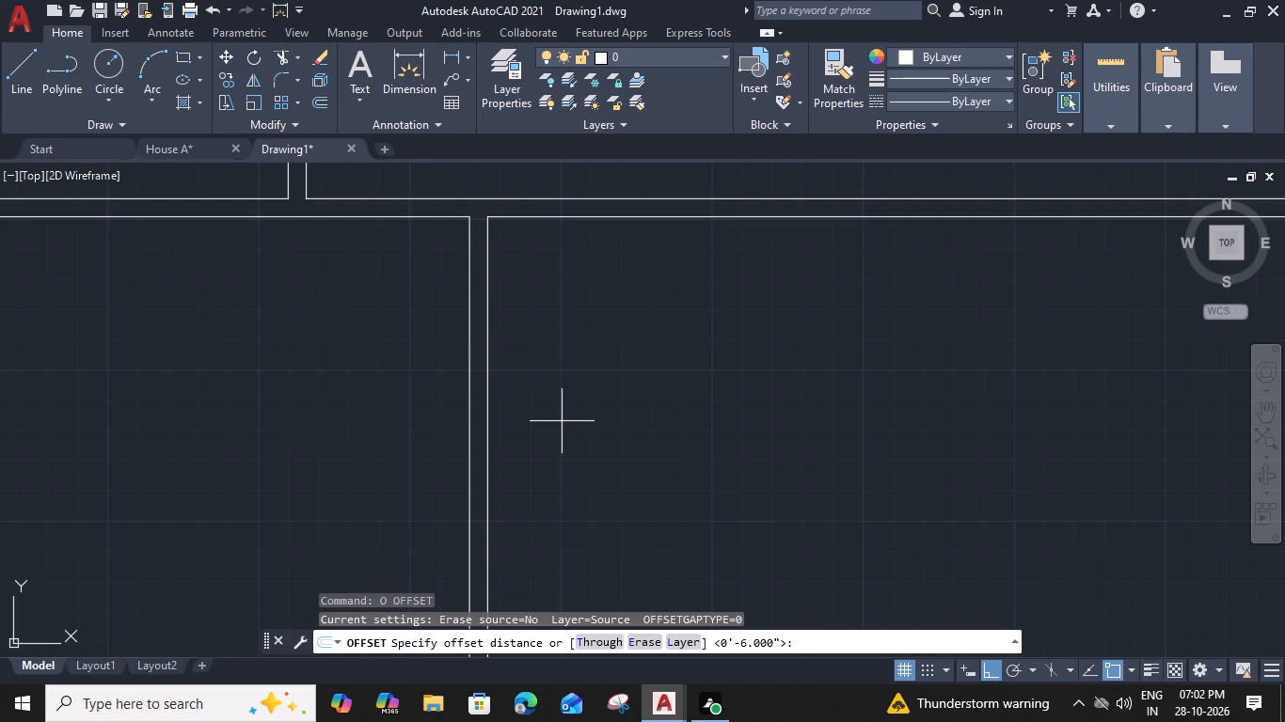
key("4")
type("'6\"")
key("Return")
left_click(727, 472)
scroll(730, 477, "down", 1)
middle_click_drag(728, 502, 462, 370)
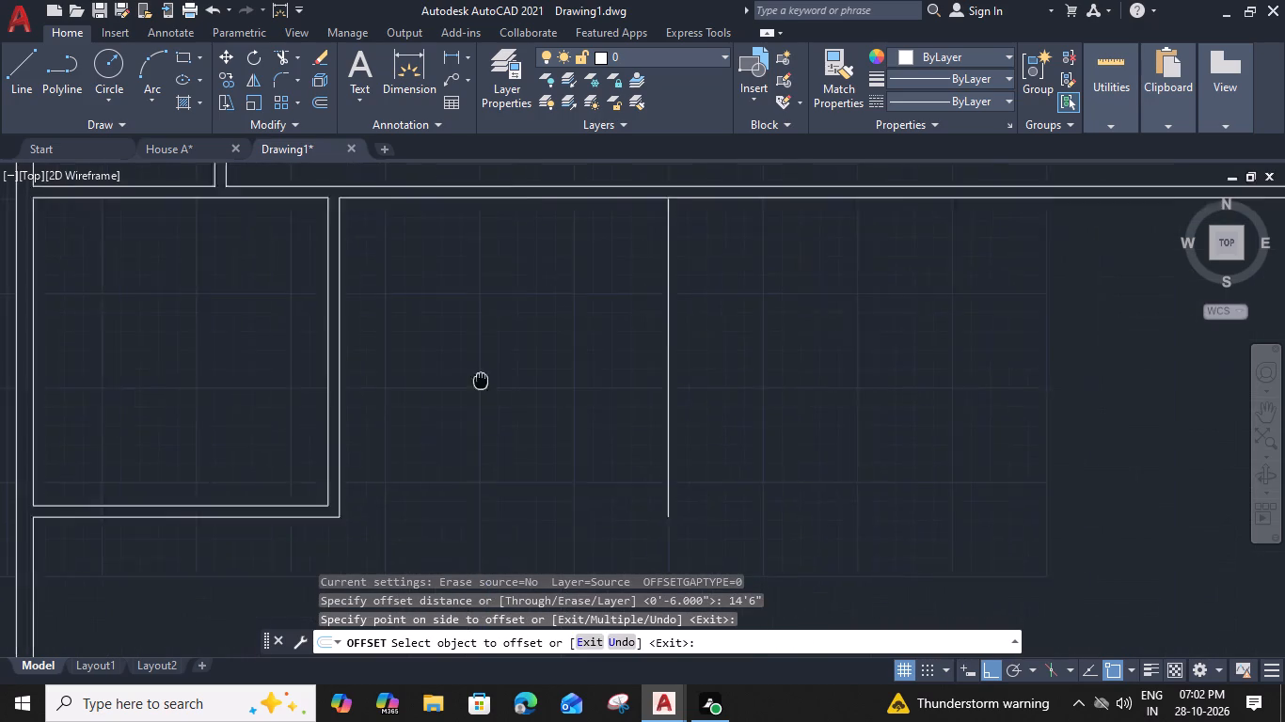
middle_click_drag(462, 370, 436, 358)
left_click(514, 403)
key("Escape")
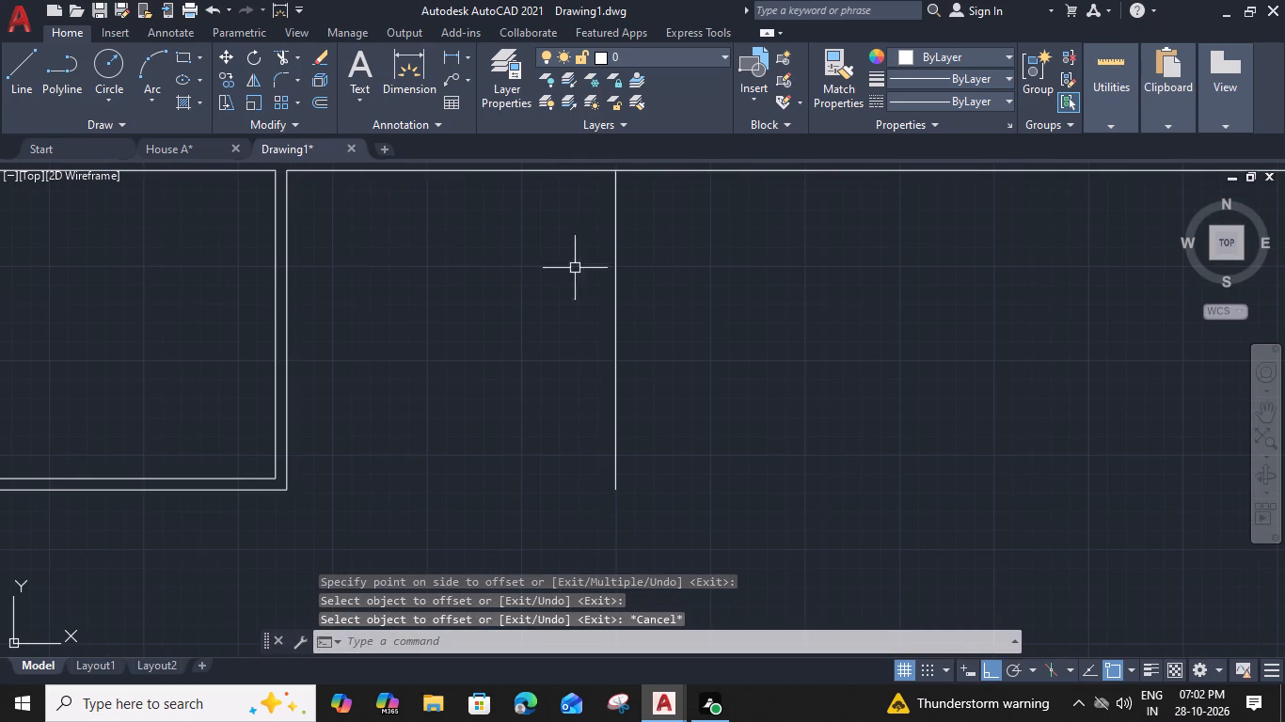
Offset the new vertical line 6" to the right to form the second vertical partition.
left_click(615, 325)
key("o")
key("space")
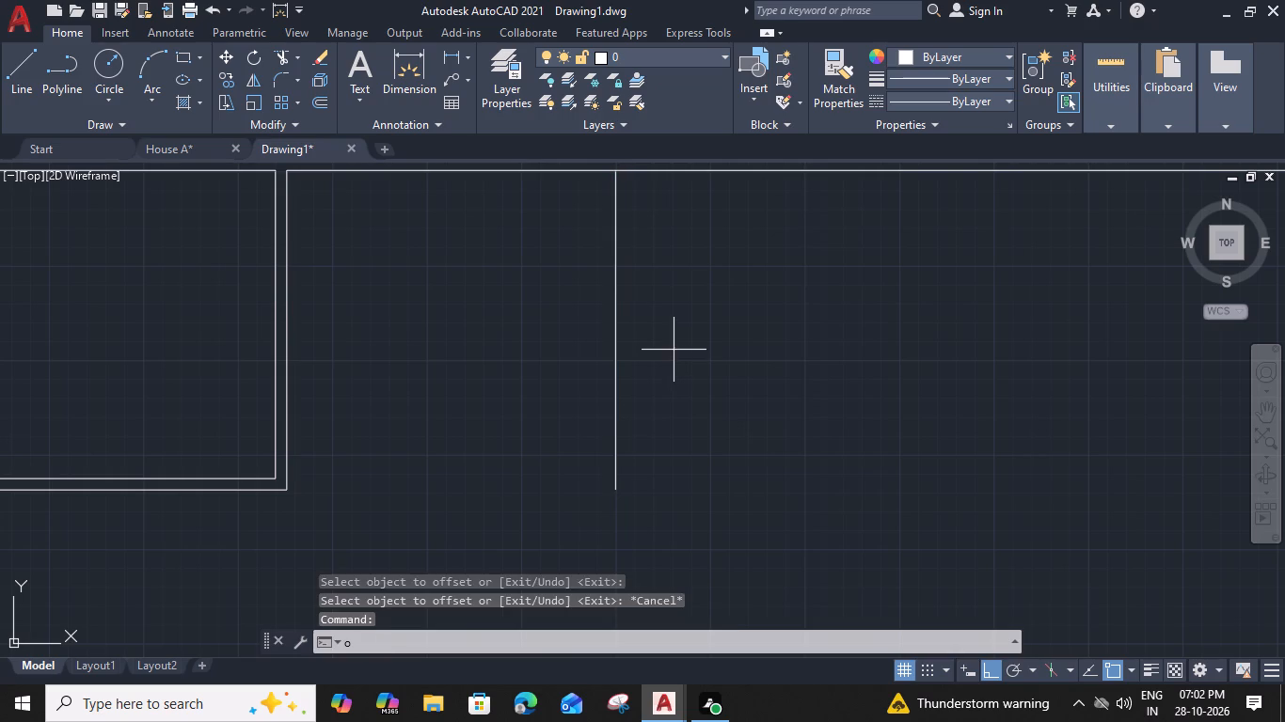
key("6")
key("shift+quotedbl")
key("Return")
left_click(734, 357)
key("Escape")
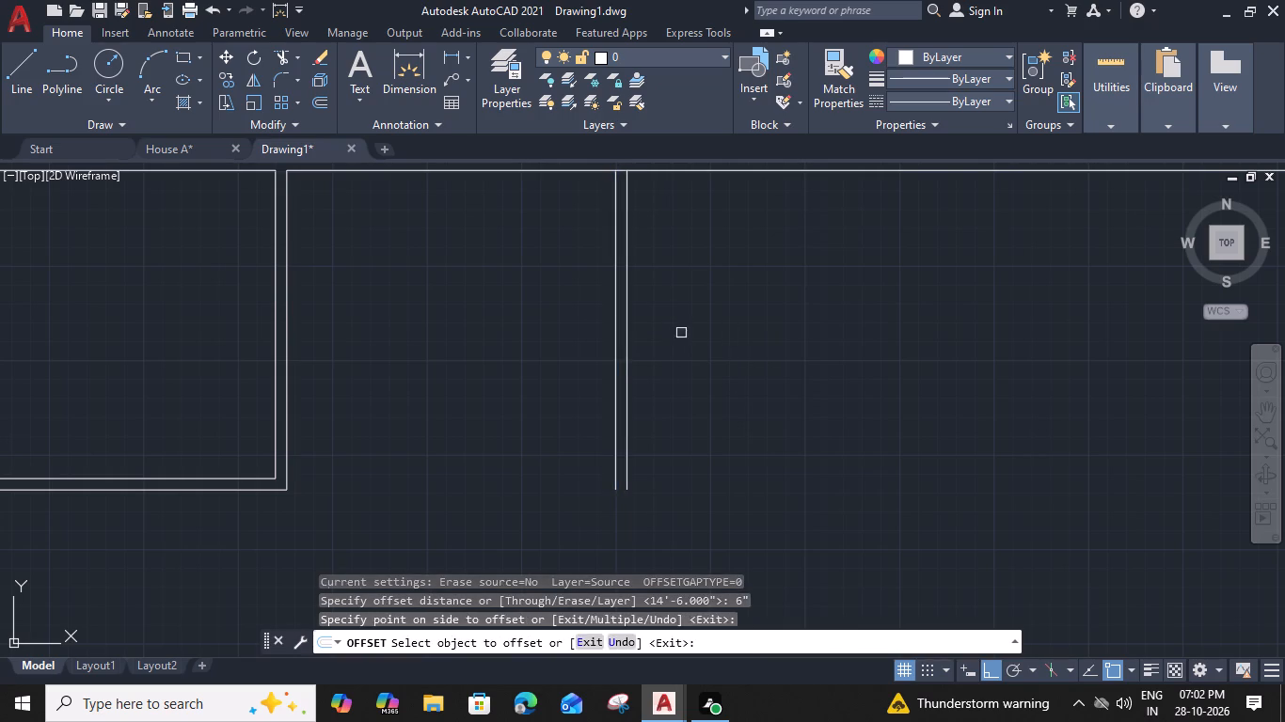
Trim the horizontal wall line between the second vertical partition's two lines to open the upper junction.
type("tr")
key("space")
middle_click_drag(484, 304, 523, 359)
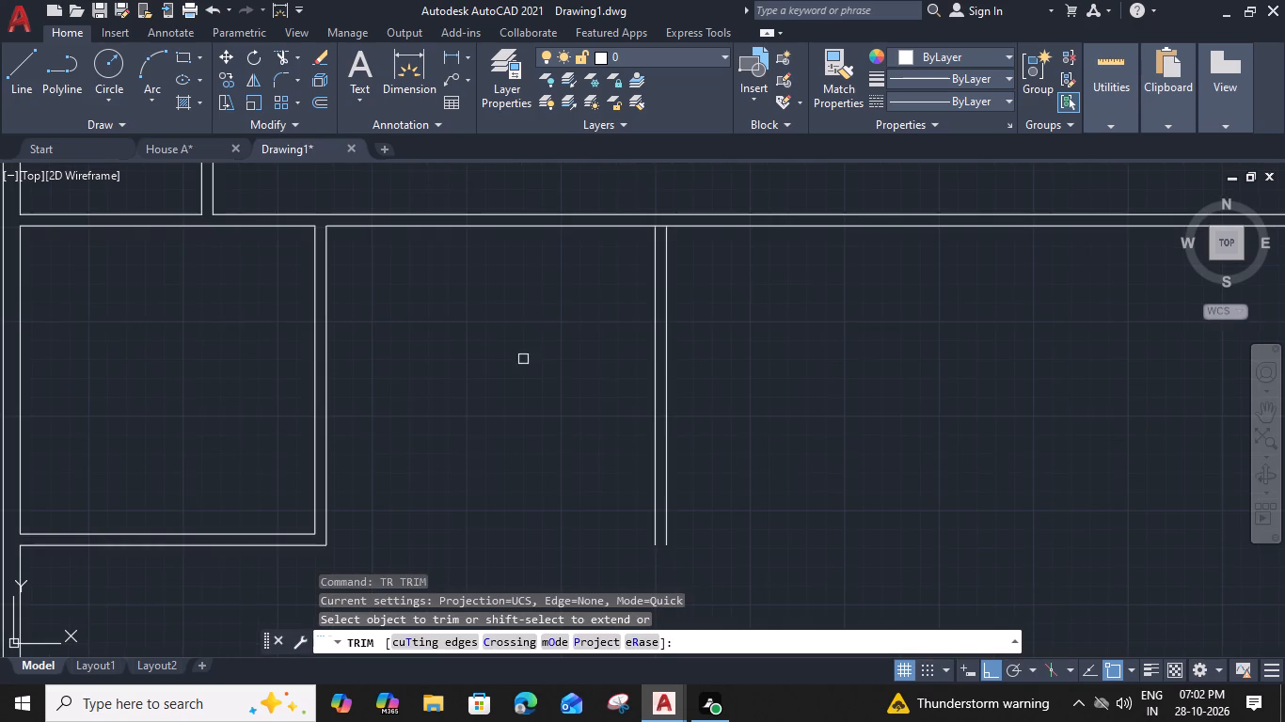
scroll(667, 201, "up", 1)
left_click(658, 238)
key("Escape")
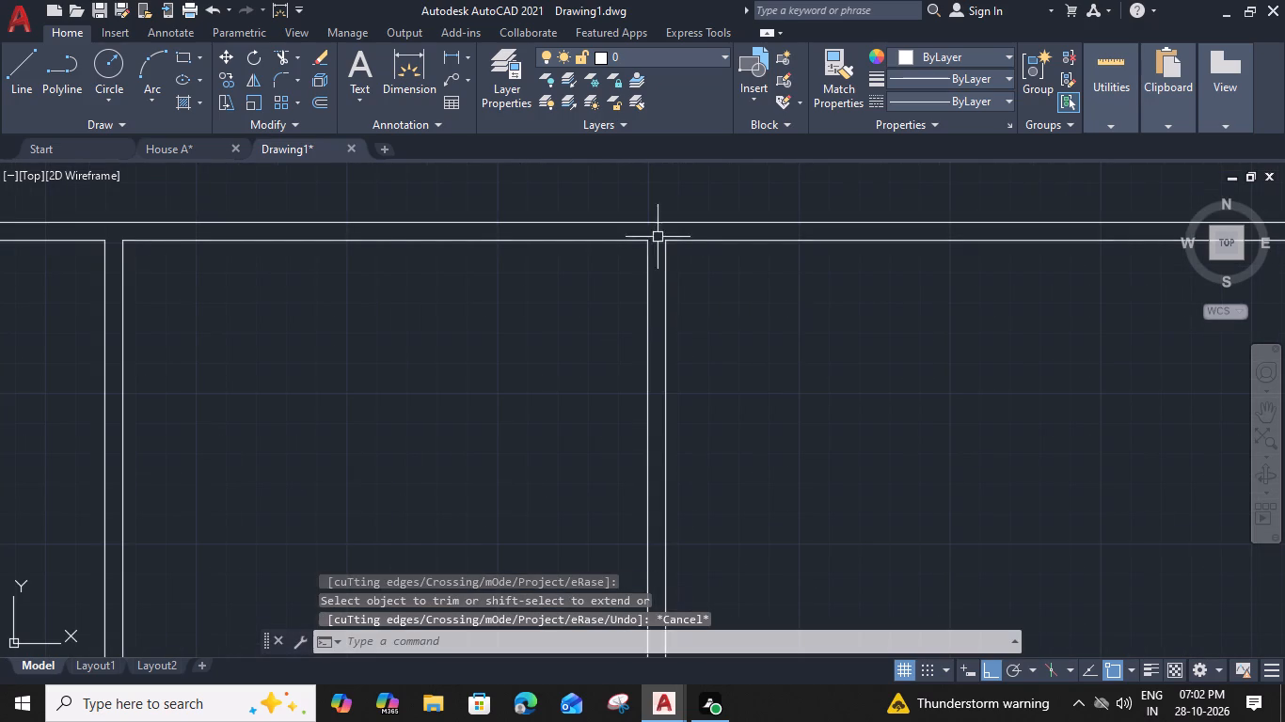
Offset the top line of the 14'6" wide room 6'7" downward.
left_click(478, 243)
scroll(469, 351, "down", 1)
middle_click_drag(469, 351, 537, 312)
type("o")
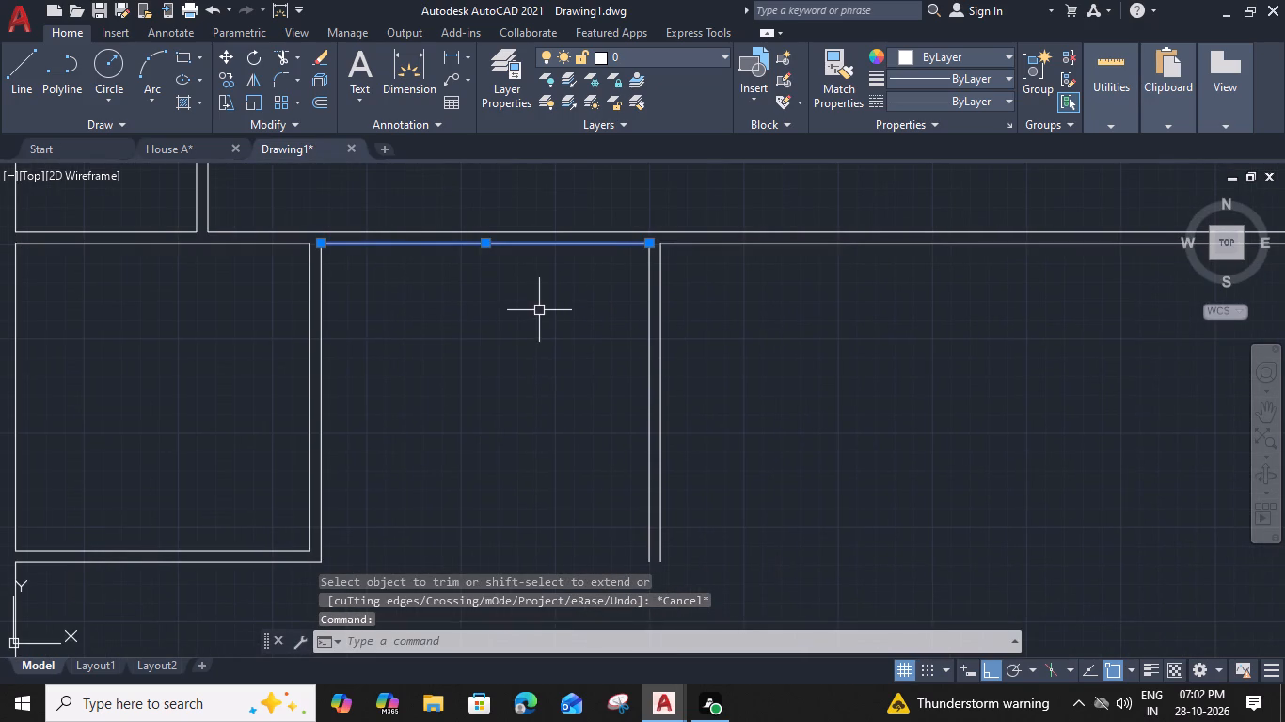
key("space")
type("6'7\"")
key("Return")
left_click(517, 434)
key("Escape")
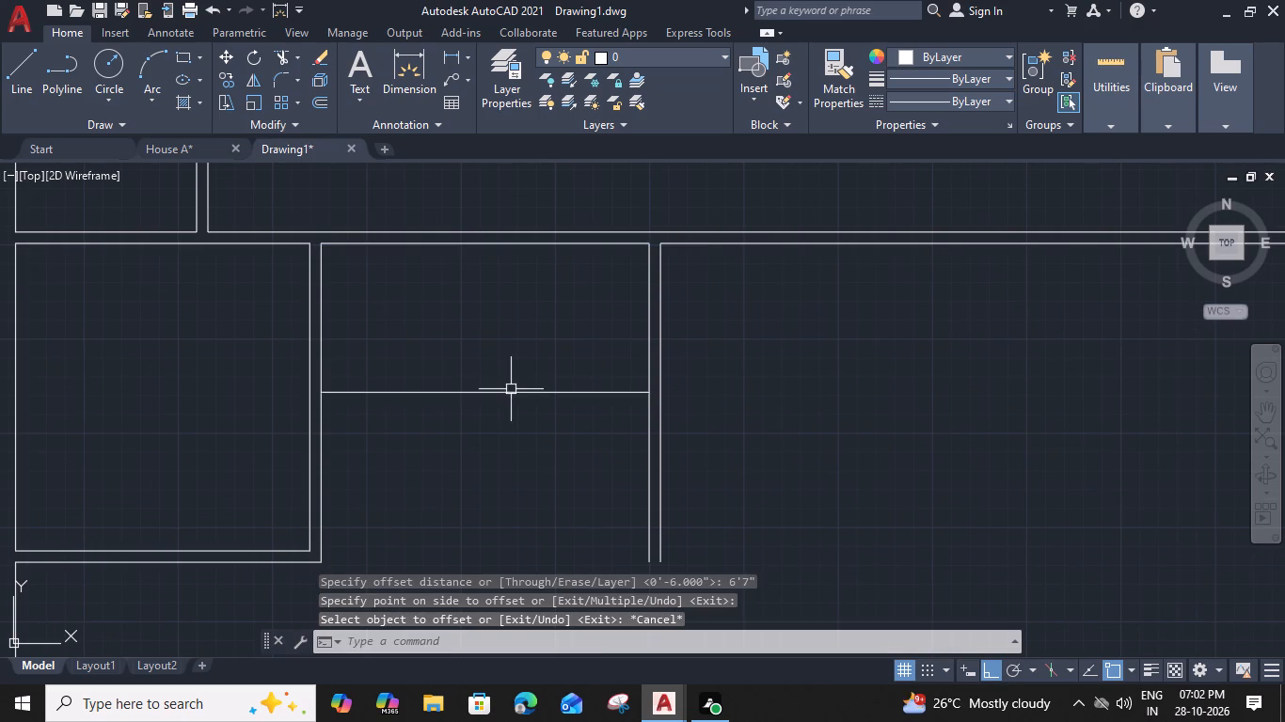
Offset the new horizontal line in the middle room 6" downward to give the partition its thickness.
left_click(511, 386)
left_click(480, 442)
key("o")
key("space")
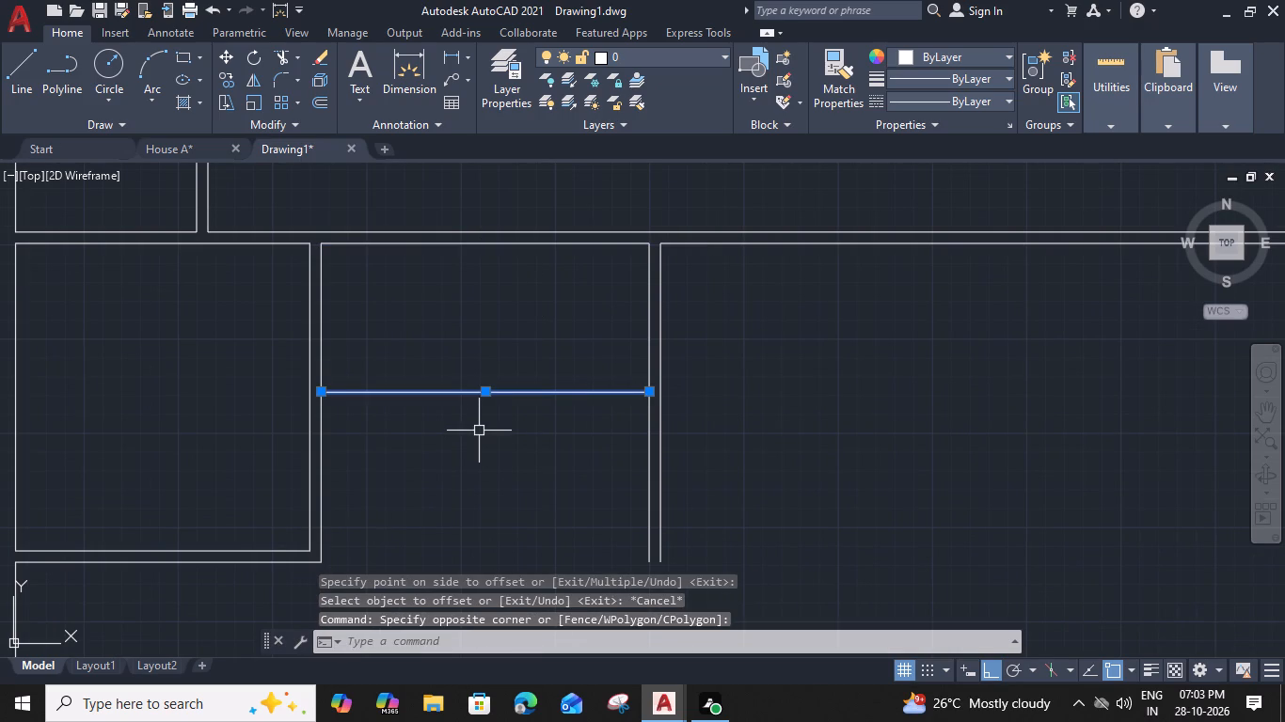
type("6\"")
key("Return")
left_click(479, 456)
key("Escape")
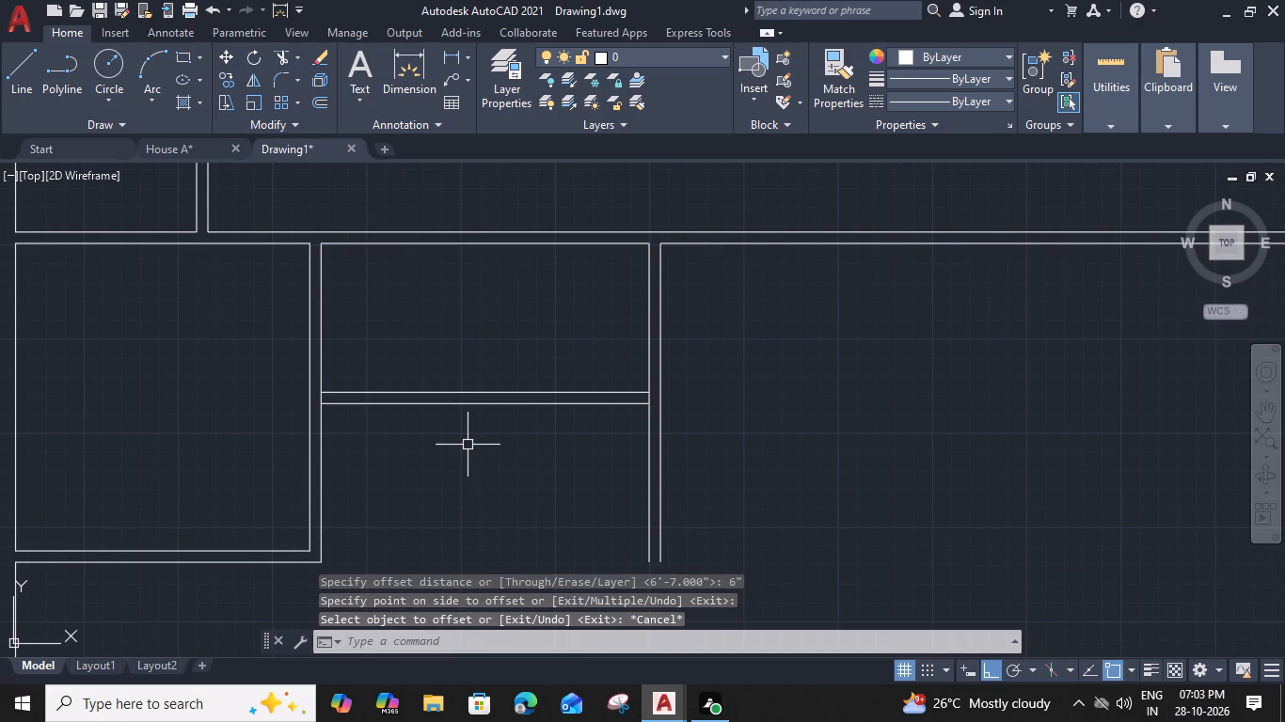
Trim the vertical wall lines at both ends of the middle room's horizontal partition to open the junctions.
key("t")
key("r")
key("space")
scroll(332, 384, "up", 1)
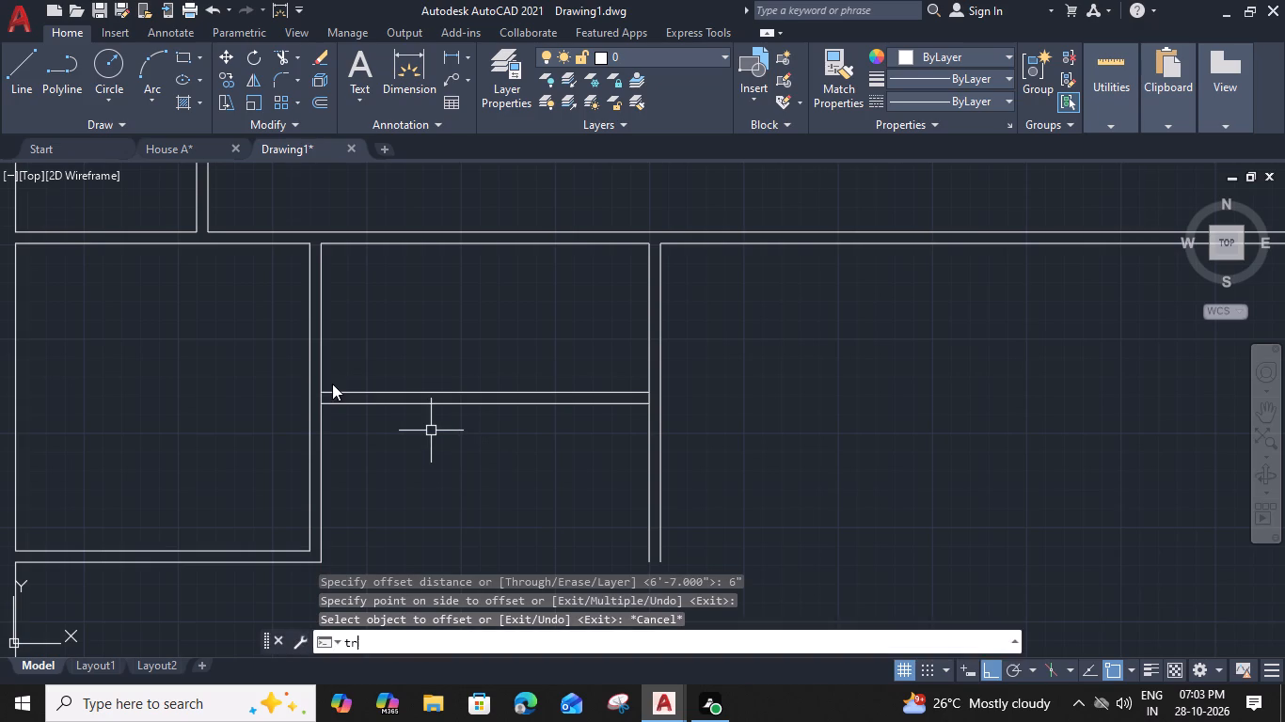
scroll(332, 384, "up", 1)
left_click(294, 416)
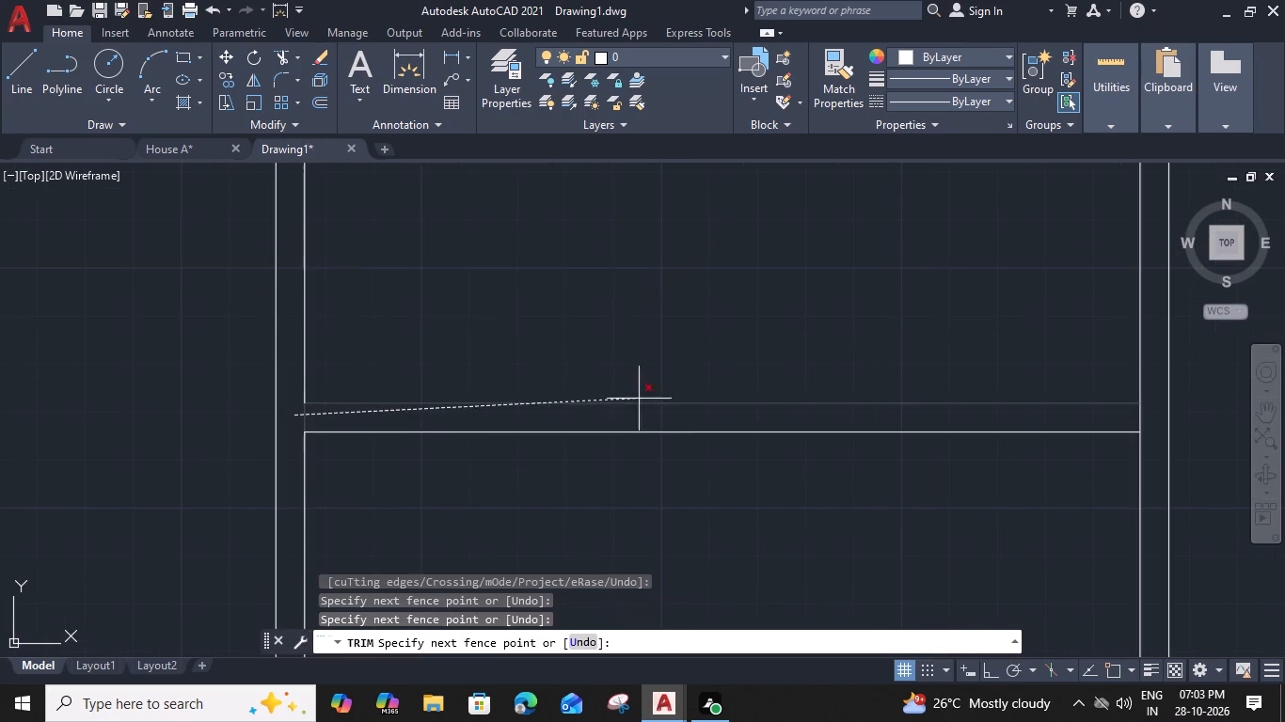
left_click(1150, 416)
key("Escape")
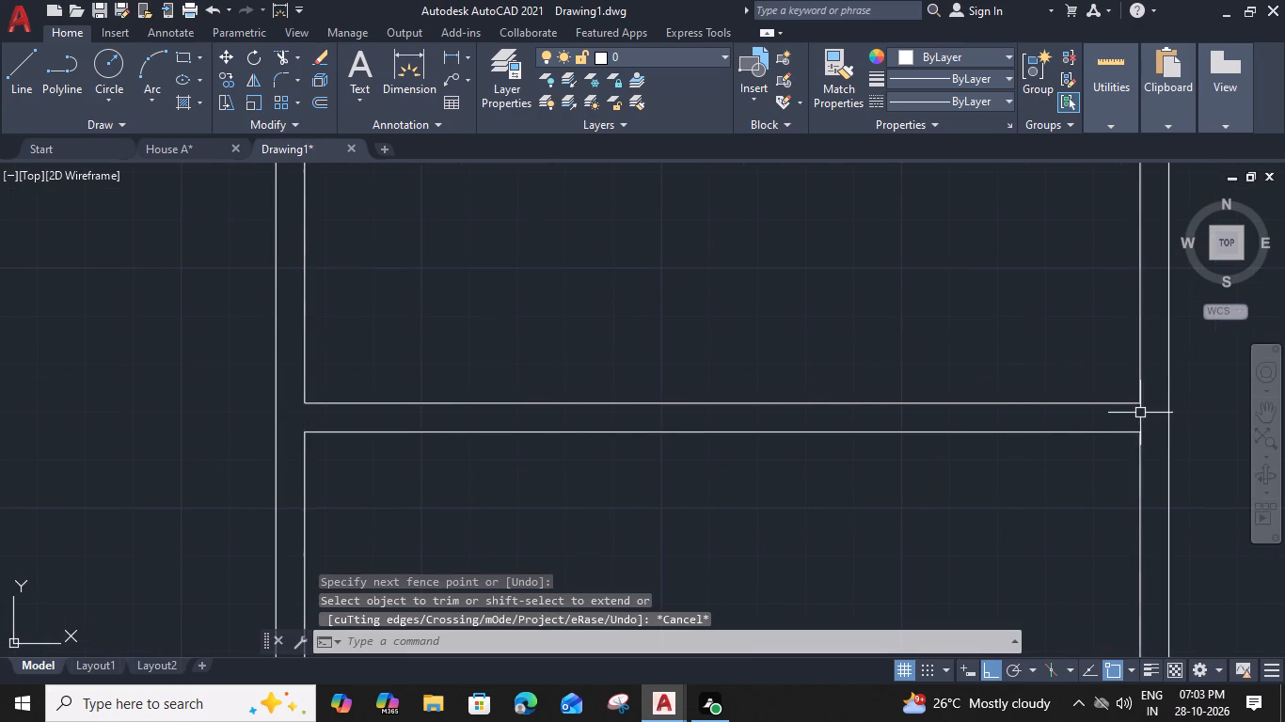
Offset the right line of the second vertical partition 13' to the right to mark the next room's width.
scroll(1037, 377, "down", 2)
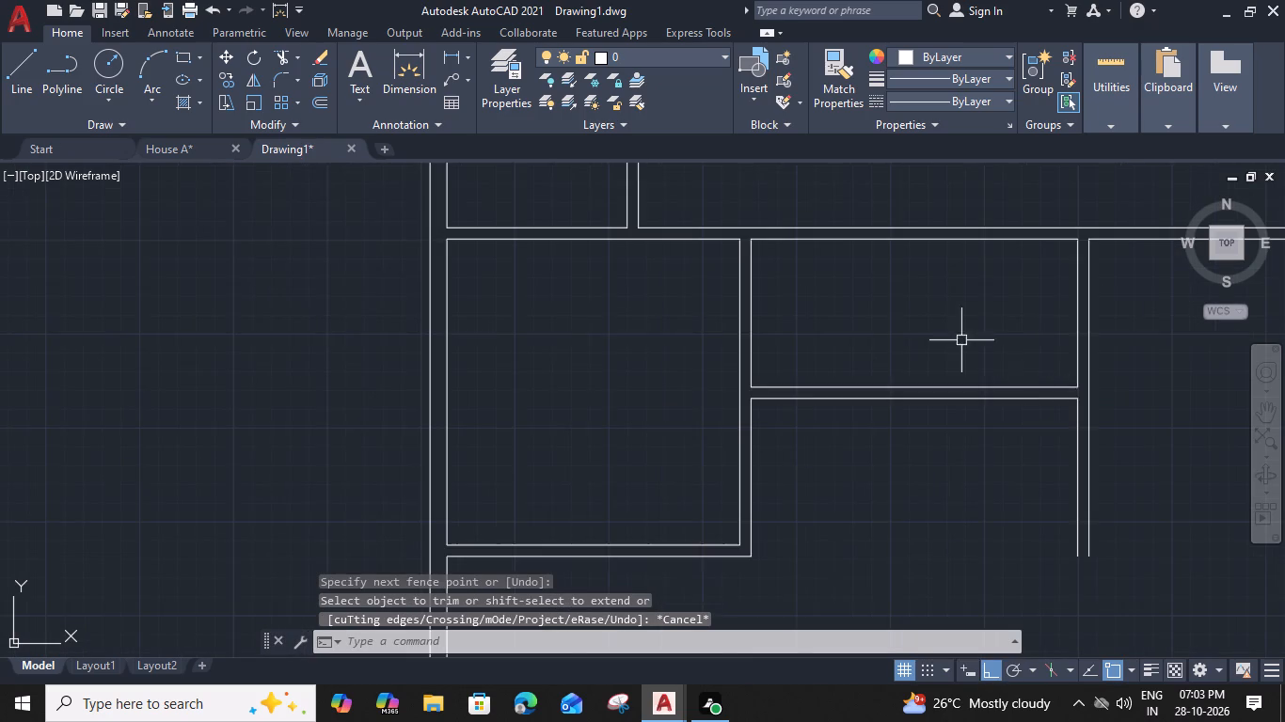
middle_click_drag(955, 339, 595, 355)
left_click(729, 359)
type("o")
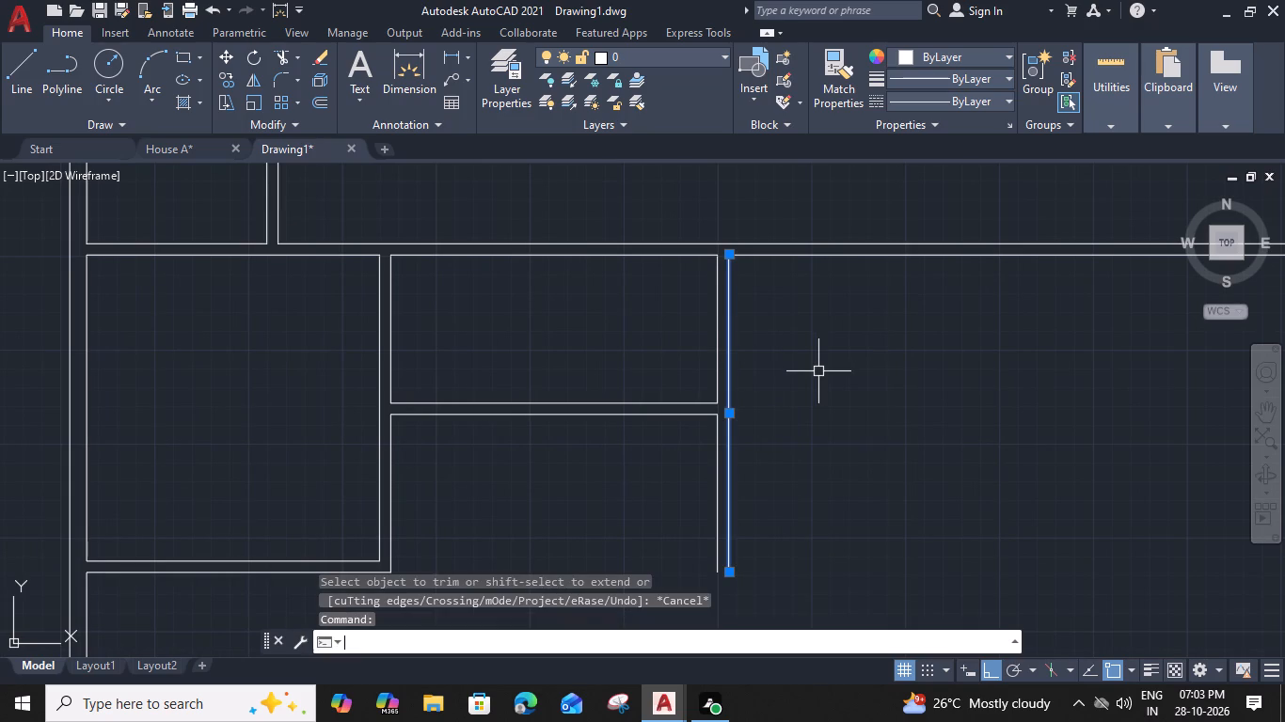
key("space")
key("1")
key("3")
type("'")
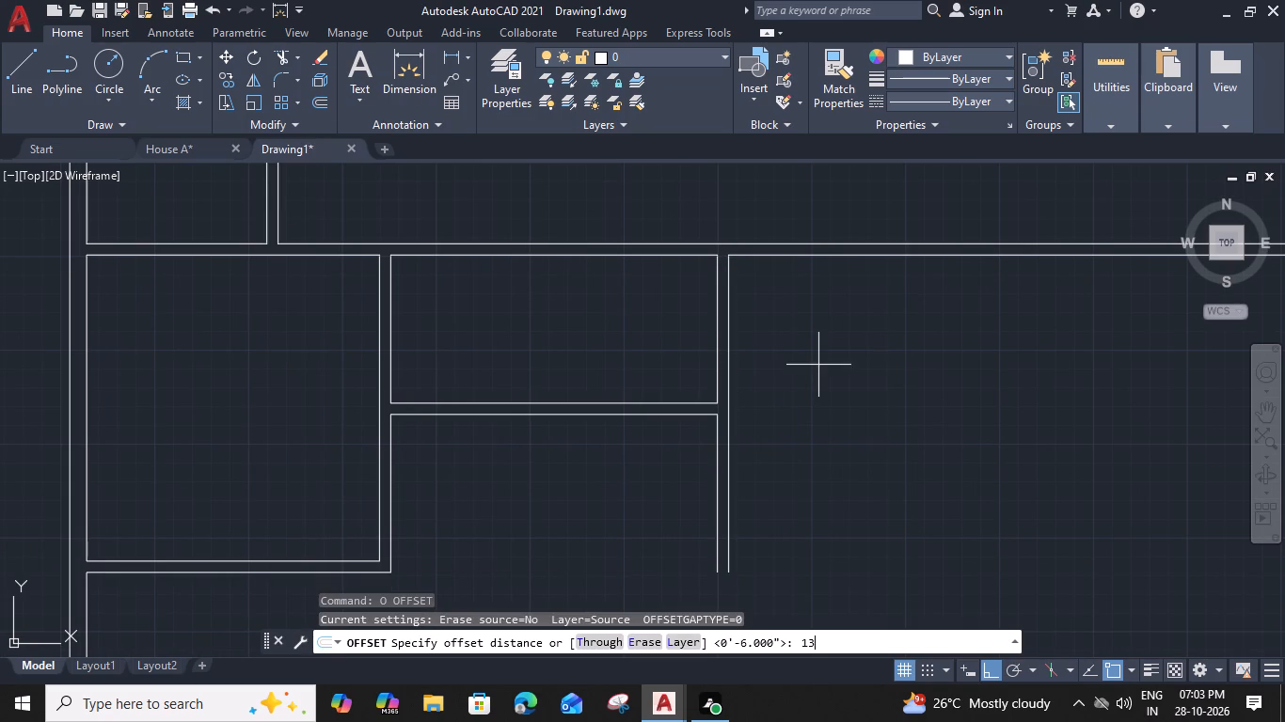
key("space")
left_click(1003, 395)
middle_click_drag(998, 399, 796, 379)
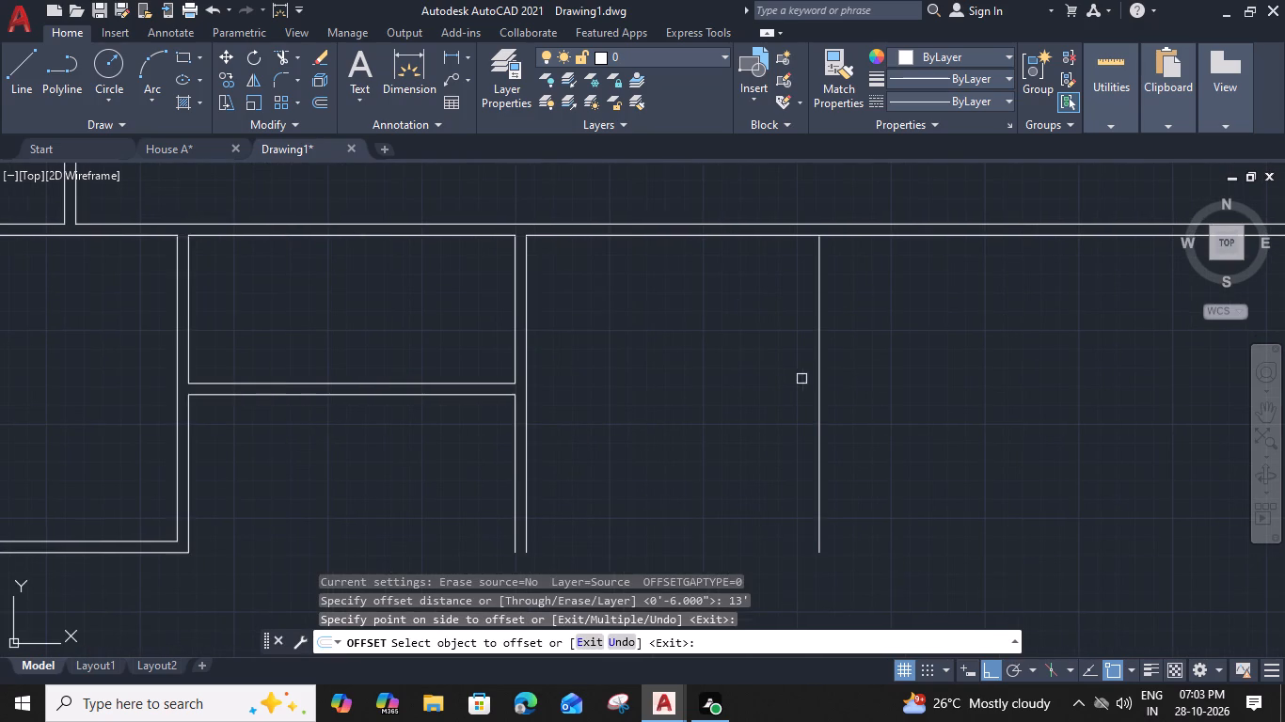
left_click(850, 379)
key("Escape")
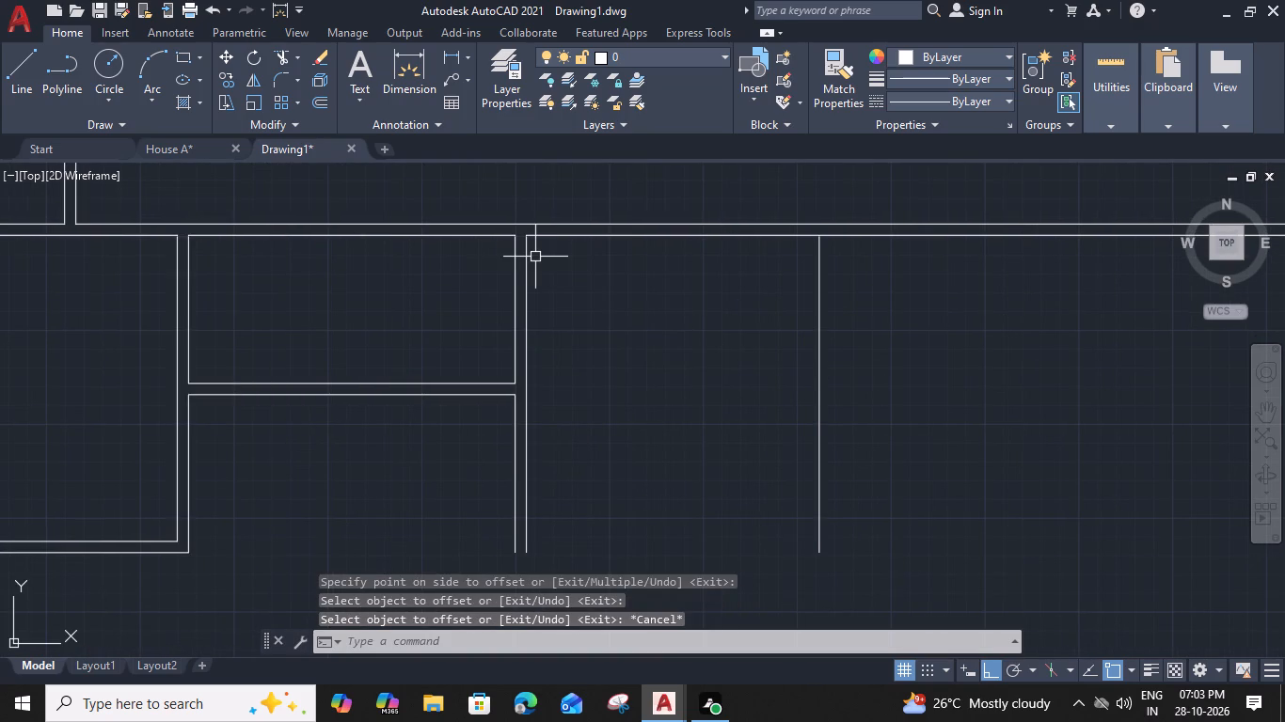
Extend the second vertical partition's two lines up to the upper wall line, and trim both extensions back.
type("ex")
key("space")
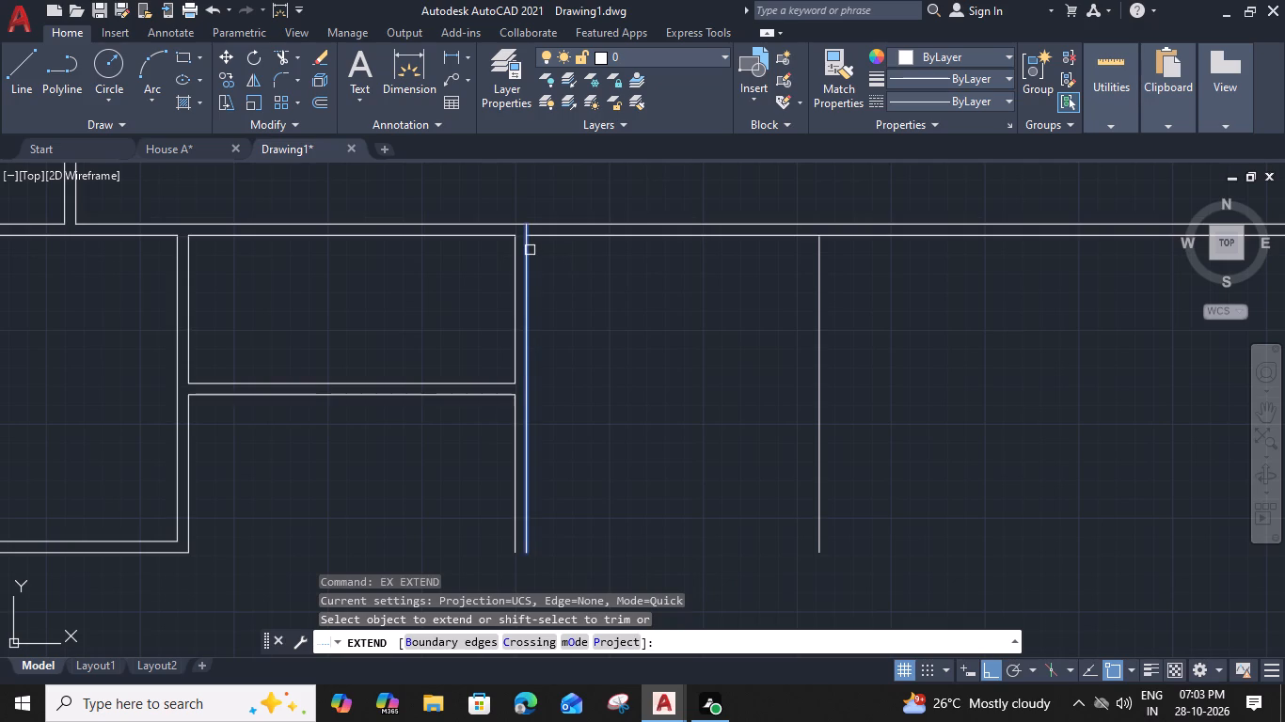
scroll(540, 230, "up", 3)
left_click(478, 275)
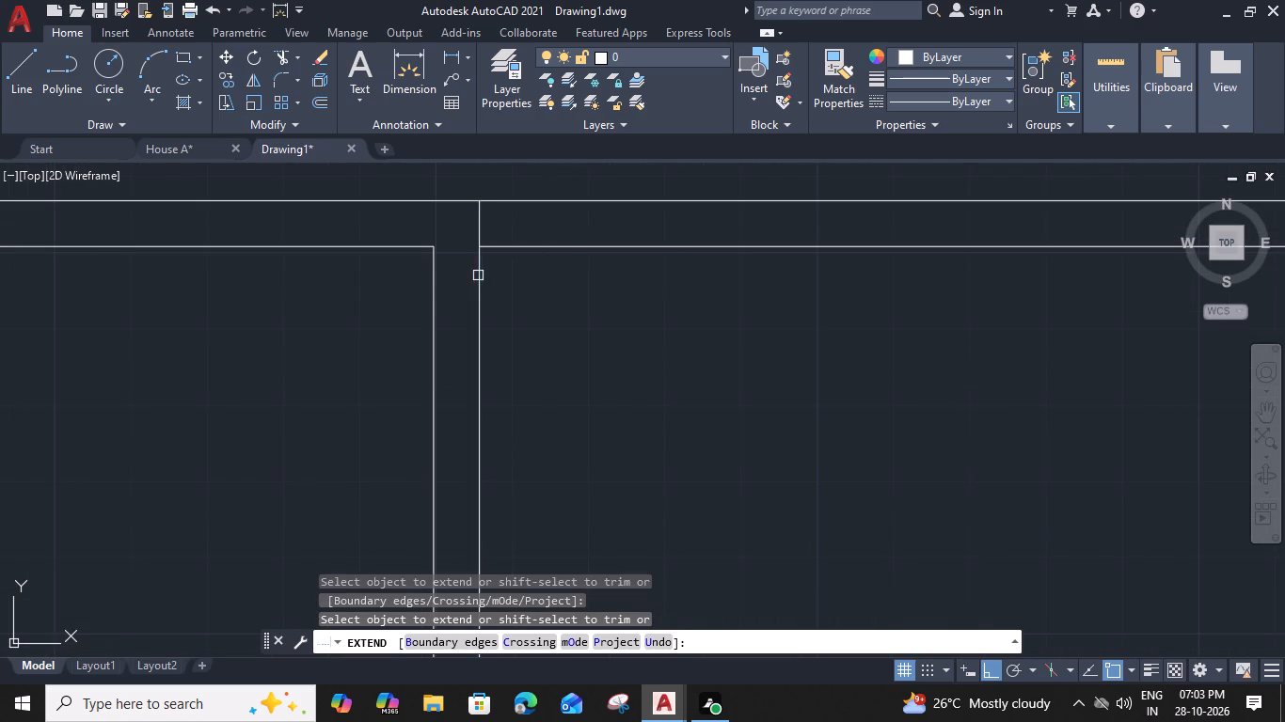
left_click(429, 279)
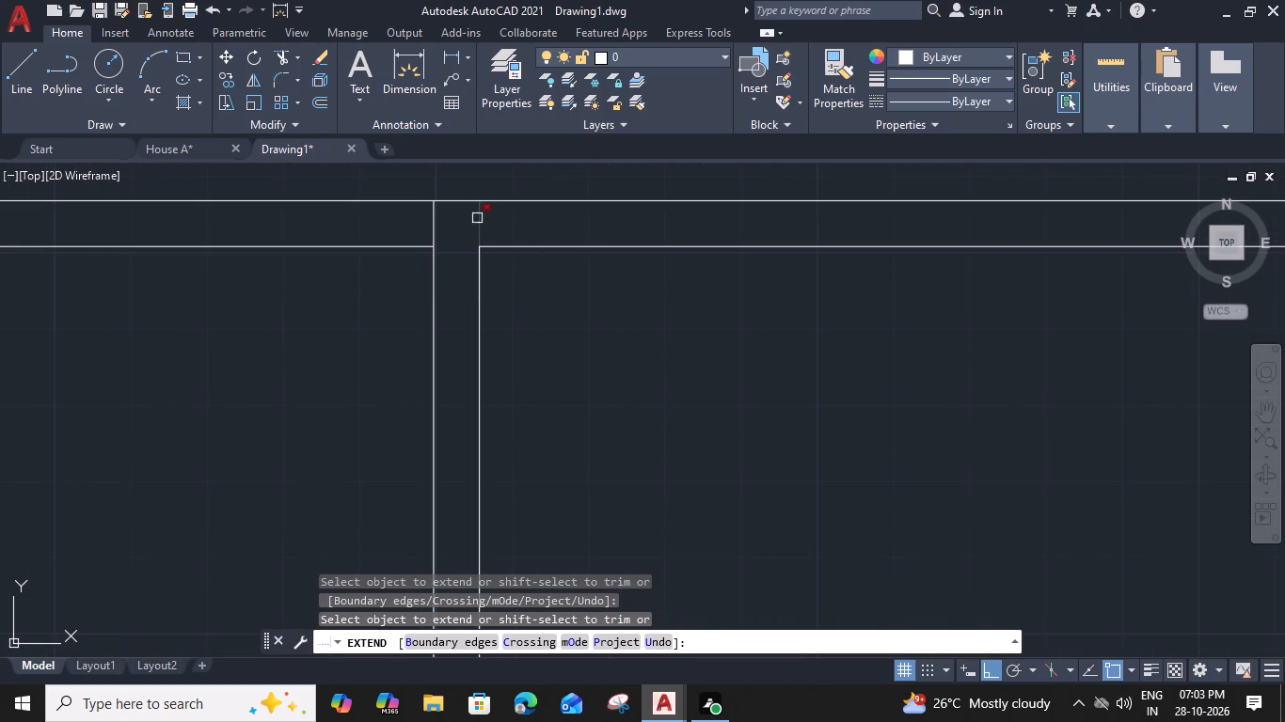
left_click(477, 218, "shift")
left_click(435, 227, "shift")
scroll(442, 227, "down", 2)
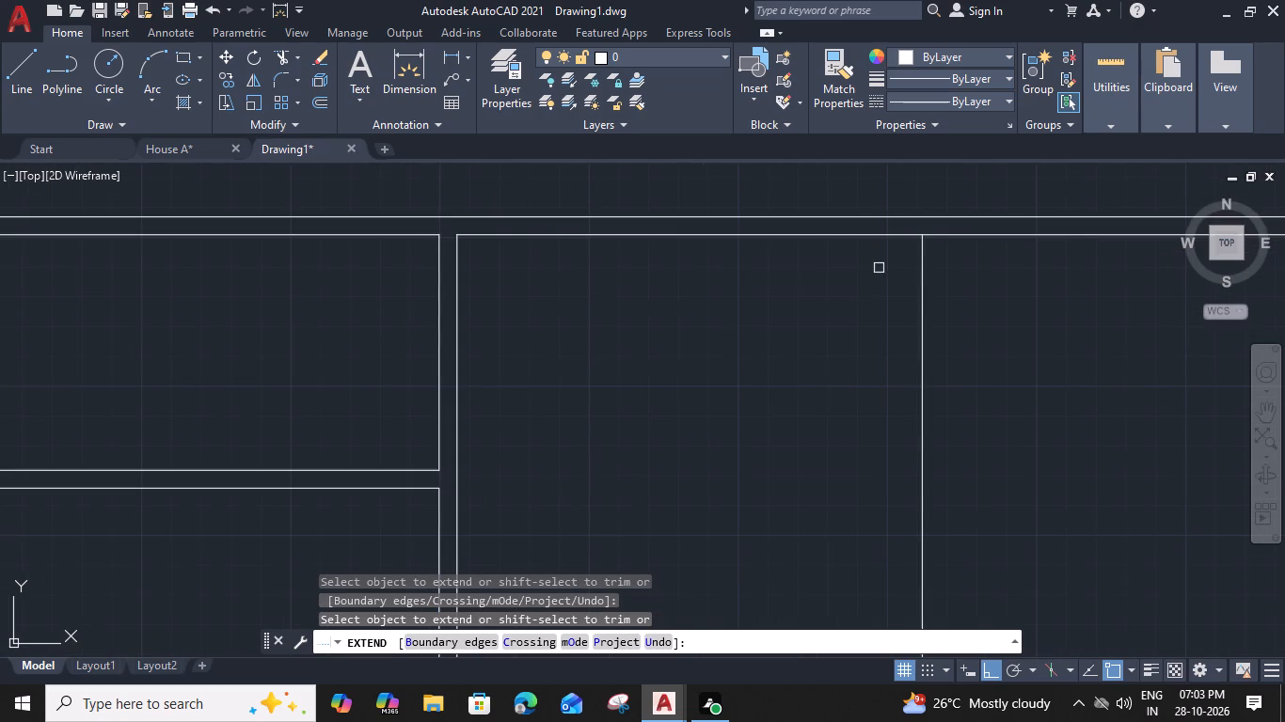
Offset the vertical line at the right end of the third room 9" to the right to form the outer wall thickness.
key("Escape")
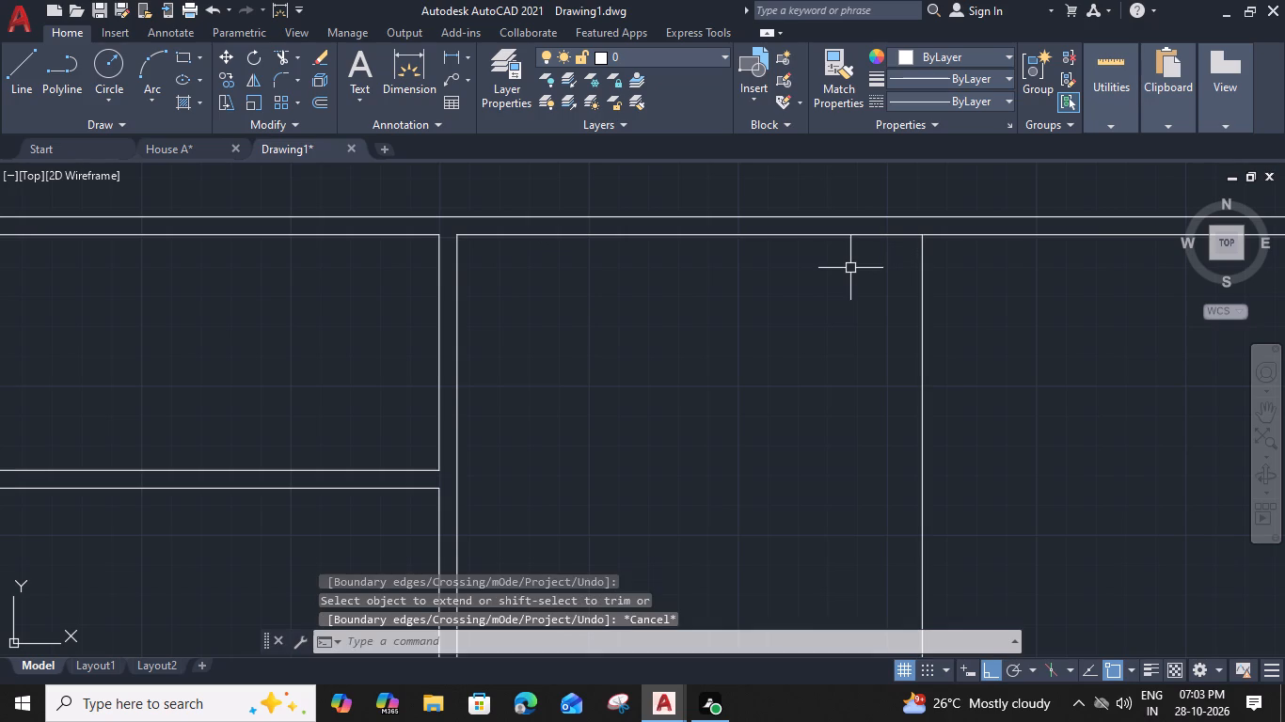
left_click(925, 283)
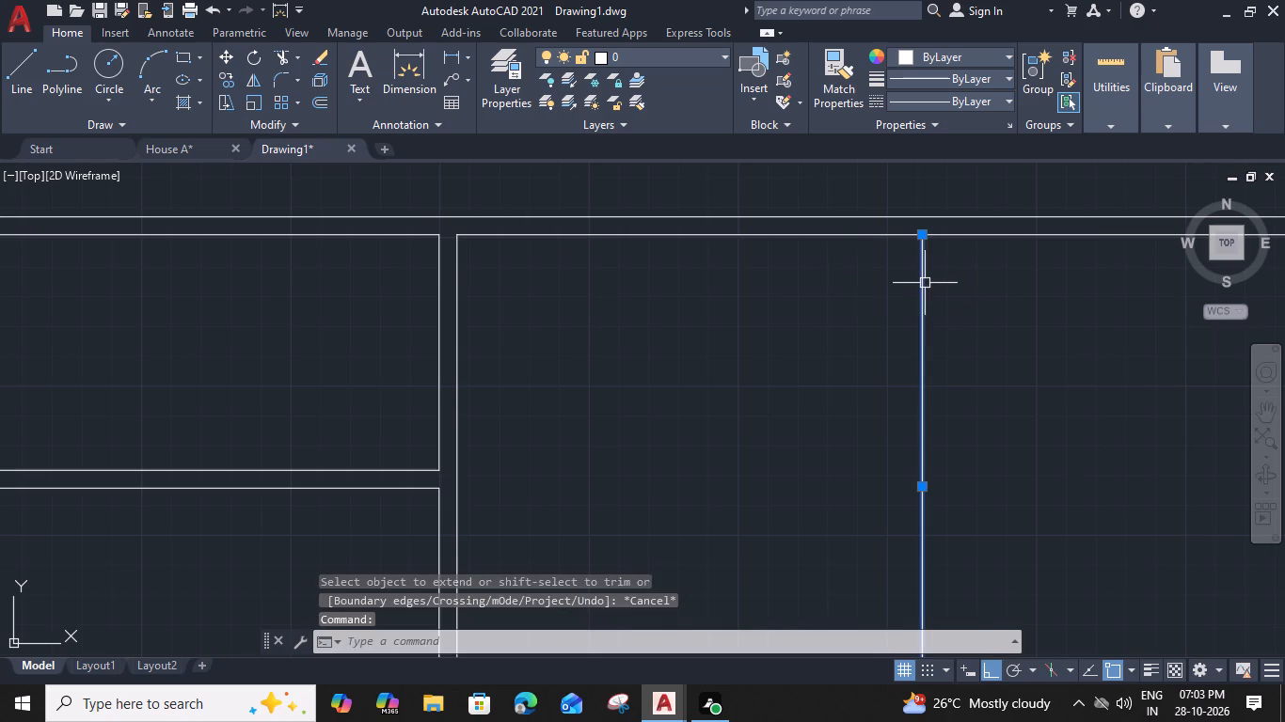
key("o")
key("space")
type("9")
key("shift+quotedbl")
key("Return")
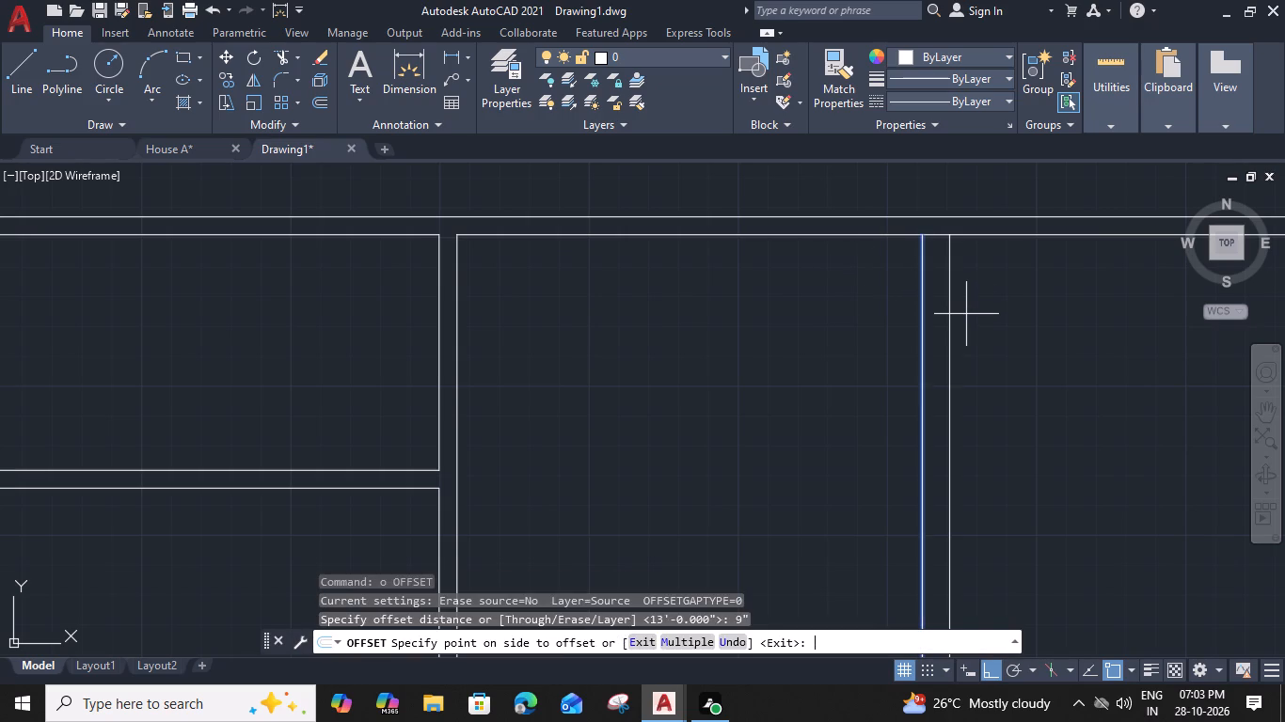
left_click(1017, 325)
key("Escape")
Extend both lines of the new right-hand outer wall up to the top outer wall lines.
scroll(991, 317, "down", 2)
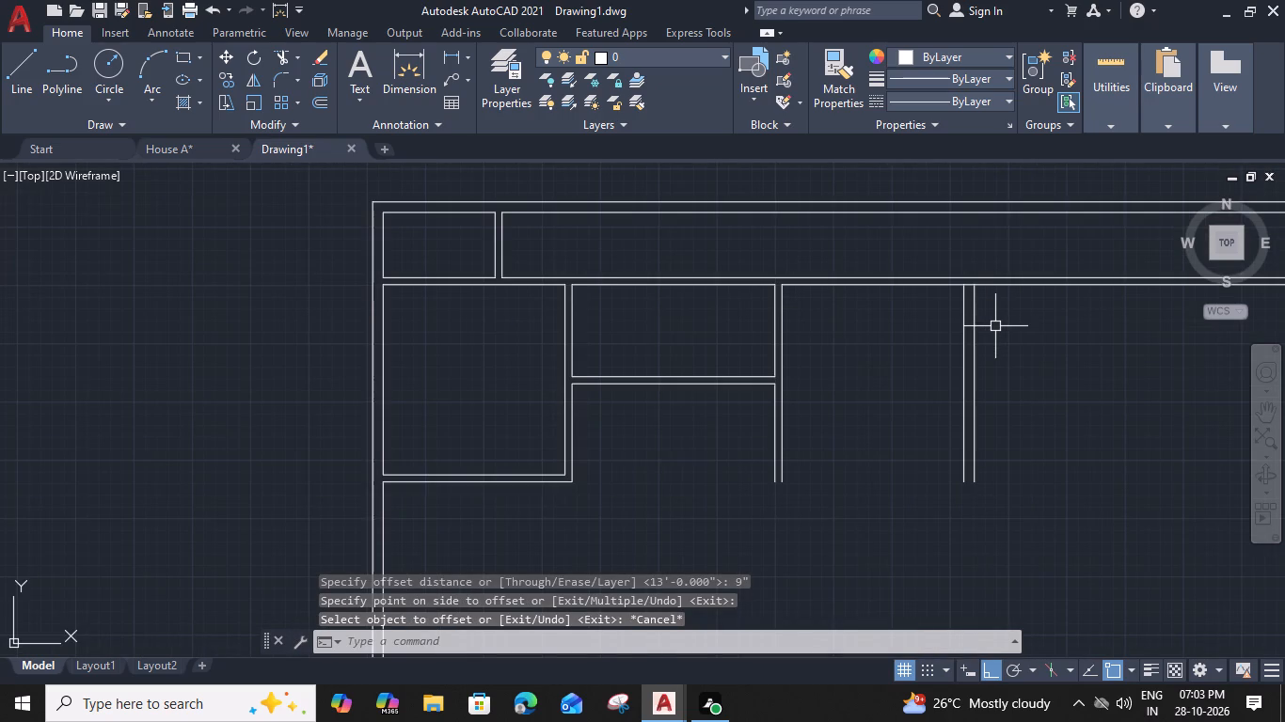
key("e")
type("x")
key("space")
left_click(996, 325)
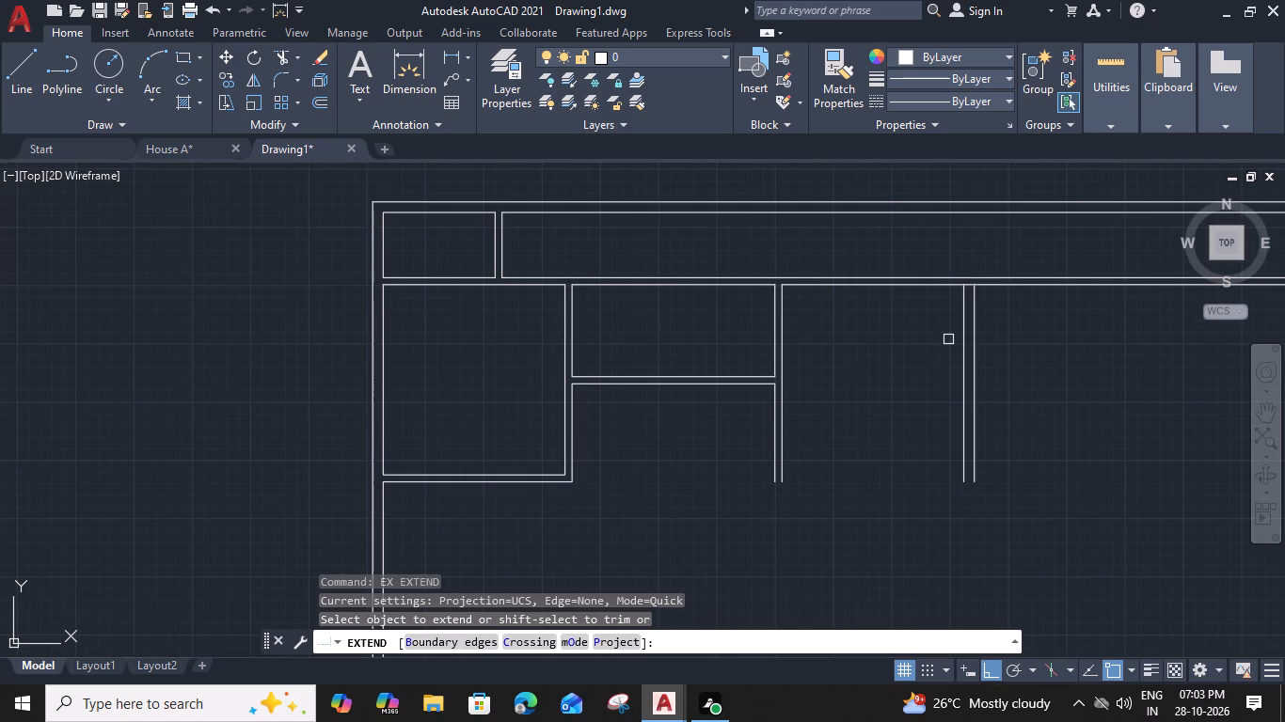
left_click(1018, 310)
left_click(924, 350)
left_click(1005, 292)
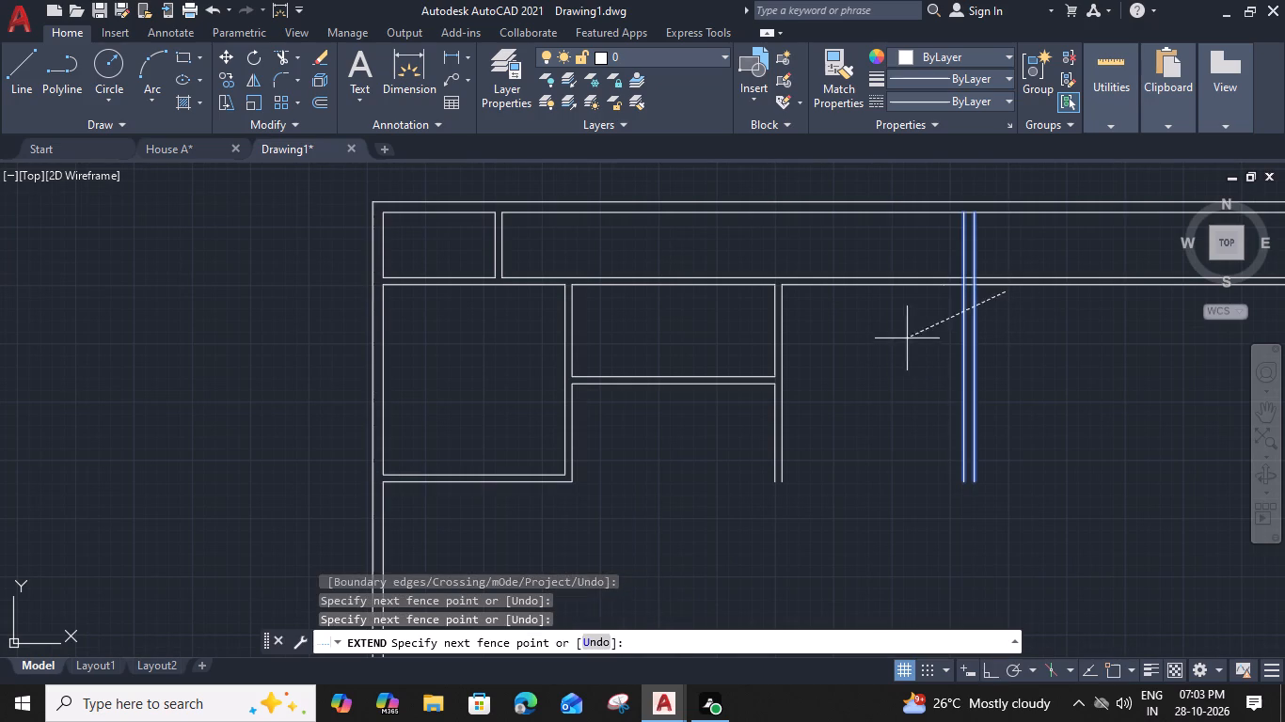
left_click(900, 341)
left_click(976, 249)
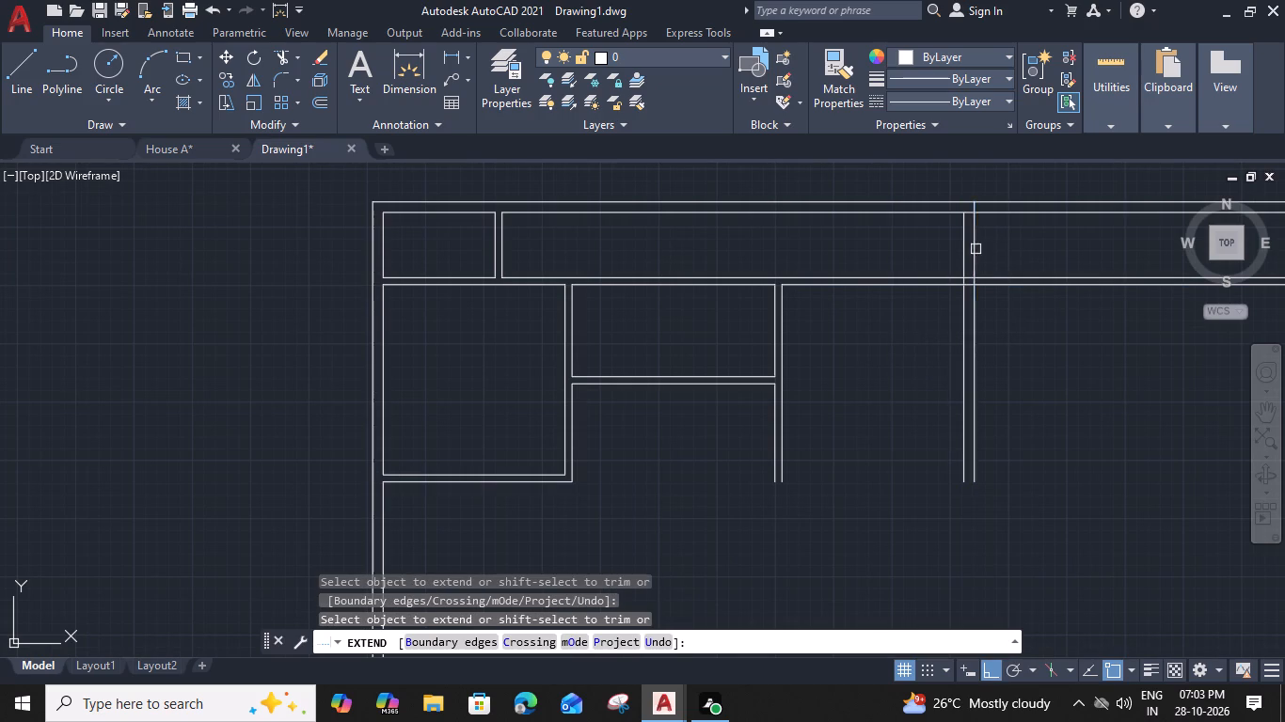
Trim the horizontal wall lines running past the right outer wall, and the leftover segments inside its top corner and partition junction.
left_click(1037, 178, "shift")
left_click(1028, 313, "shift")
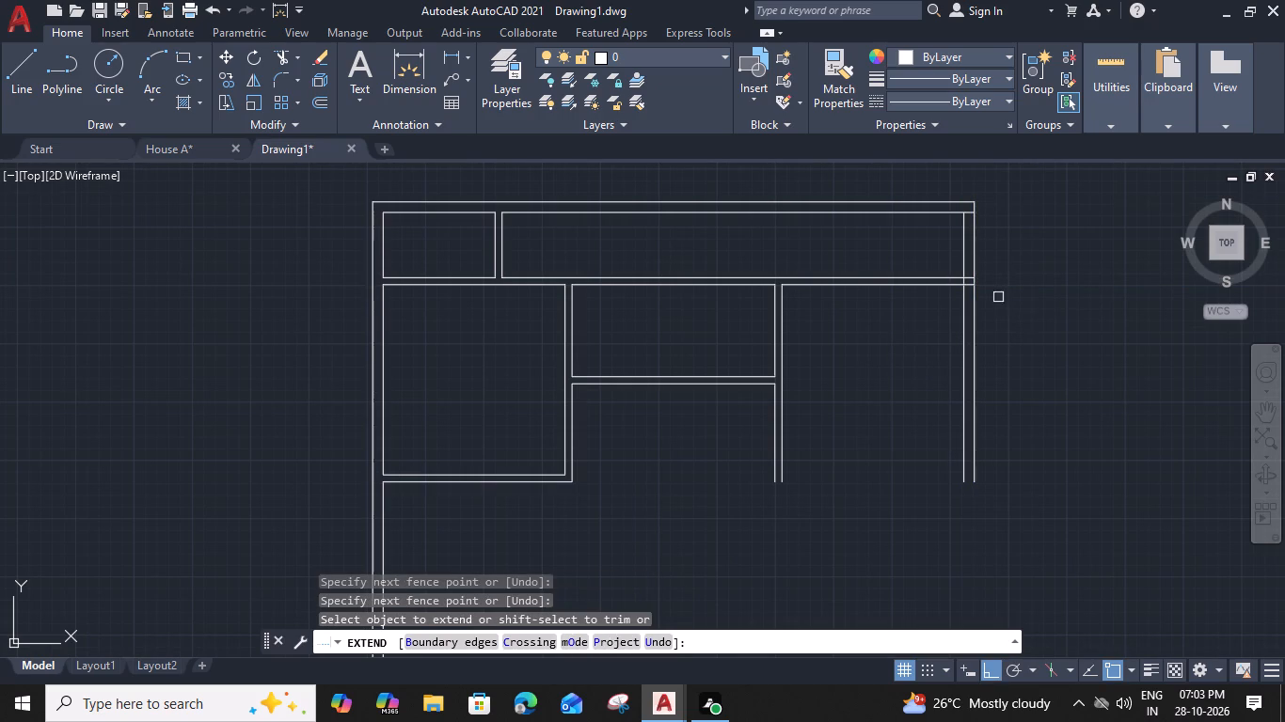
scroll(959, 251, "up", 3)
left_click(1000, 350, "shift")
left_click(969, 362, "shift")
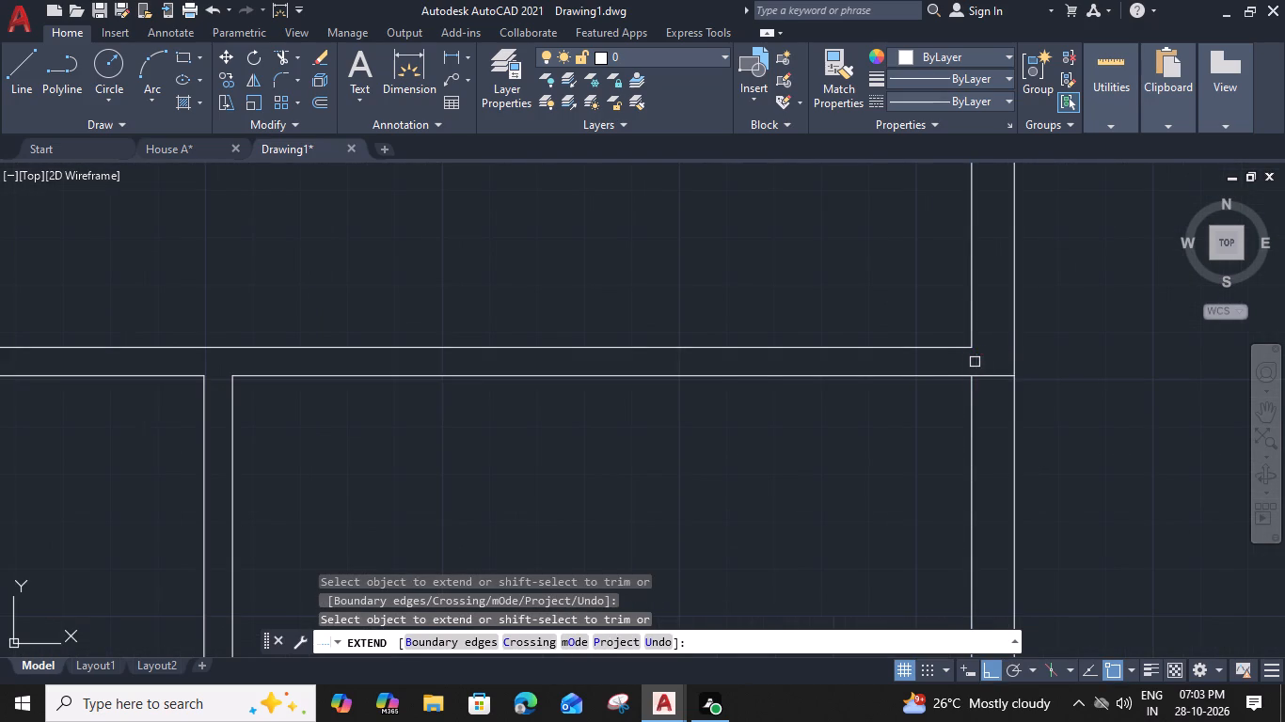
left_click(992, 375, "shift")
scroll(992, 361, "down", 2)
scroll(982, 254, "up", 2)
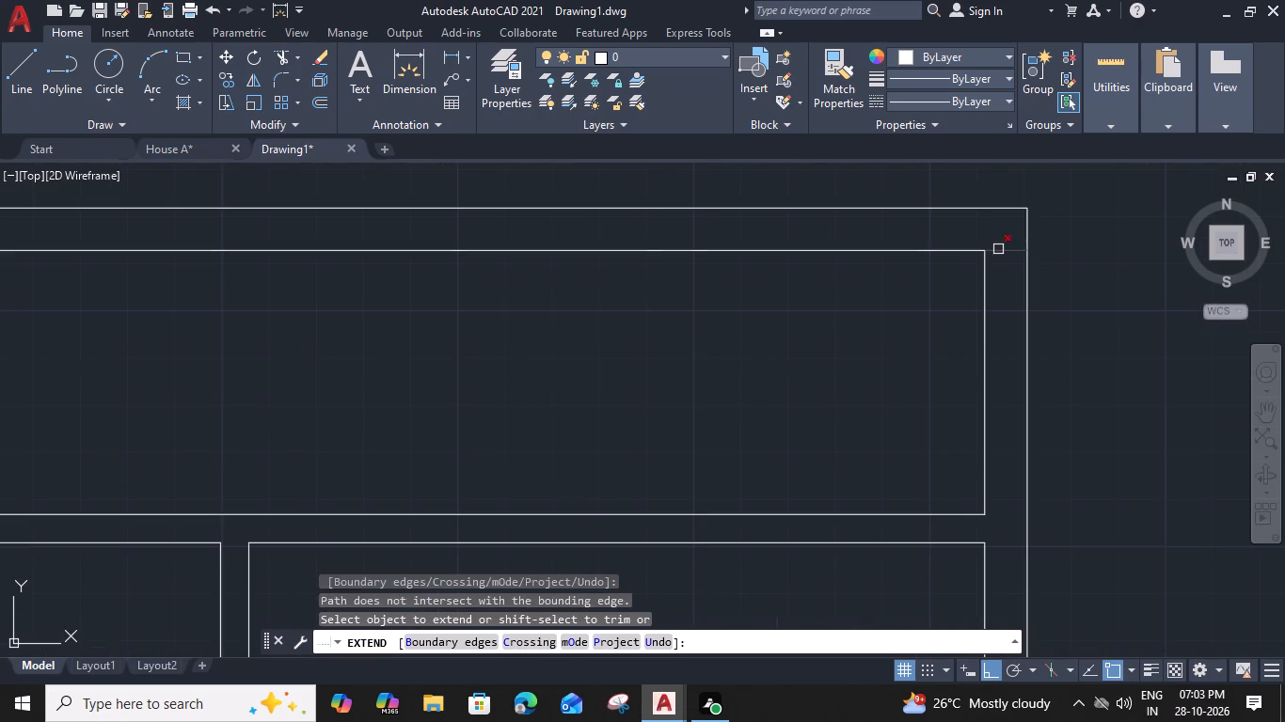
left_click(998, 249, "shift")
key("Escape")
Offset the inner line of the right outer wall in the top strip 8' to the left.
left_click(984, 296)
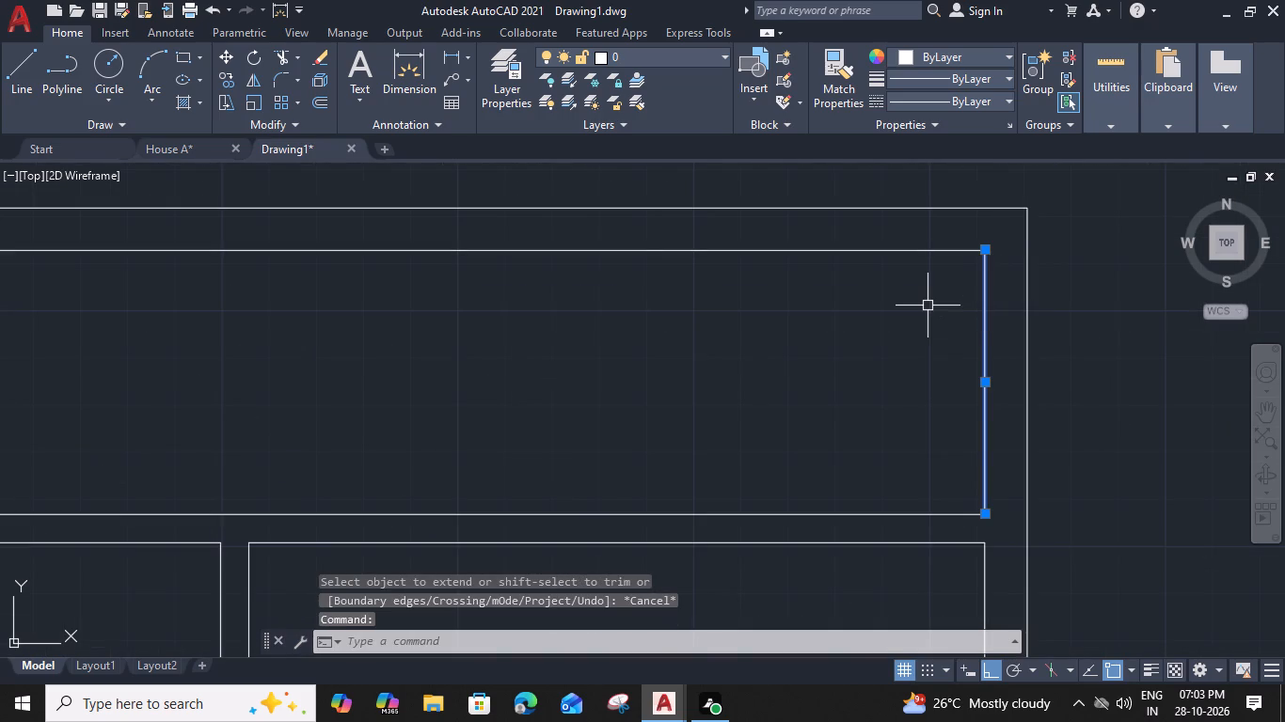
type("o")
key("space")
key("8")
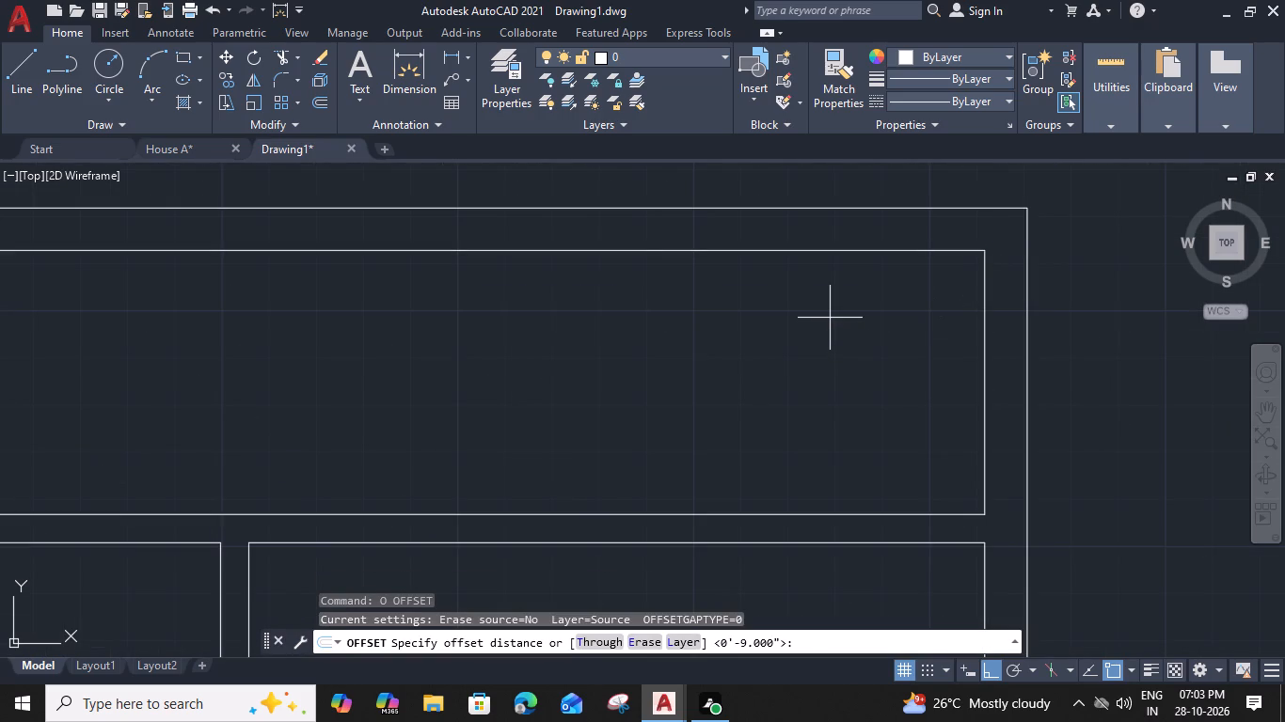
key("apostrophe")
key("space")
left_click(495, 379)
key("Escape")
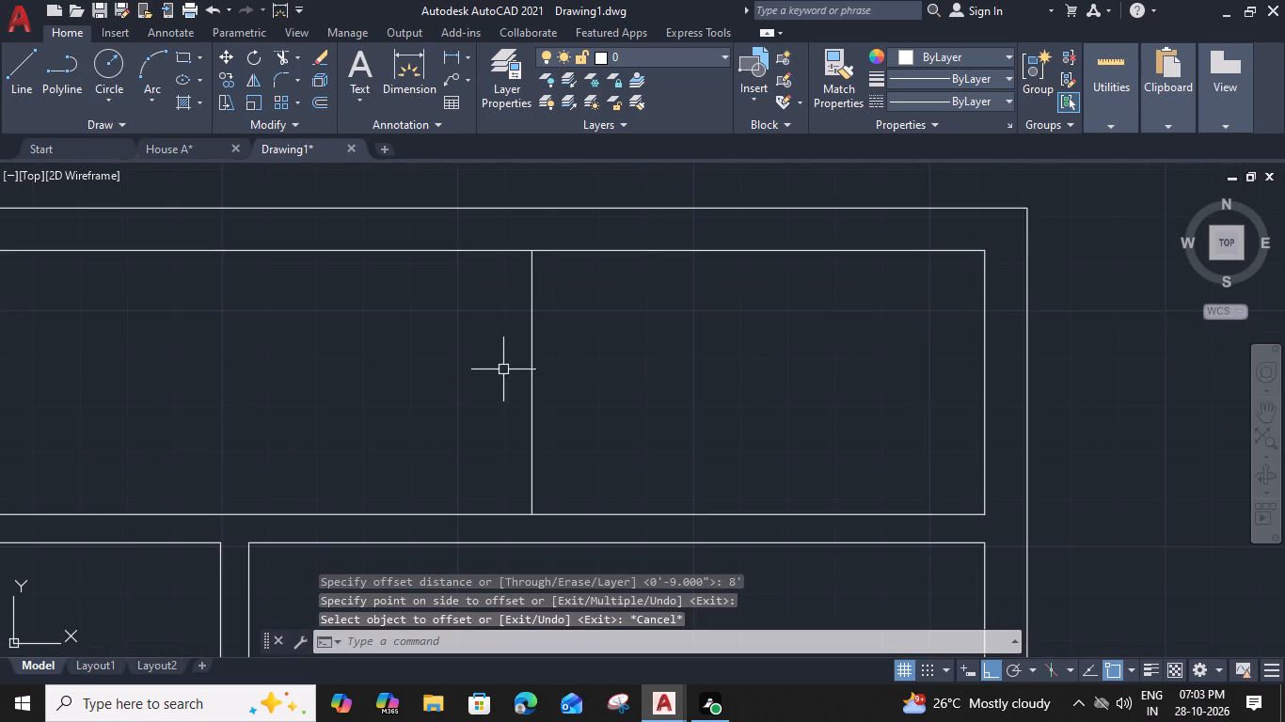
Offset the new vertical line in the top strip 6" to the left to give the partition its thickness.
left_click(533, 373)
type("o 6\"")
key("Return")
left_click_drag(438, 399, 424, 402)
key("Escape")
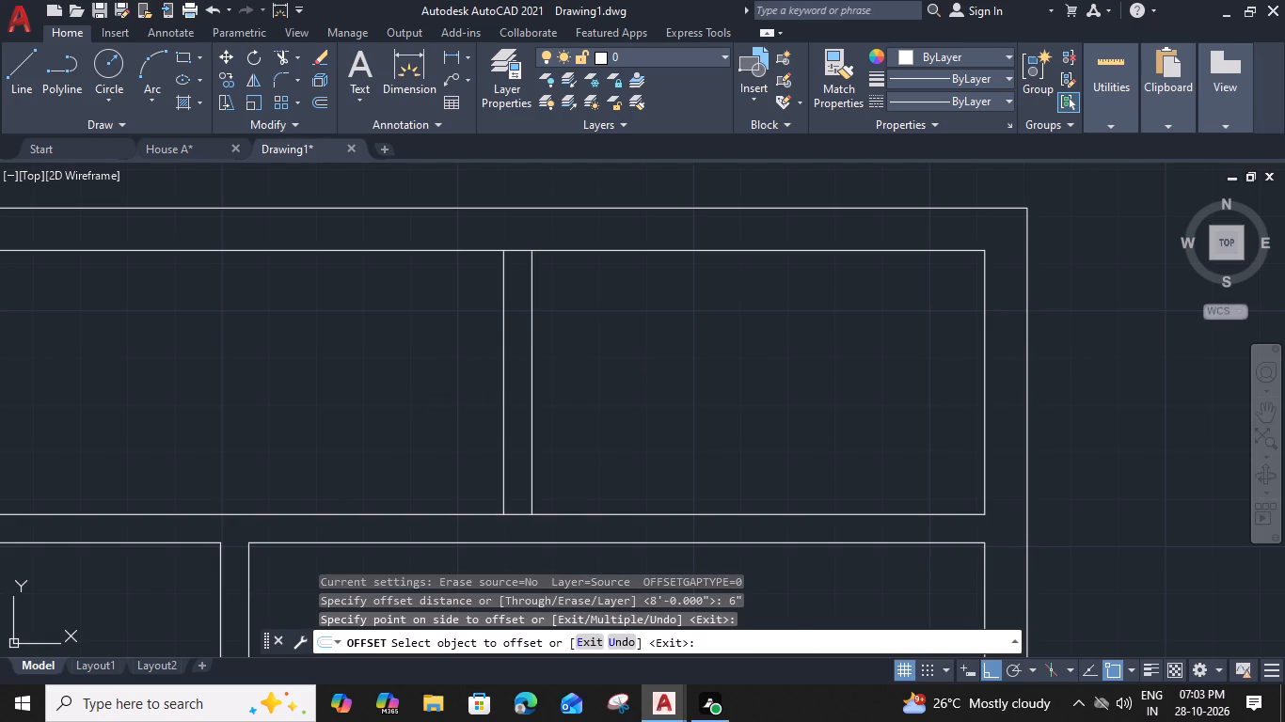
Trim the horizontal line segments between the new partition's two lines at its upper and lower ends in the top strip.
type("tr")
key("space")
left_click(520, 252)
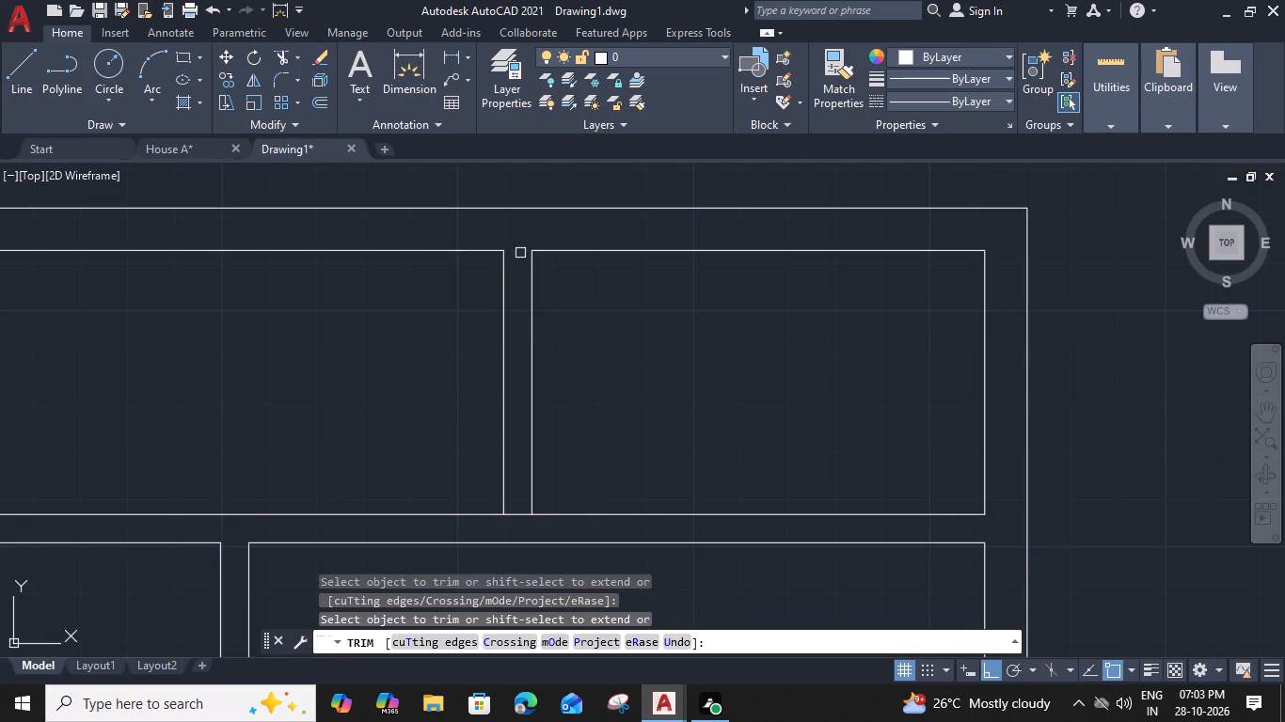
left_click(516, 510)
left_click(517, 526)
scroll(517, 523, "down", 2)
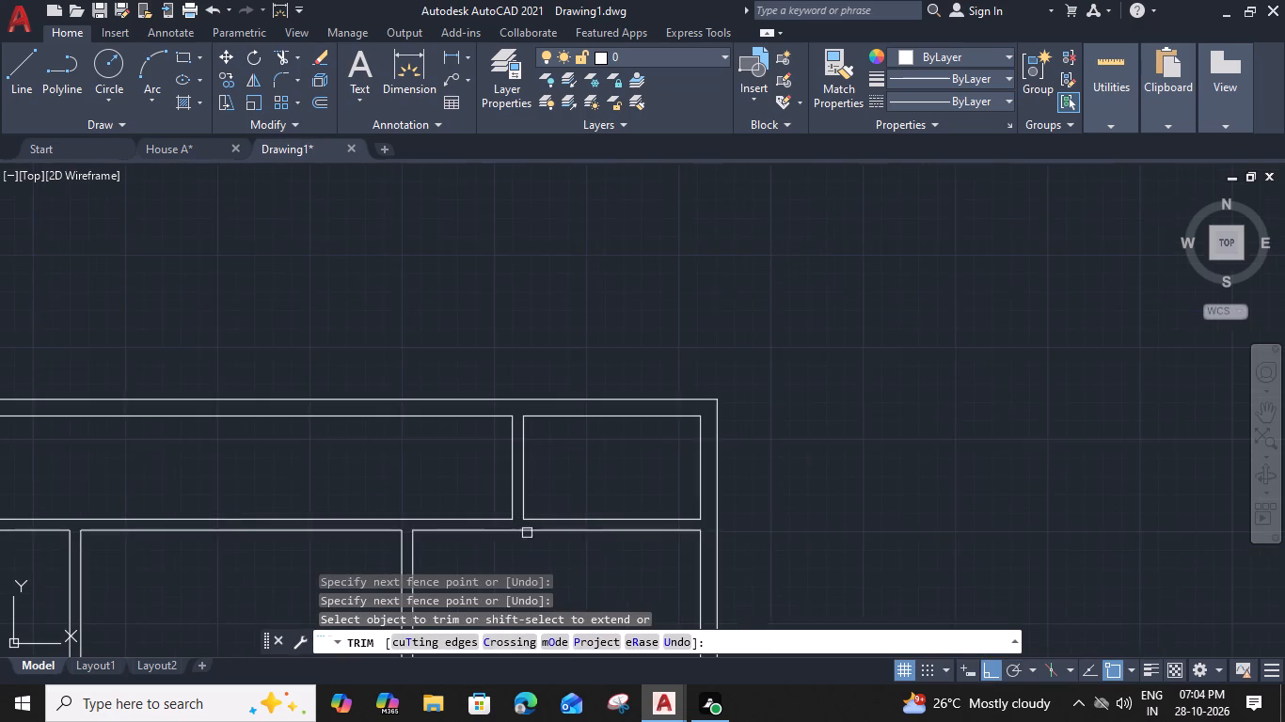
middle_click_drag(530, 532, 588, 236)
key("Escape")
Offset the upper wall line of the room beside the right outer wall 15' downward.
left_click(591, 234)
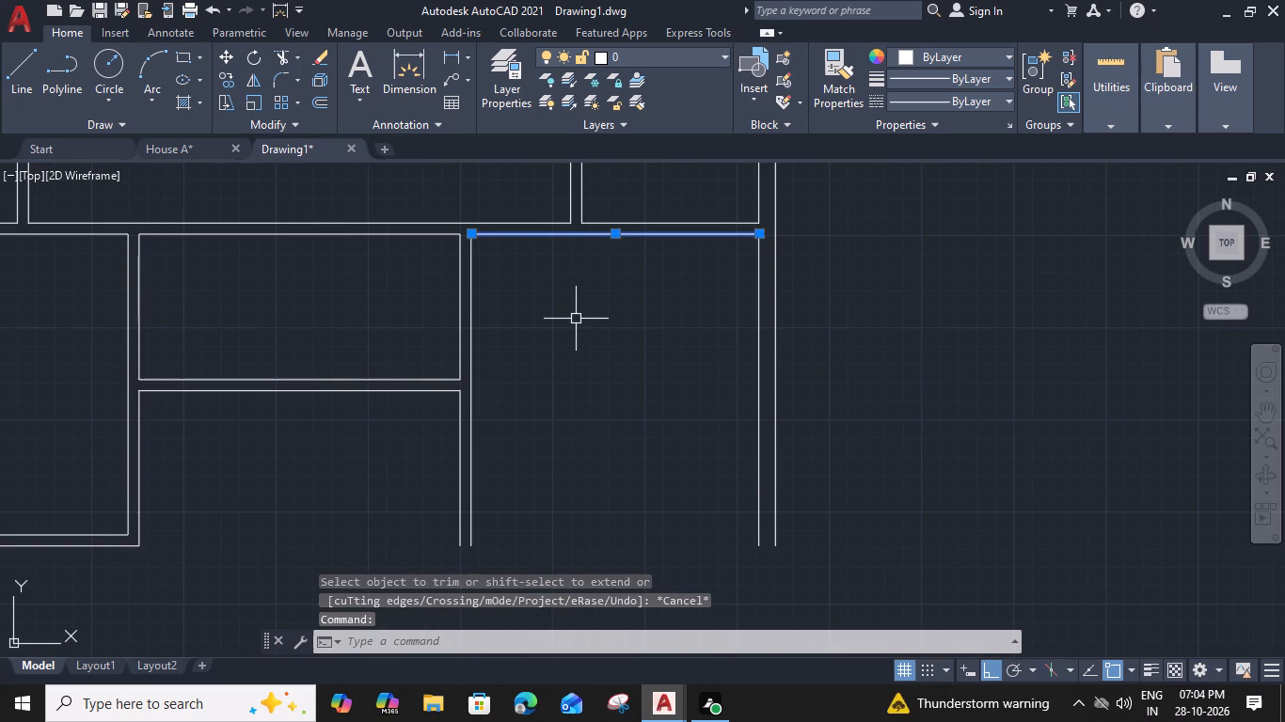
type("o")
key("space")
key("1")
type("5'")
key("space")
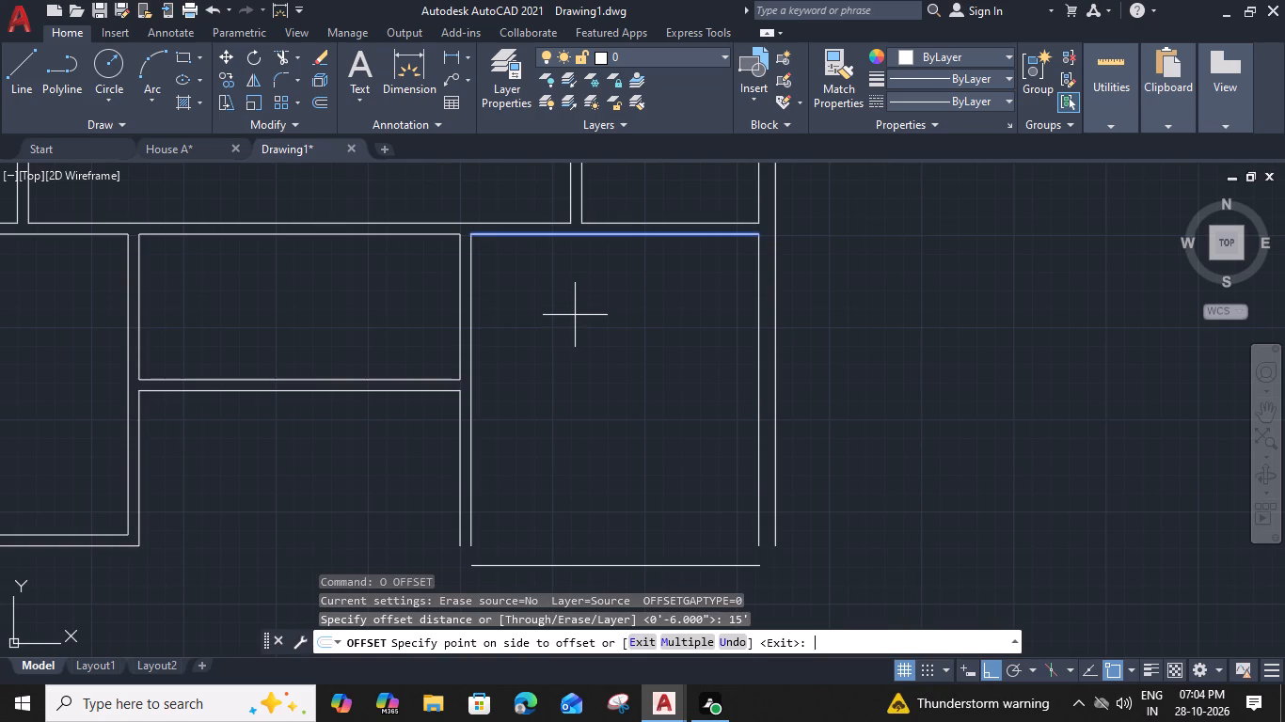
left_click(568, 434)
middle_click_drag(592, 484, 609, 270)
left_click(607, 432)
key("Escape")
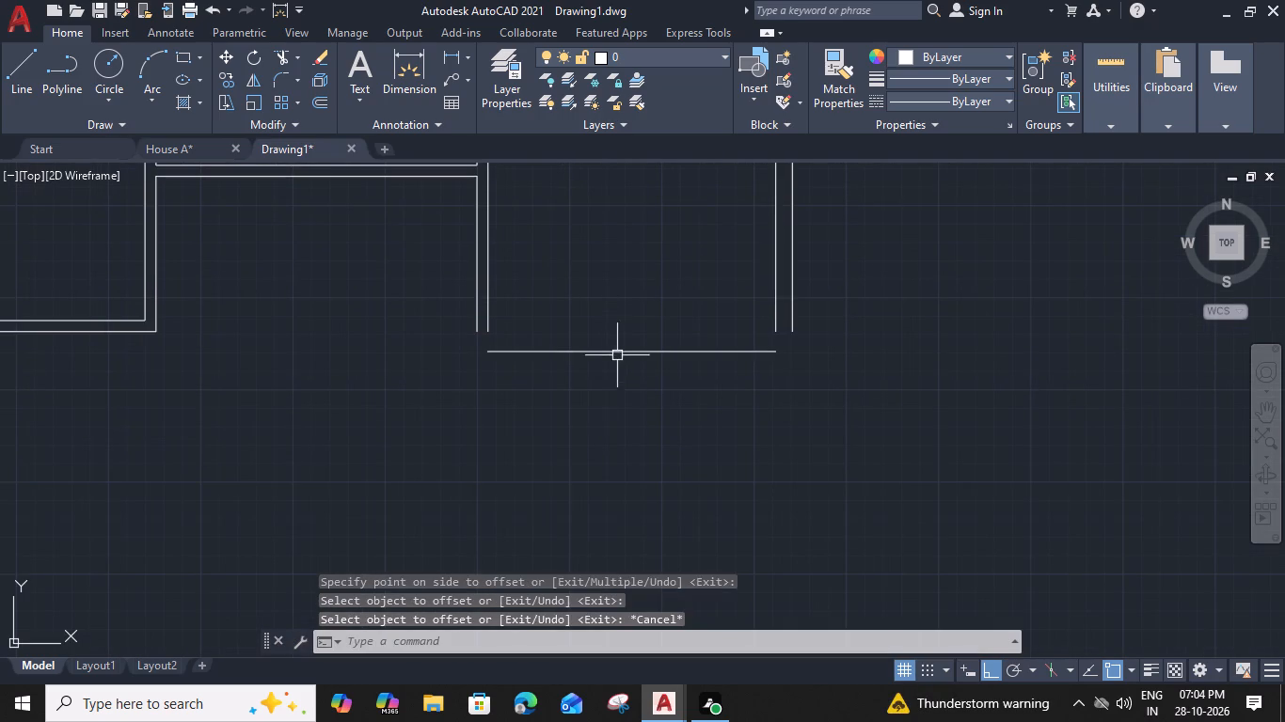
Offset the right room's new bottom line 6" downward to give the wall its thickness.
left_click(618, 352)
key("o")
key("space")
type("6")
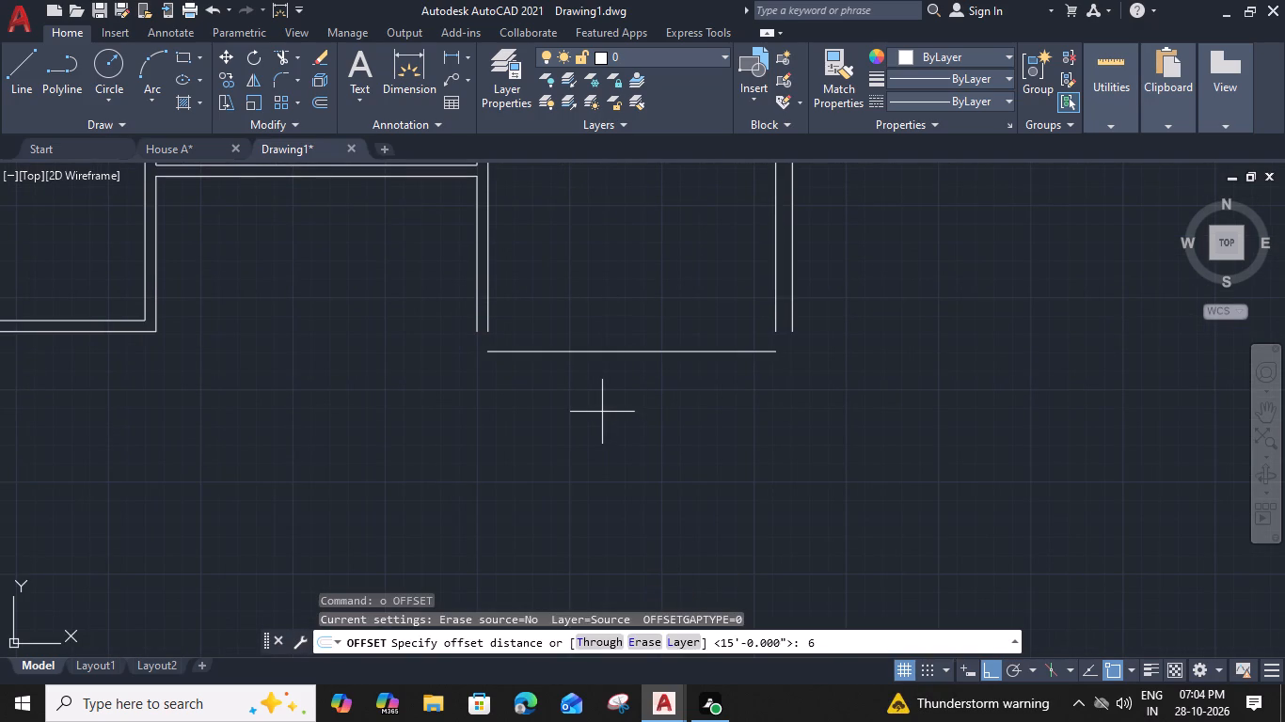
key("shift+quotedbl")
key("Return")
left_click(600, 456)
key("Escape")
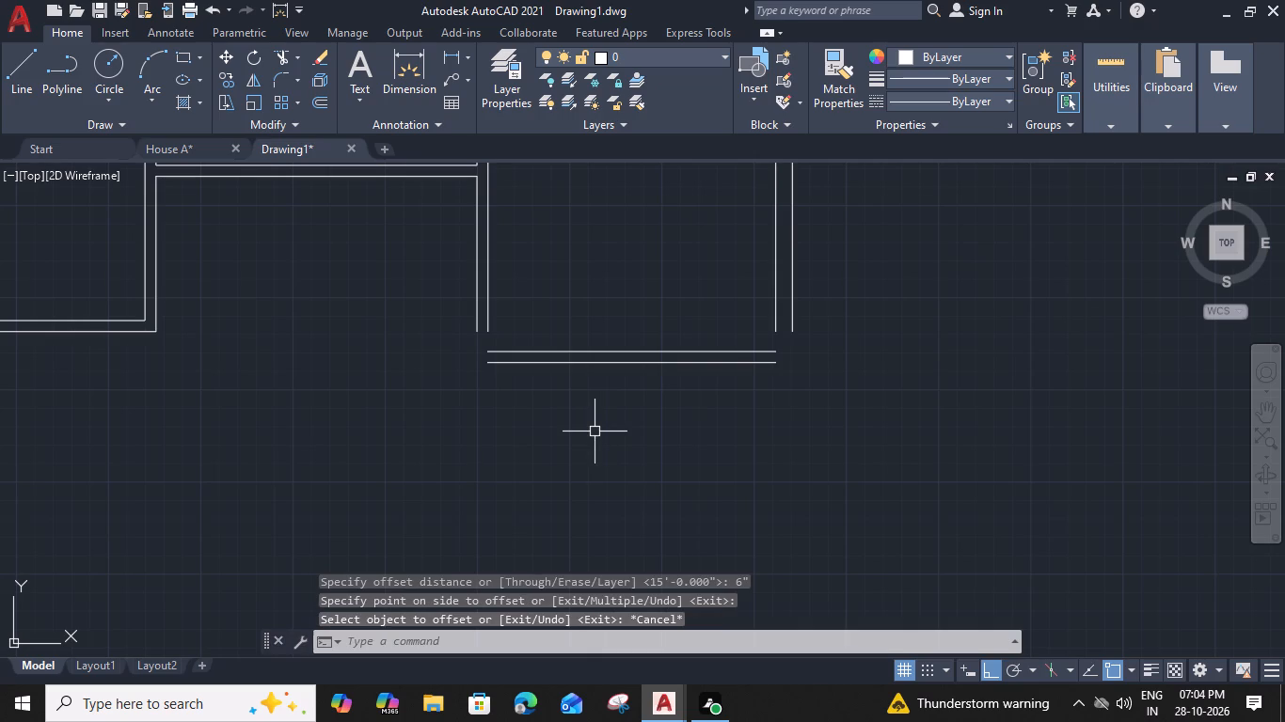
Offset the lower line of the middle room's horizontal partition 15'4.5" downward.
scroll(596, 419, "down", 1)
middle_click_drag(592, 420, 868, 378)
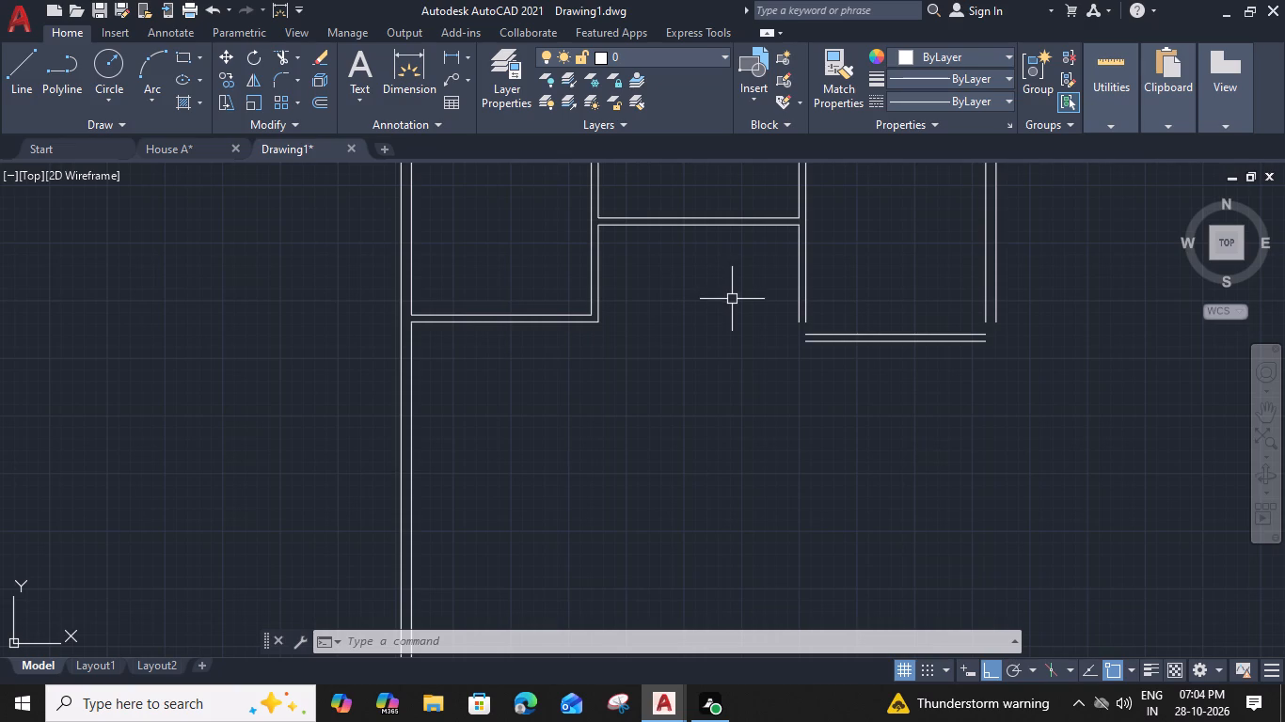
left_click(724, 229)
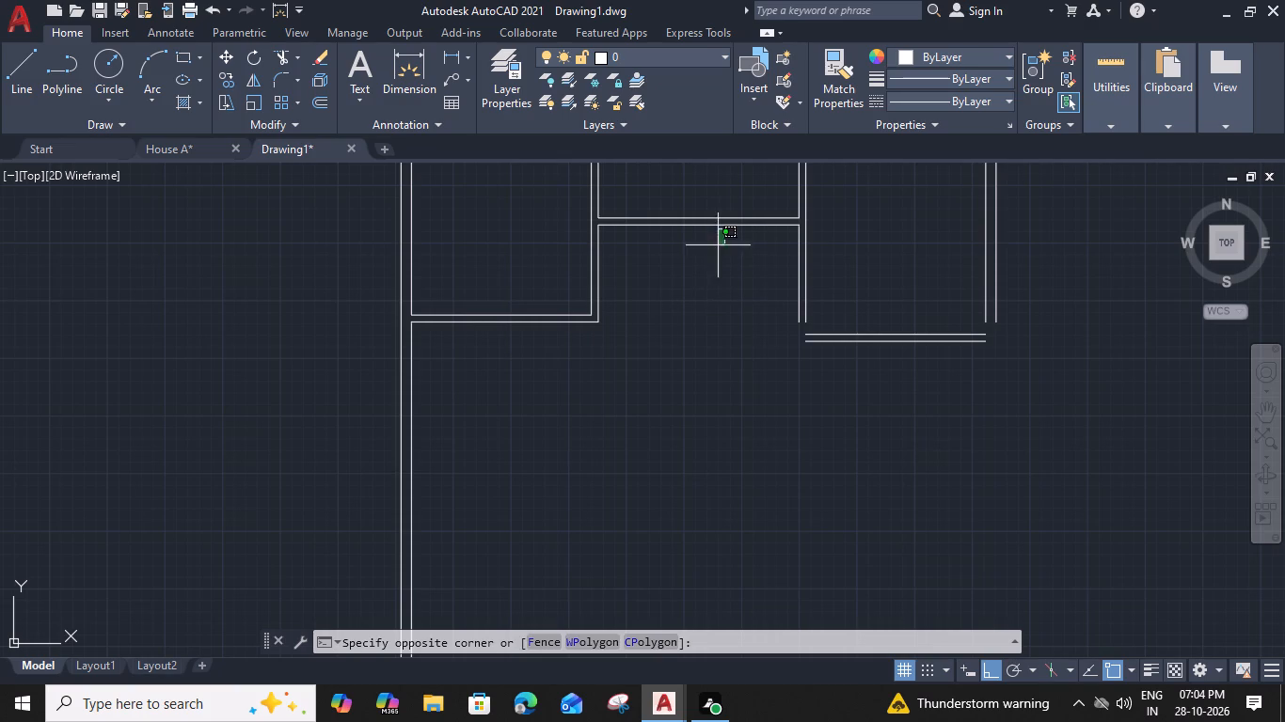
left_click(705, 223)
key("o")
key("space")
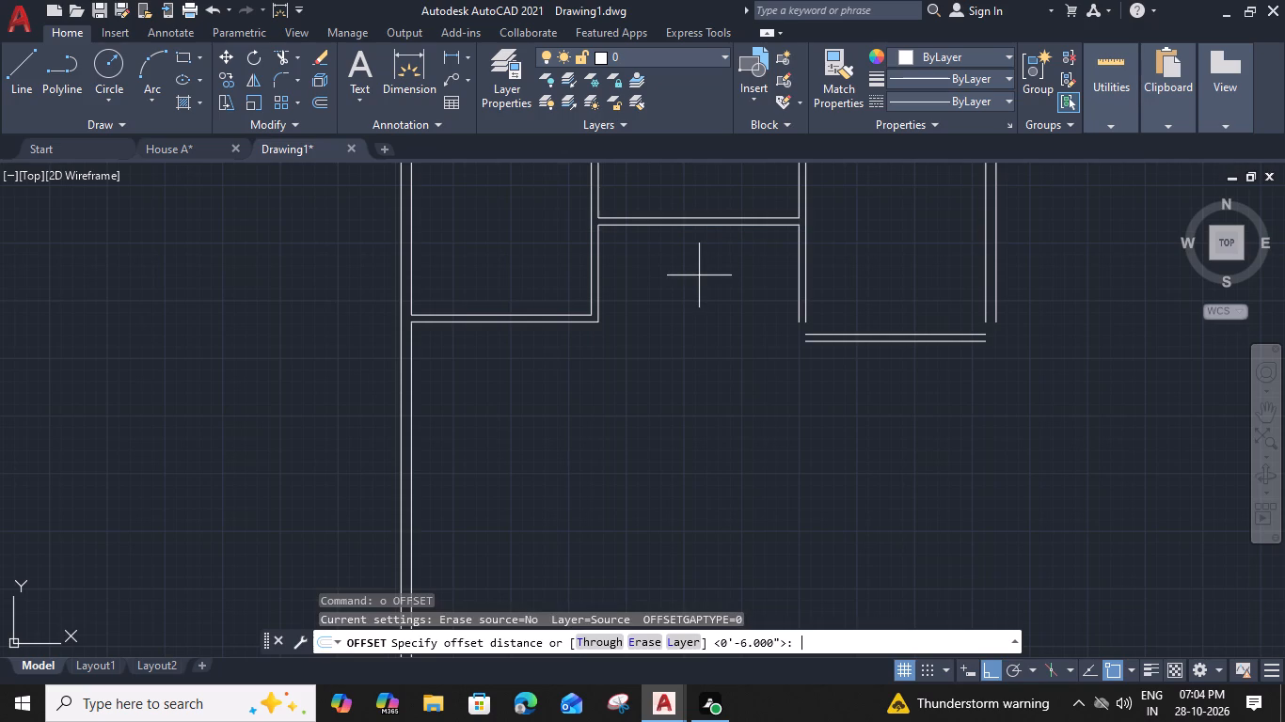
type("15'")
type("4.5\"")
key("Return")
left_click_drag(703, 448, 704, 461)
middle_click_drag(704, 462, 655, 362)
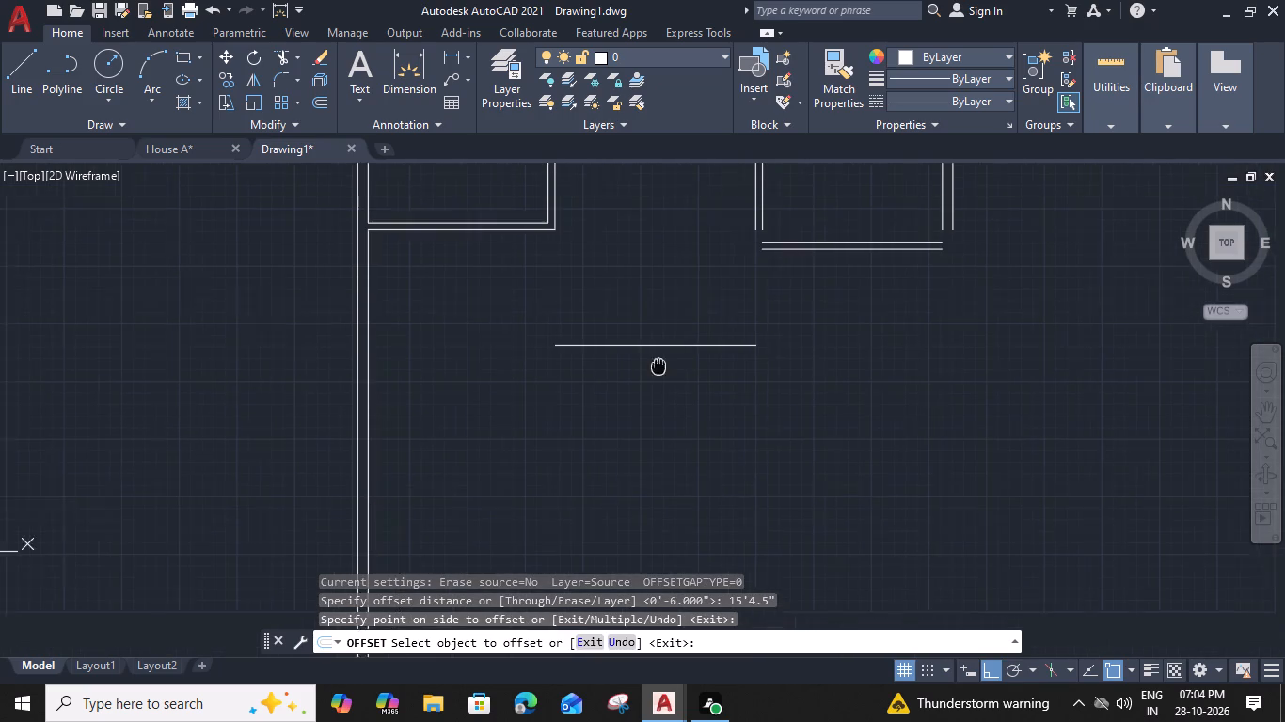
middle_click_drag(655, 362, 654, 361)
key("Escape")
Offset the new line below the middle room 9" downward to give the wall its thickness.
left_click(659, 338)
key("o")
key("space")
key("9")
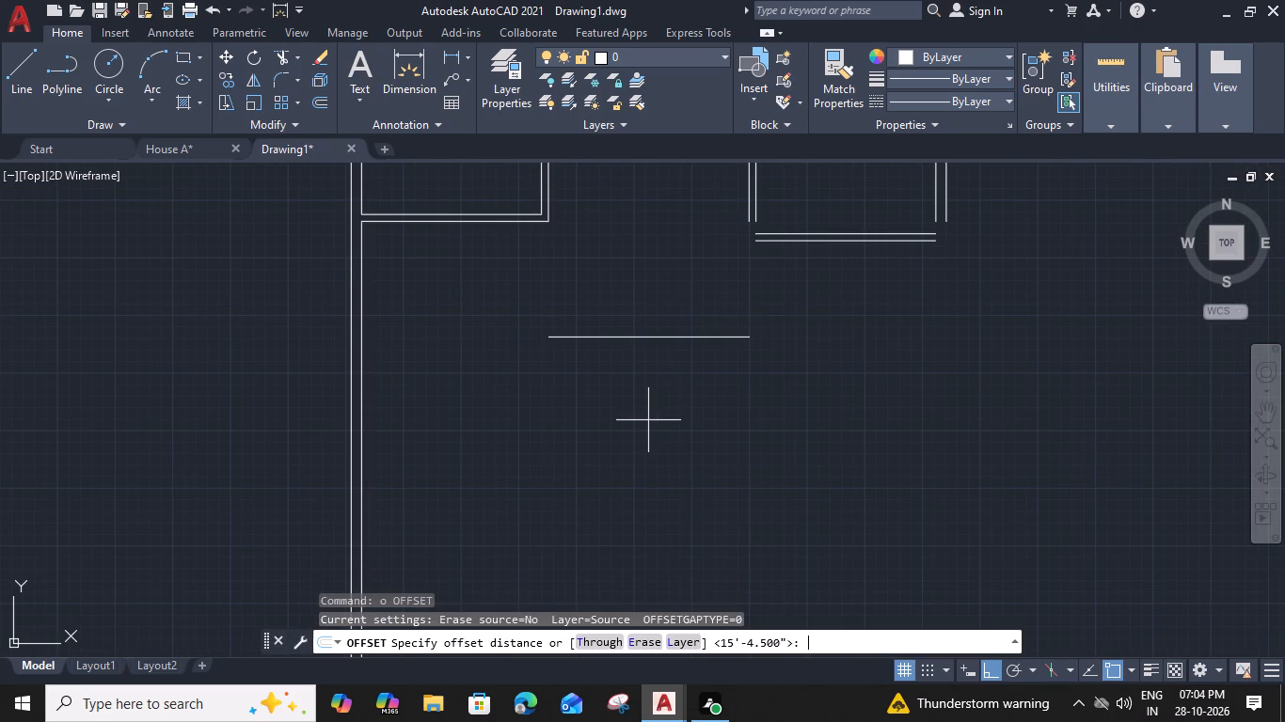
key("shift+quotedbl")
key("Return")
left_click(648, 445)
key("Escape")
Extend the second vertical partition's left line down to the middle room's new wall, and its right line to the right room's bottom wall.
middle_click_drag(651, 415, 631, 406)
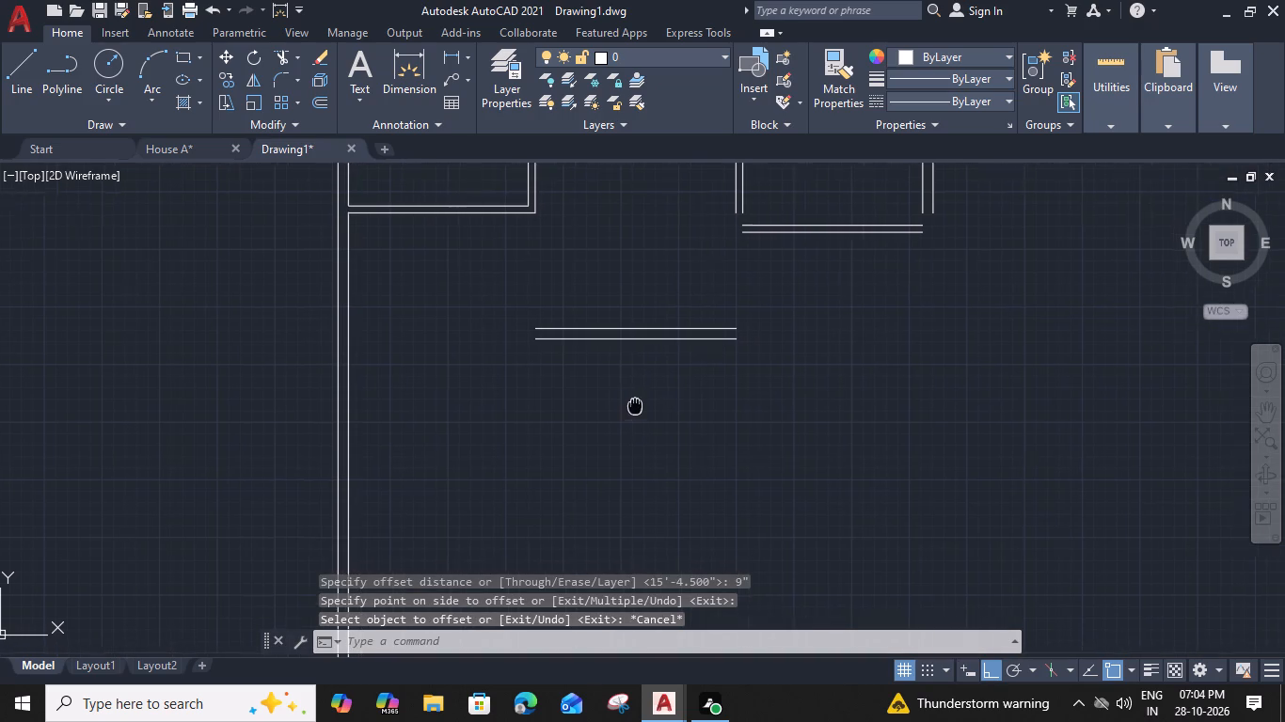
middle_click_drag(631, 406, 610, 406)
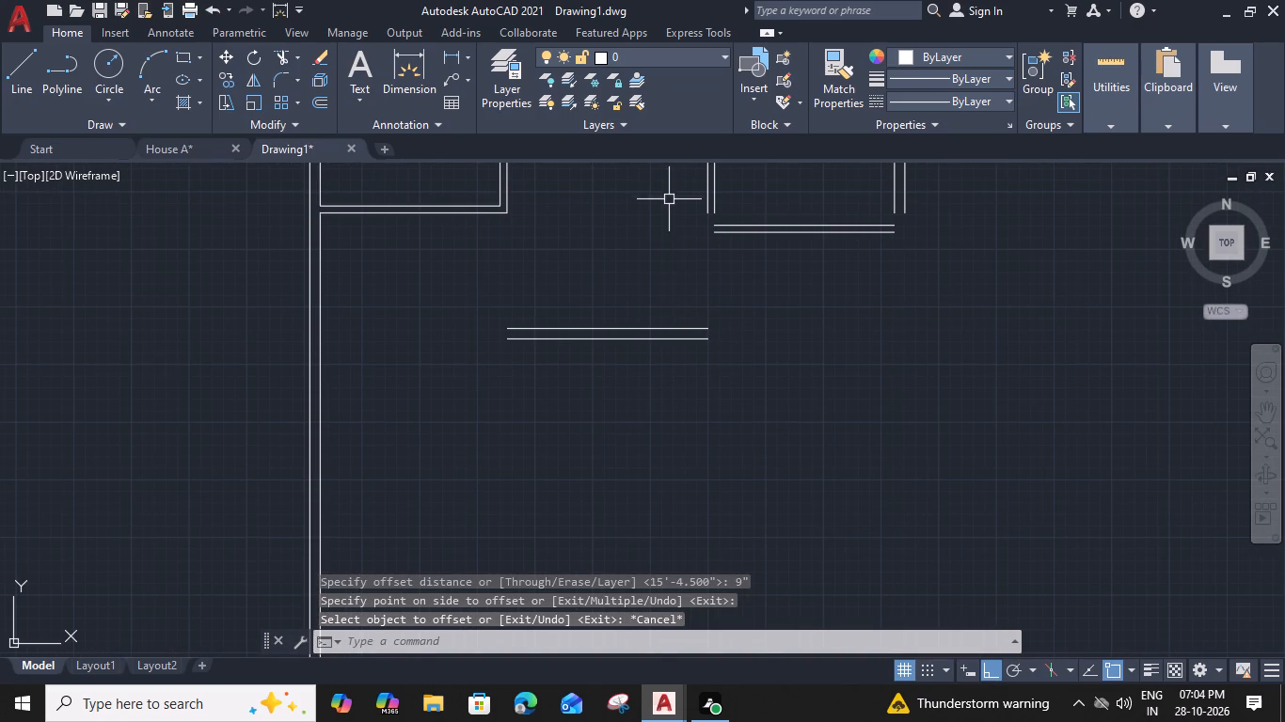
middle_click_drag(725, 297, 679, 300)
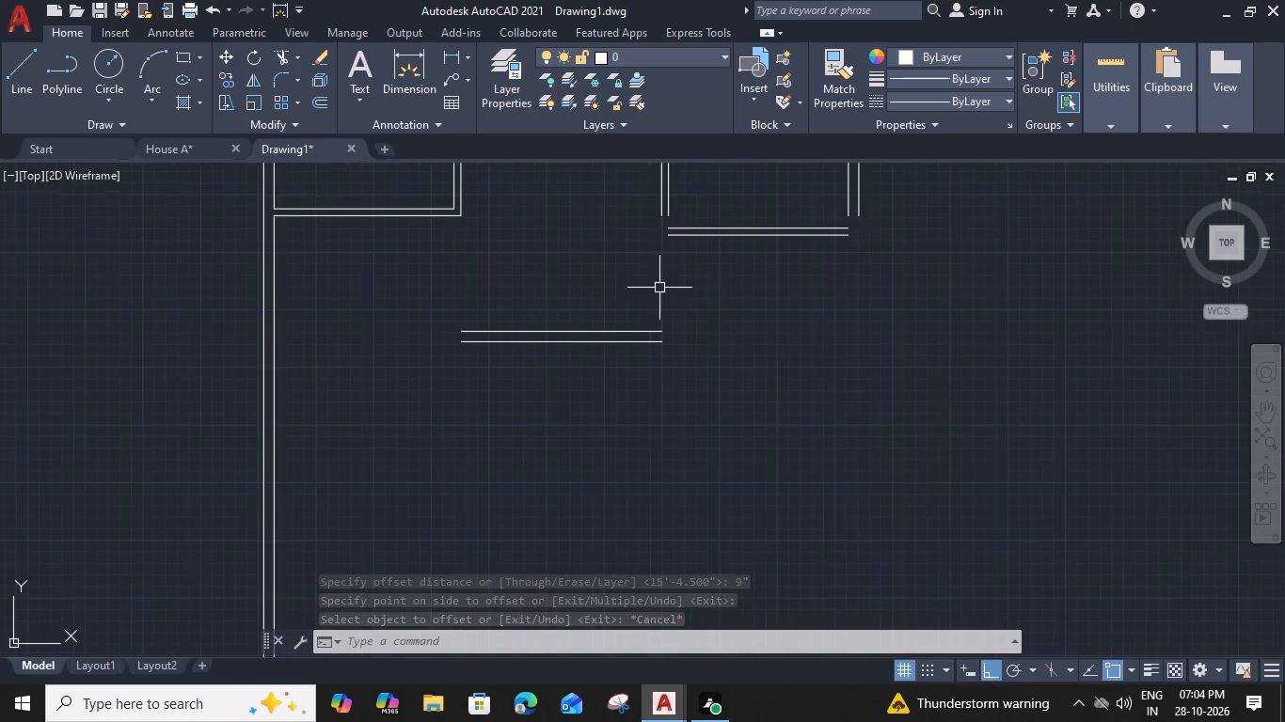
type("ex")
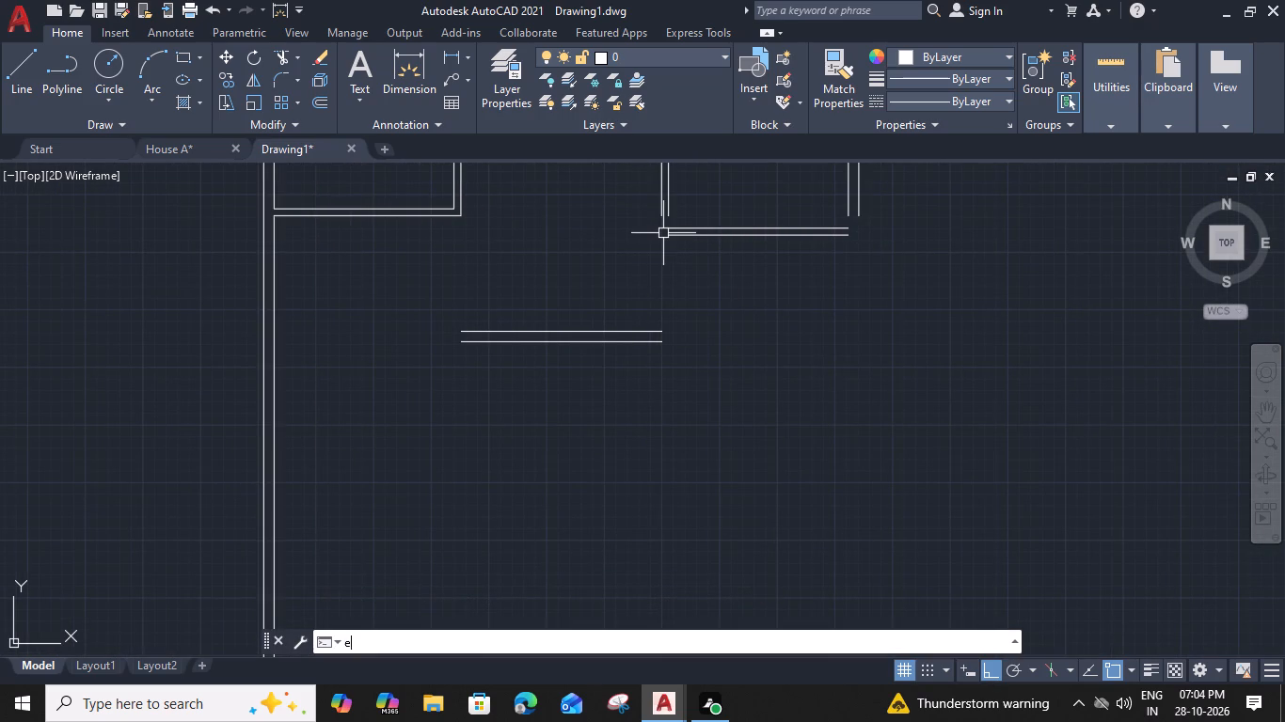
key("space")
left_click(685, 198)
left_click(623, 219)
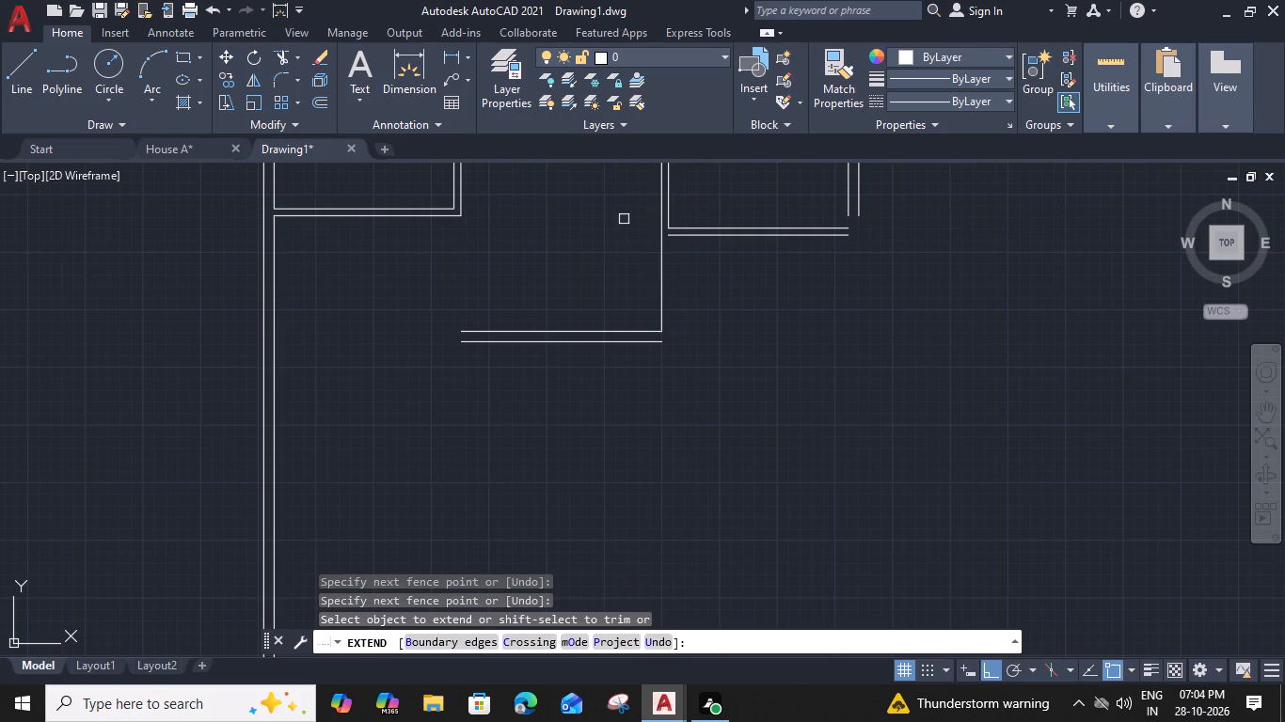
left_click(671, 212)
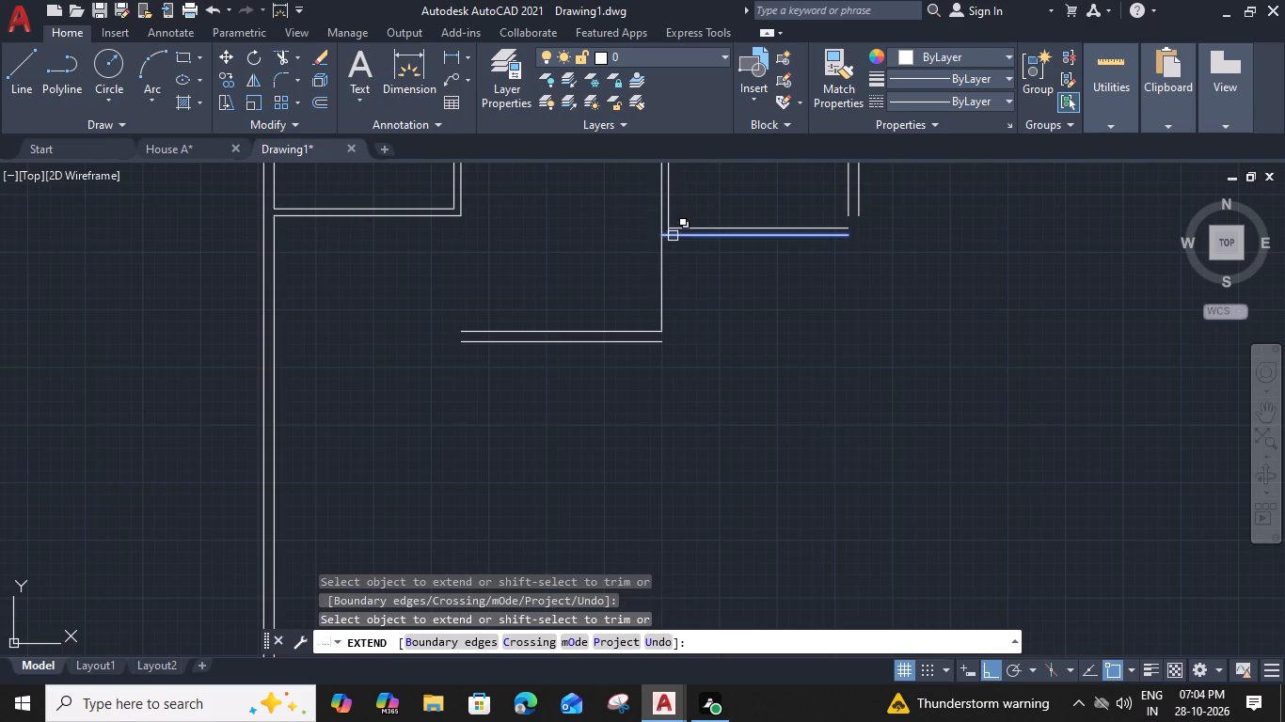
key("Escape")
Fillet the lower line of the middle room's bottom wall with the second vertical partition's right line to close the outer corner.
type("f")
key("space")
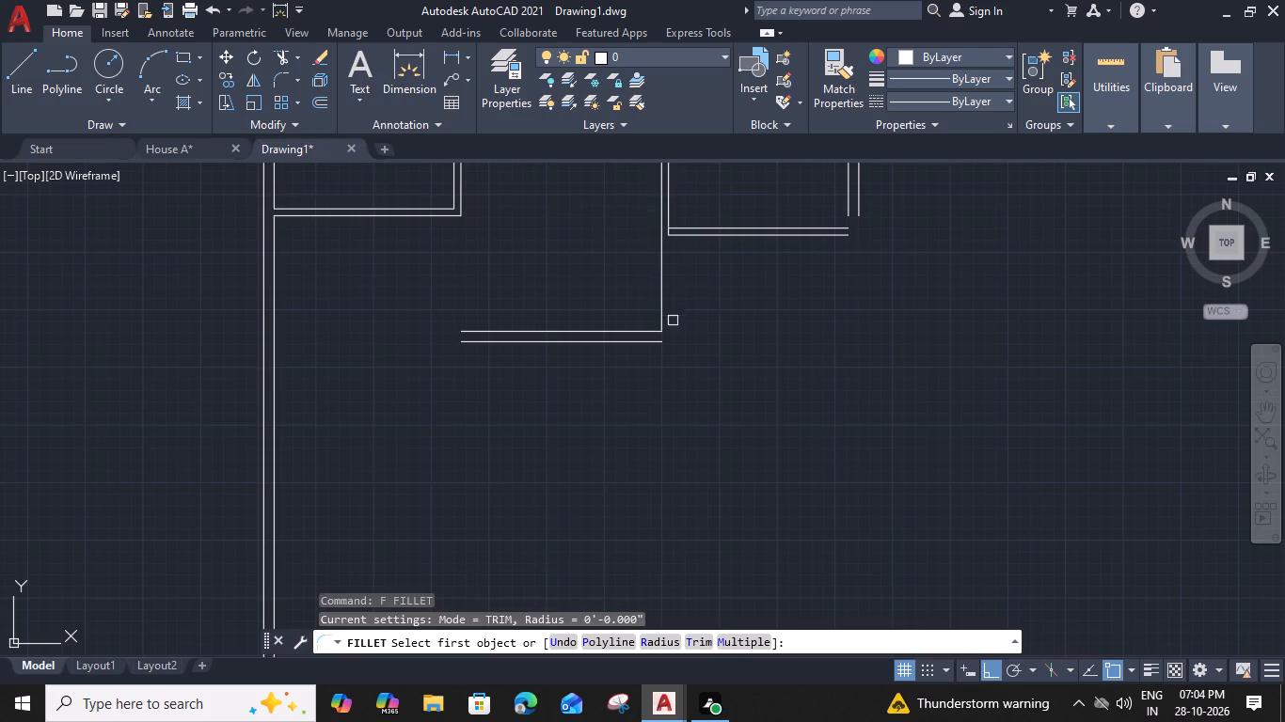
left_click(636, 343)
left_click(671, 203)
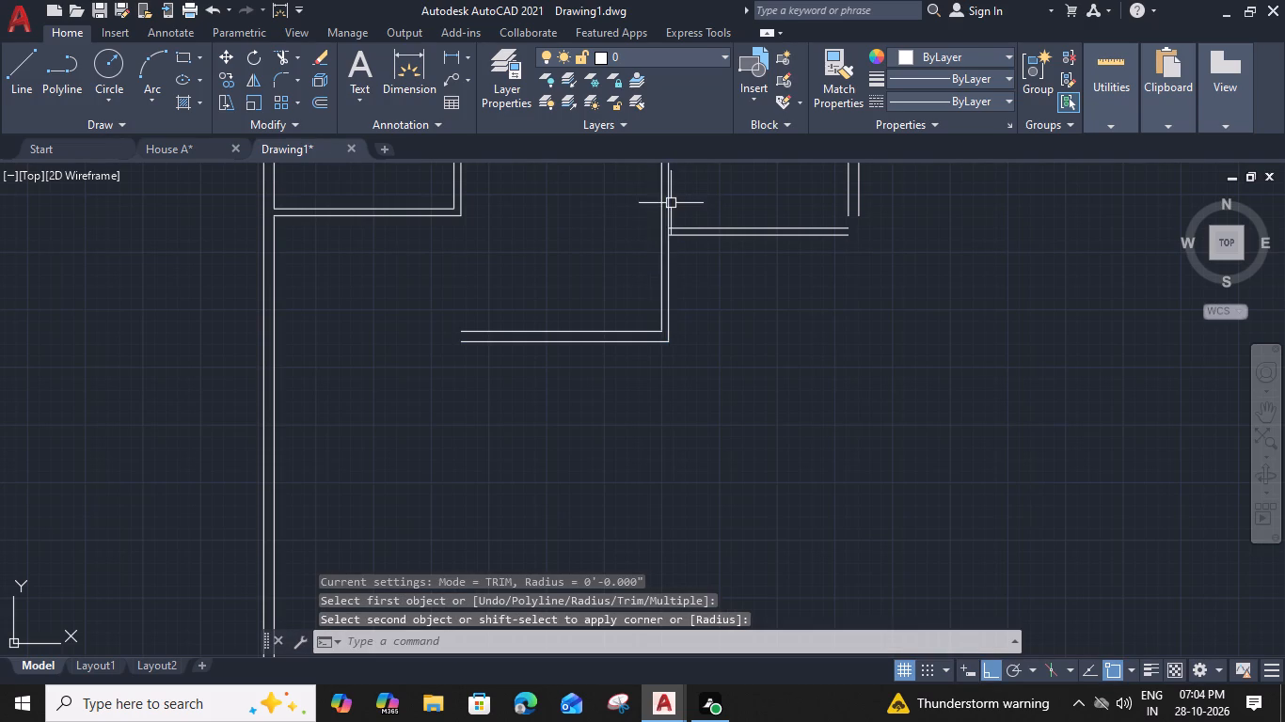
Offset the lower line of the right room's bottom wall 15'1.5" downward.
left_click(733, 239)
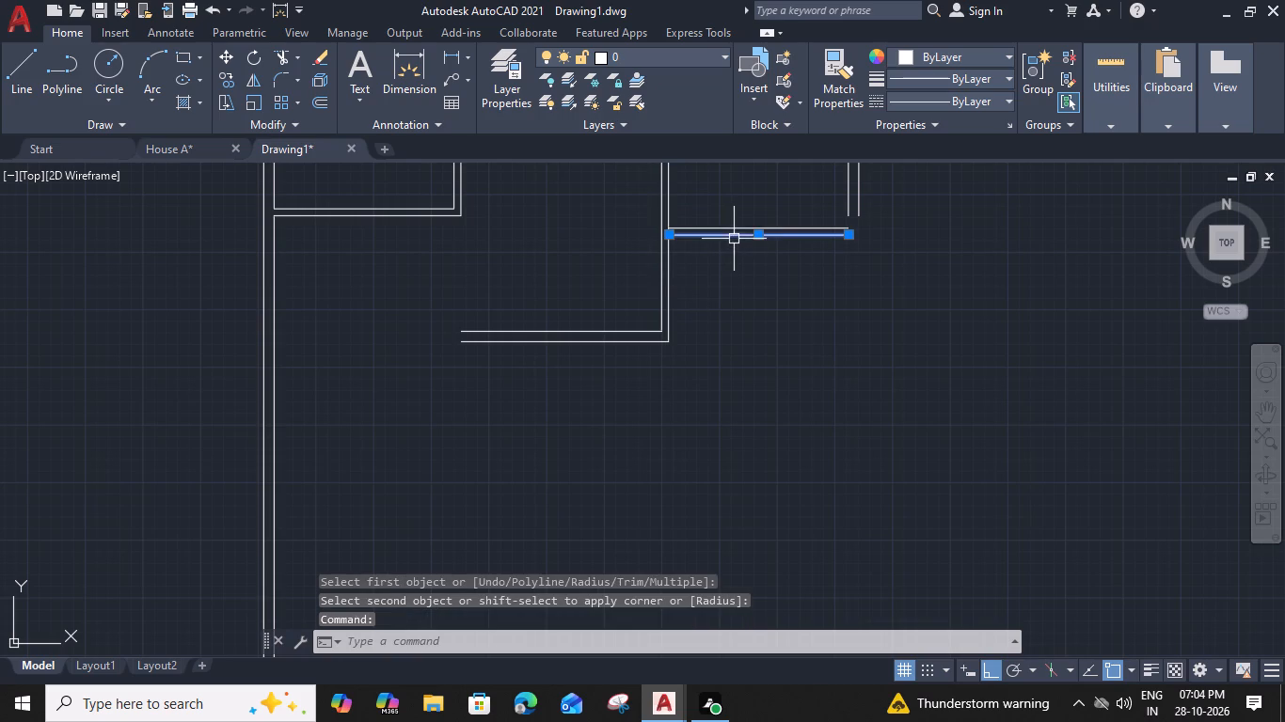
key("o")
key("space")
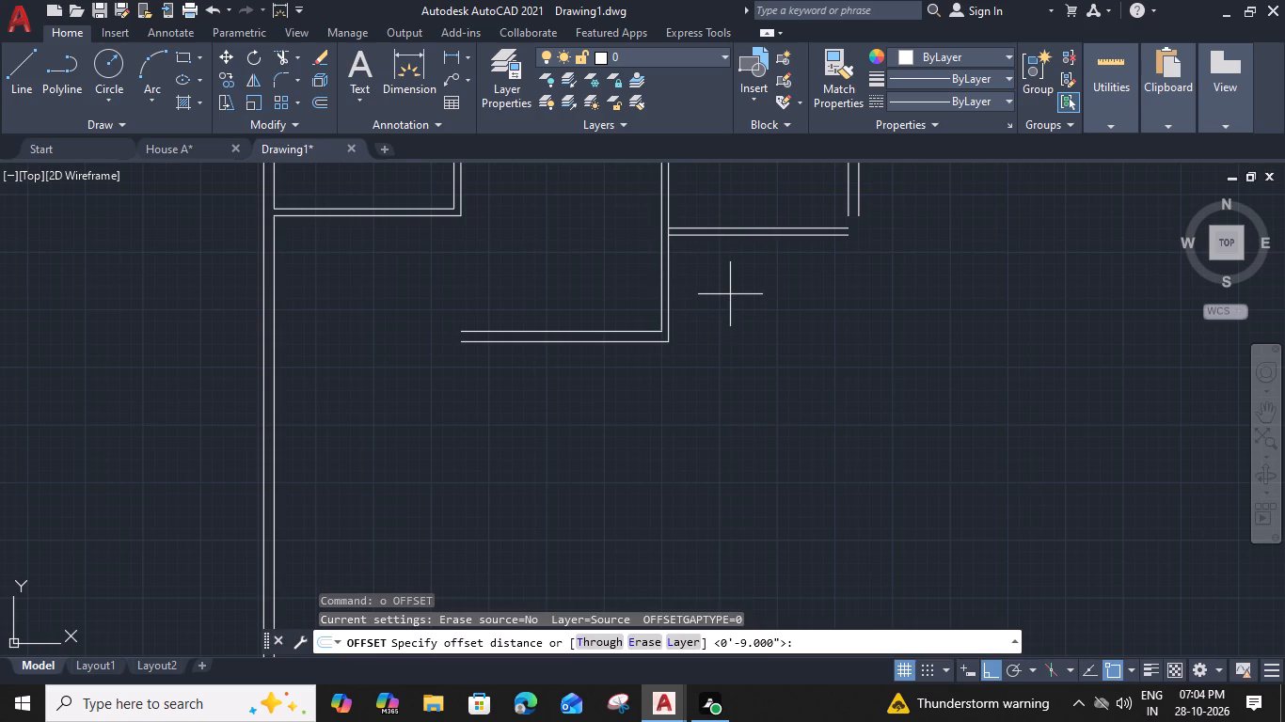
key("1")
key("5")
key("apostrophe")
type("1.5\"")
key("Return")
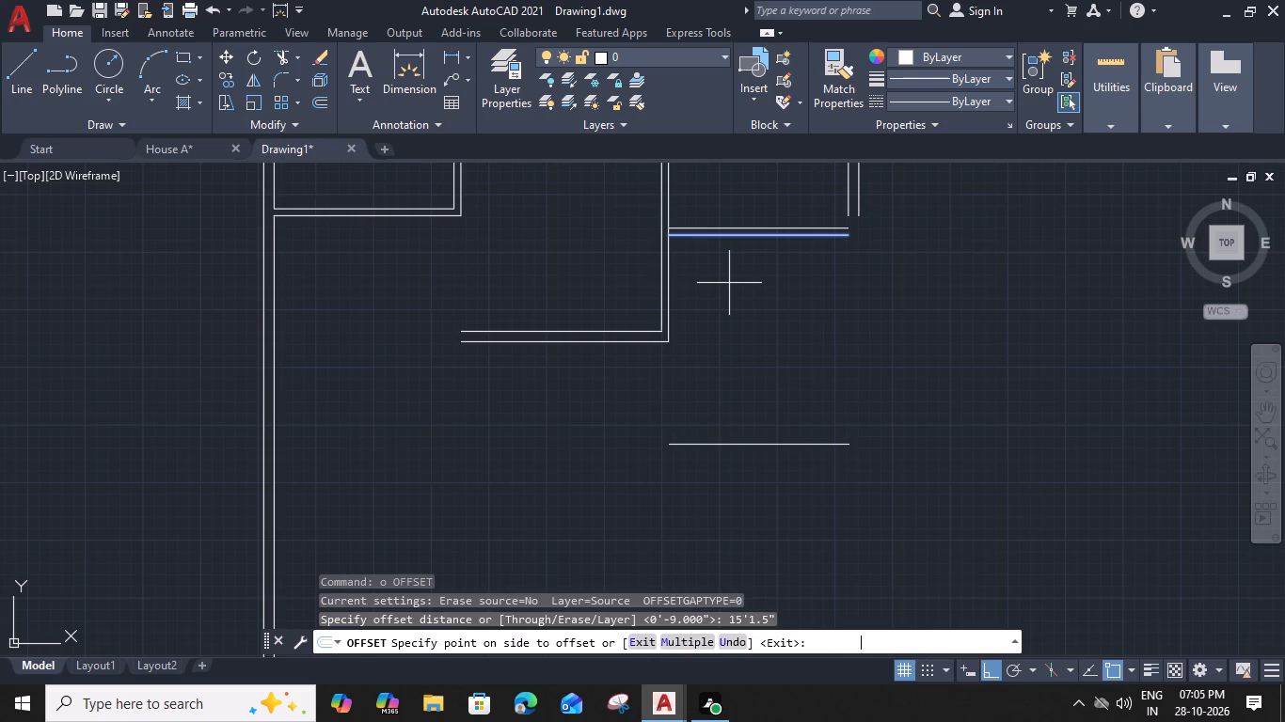
left_click(722, 483)
key("Escape")
Offset the new line below the right room 6" downward to give the partition its thickness.
middle_click_drag(724, 484, 595, 433)
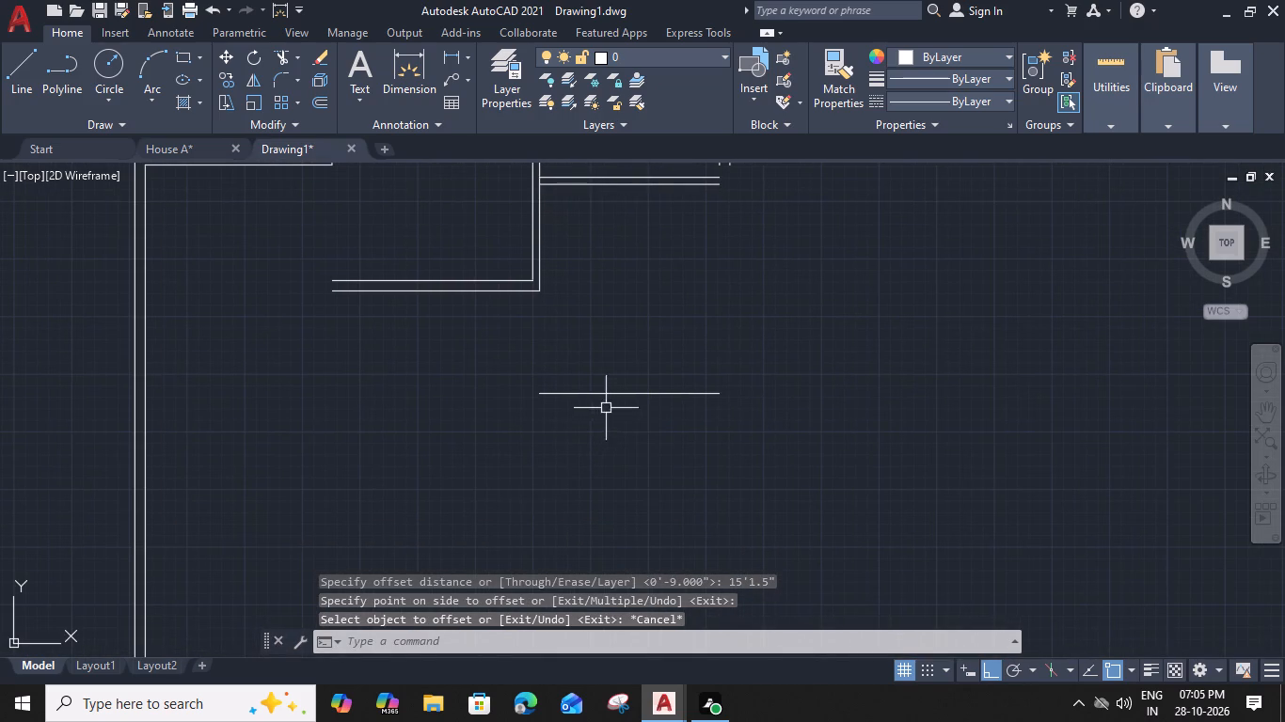
left_click(621, 393)
type("o")
key("space")
type("6\"")
key("Return")
left_click(617, 489)
key("Escape")
Offset the lower line of the new horizontal partition 4'9" downward.
middle_click_drag(614, 467, 582, 443)
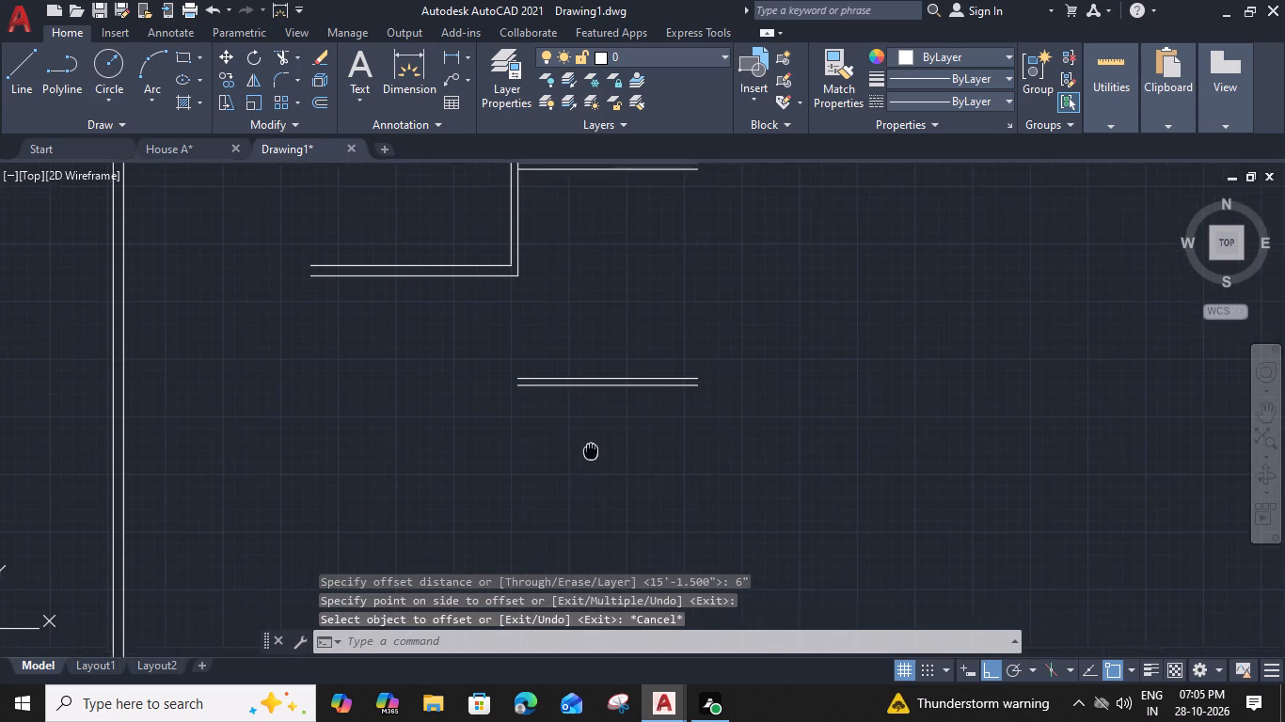
middle_click_drag(582, 443, 559, 418)
left_click(612, 353)
type("o")
key("space")
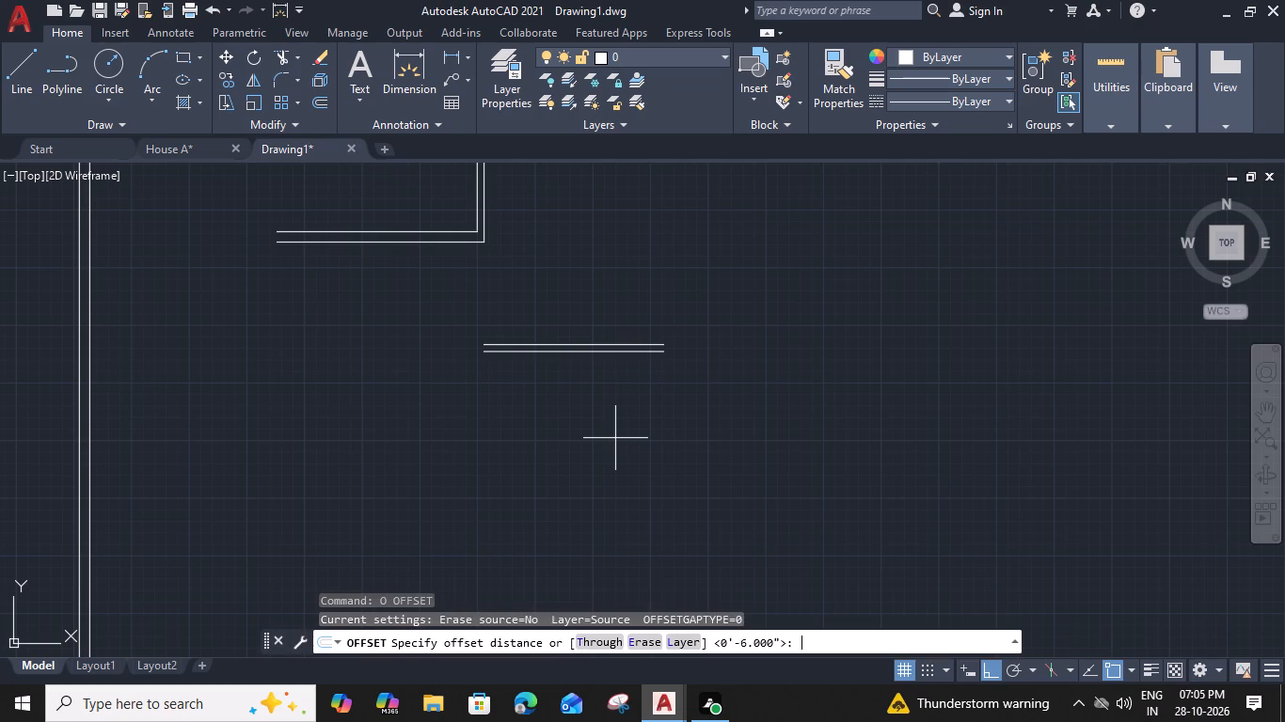
key("4")
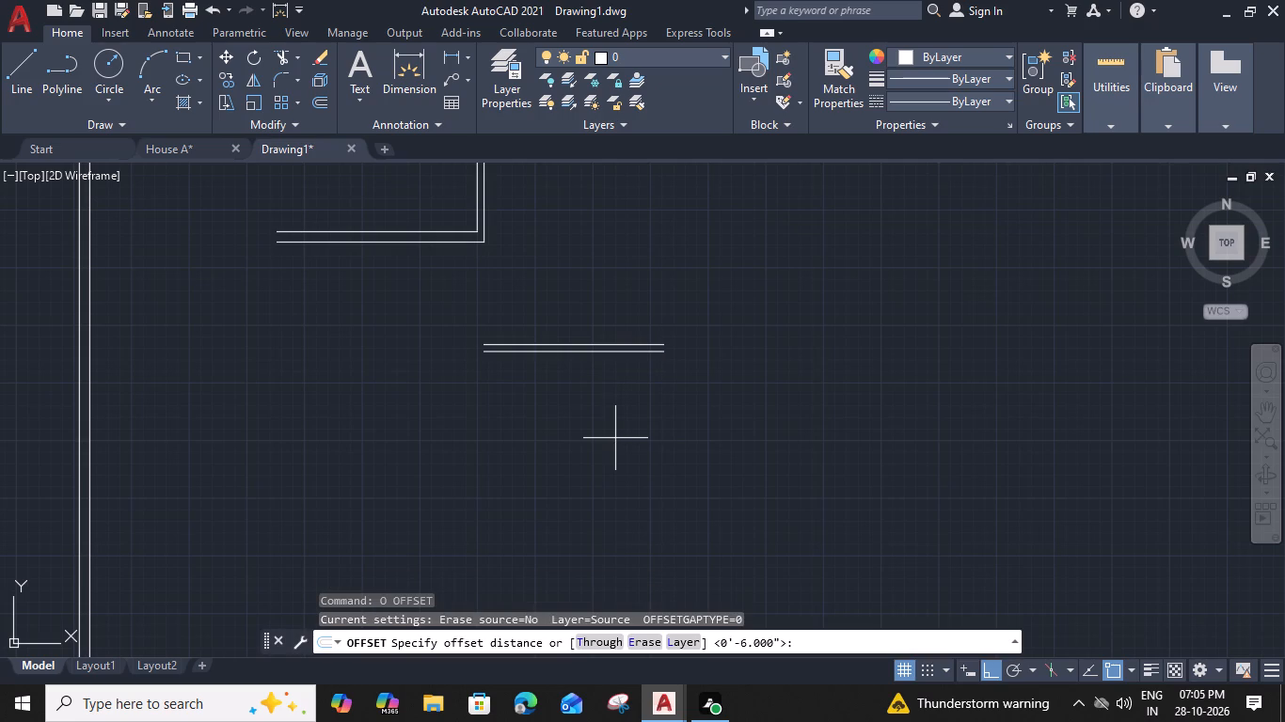
key("apostrophe")
type("9\"")
key("Return")
left_click(612, 456)
key("Escape")
Offset the new bottom line 6" downward to form the bottom wall of the small lower room.
left_click(610, 417)
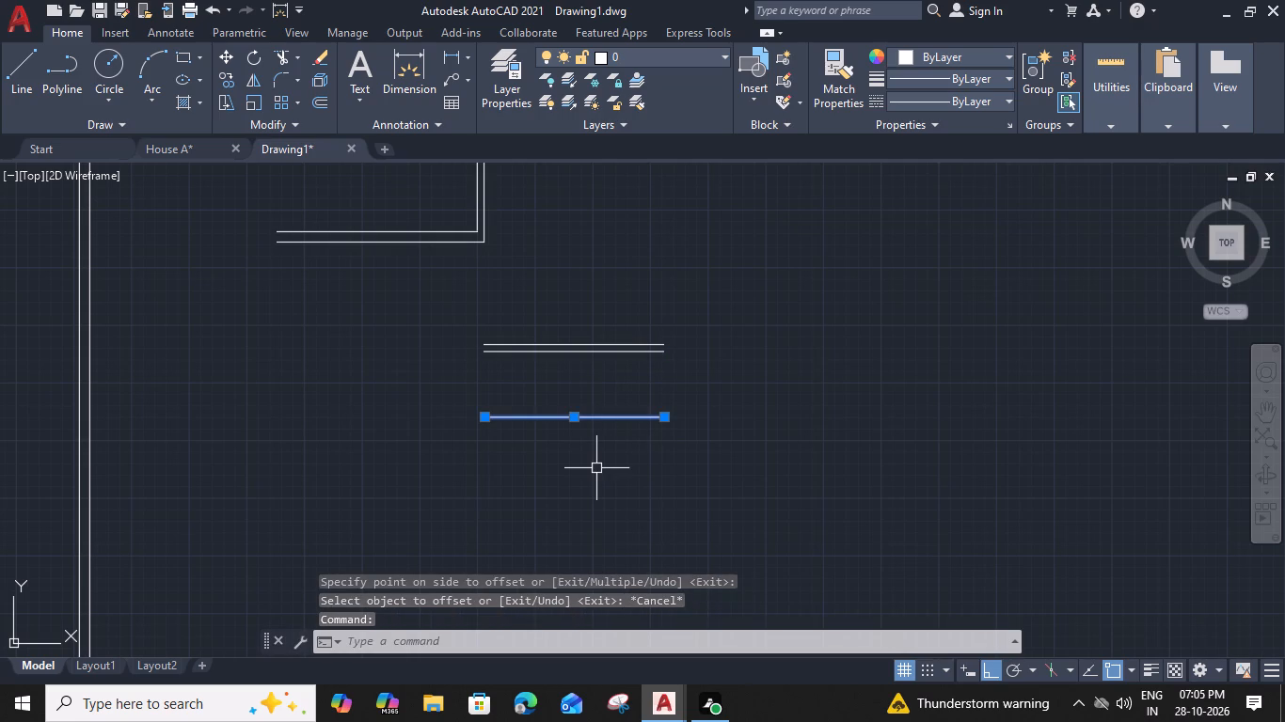
key("o")
key("space")
key("9")
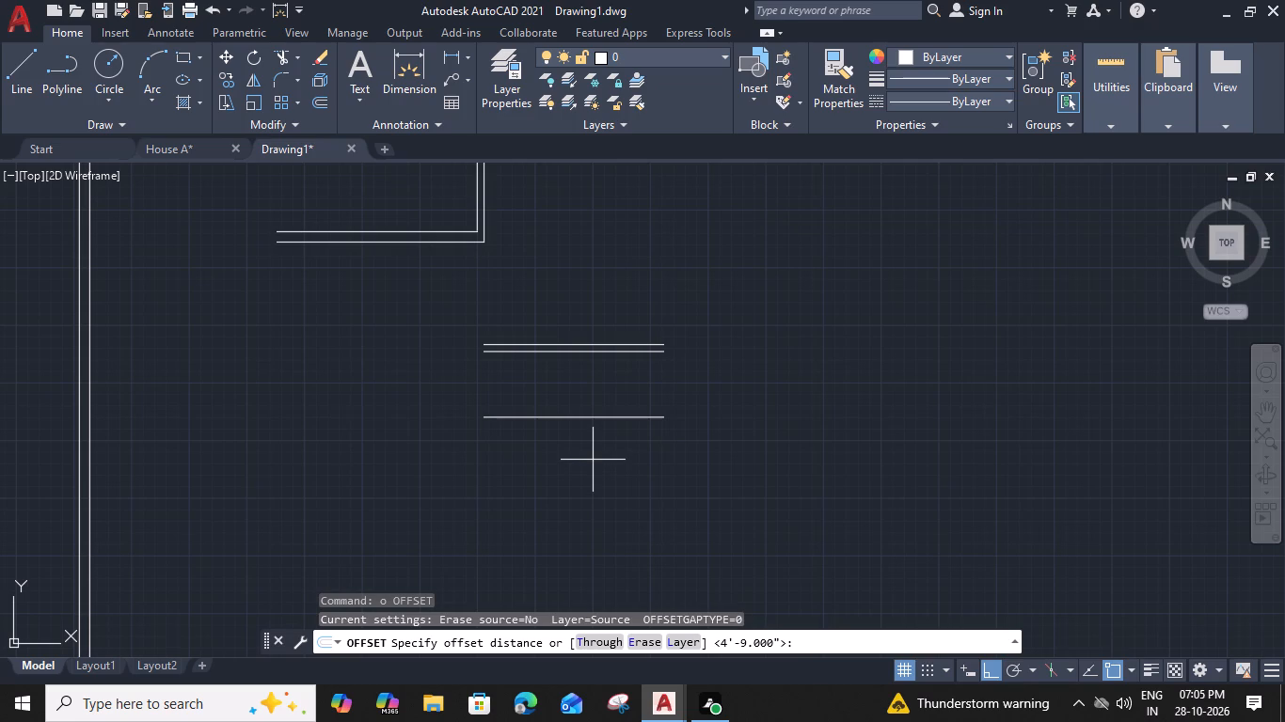
key("BackSpace")
type("6\"")
key("Return")
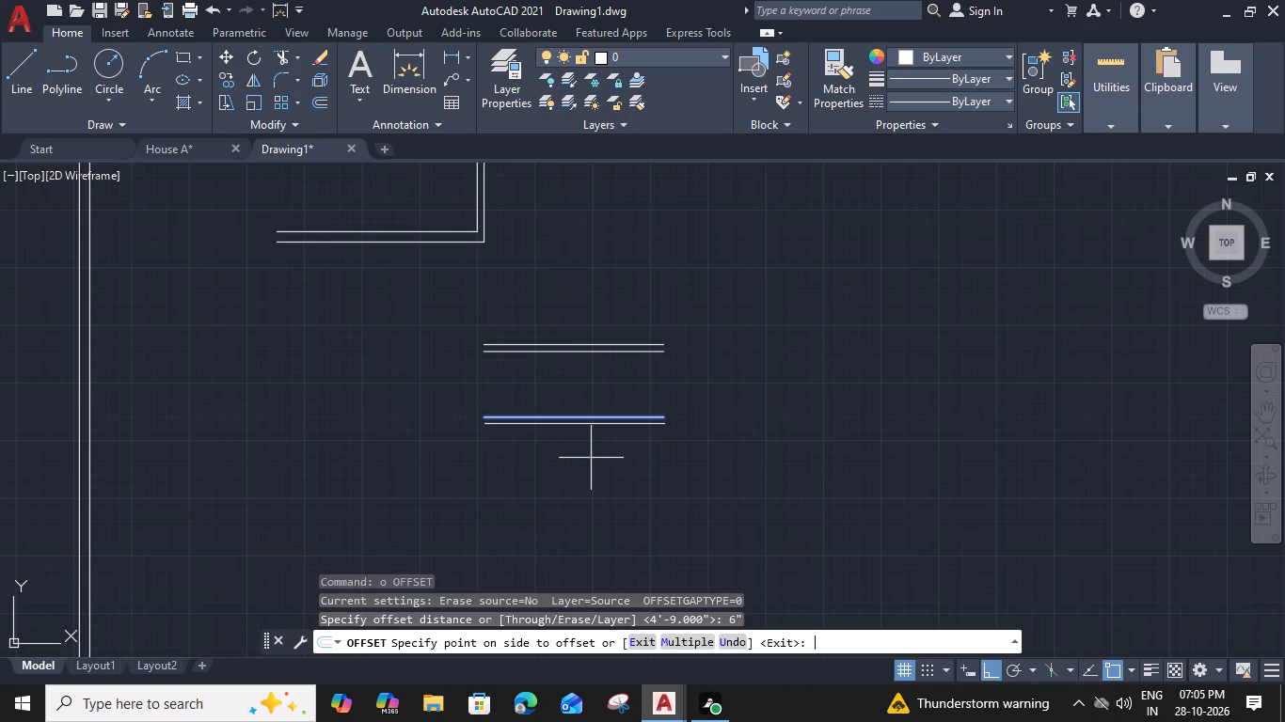
left_click(591, 480)
key("Escape")
Fillet the right outer wall's outer and inner lines with the lowest wall's lower and upper lines to close the bottom-right corner.
middle_click_drag(543, 389, 538, 467)
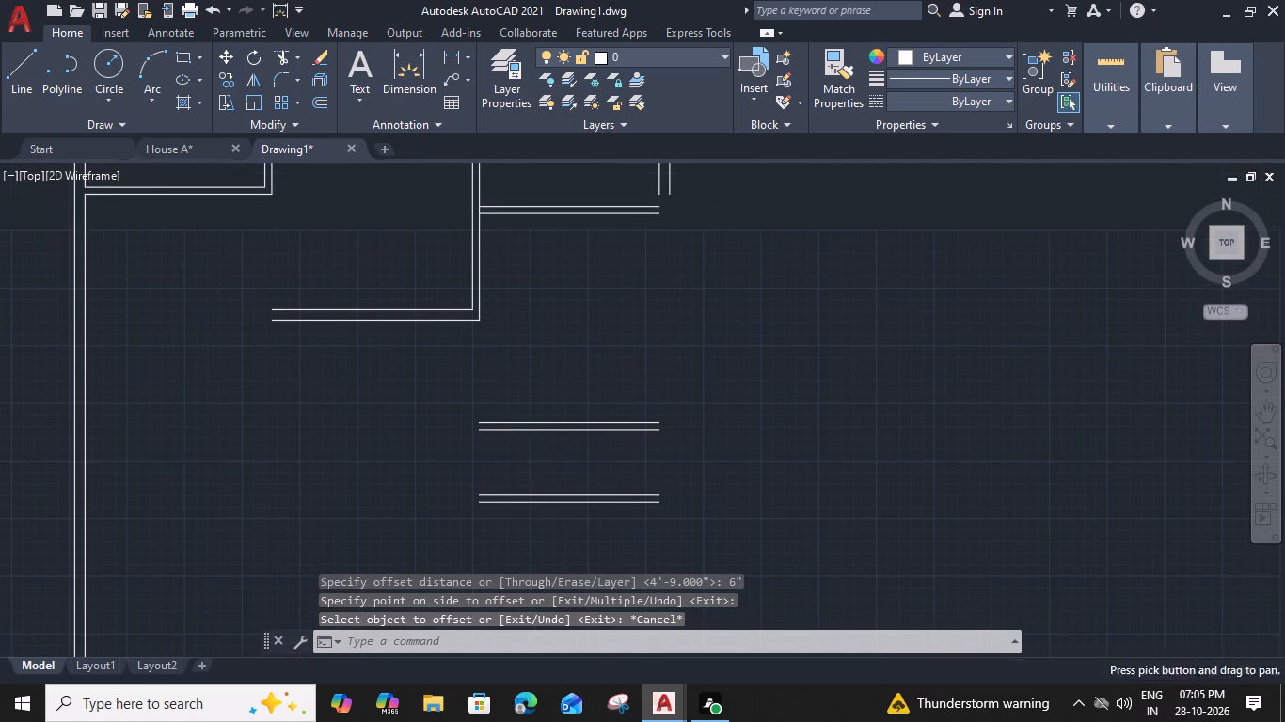
type("f")
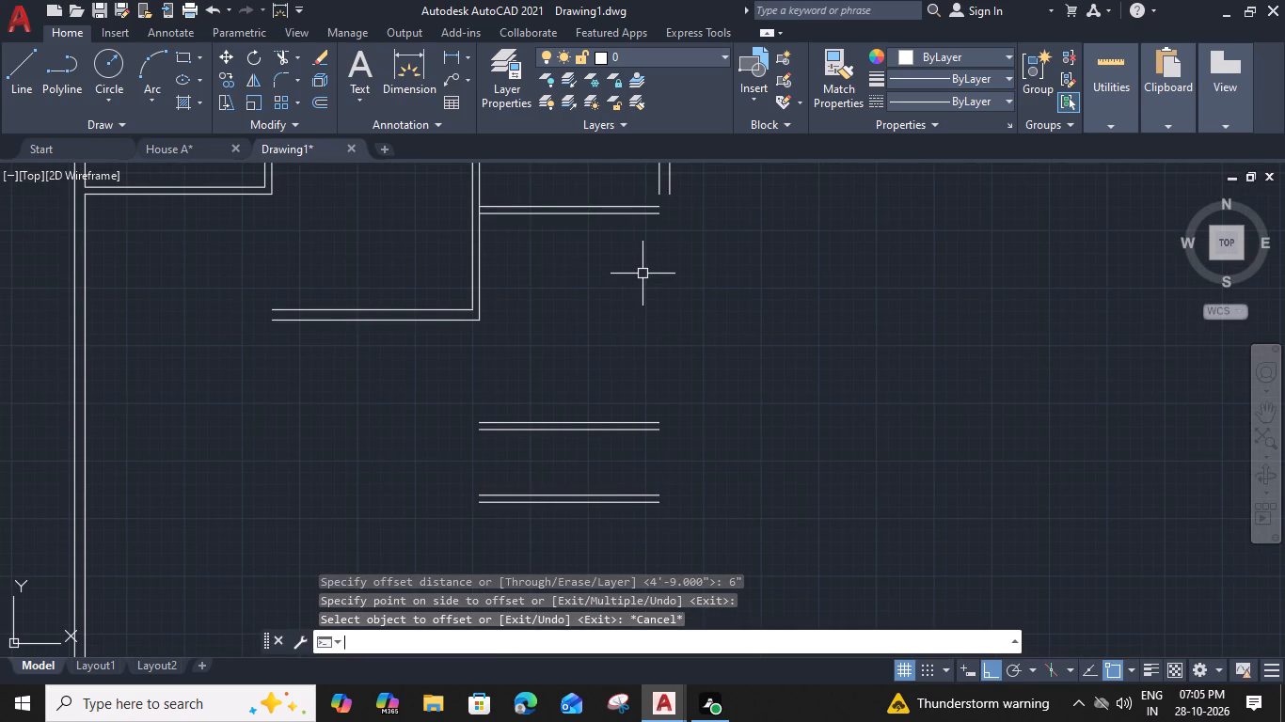
key("space")
left_click(674, 181)
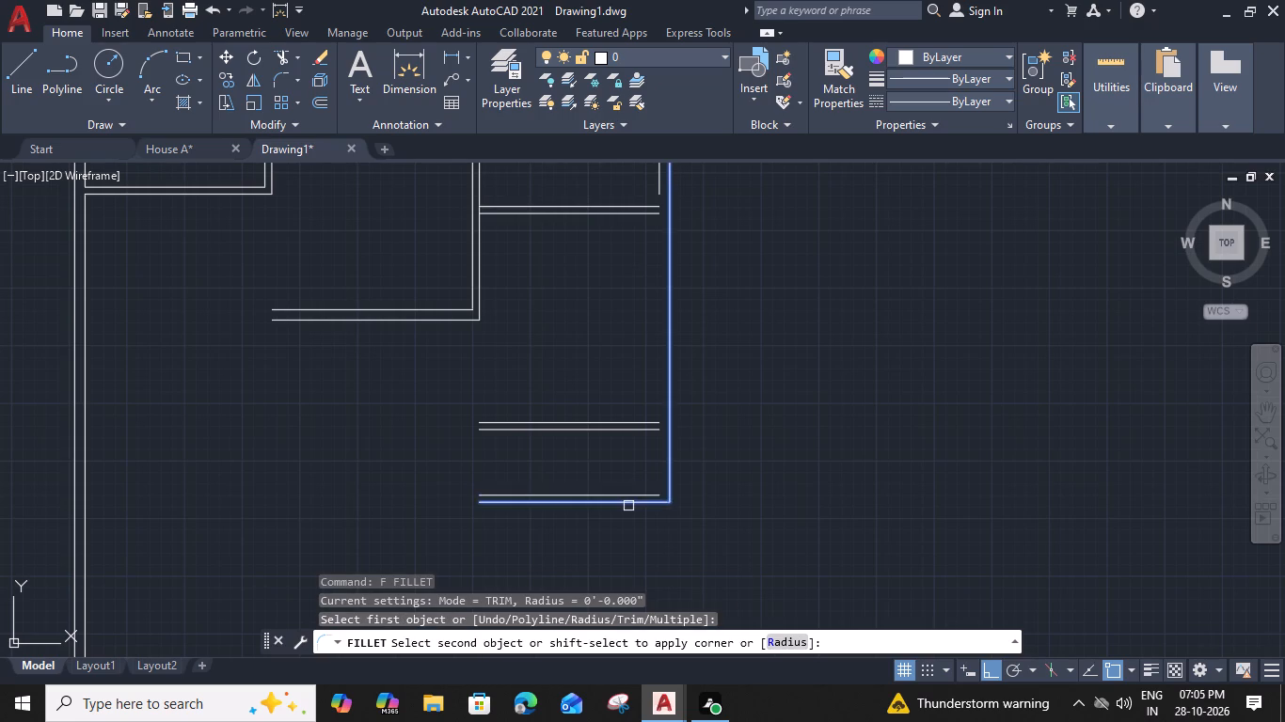
left_click(628, 506)
type("f")
key("space")
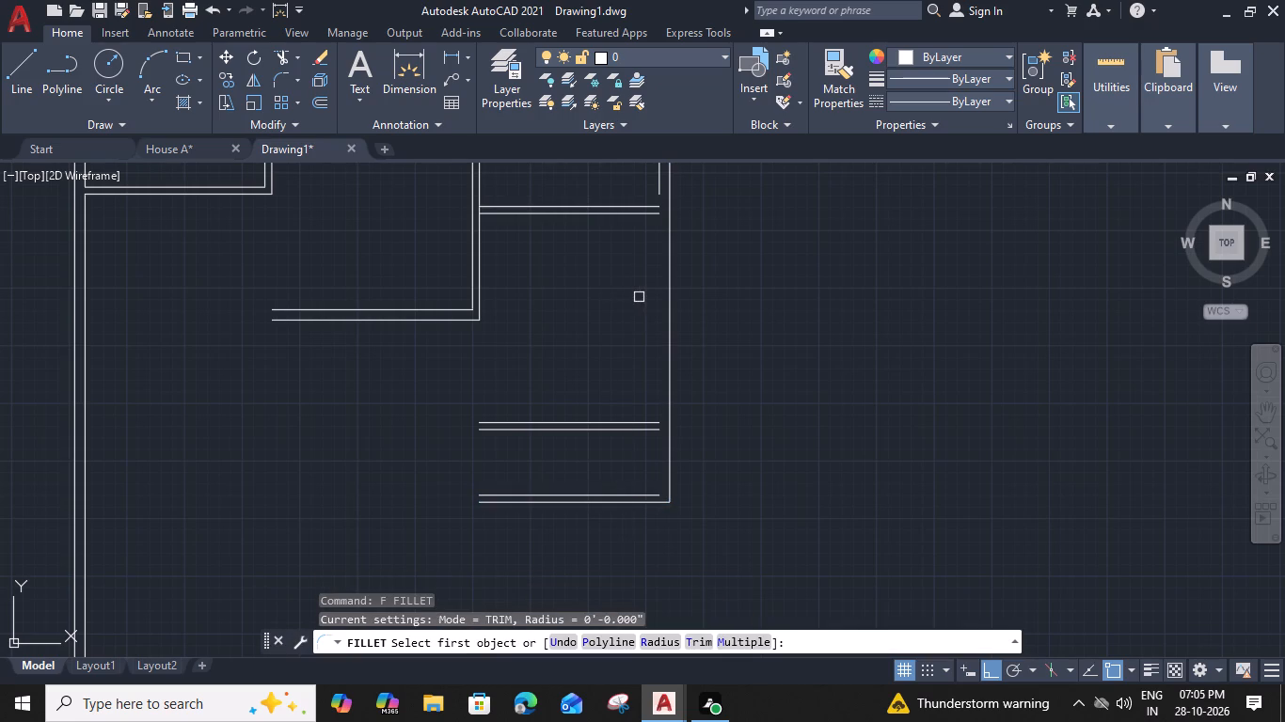
left_click(658, 183)
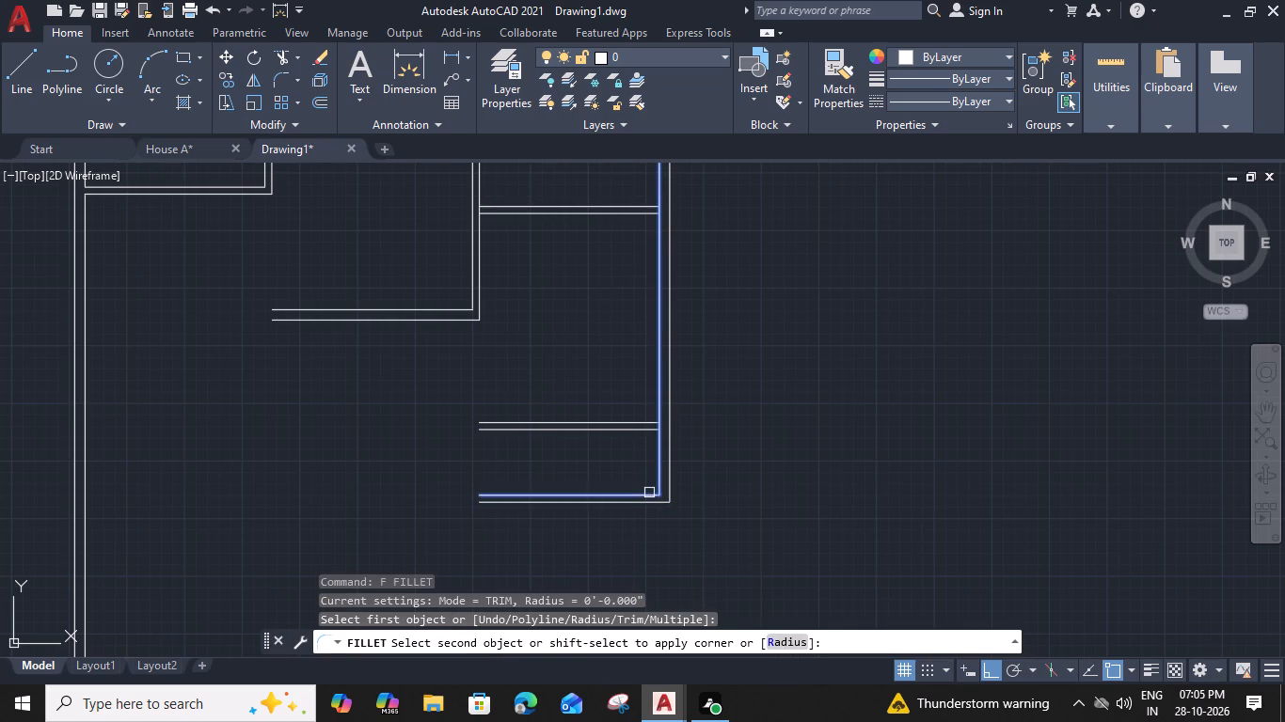
left_click(649, 493)
Trim the vertical wall segments between the partition lines at the lower partition's right end and both ends of the upper partition.
middle_click_drag(623, 277, 642, 316)
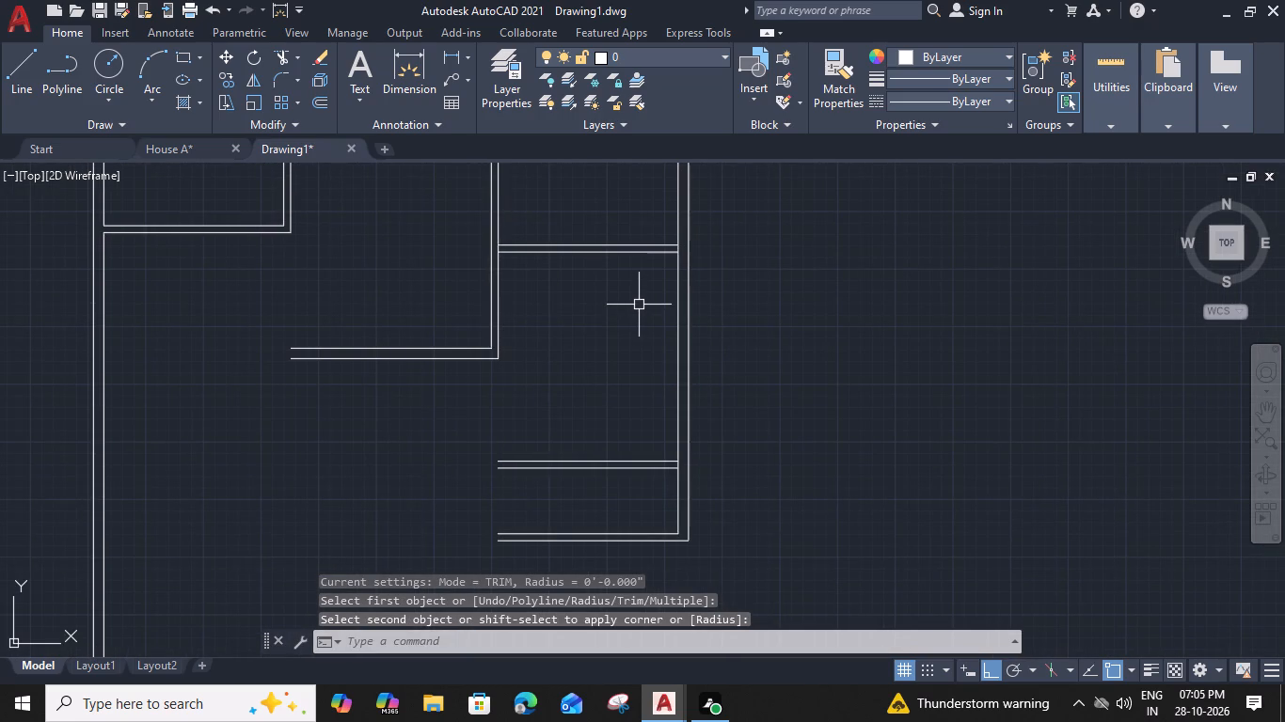
type("tr")
key("space")
scroll(673, 453, "up", 2)
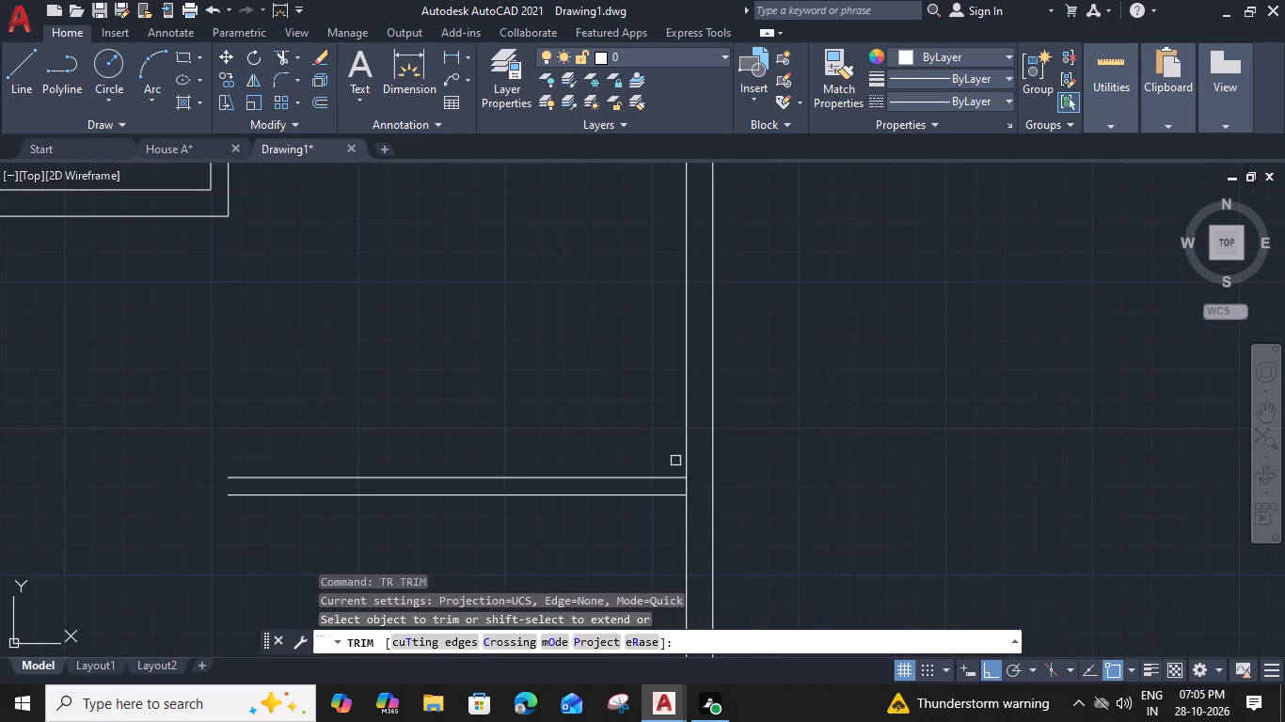
left_click(686, 490)
scroll(690, 505, "up", 1)
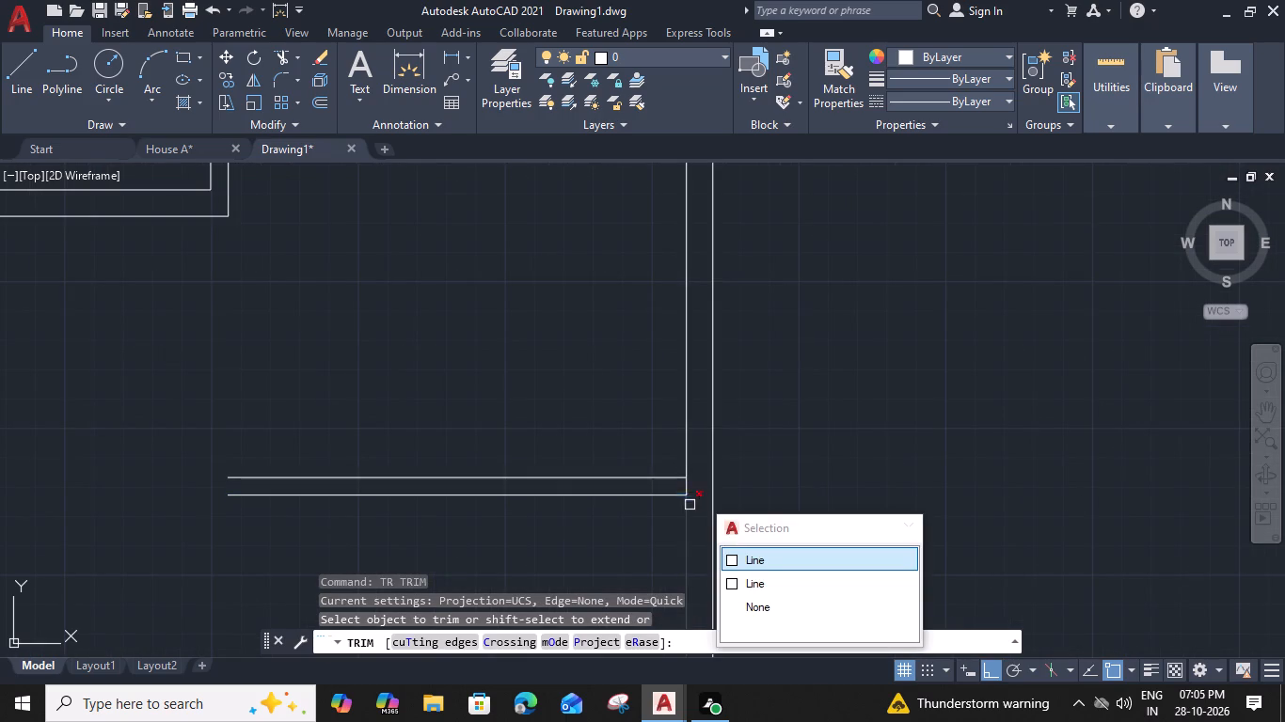
left_click(698, 483)
scroll(697, 478, "down", 2)
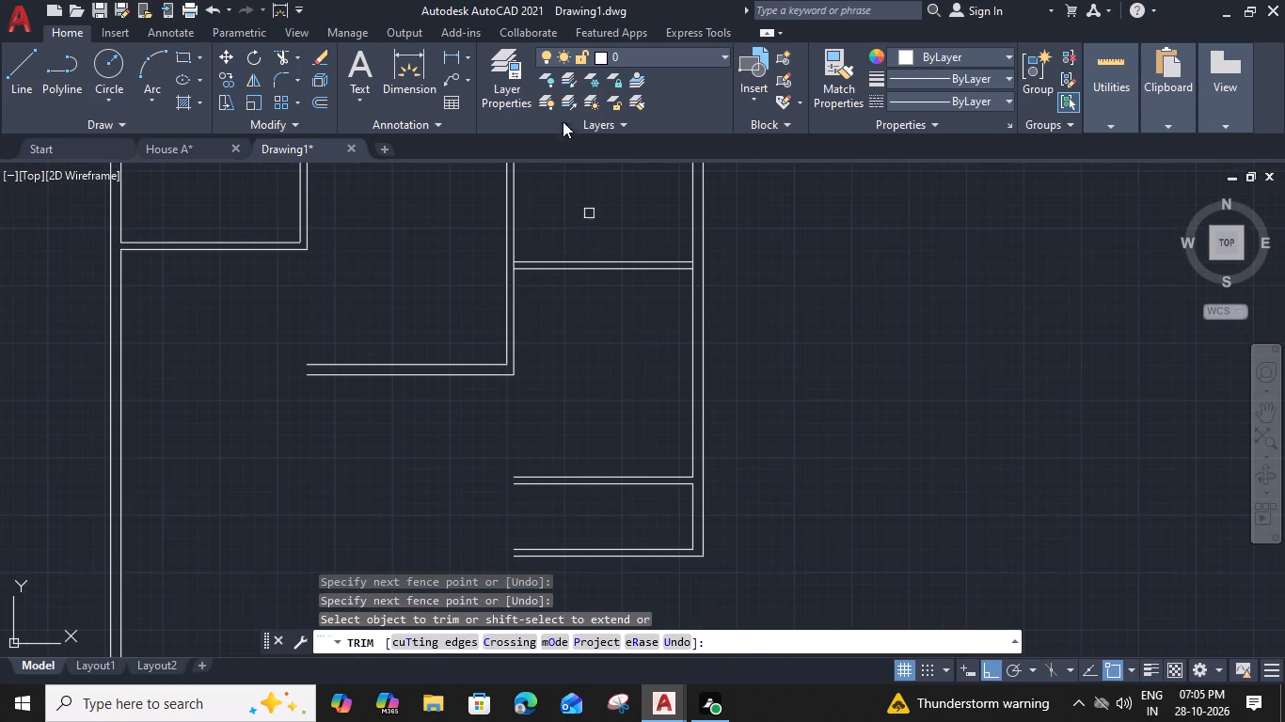
scroll(674, 273, "up", 2)
left_click(722, 259)
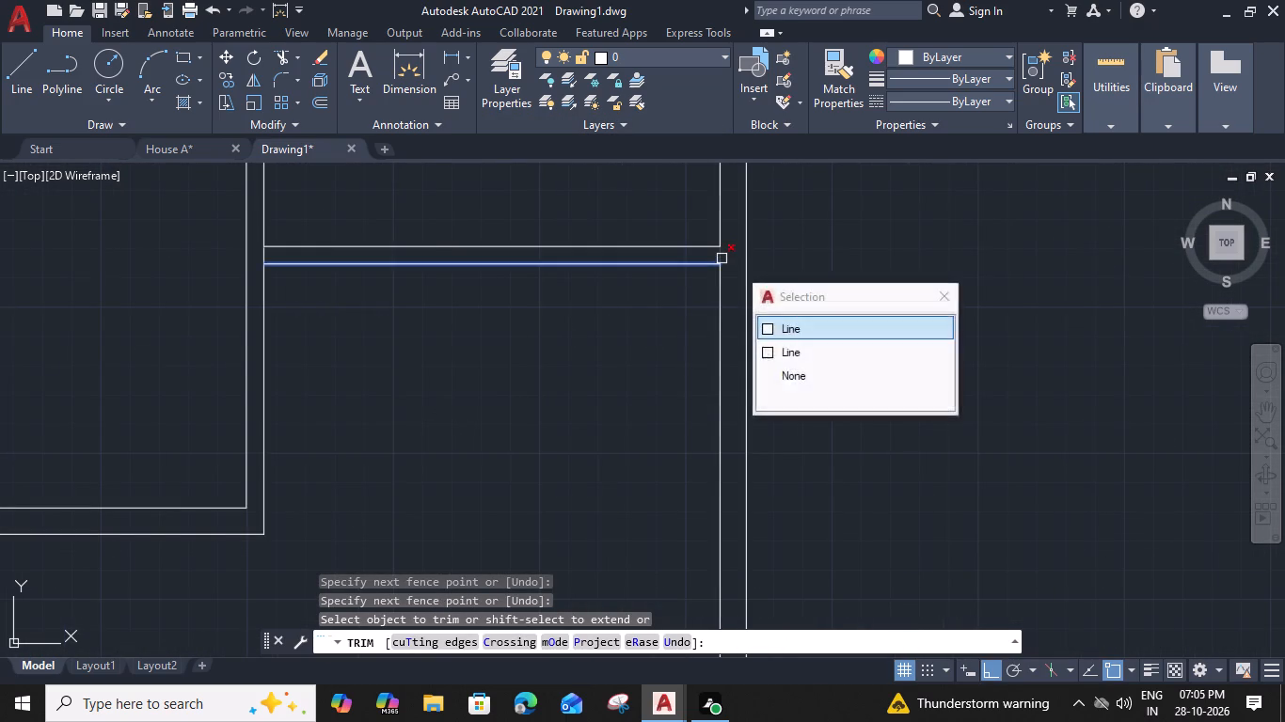
scroll(722, 259, "down", 2)
scroll(431, 253, "up", 1)
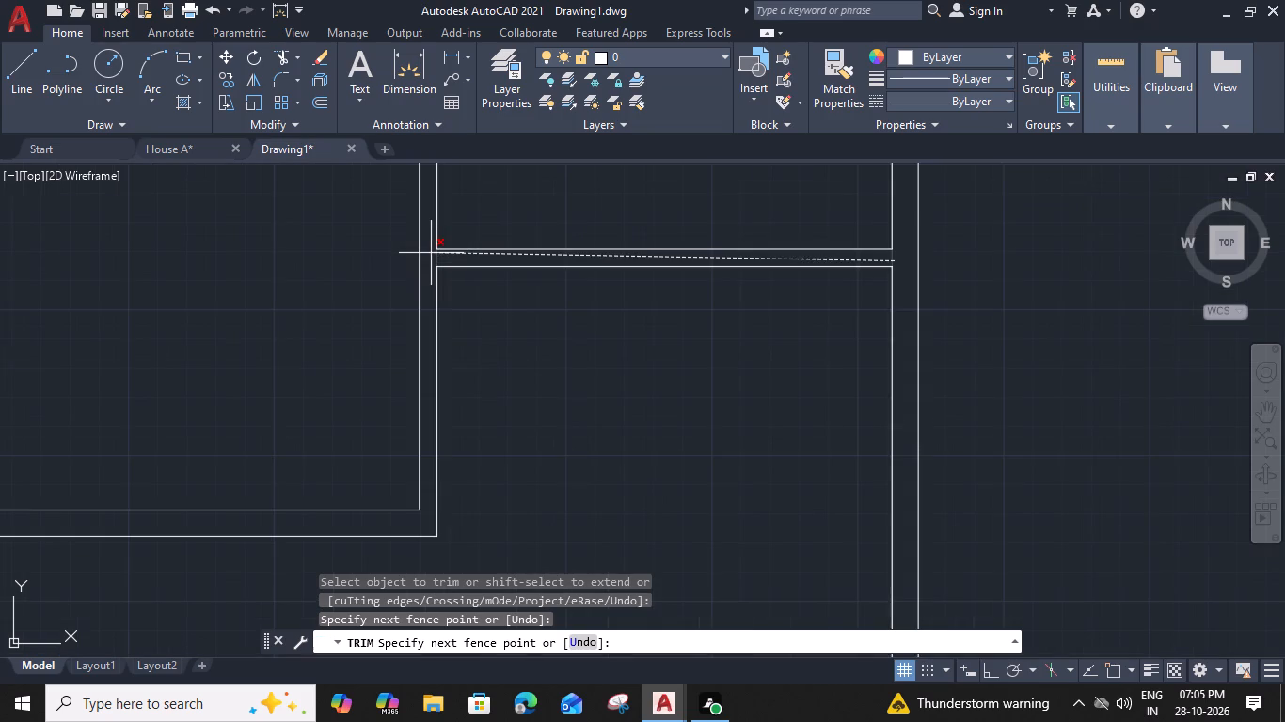
left_click(431, 253)
scroll(813, 357, "down", 2)
middle_click_drag(776, 415, 833, 258)
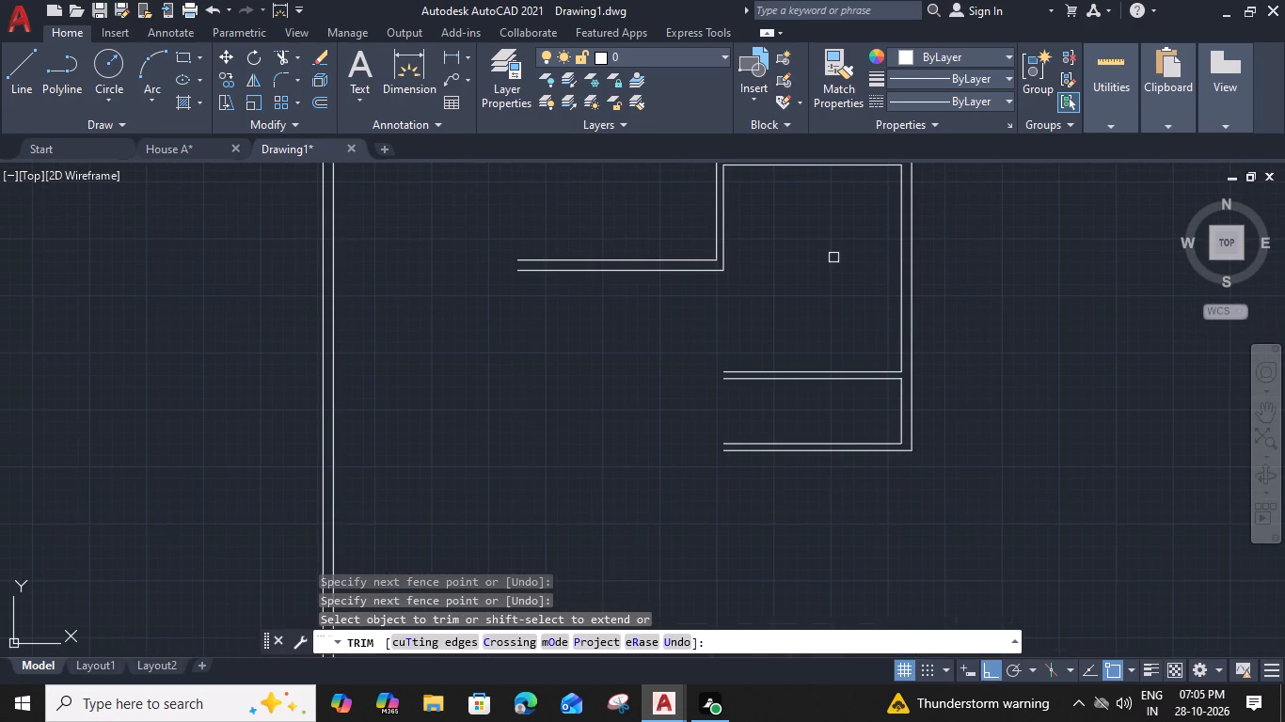
key("Escape")
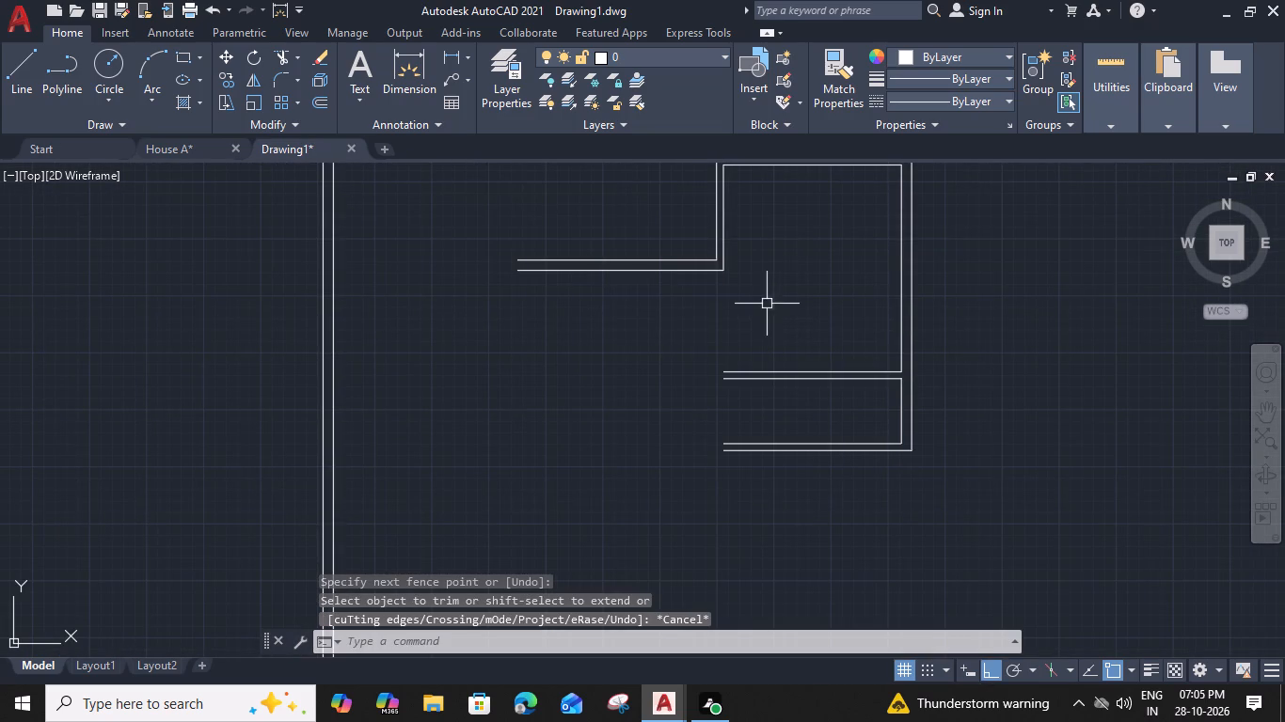
Extend the second vertical partition's right line down to the lower line of the lowest wall.
key("e")
key("c")
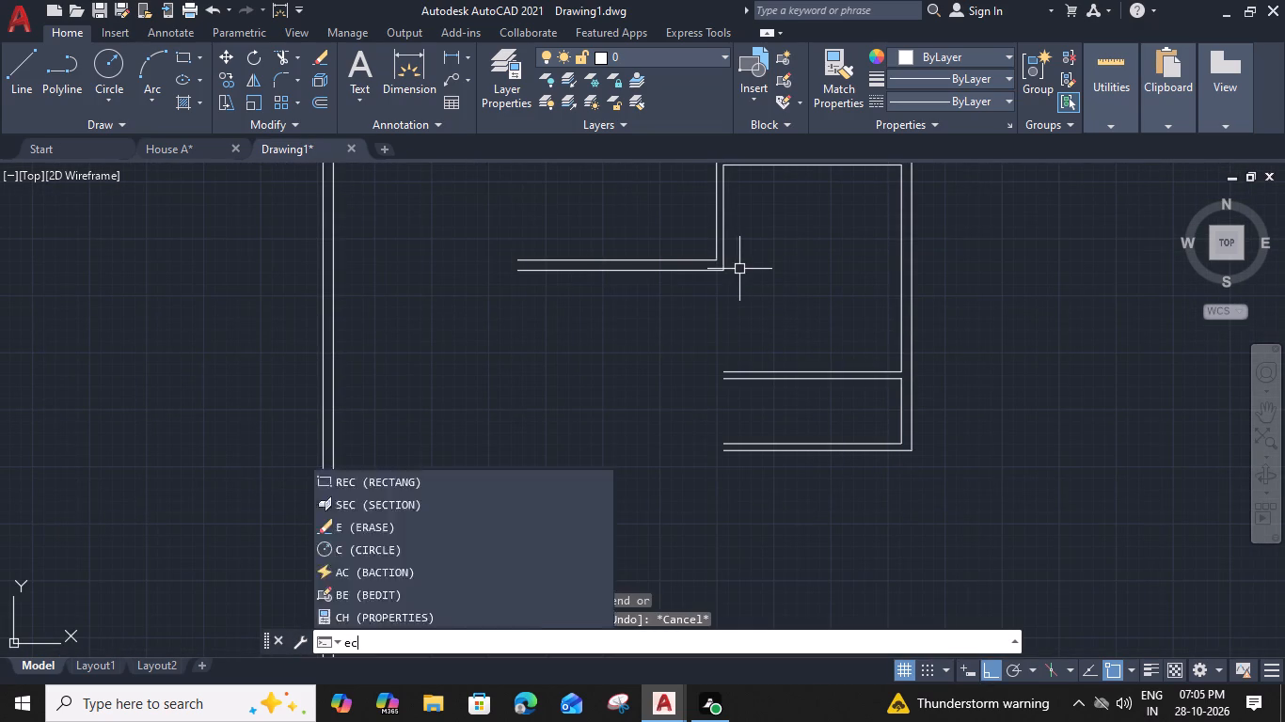
key("Escape")
type("ex")
key("space")
left_click(728, 251)
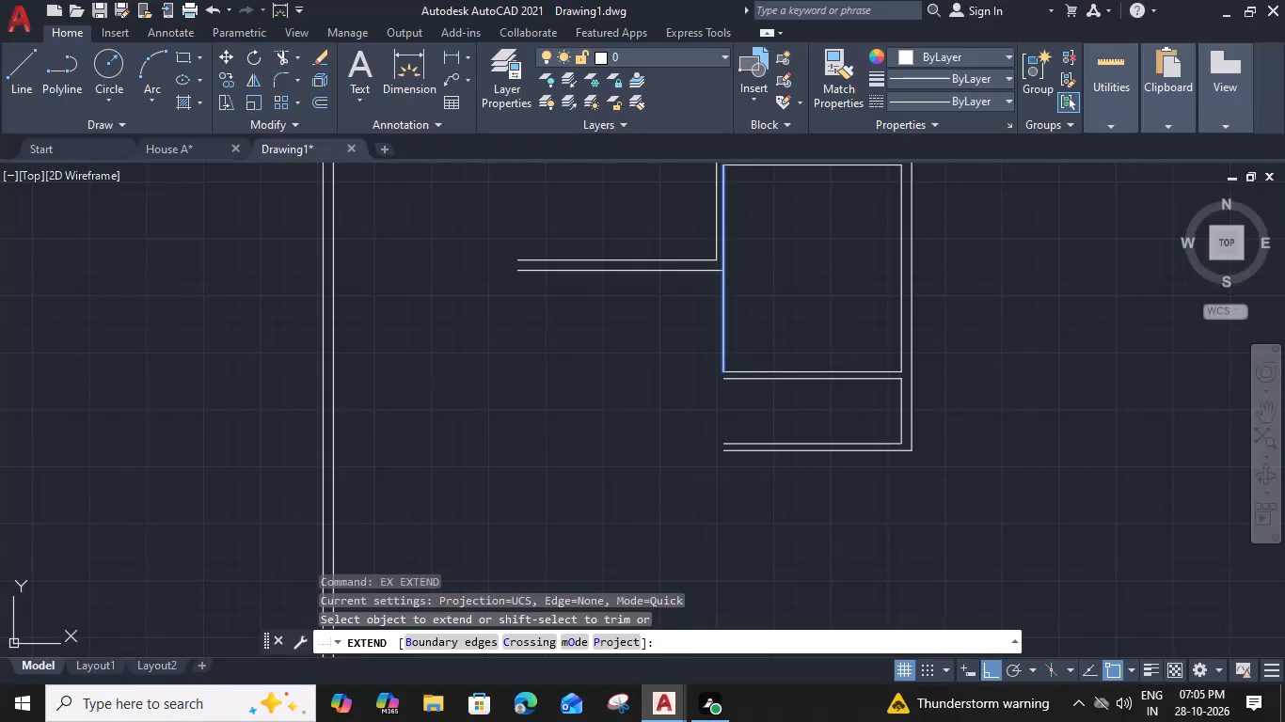
left_click(727, 313)
left_click(725, 337)
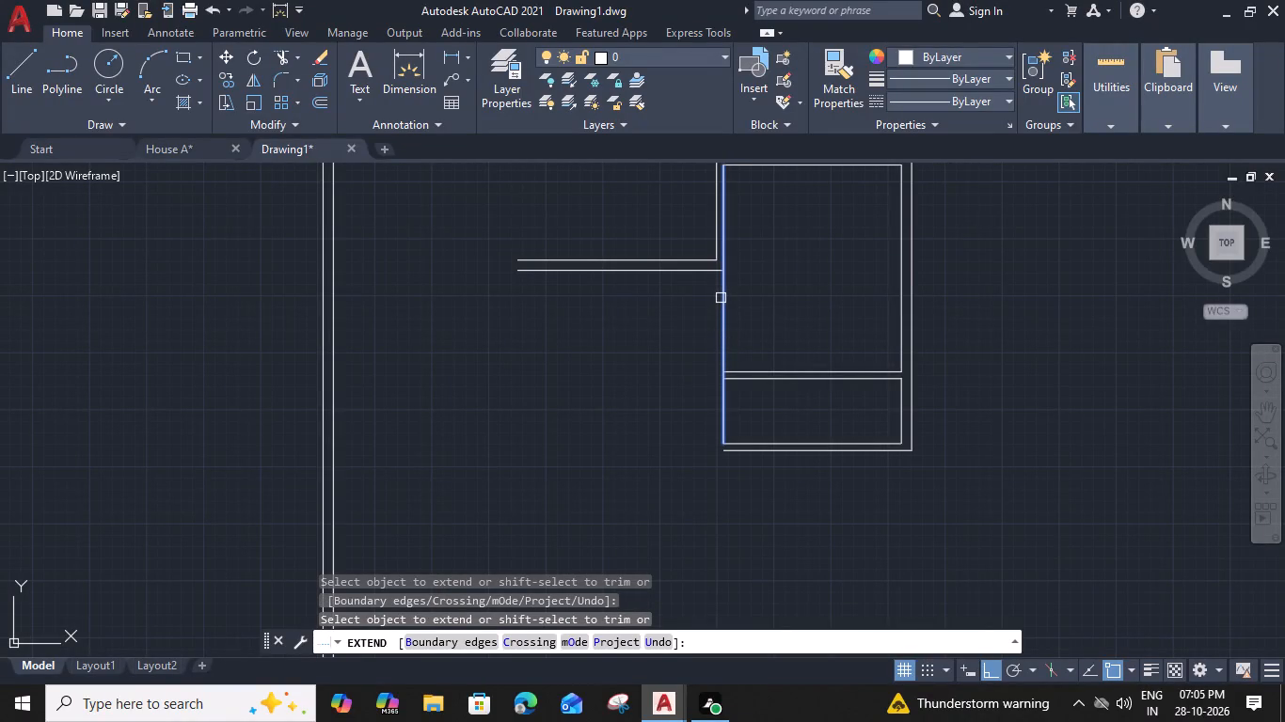
left_click(724, 326)
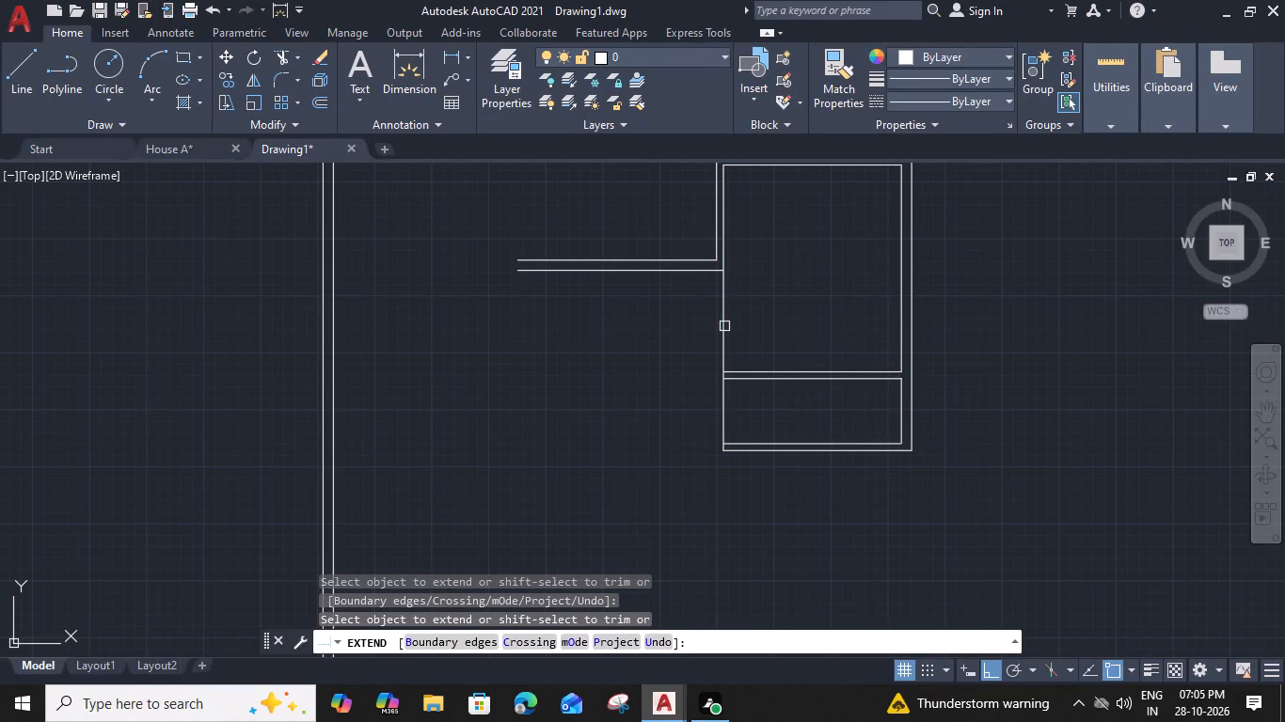
key("Escape")
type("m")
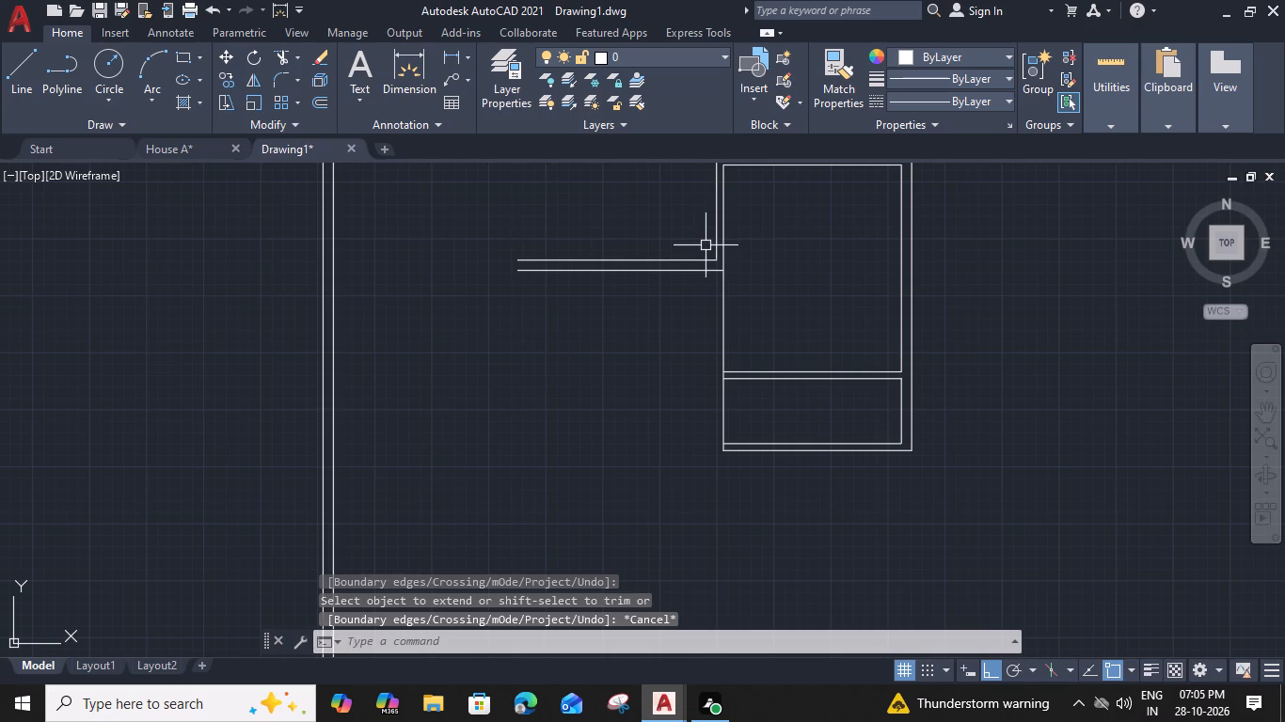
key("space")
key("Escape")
Offset the extended vertical line 9" to the left to form the lower right rooms' left wall.
left_click(725, 329)
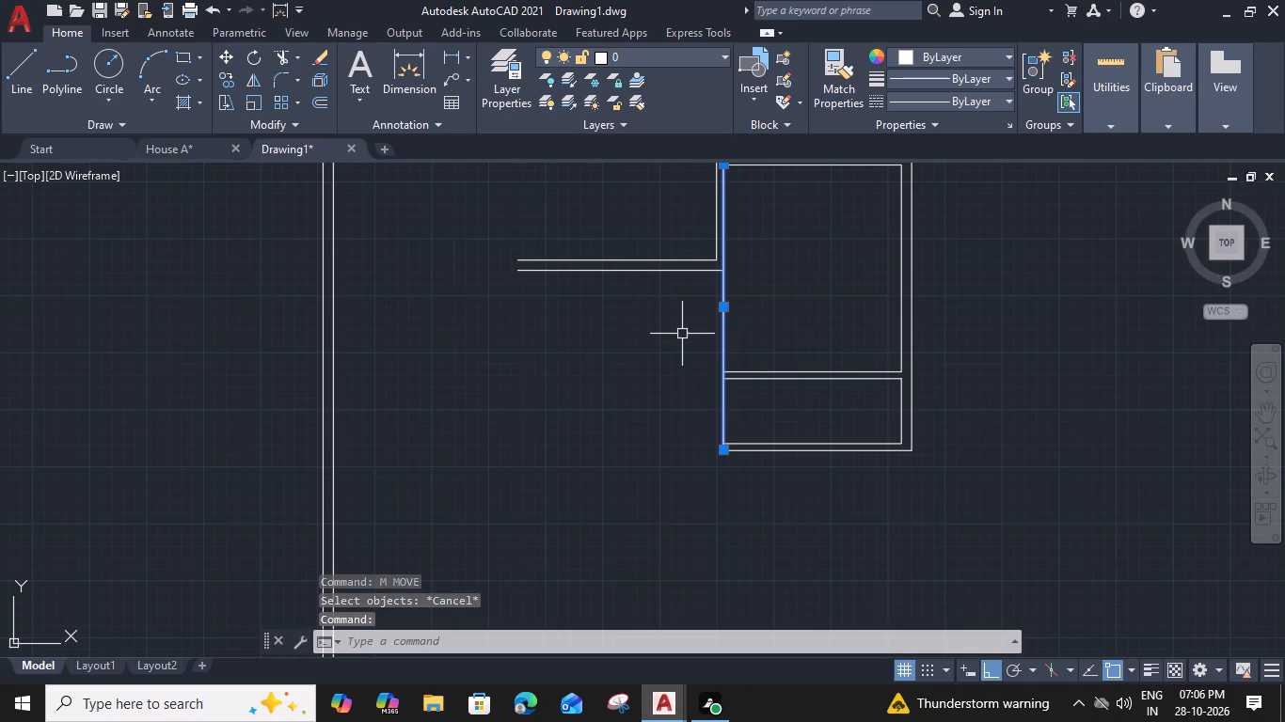
key("o")
key("space")
type("9\"")
key("Return")
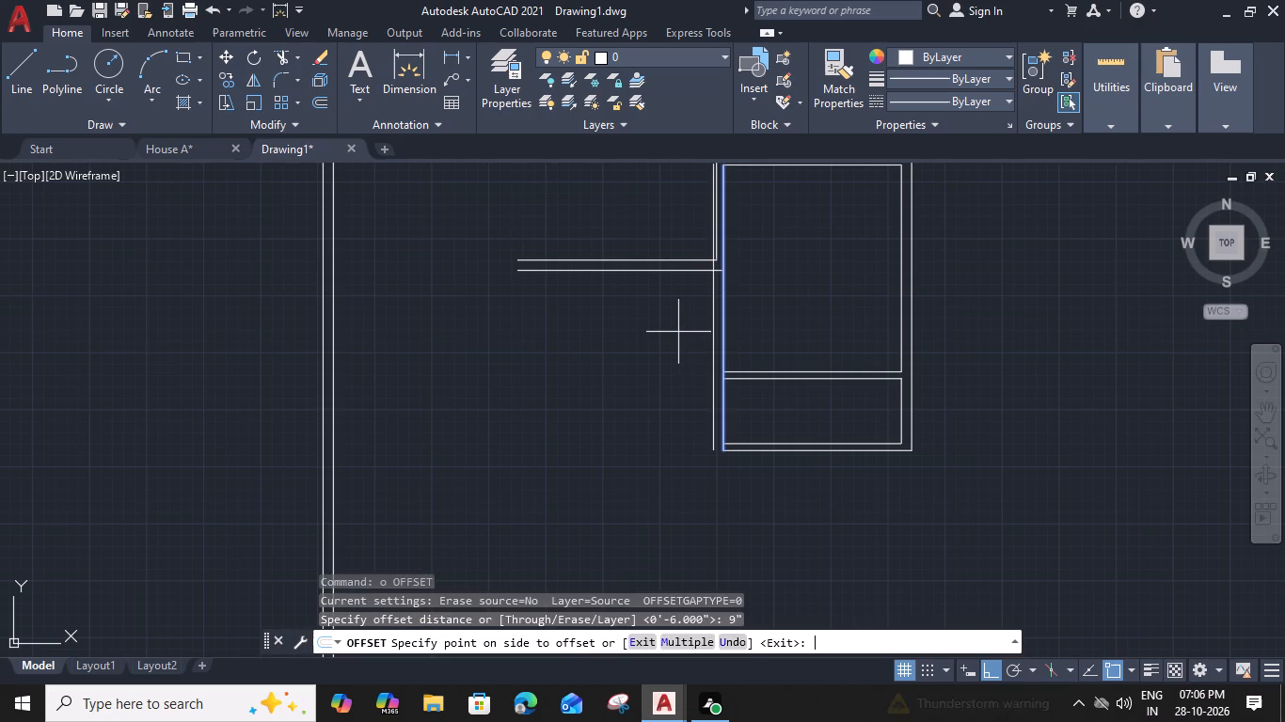
left_click(645, 345)
key("Escape")
Fillet the lowest wall's lower line with the new left wall's outer line to close the bottom-left corner.
type("f")
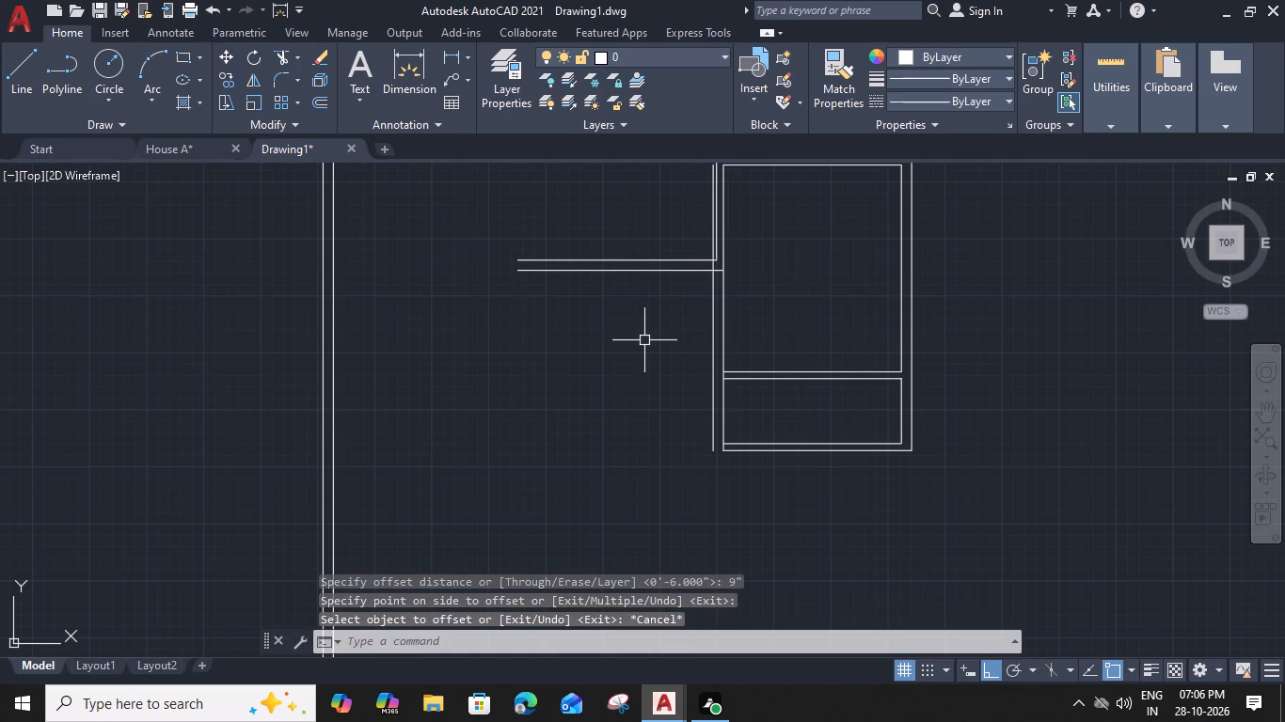
key("space")
scroll(738, 421, "up", 2)
left_click(725, 500)
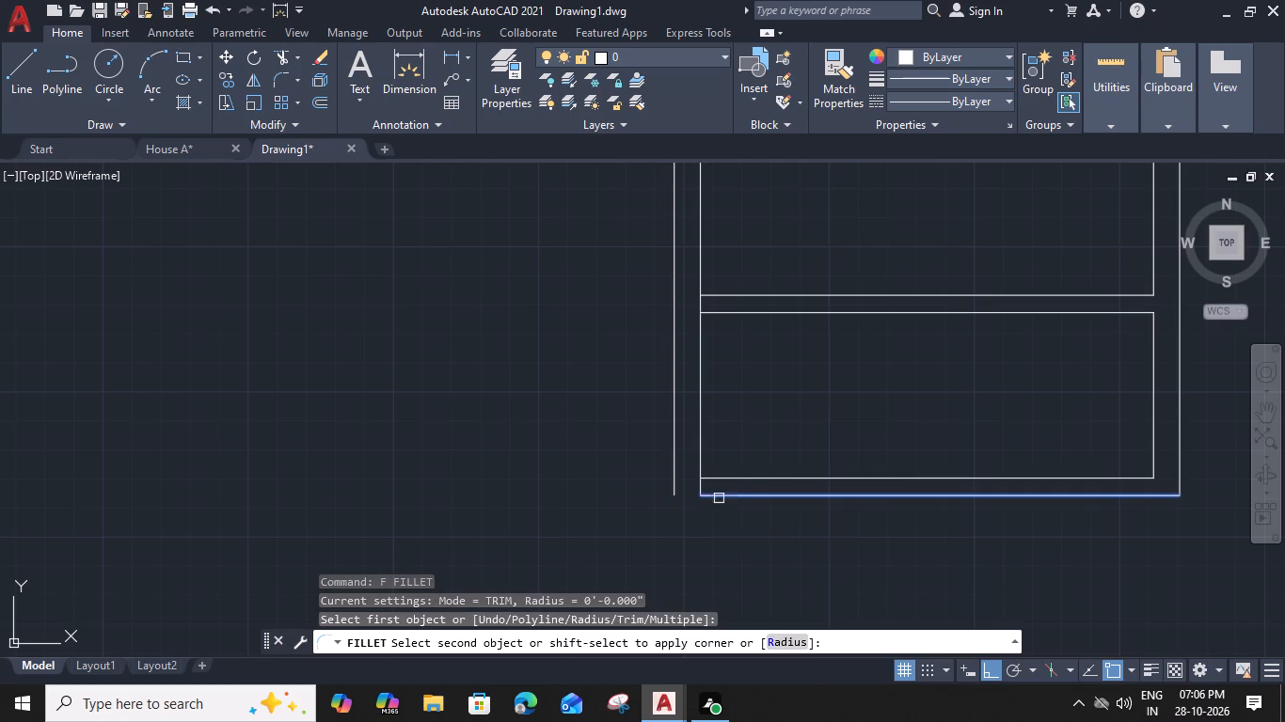
left_click(674, 484)
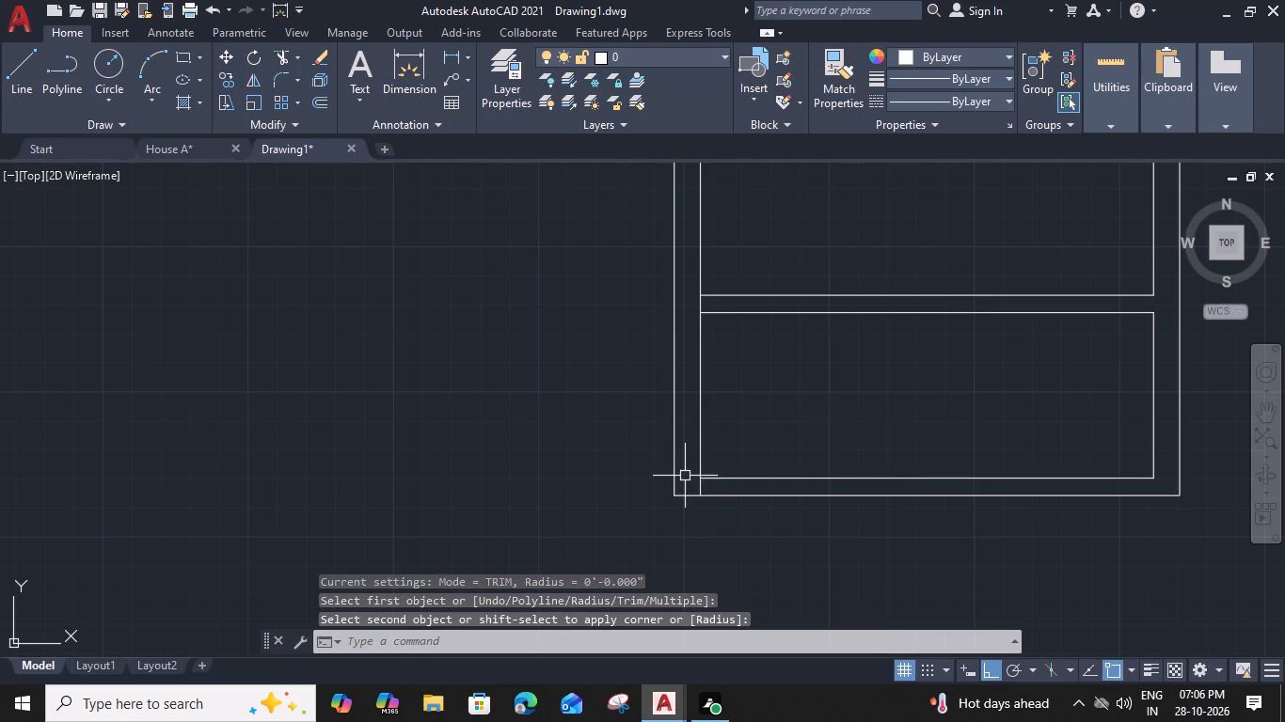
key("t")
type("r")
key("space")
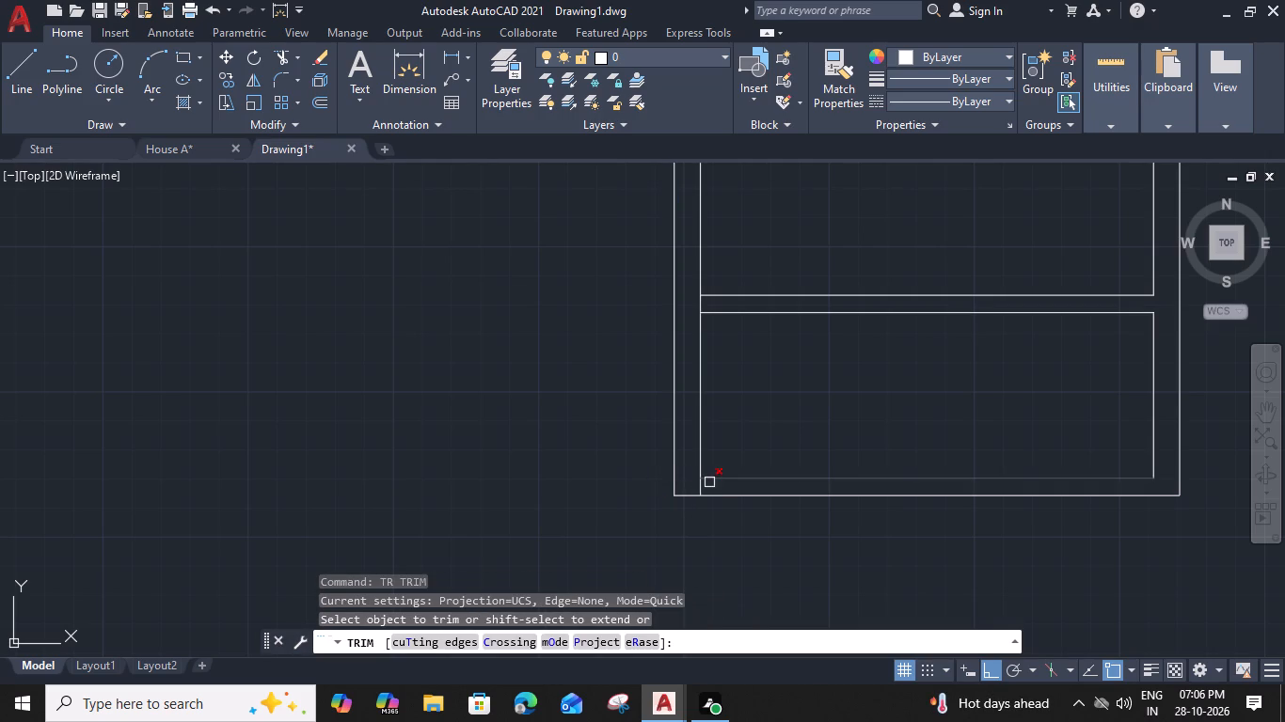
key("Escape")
Offset the lowest right room's inner right wall line 7' to the left.
left_click(1155, 385)
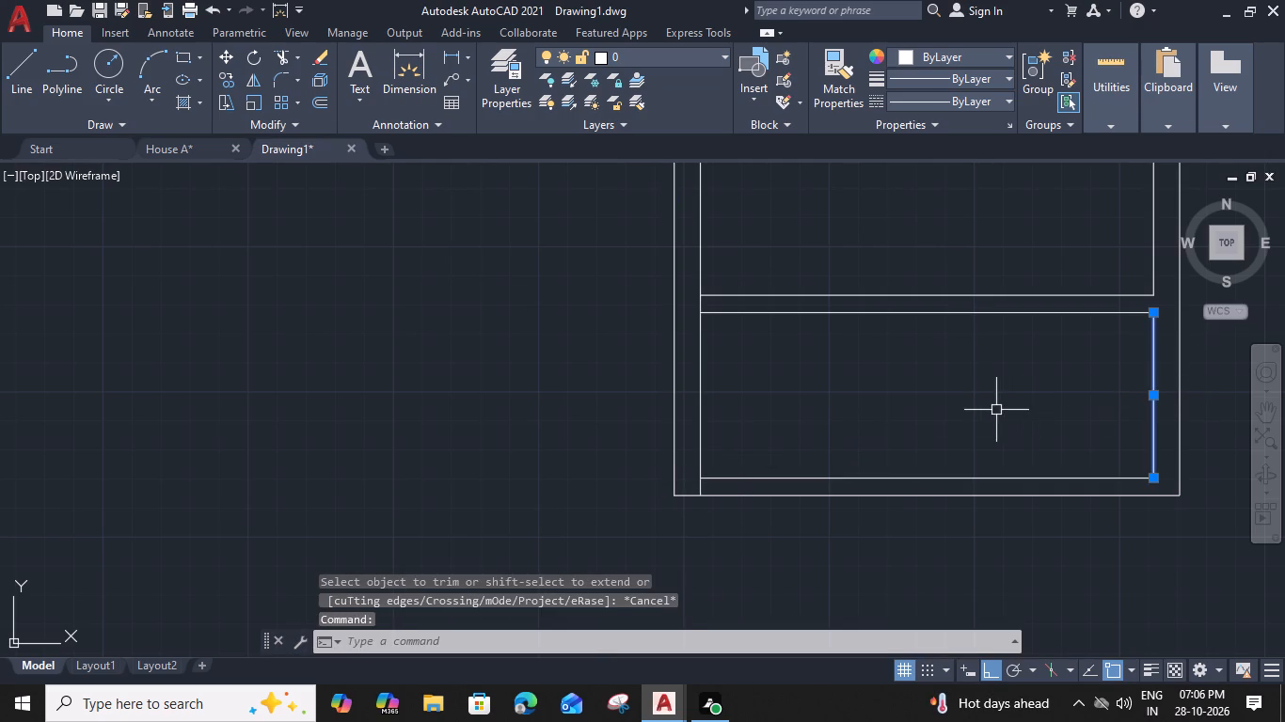
type("o")
key("space")
key("7")
type("'")
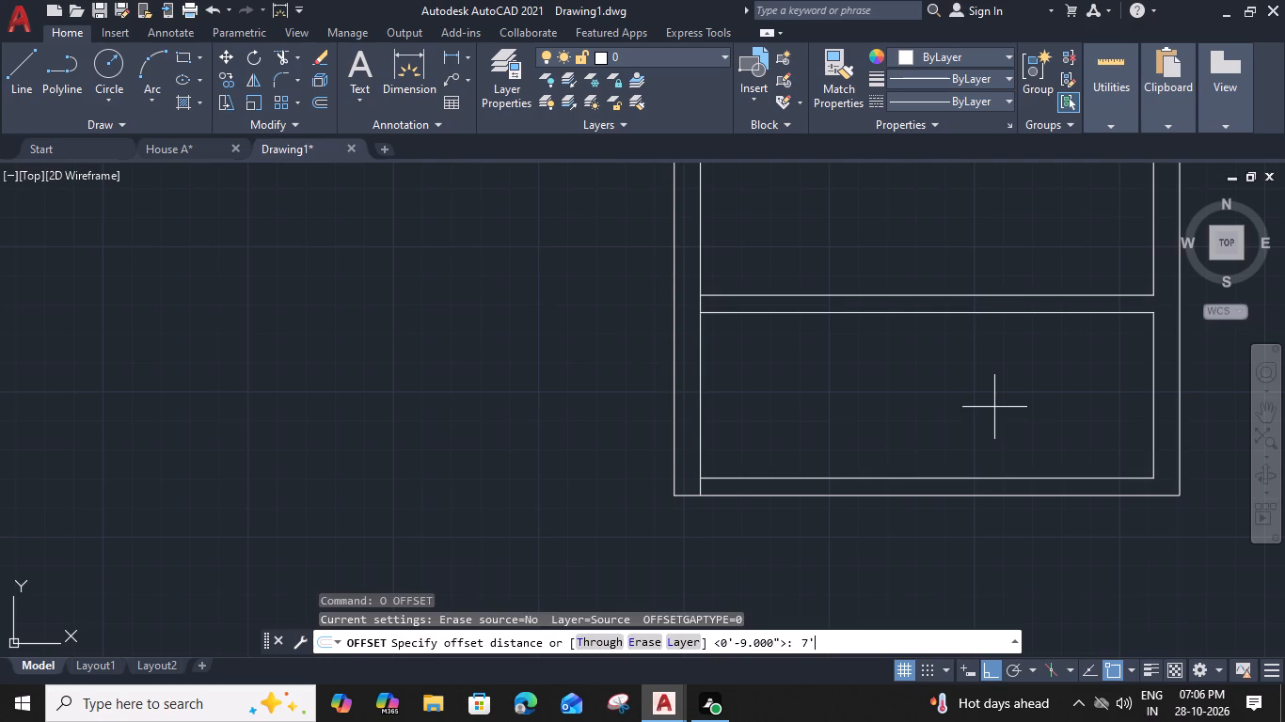
key("space")
left_click(851, 425)
key("Escape")
Offset the new vertical line 6" to the left to form a partition in the lowest room.
left_click_drag(912, 405, 903, 406)
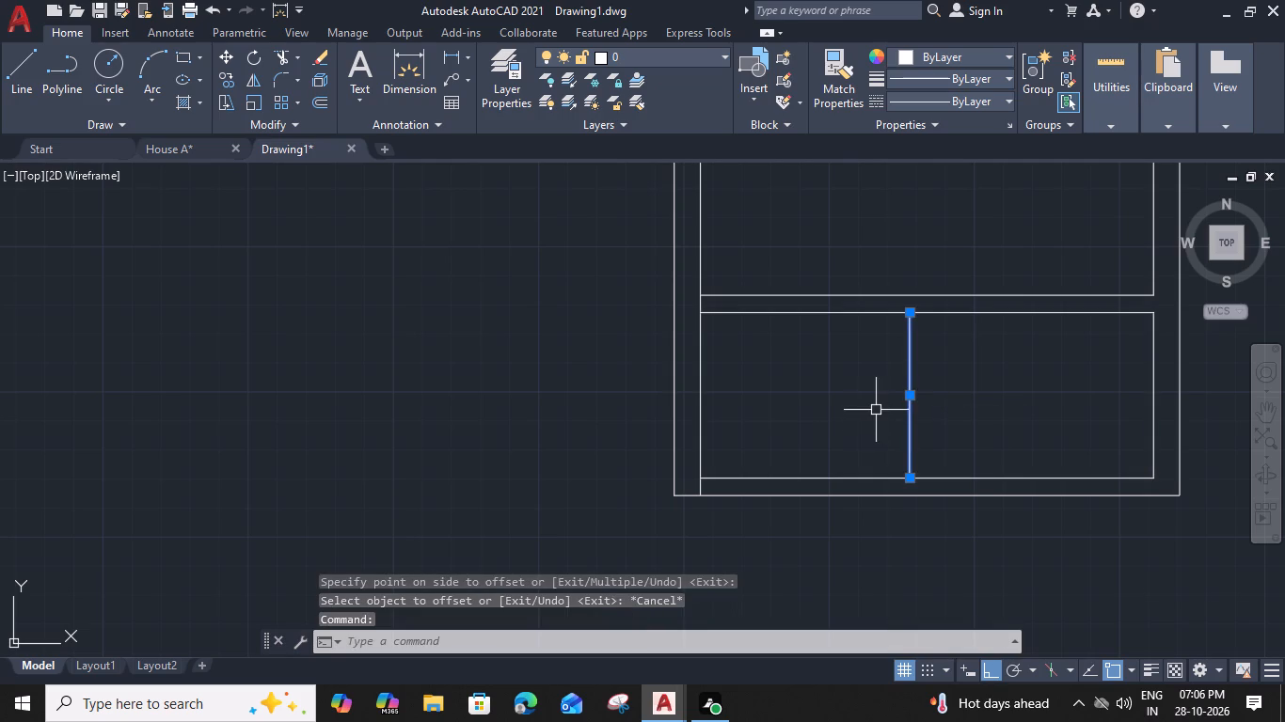
type("o 6")
key("shift+quotedbl")
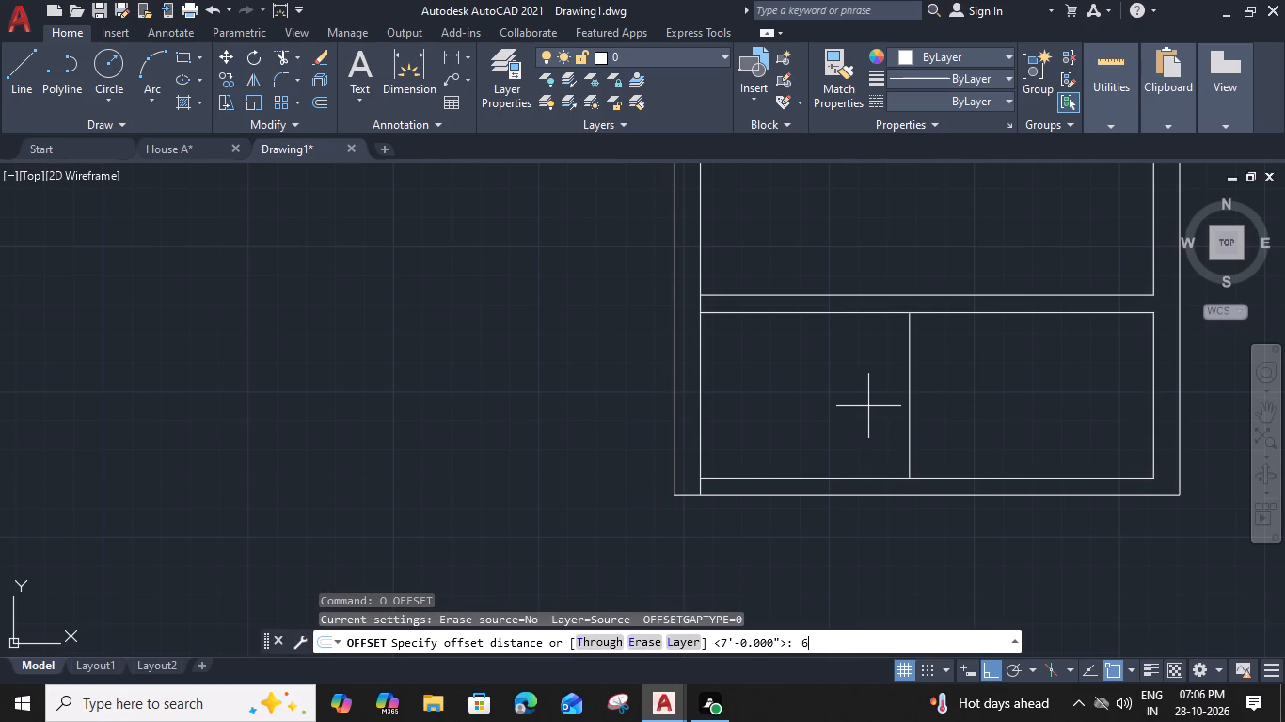
key("Return")
left_click(833, 422)
key("Escape")
Extend the new partition's left line to the bottom outer line and trim the room's top and bottom wall lines left of the partition.
middle_click_drag(828, 415, 759, 394)
middle_click_drag(784, 369, 765, 397)
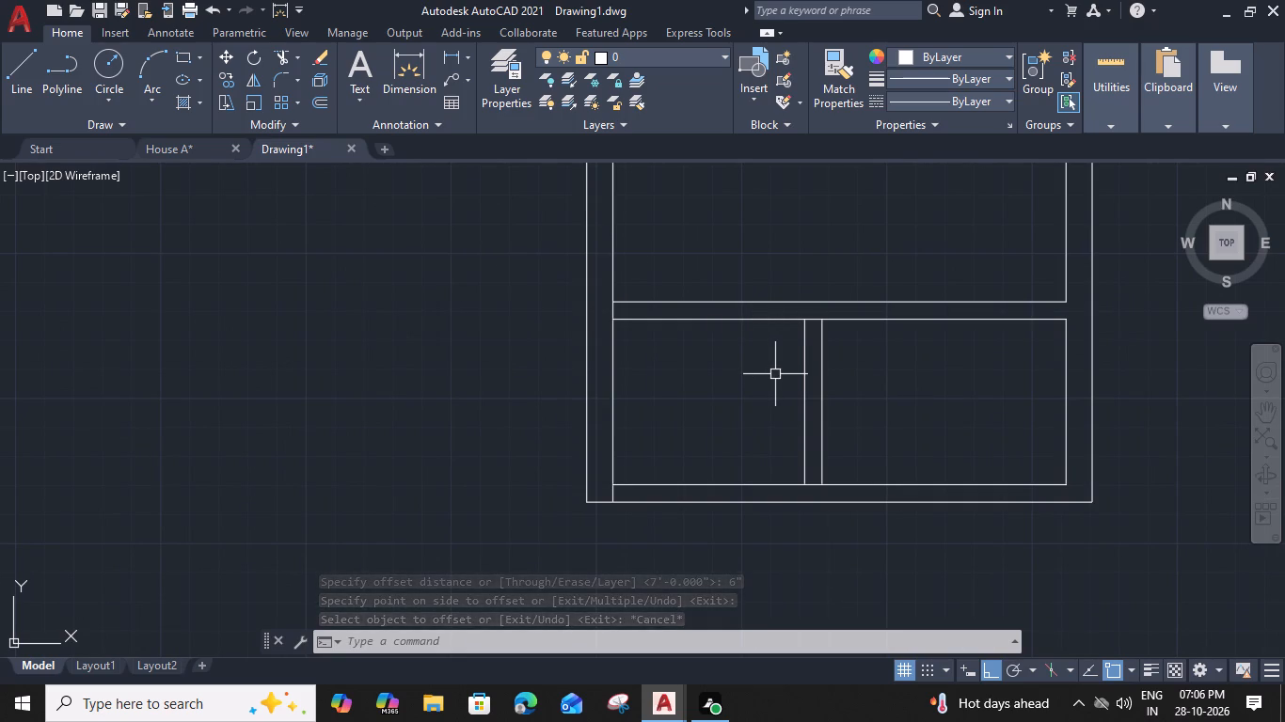
type("tr")
key("space")
scroll(810, 322, "up", 1)
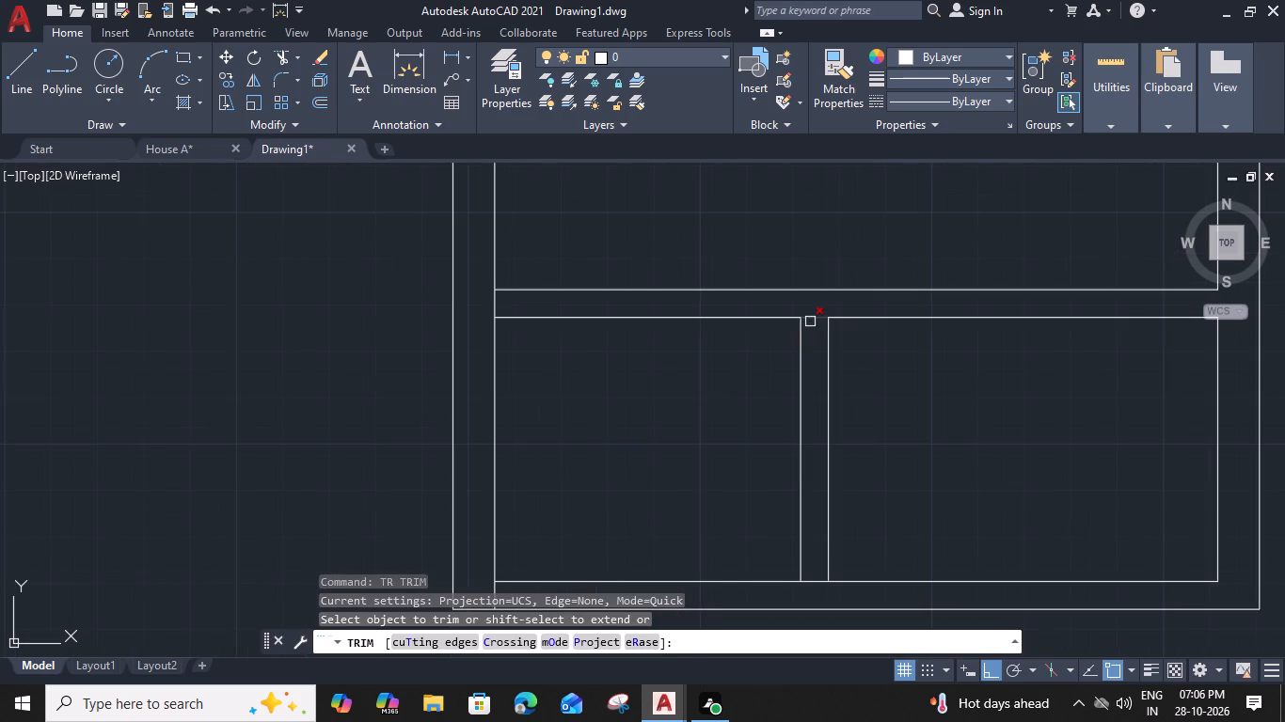
left_click(810, 322)
left_click(730, 321)
scroll(731, 328, "down", 1)
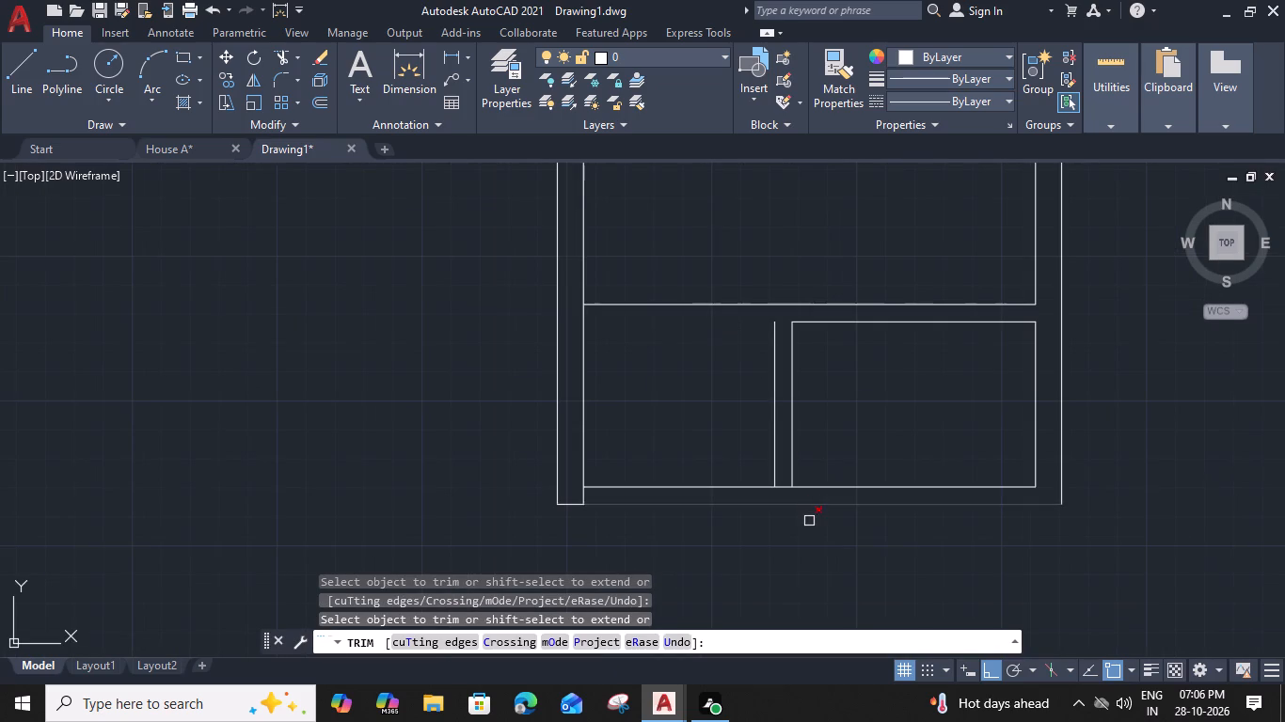
left_click(773, 463, "shift")
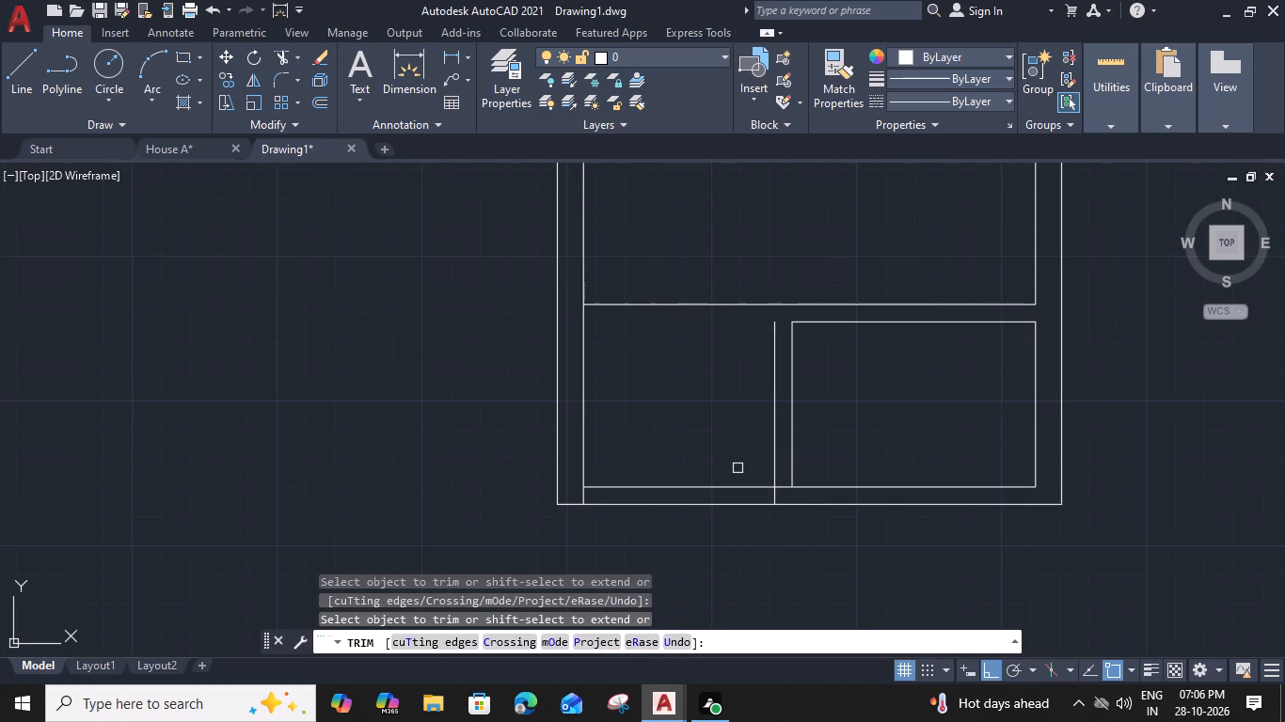
left_click(738, 468)
left_click(714, 531)
left_click(781, 487)
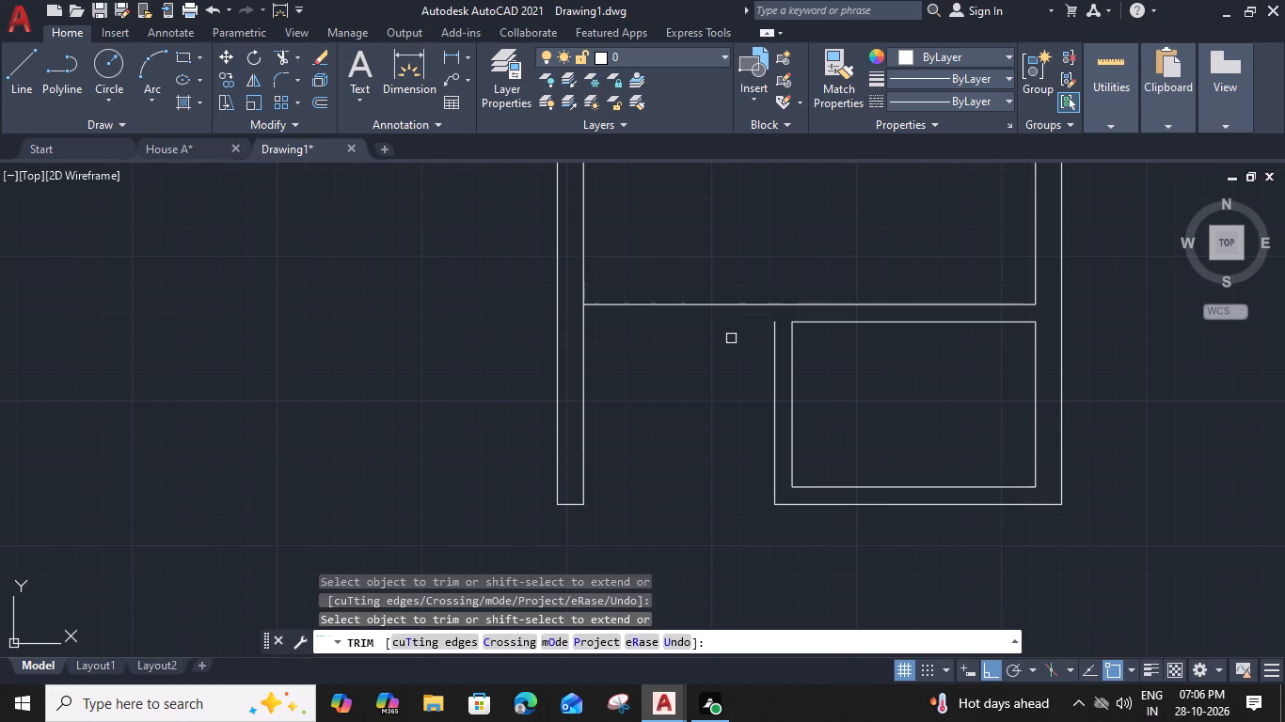
Trim the overlapping line segments where the middle horizontal wall meets the vertical wall of the right-hand rooms.
middle_click_drag(731, 346, 776, 534)
scroll(738, 496, "down", 1)
scroll(637, 274, "up", 3)
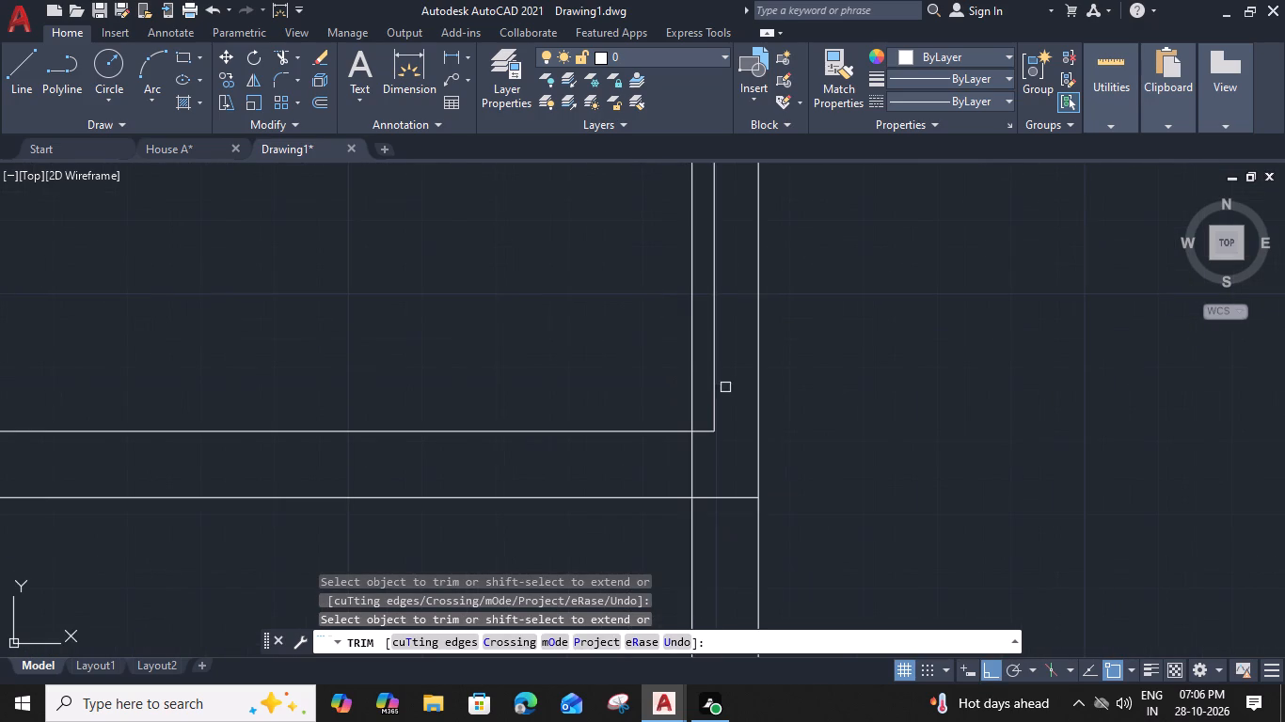
left_click(689, 398)
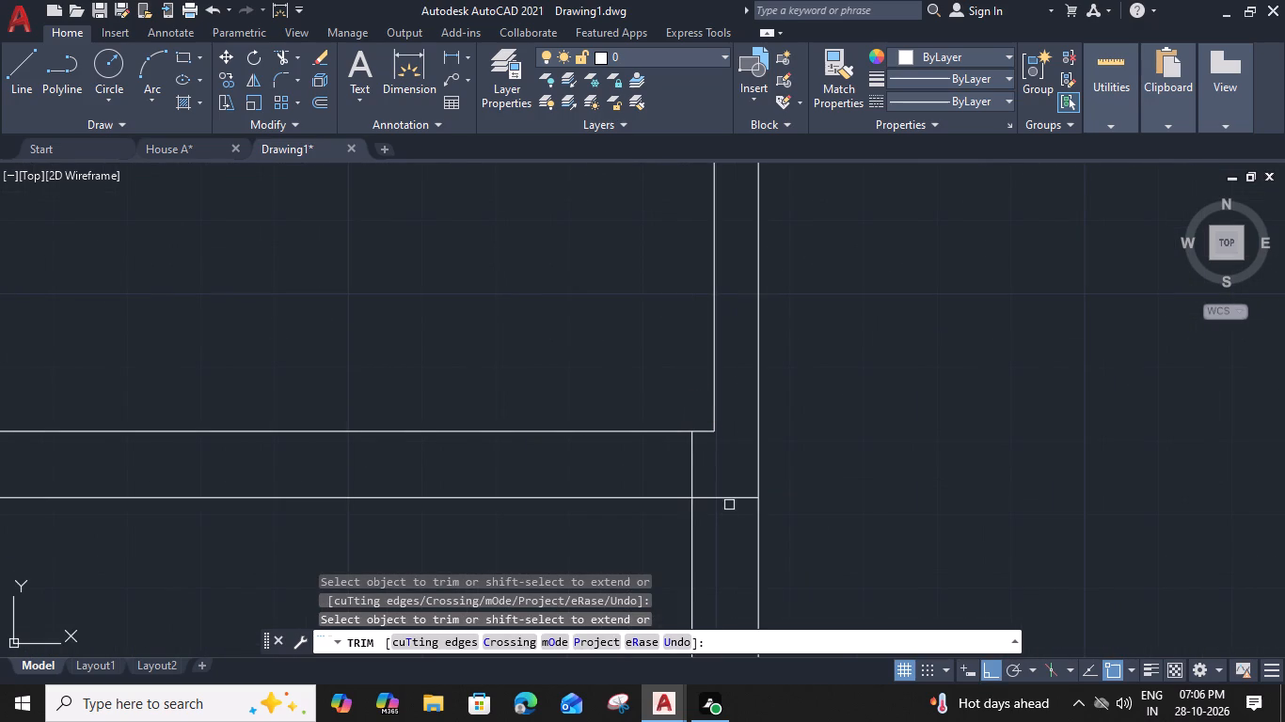
left_click(728, 500)
left_click(695, 462)
scroll(697, 458, "down", 3)
middle_click_drag(800, 491, 777, 365)
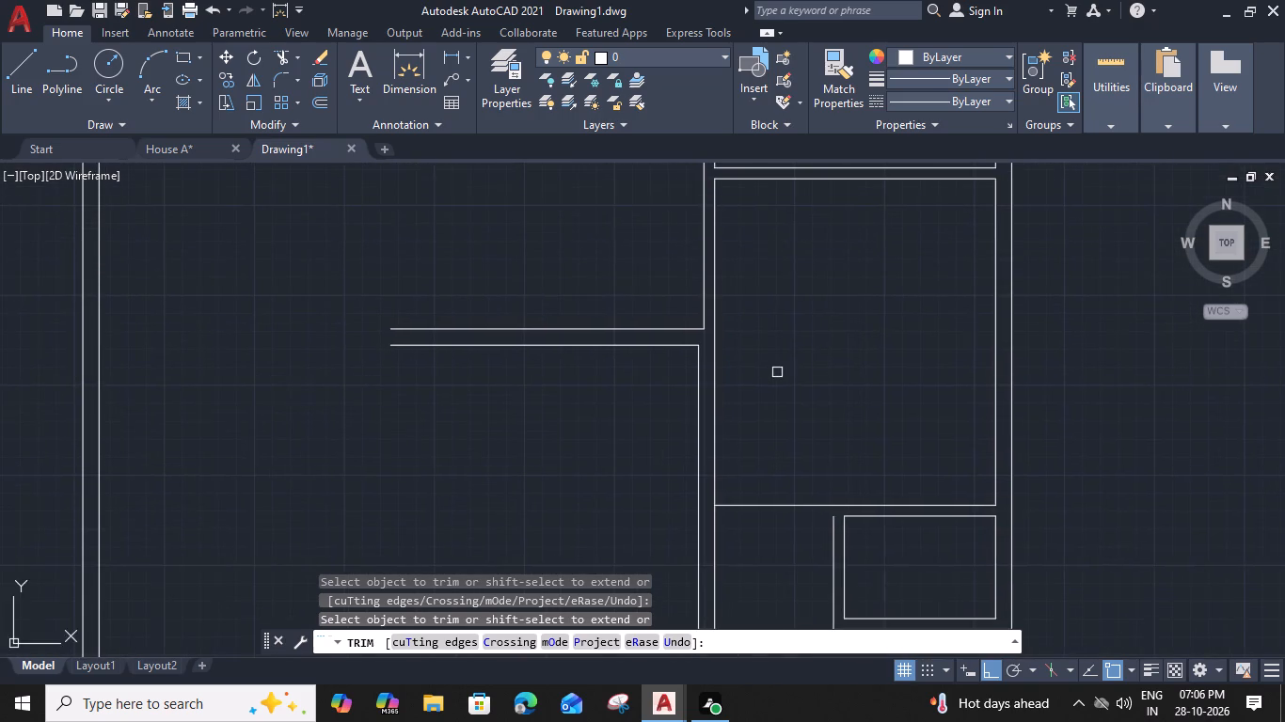
scroll(776, 366, "down", 1)
key("Escape")
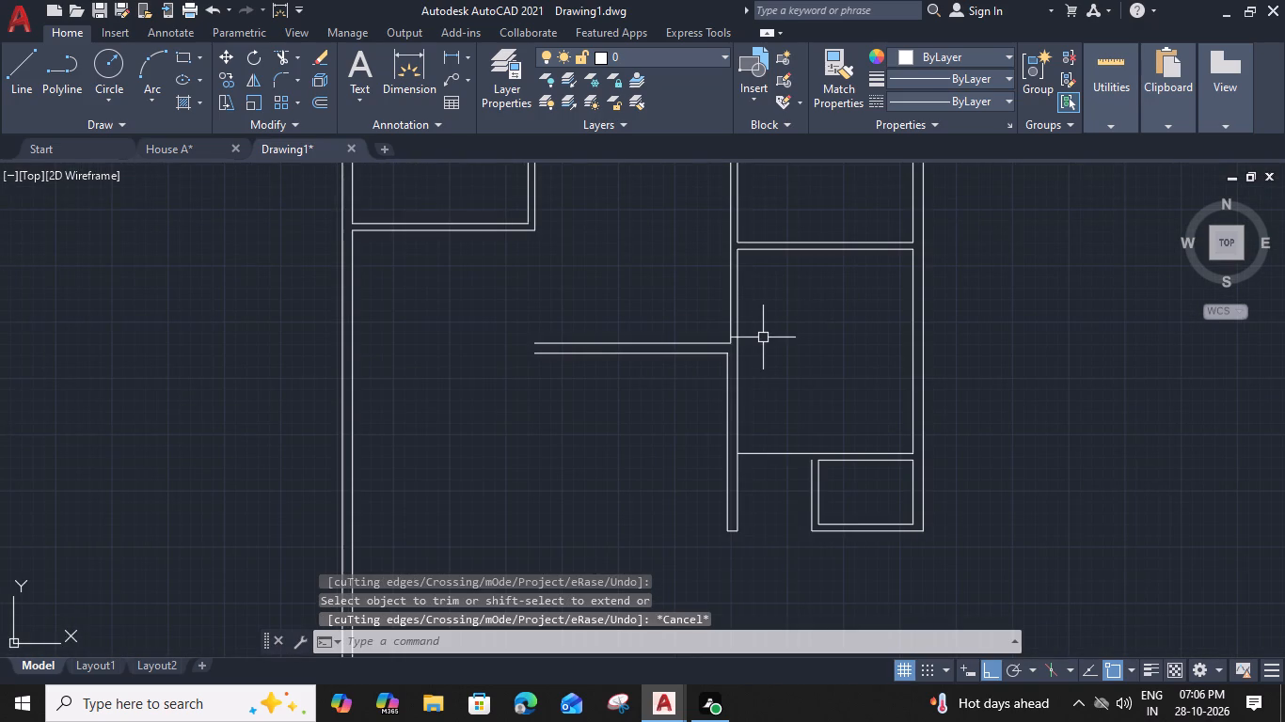
Delete the middle horizontal wall's lower line and replace it by offsetting the upper line 6" downward.
scroll(674, 369, "up", 1)
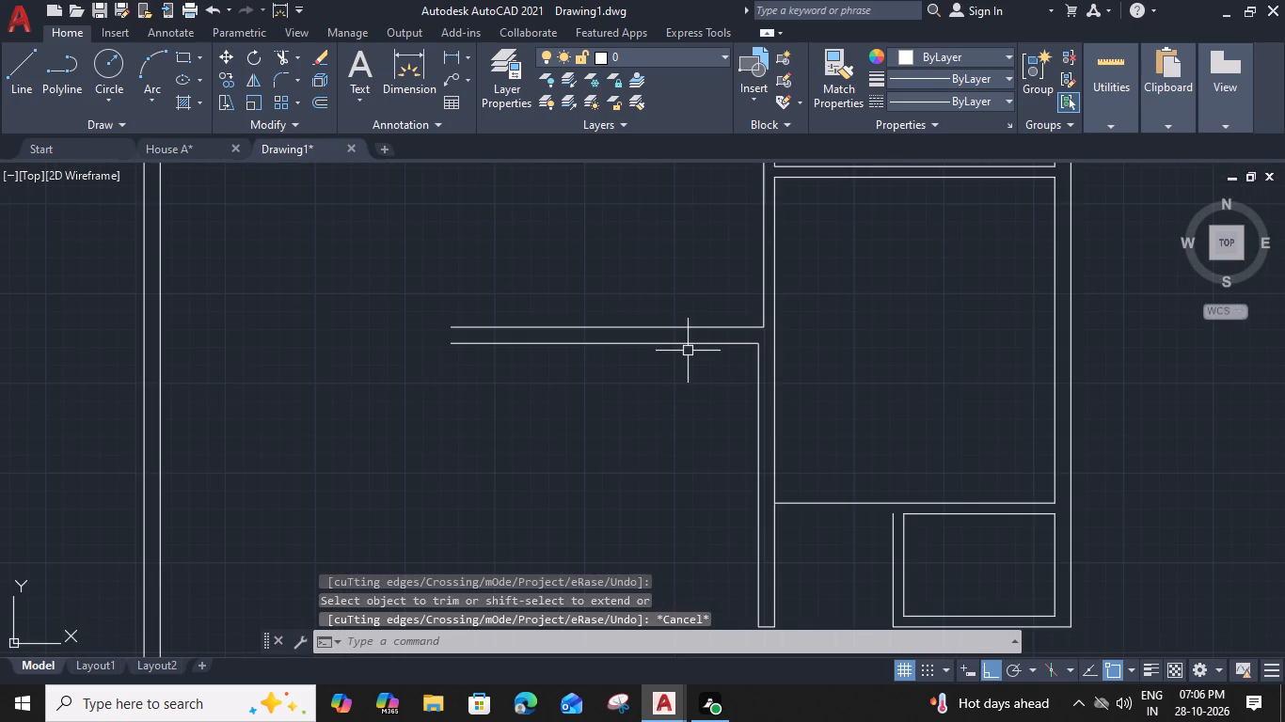
left_click(691, 343)
key("Delete")
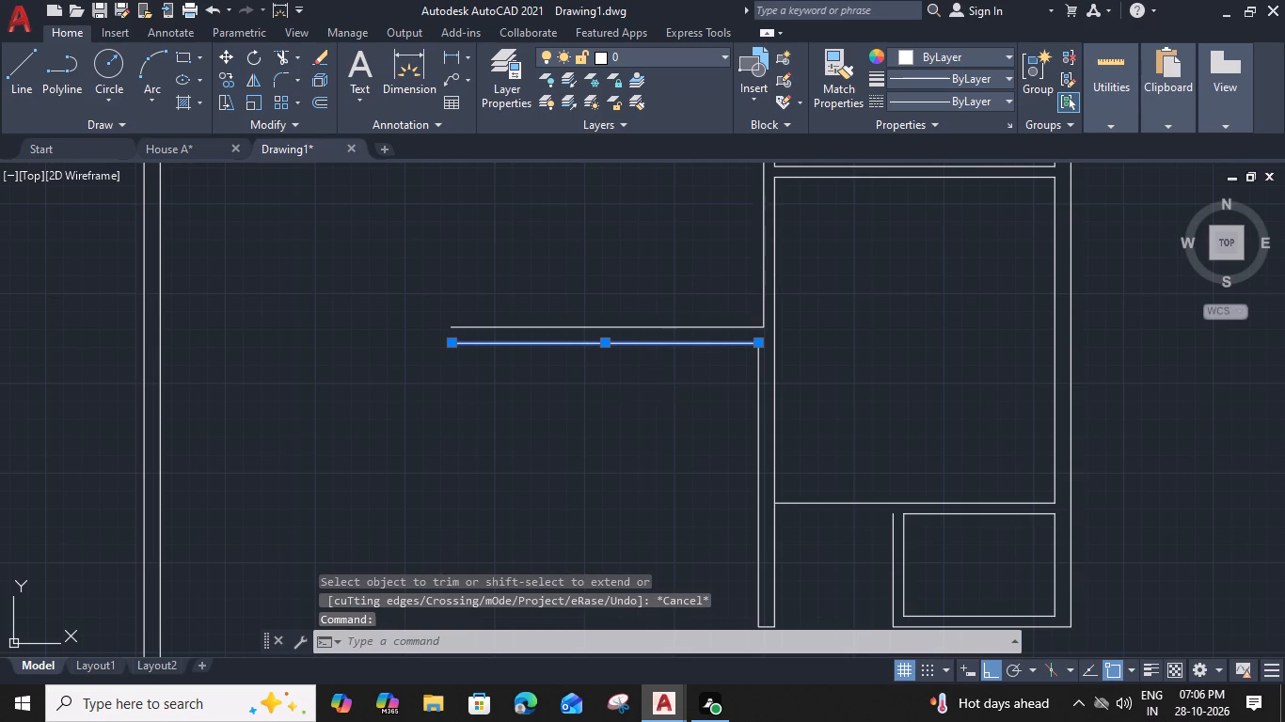
left_click(673, 330)
type("o")
key("space")
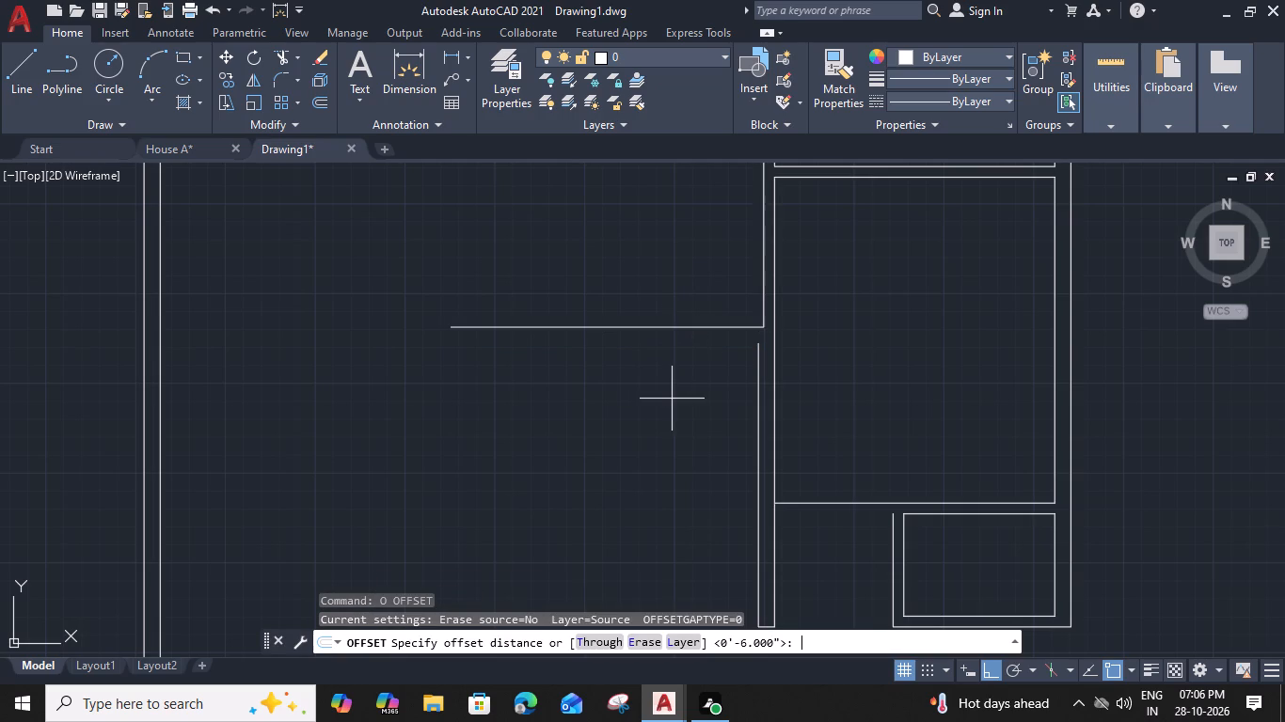
type("6\"")
key("Return")
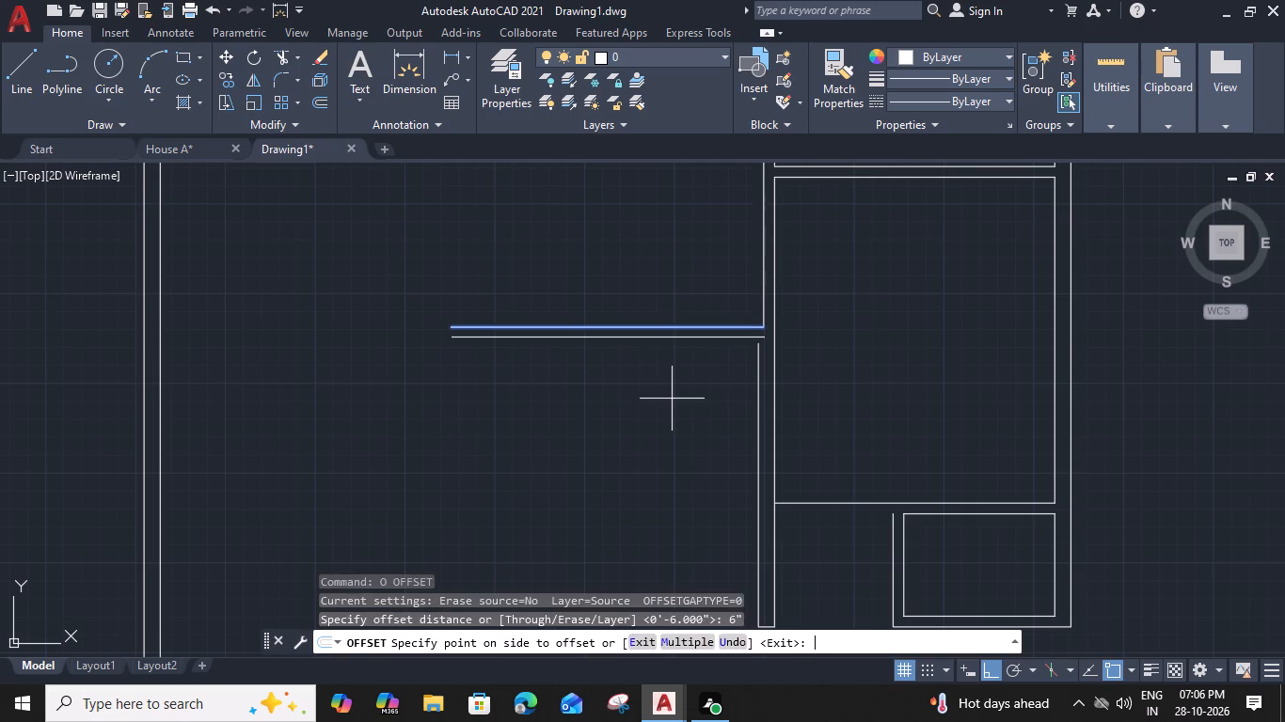
left_click(664, 430)
key("Escape")
Extend the vertical wall's left line up to the new lower line and trim that line's overhang to close the corner.
type("ex")
key("space")
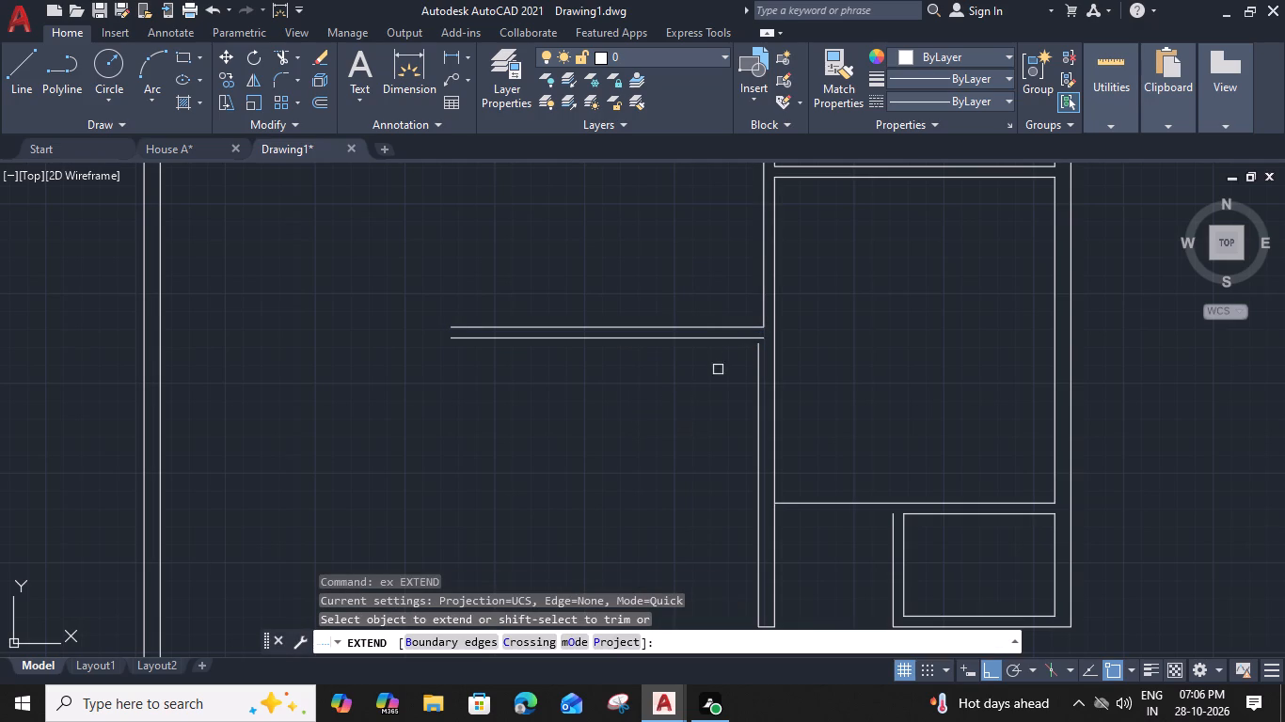
left_click(760, 353)
scroll(767, 337, "up", 3)
left_click(755, 341, "shift")
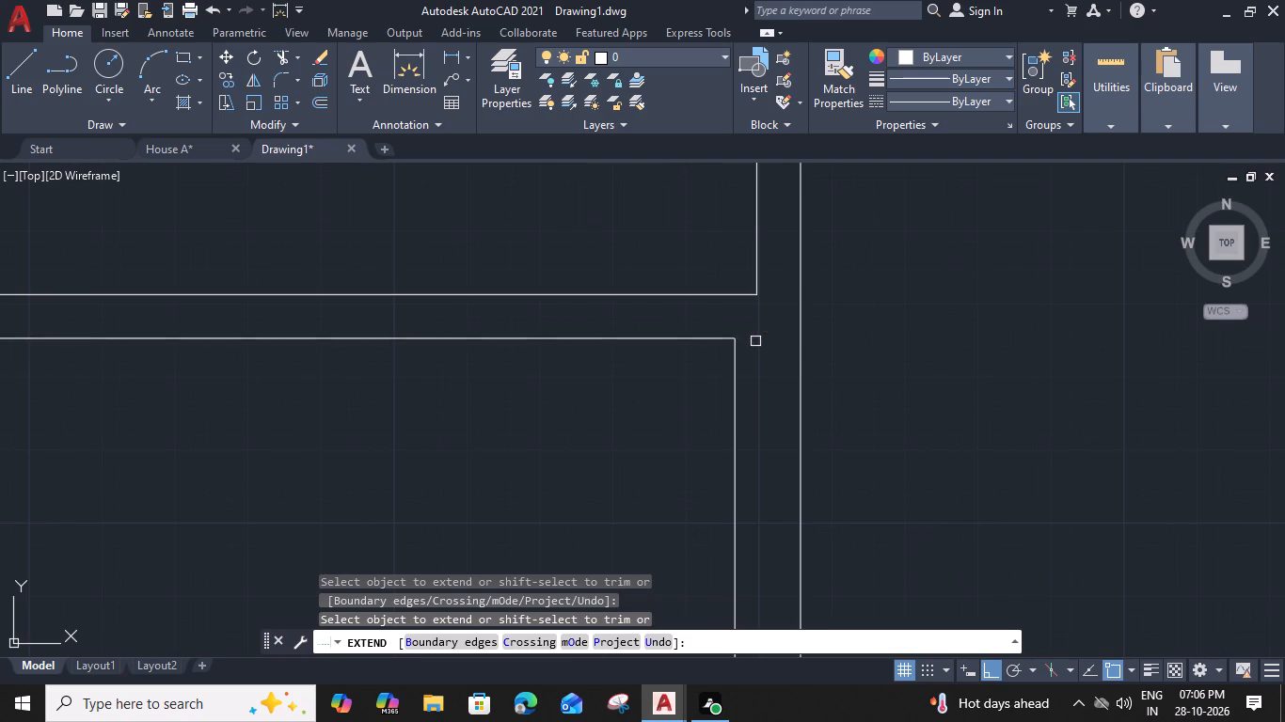
scroll(756, 341, "down", 3)
key("Escape")
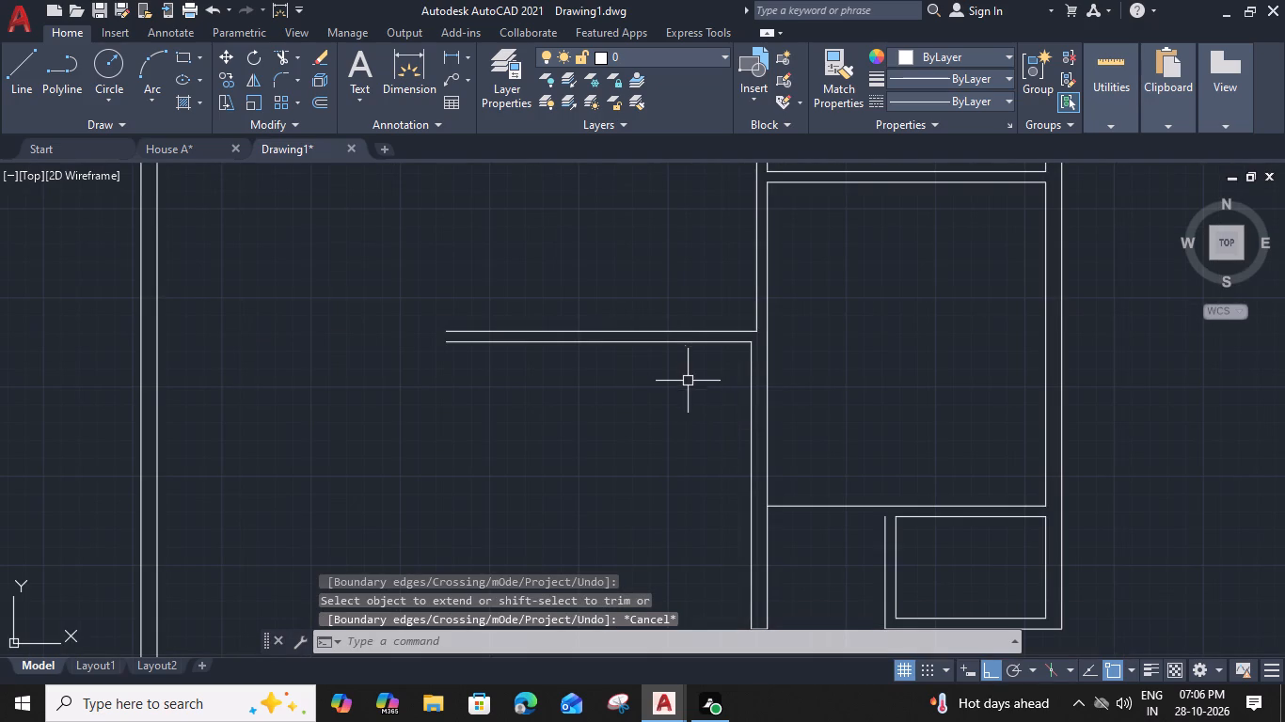
Offset the middle horizontal wall's lower line 12'6" downward for the room below it.
left_click(679, 342)
type("o")
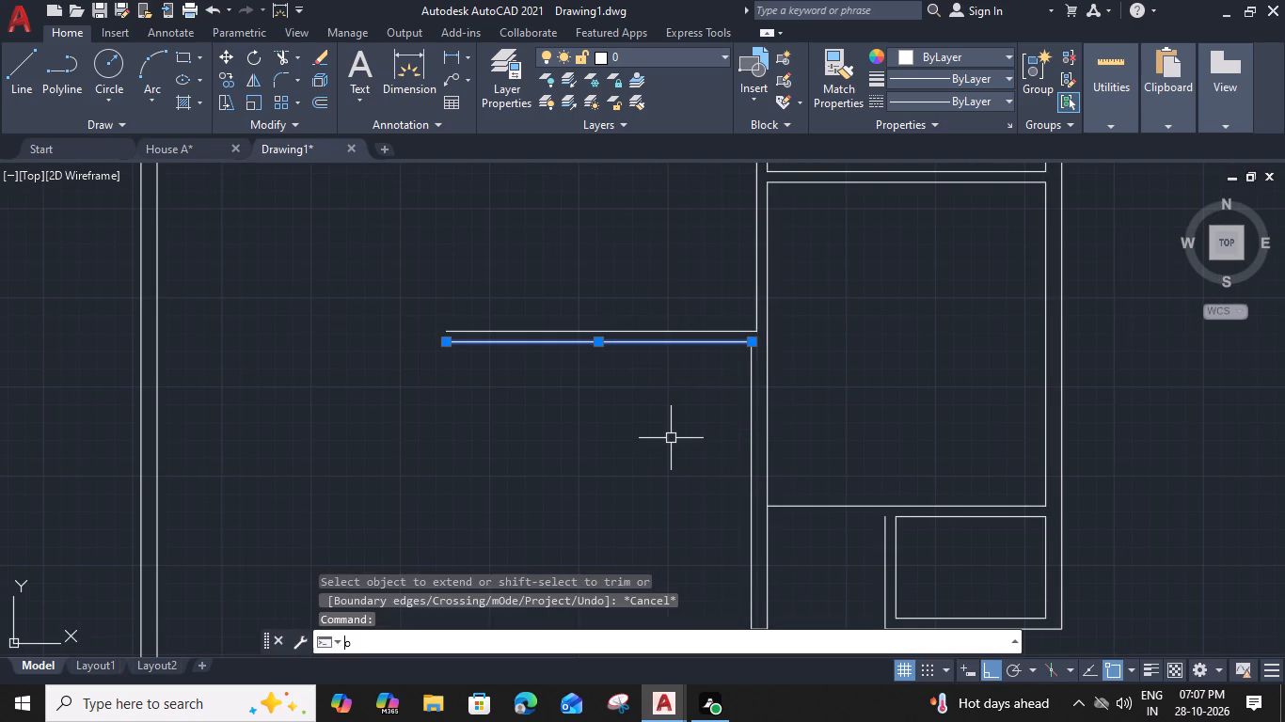
key("space")
type("12'")
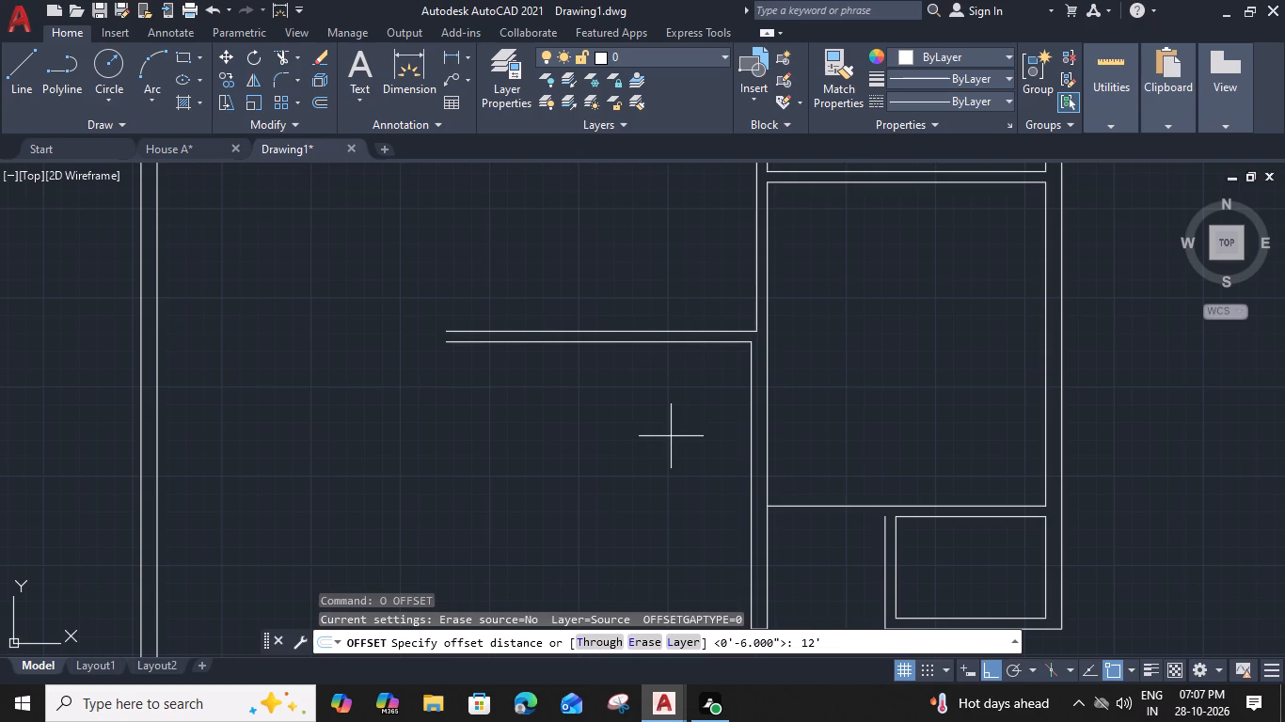
type("6\"")
key("Return")
left_click(667, 526)
middle_click_drag(667, 492, 659, 421)
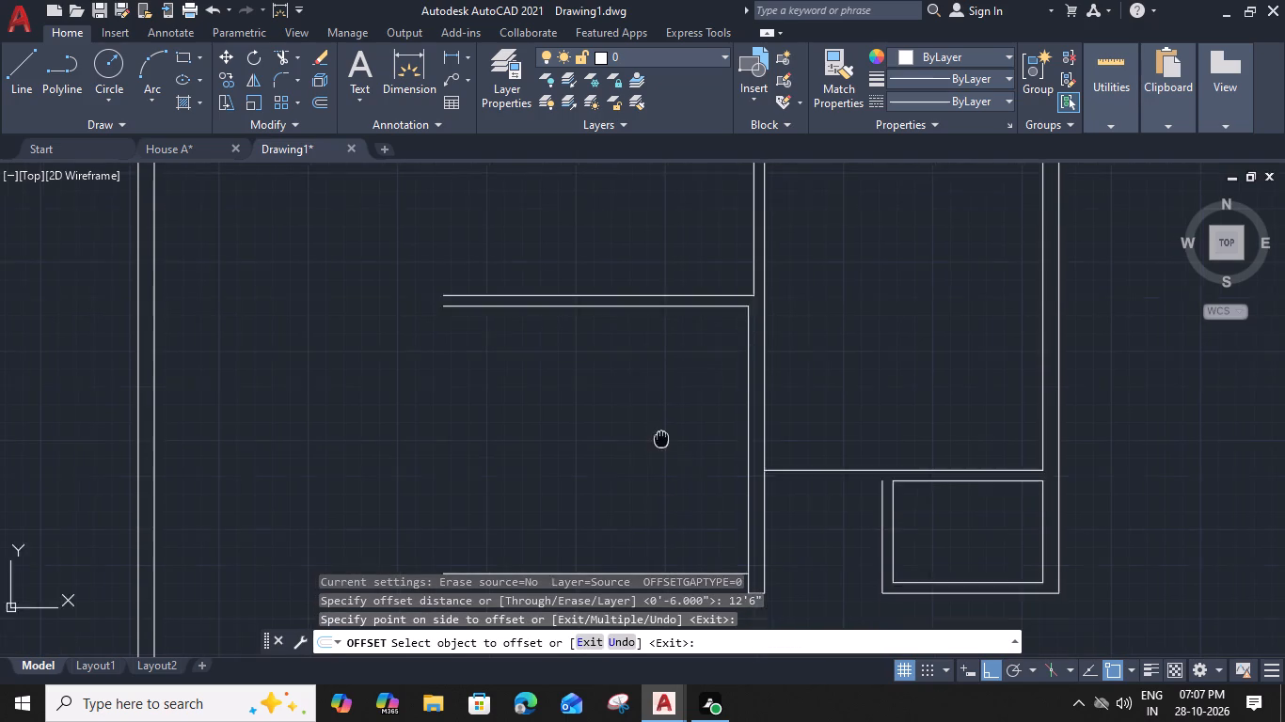
middle_click_drag(659, 421, 656, 321)
left_click(664, 479)
key("Escape")
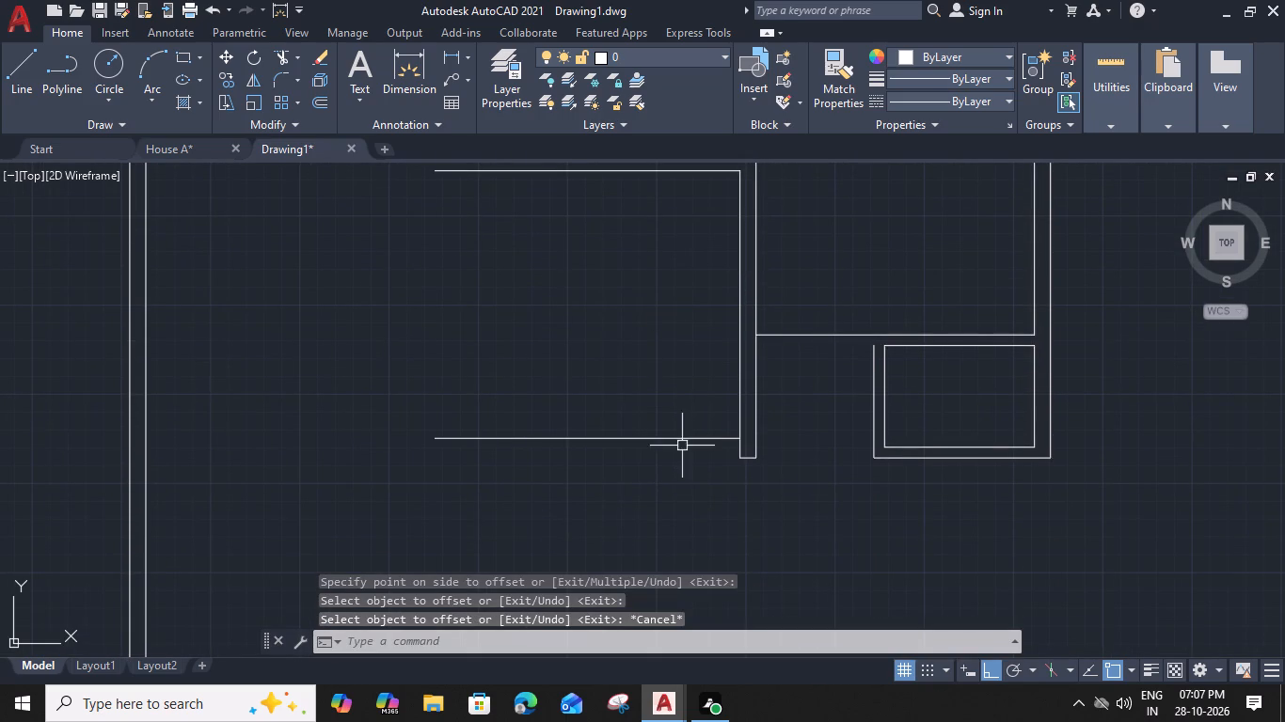
Offset the new bottom line 9" downward to form the room's bottom wall.
left_click(692, 439)
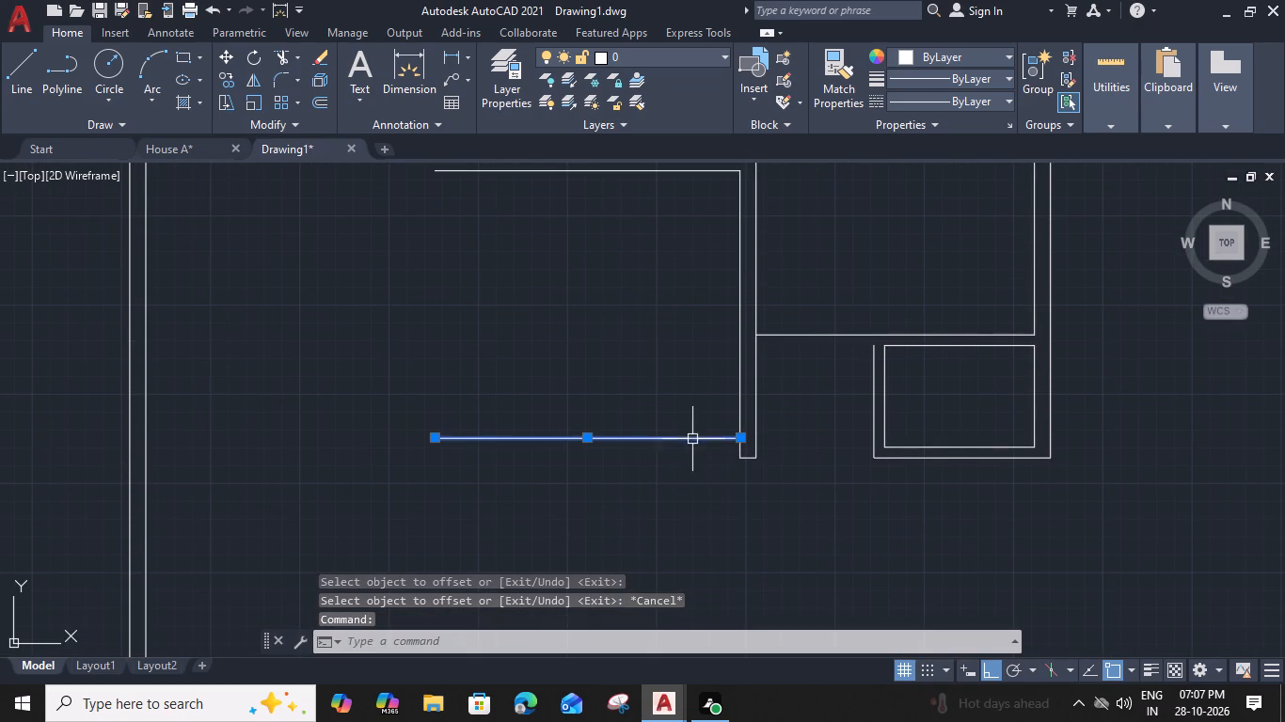
type("o 9\"")
key("Return")
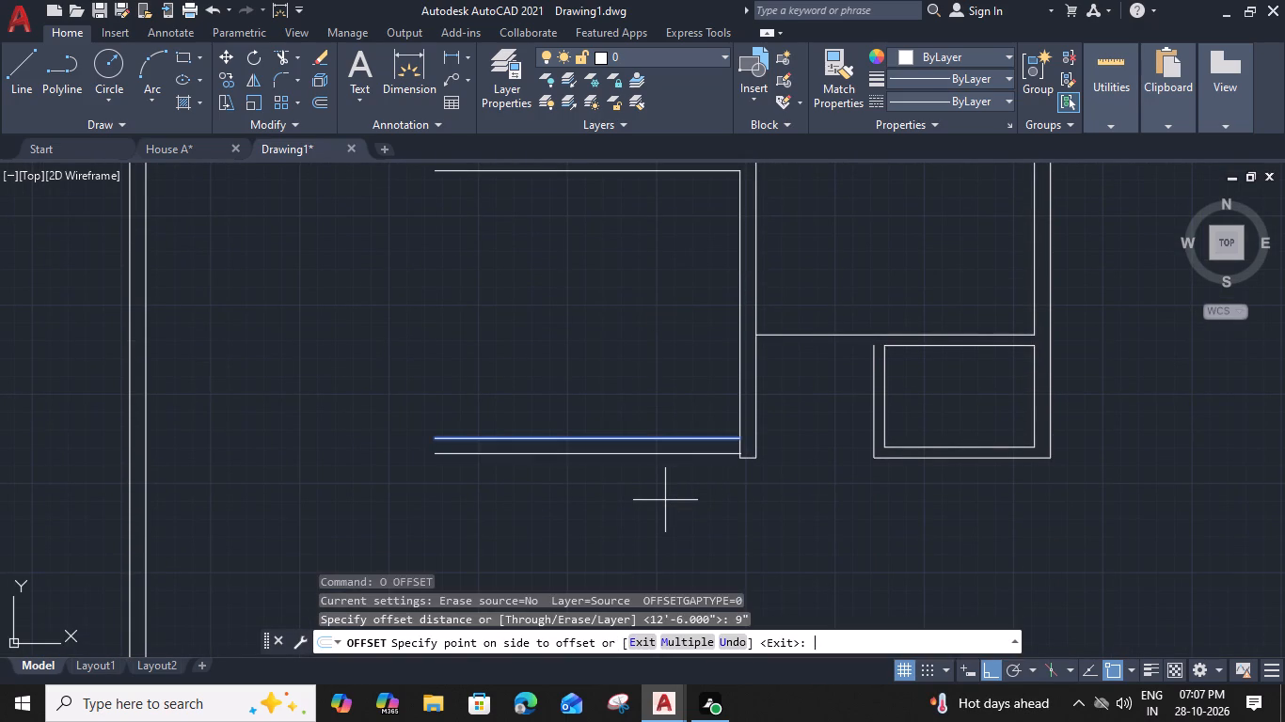
left_click(660, 522)
key("Escape")
Move both bottom wall lines down so the lower line's right end meets the vertical wall's bottom-left corner.
scroll(701, 439, "up", 2)
left_click_drag(731, 420, 731, 429)
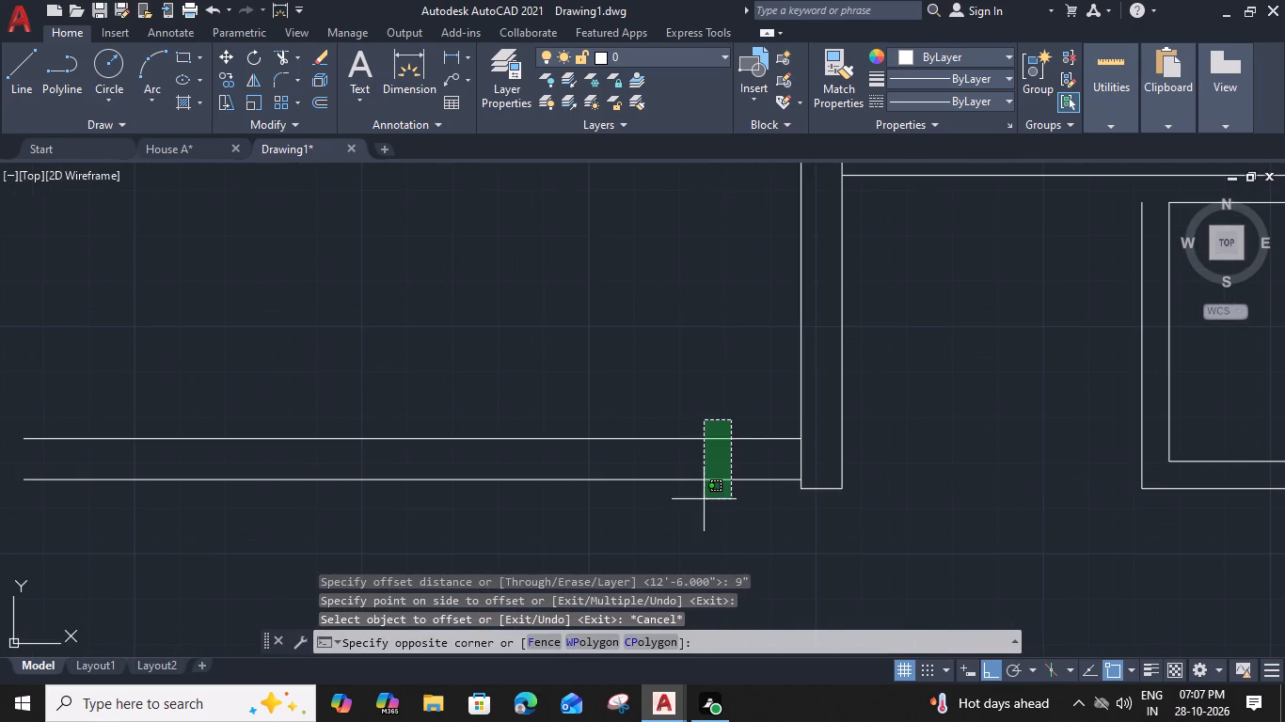
left_click(690, 522)
type("m")
key("space")
scroll(795, 495, "up", 1)
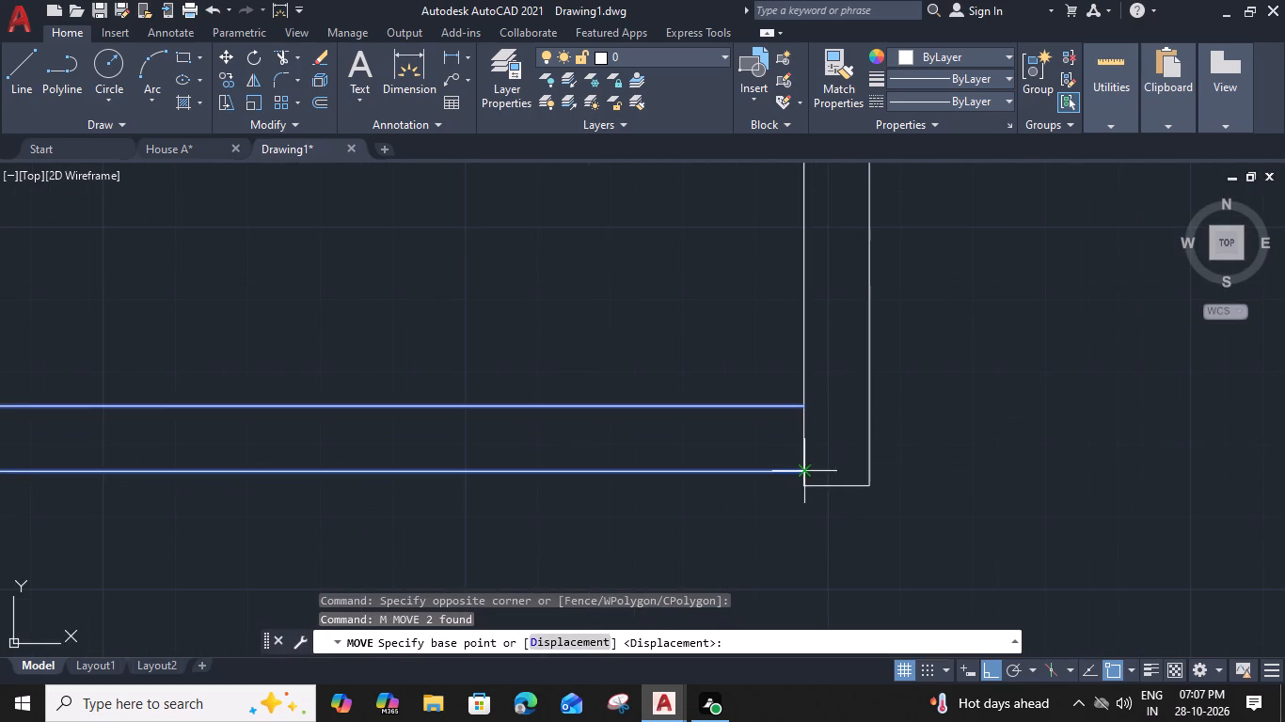
left_click(802, 469)
left_click(802, 482)
scroll(802, 484, "down", 2)
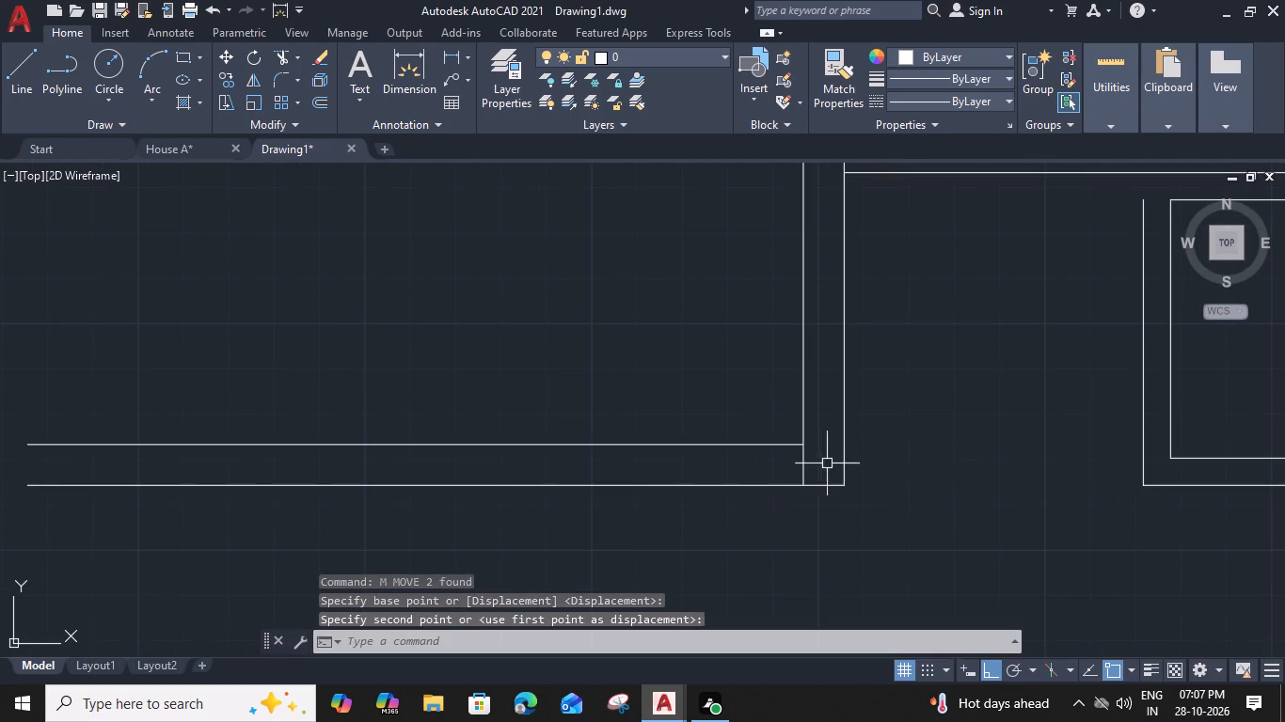
Trim the vertical wall's left line between the two bottom wall lines.
type("tr")
key("space")
left_click(803, 467)
scroll(803, 467, "down", 3)
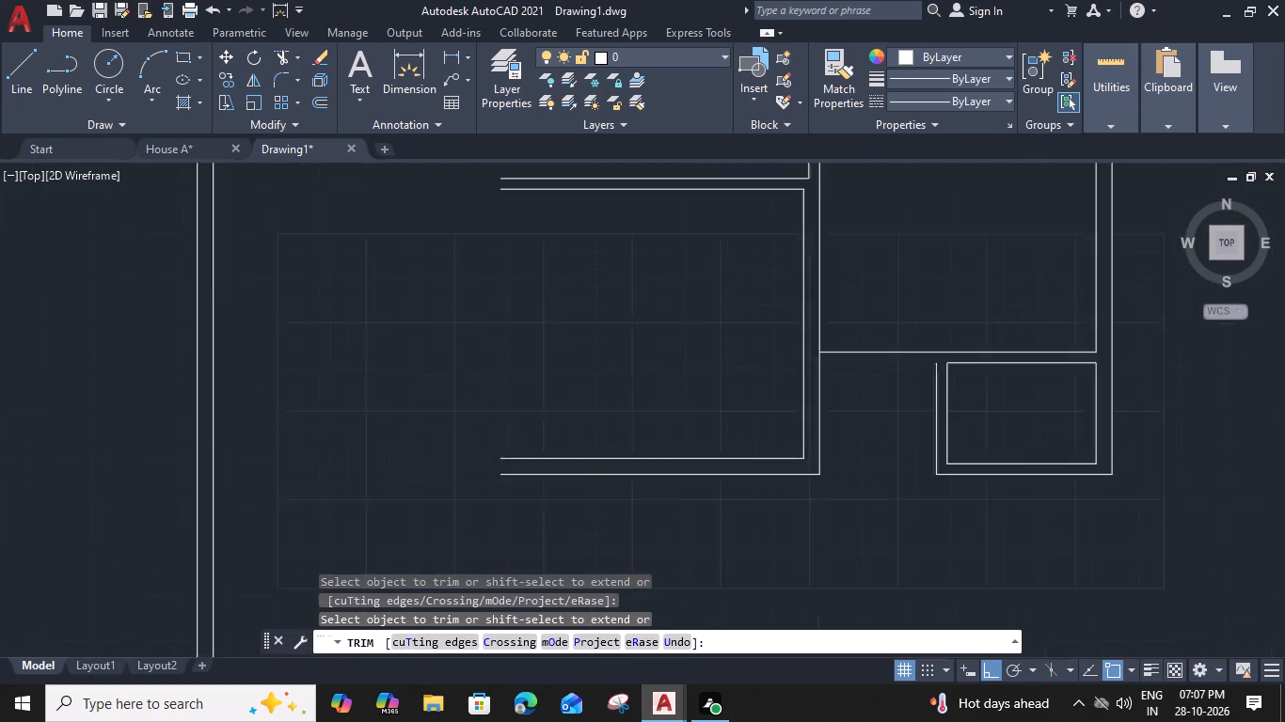
key("Escape")
Offset the large right room's bottom line 9" downward.
left_click(870, 395)
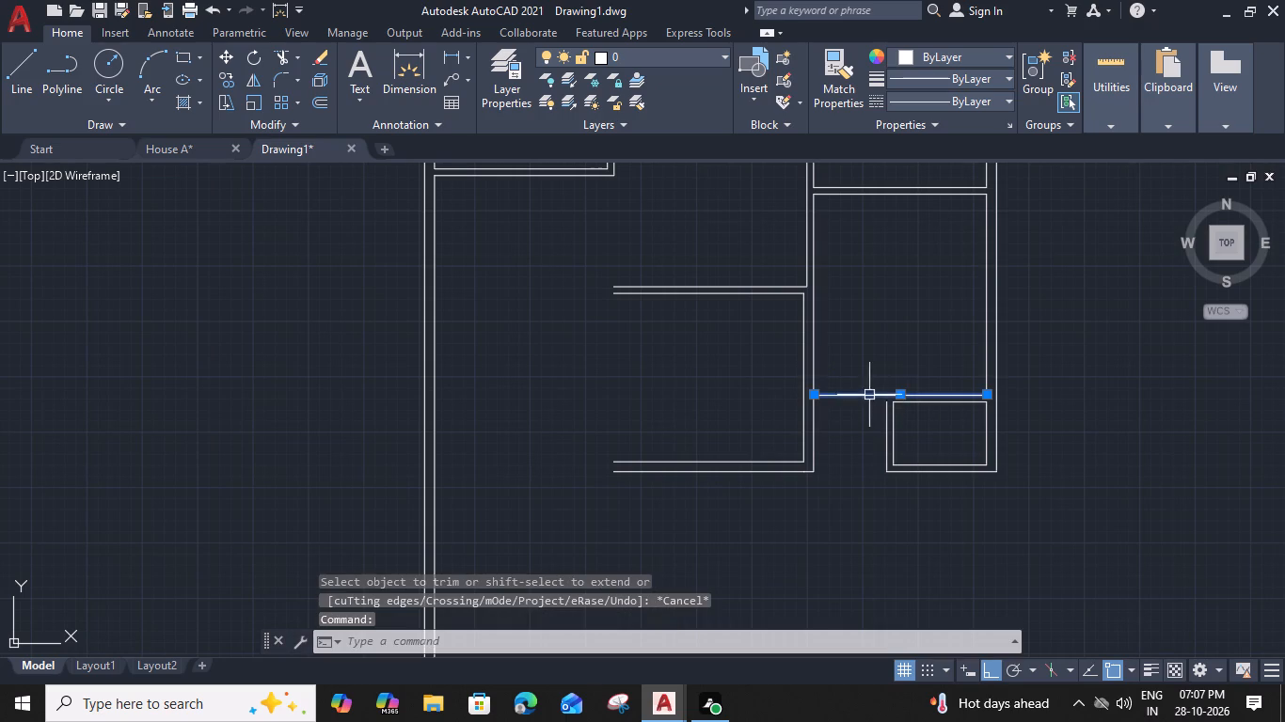
key("o")
key("space")
type("9\"")
key("Return")
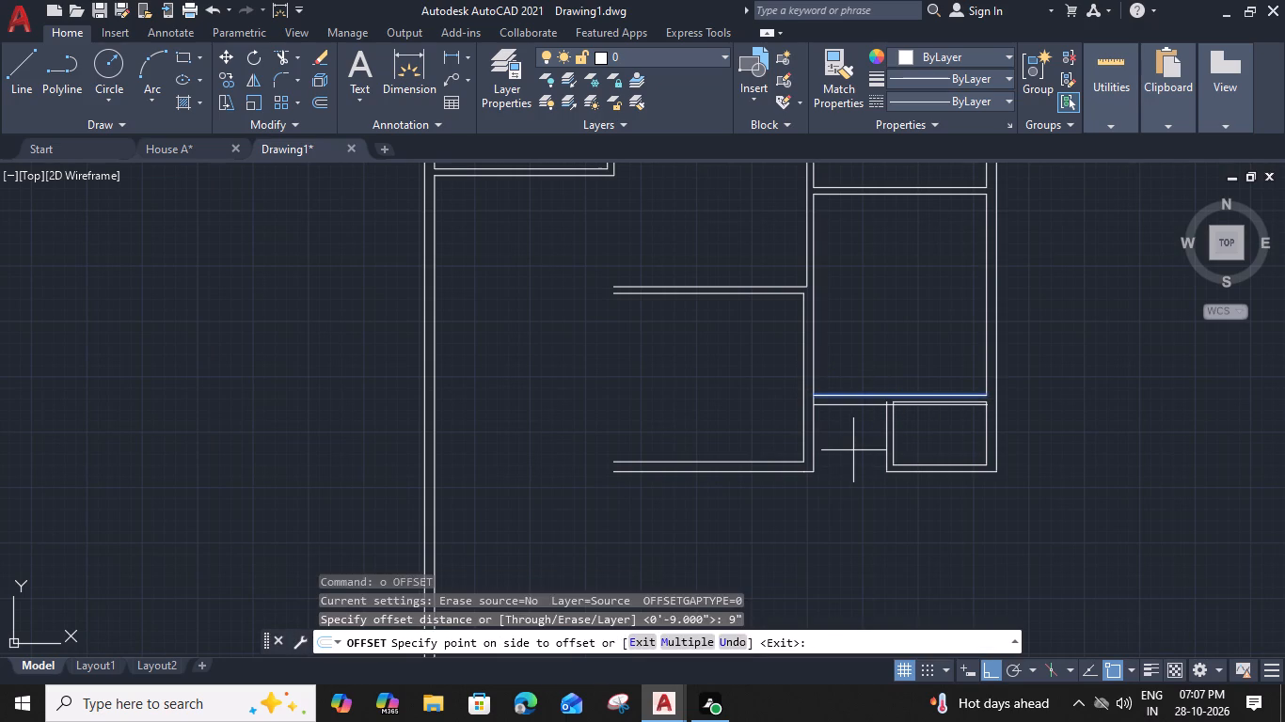
left_click(853, 468)
key("Escape")
Trim the new offset line between the small bottom room's left wall lines and erase its leftover piece inside that room.
key("t")
type("r")
key("space")
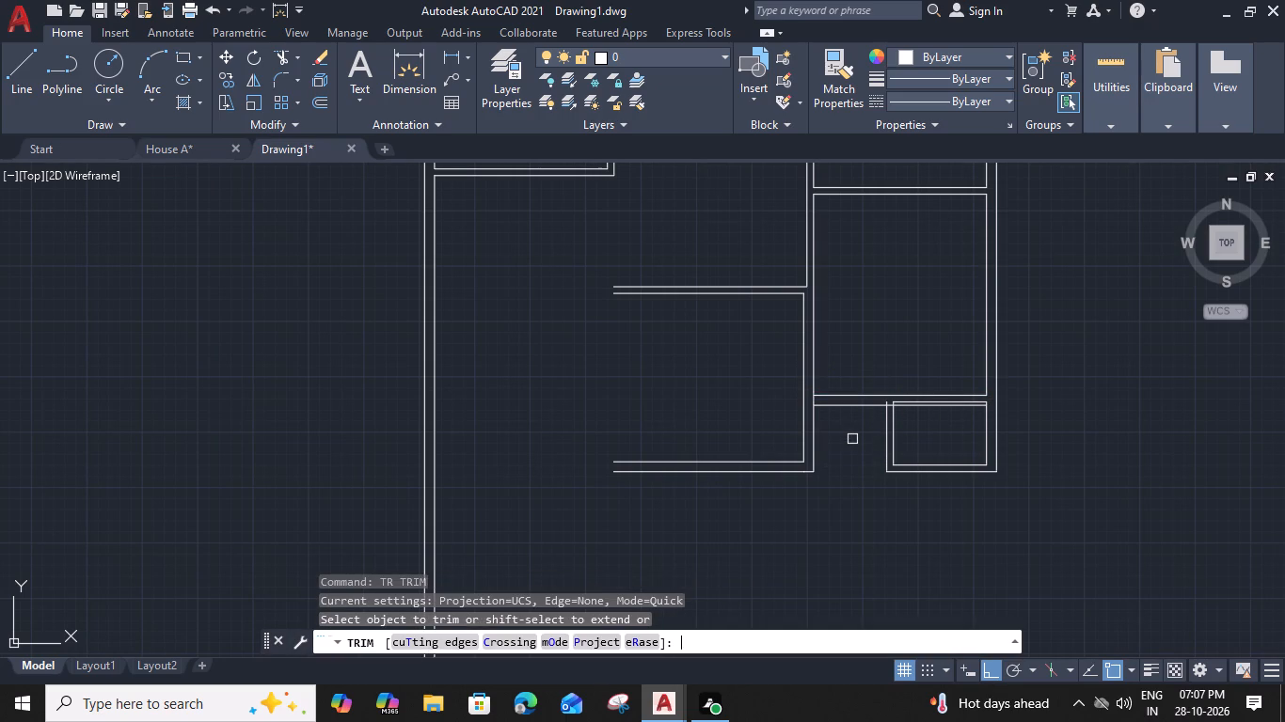
scroll(889, 409, "up", 2)
left_click(891, 395)
key("Escape")
left_click(928, 399)
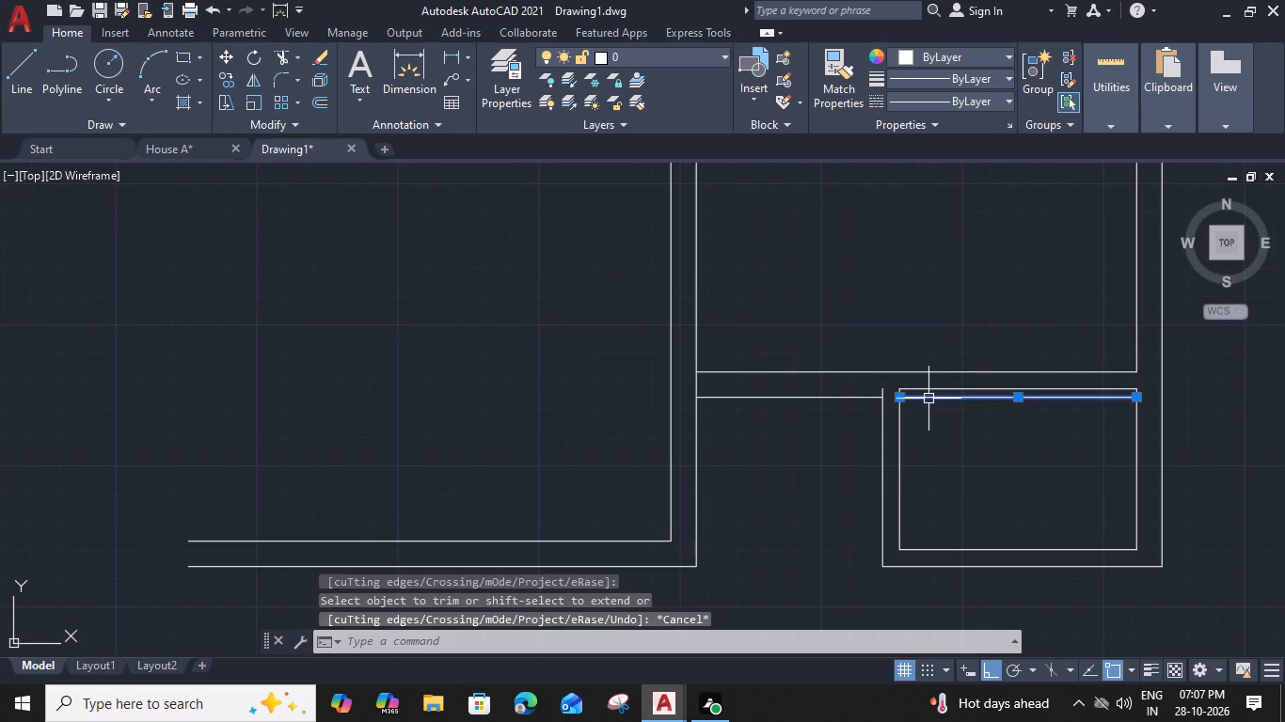
key("Delete")
Trim the small room's left wall stub above the offset line and the vertical wall line between the two horizontal wall lines.
type("tr")
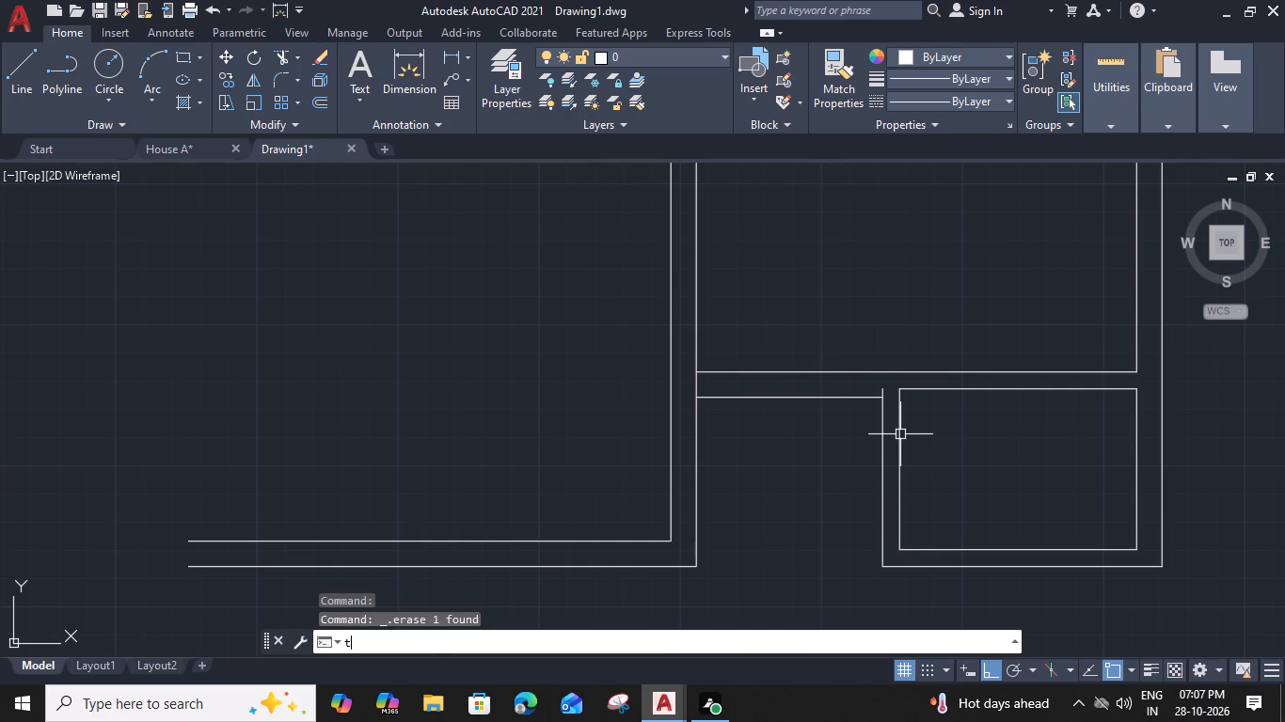
key("space")
left_click(880, 391)
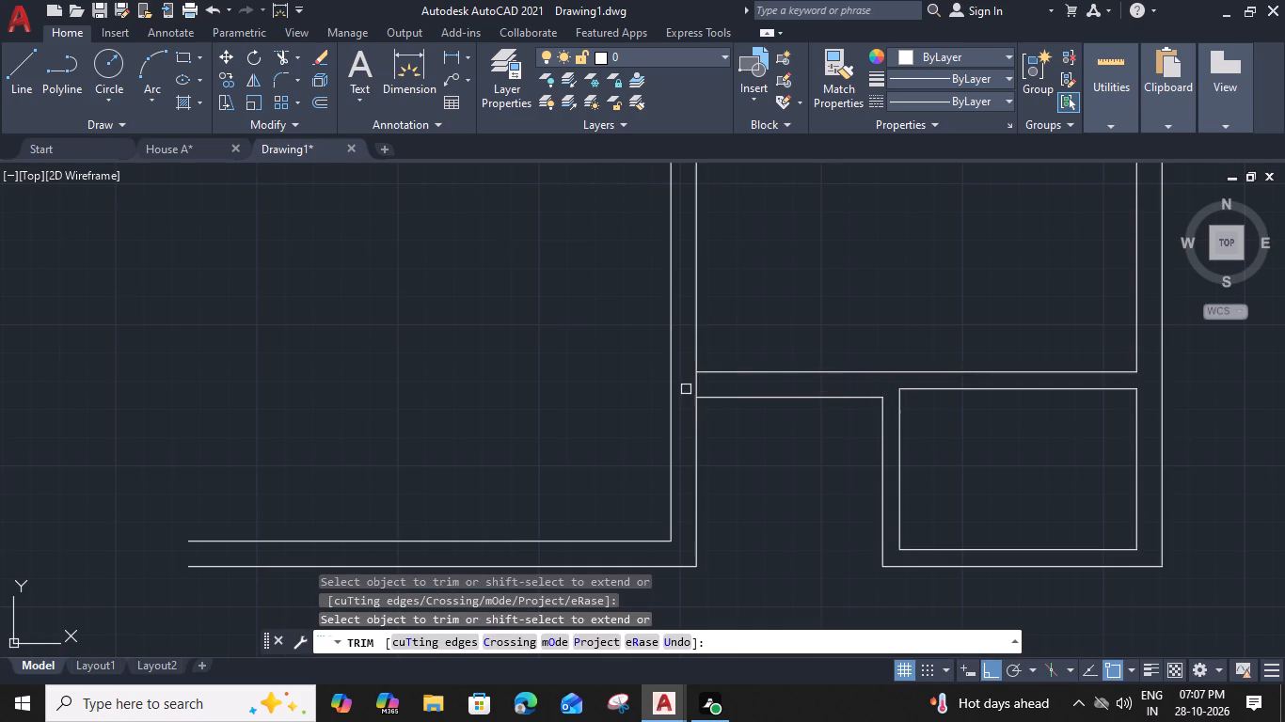
left_click(694, 387)
key("Escape")
scroll(1002, 381, "down", 1)
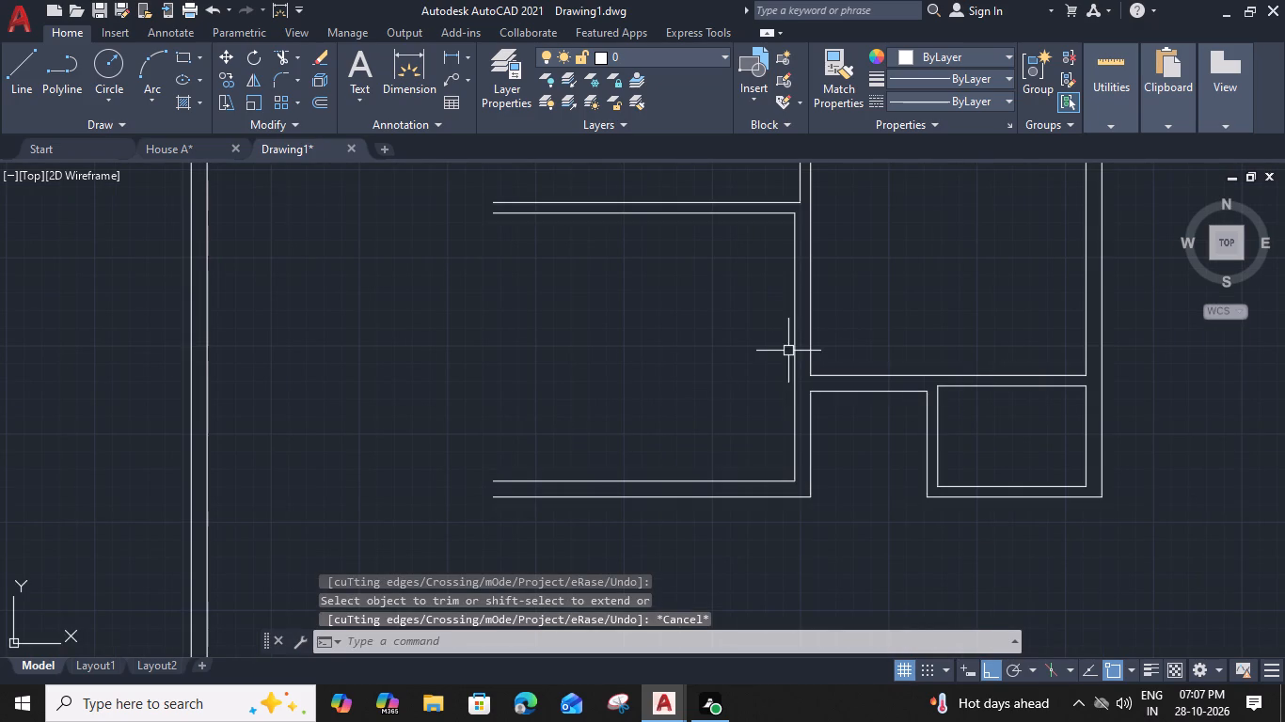
Offset the bottom middle room's right inner wall line 13'4.5" to the left.
left_click(794, 353)
type("o")
key("space")
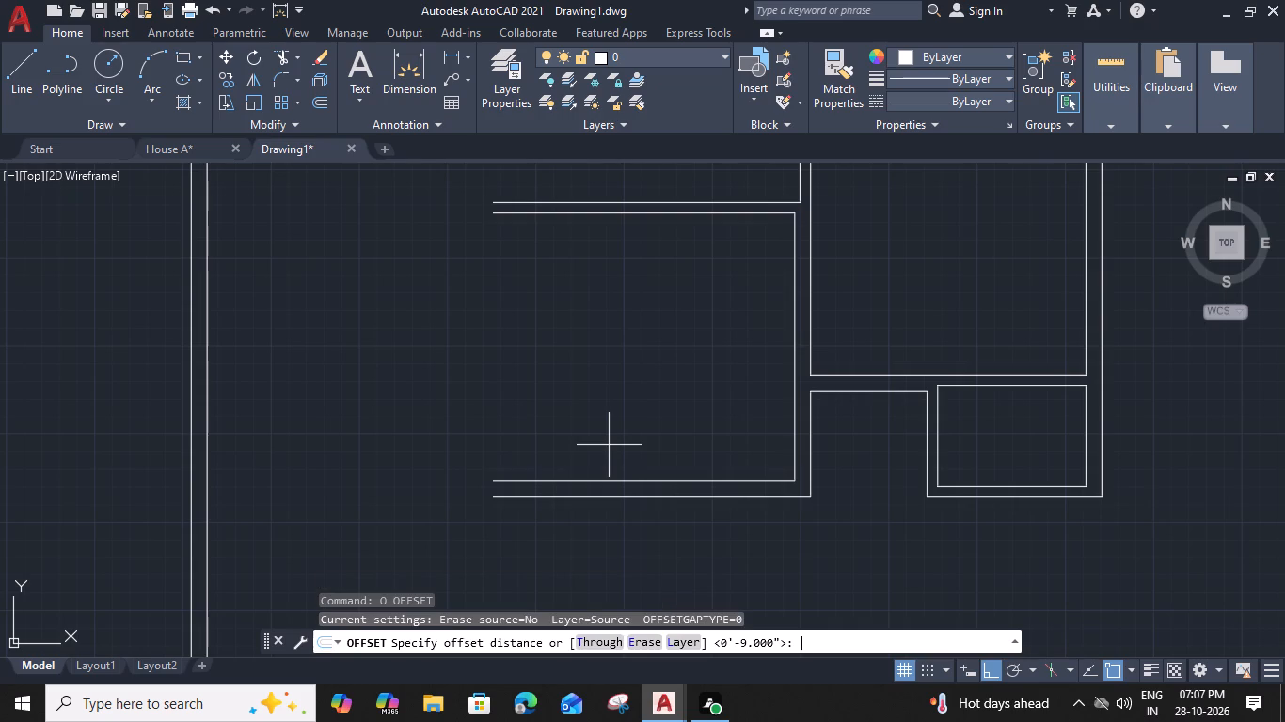
key("1")
type("3'")
type("4.5\"")
key("Return")
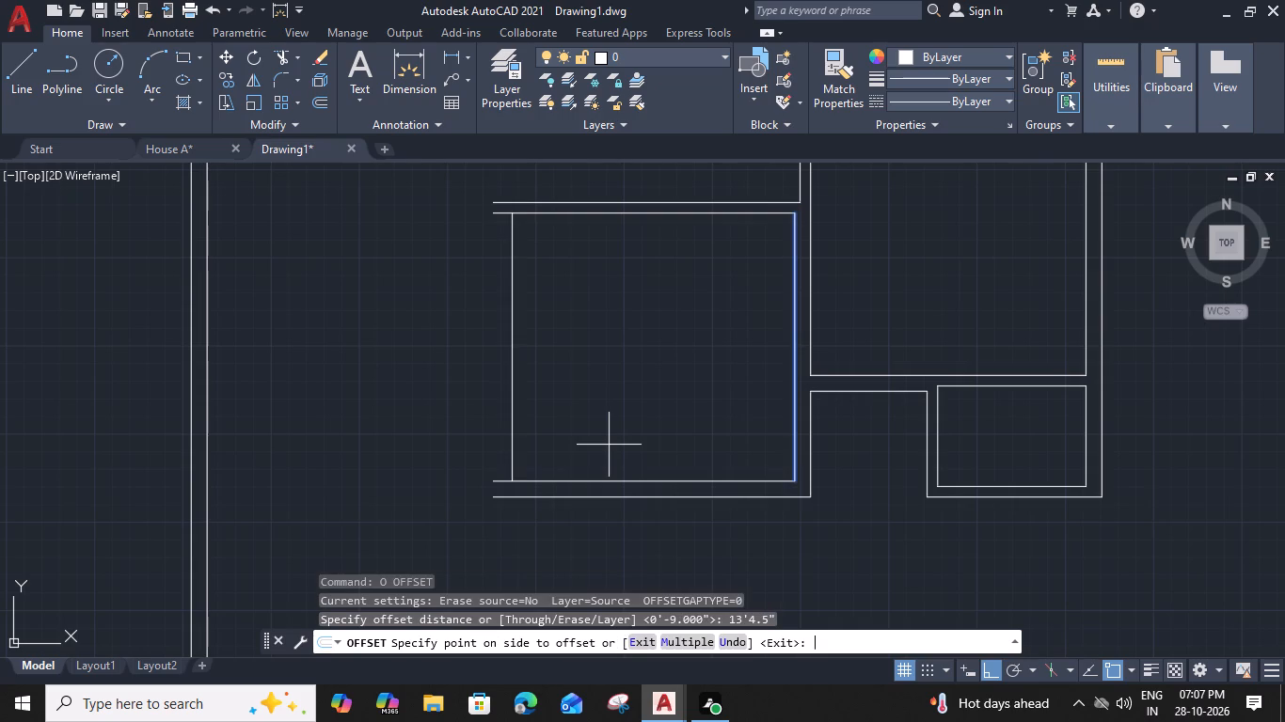
left_click_drag(500, 454, 484, 457)
middle_click_drag(476, 454, 654, 449)
key("Escape")
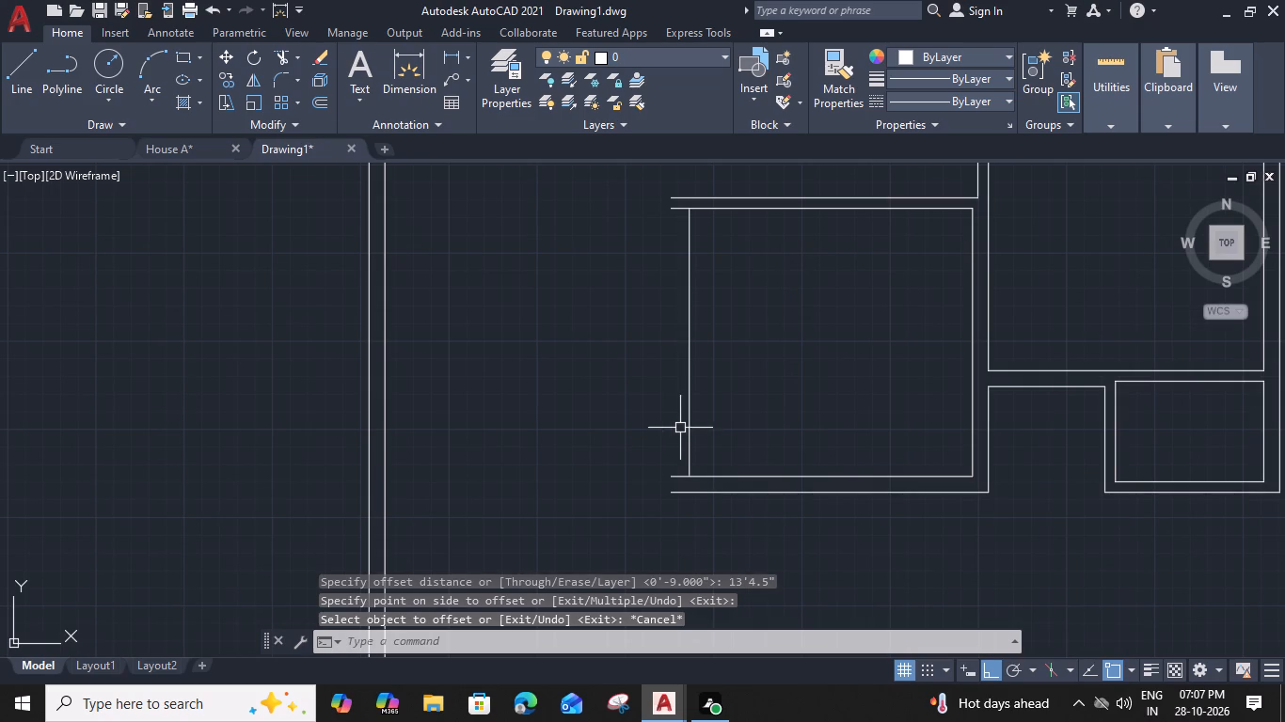
Offset the bottom middle room's new left inner line 9" outward to form its left wall.
left_click(690, 431)
type("o 9\"")
key("Return")
left_click(525, 464)
key("Escape")
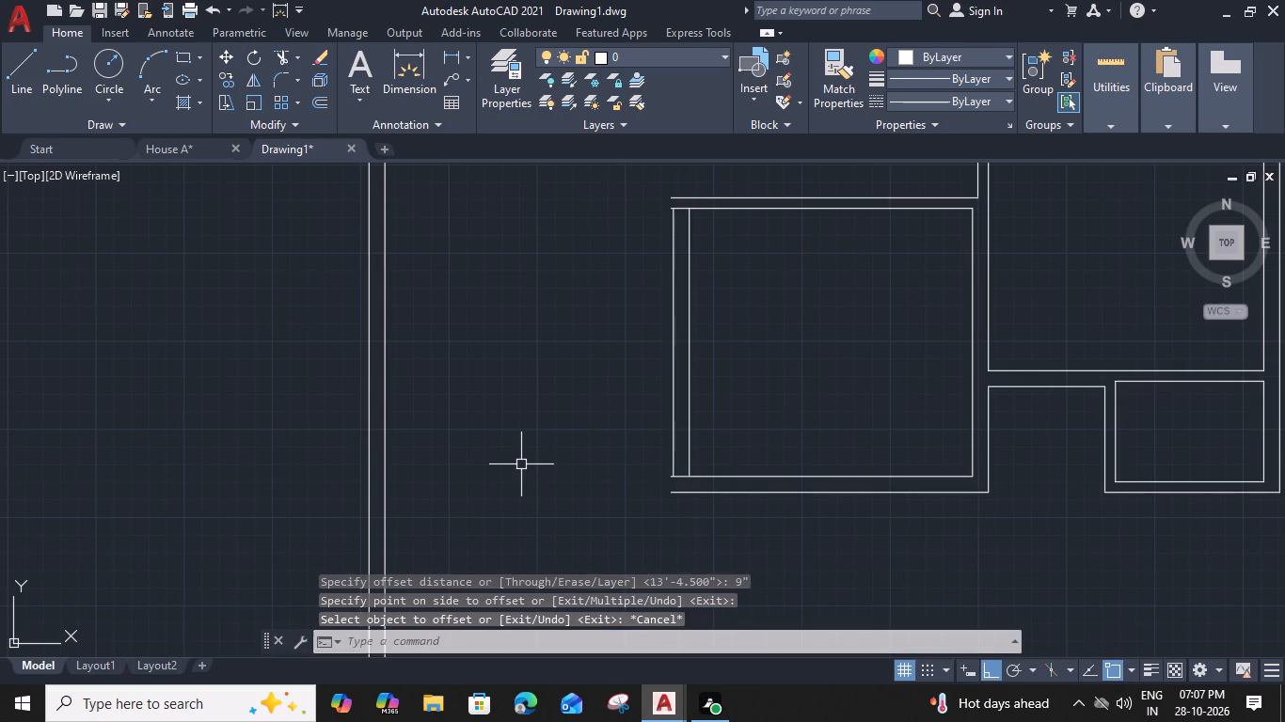
Extend the left wall's outer line to the room's bottom and top outer wall lines.
type("ex")
key("space")
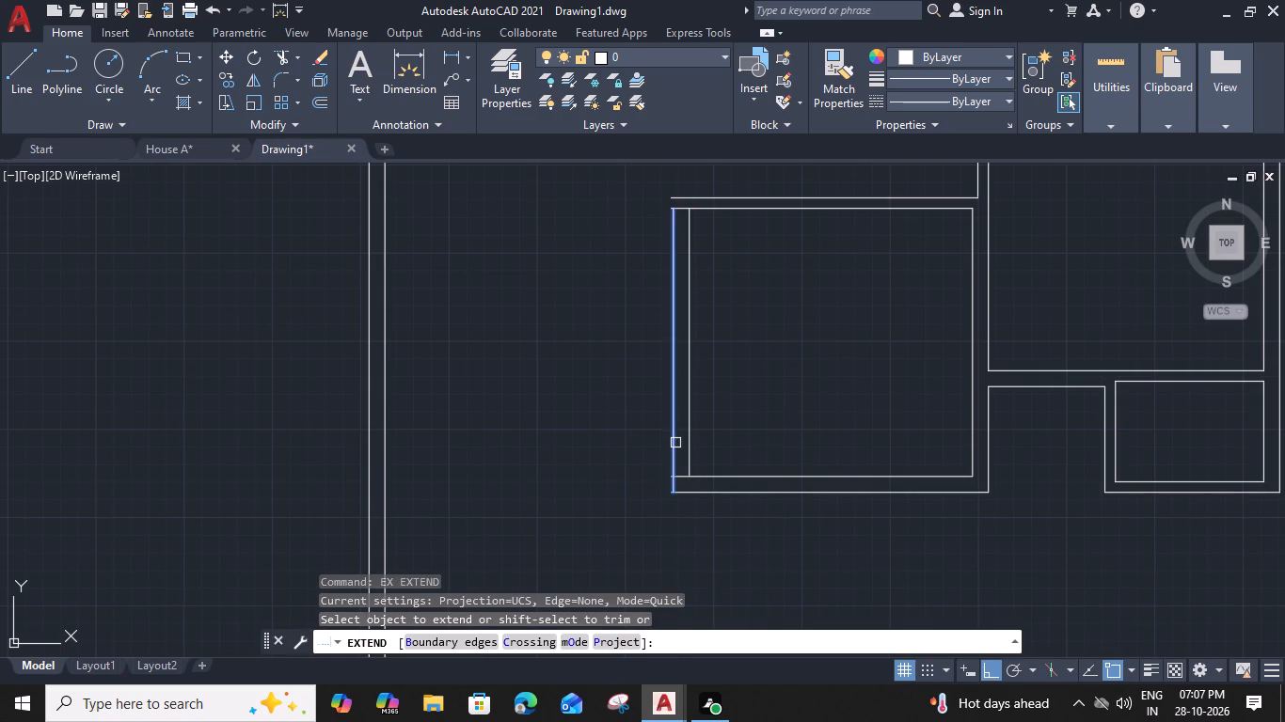
left_click(672, 444)
left_click(672, 322)
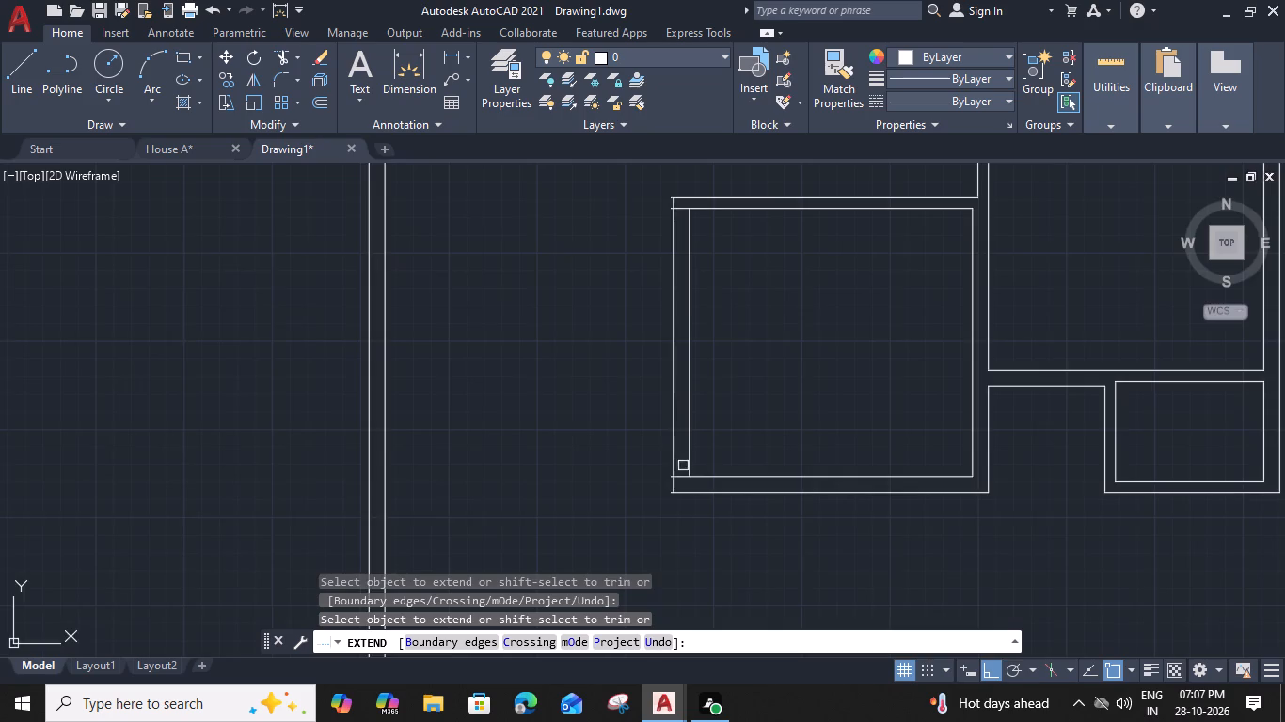
Trim the wall line ends overshooting the bottom middle room's bottom-left and top-left corners.
scroll(682, 473, "up", 2)
left_click(652, 482, "shift")
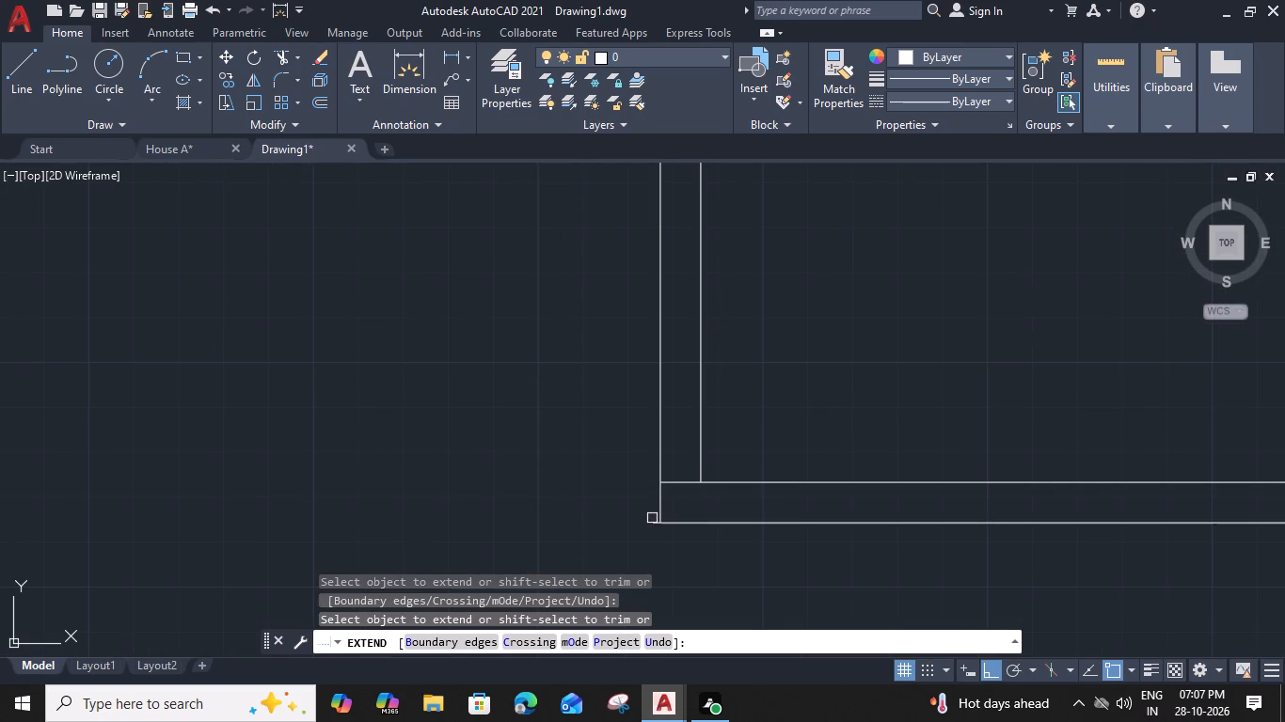
left_click(654, 524, "shift")
left_click(672, 479, "shift")
scroll(673, 479, "down", 1)
middle_click_drag(674, 315, 676, 323)
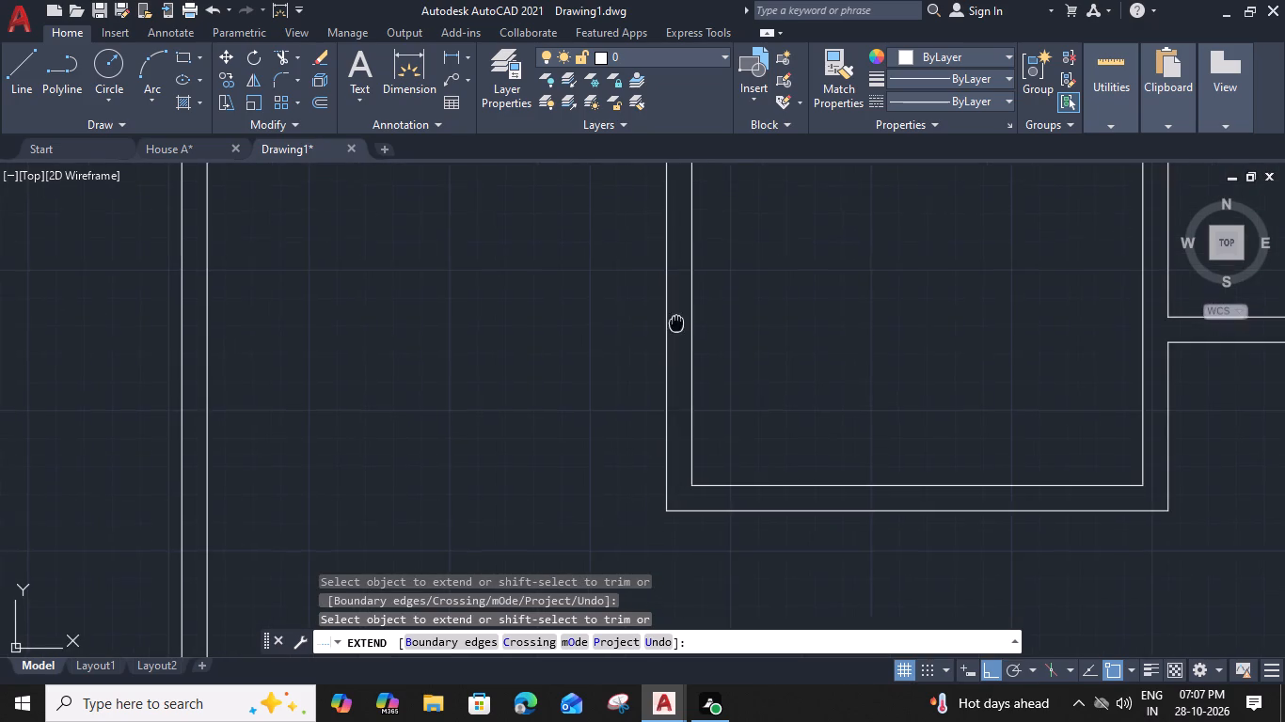
middle_click_drag(676, 323, 679, 602)
scroll(683, 364, "up", 2)
left_click(677, 302, "shift")
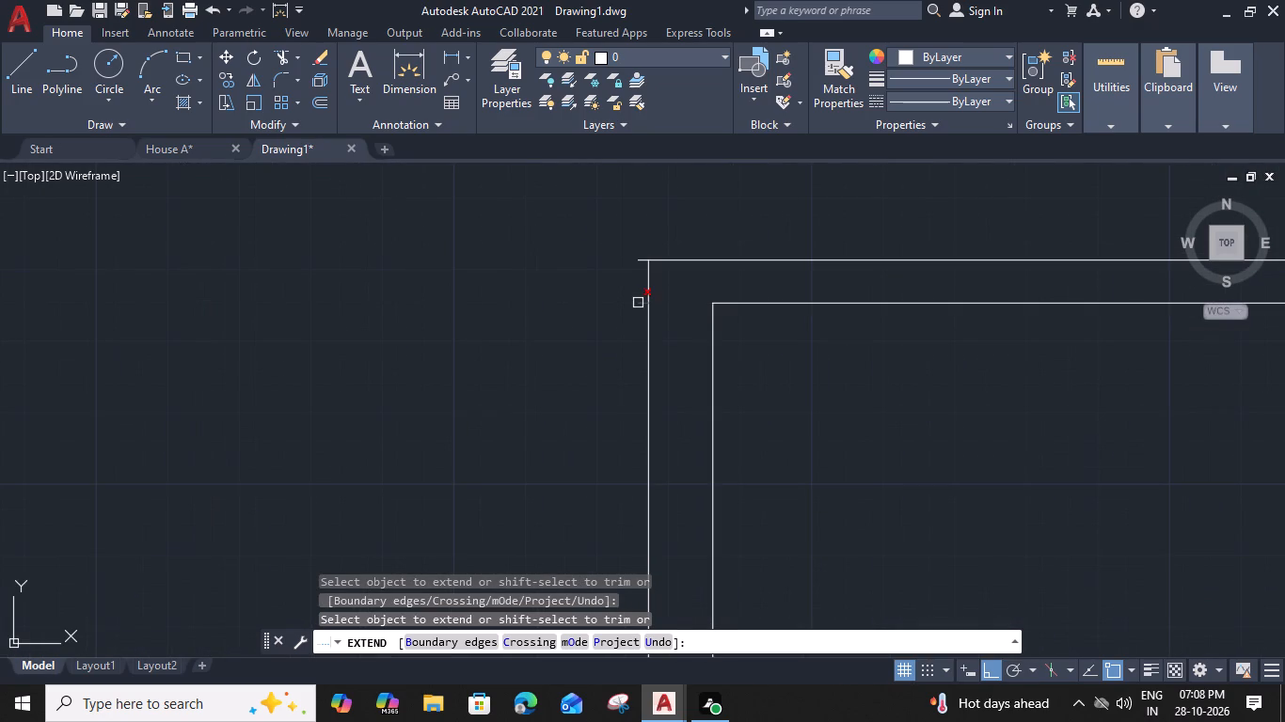
left_click(635, 303, "shift")
left_click(636, 257, "shift")
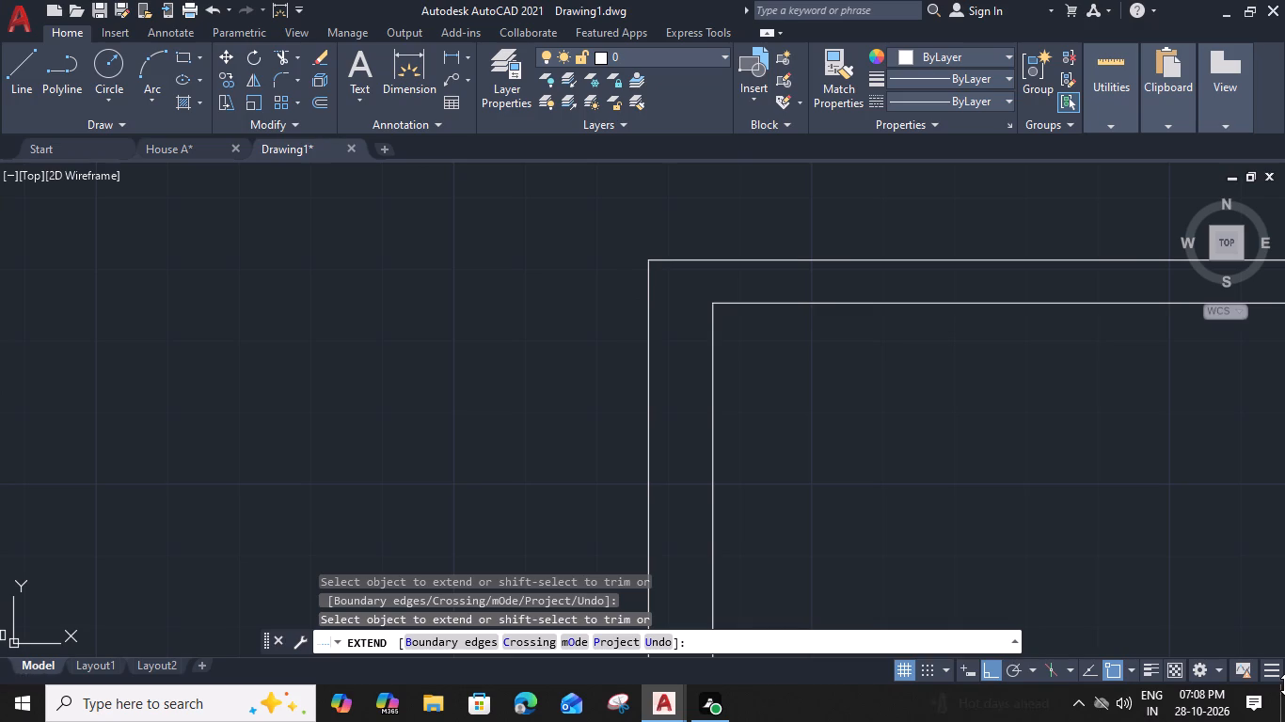
scroll(528, 301, "down", 2)
middle_click_drag(532, 301, 672, 298)
key("Escape")
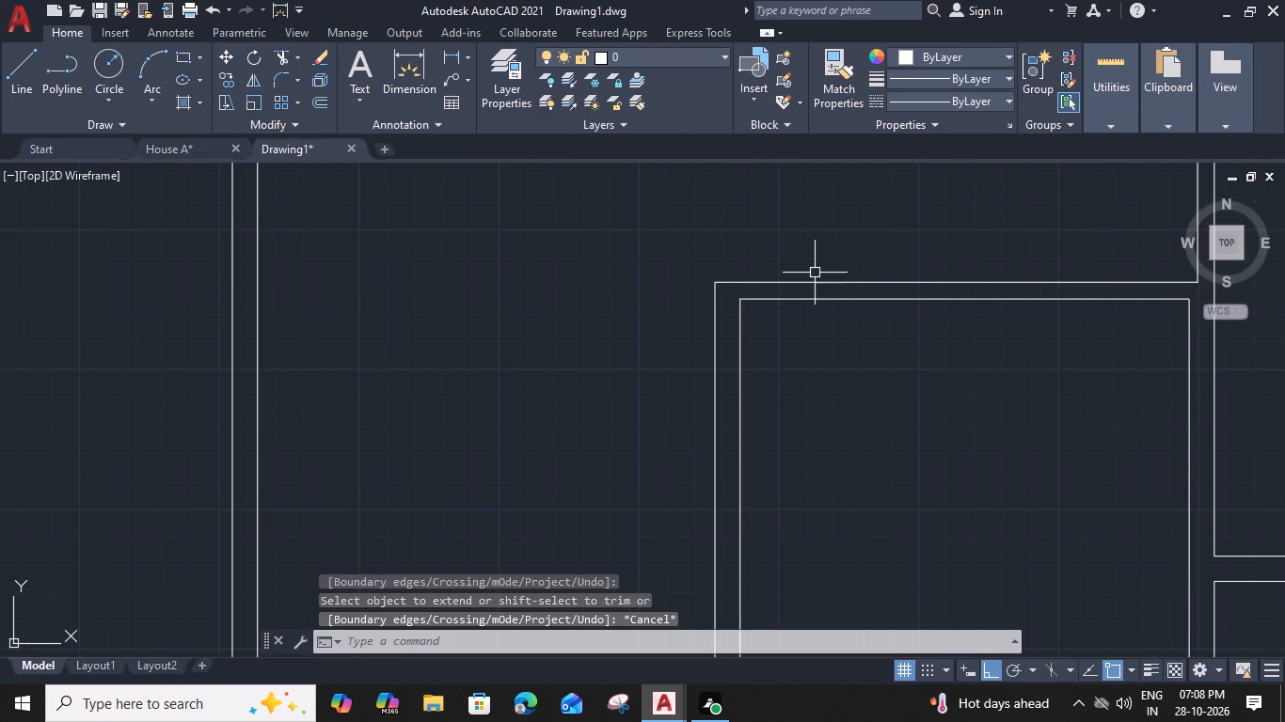
Extend the bottom middle room's top outer wall line left to the house's left outer wall.
middle_click_drag(822, 267, 834, 284)
type("ex")
key("space")
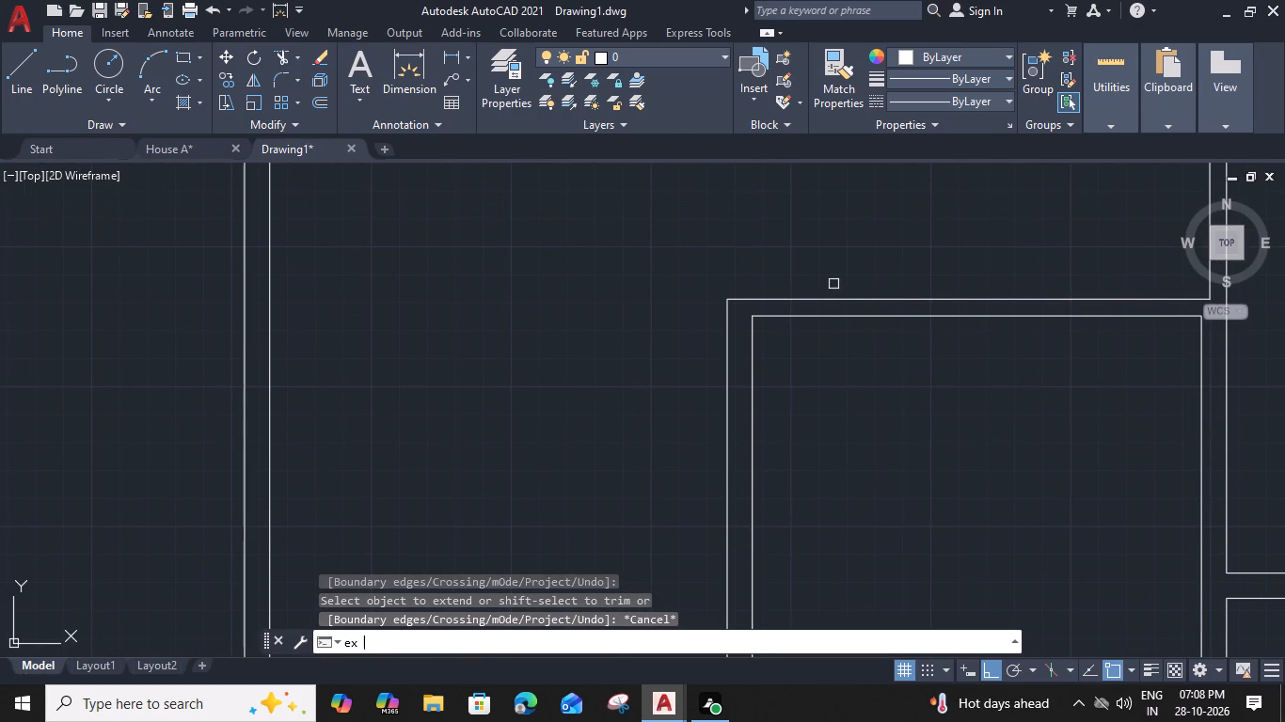
left_click(819, 296)
key("Escape")
Offset the extended horizontal wall line 9" downward.
middle_click_drag(572, 332, 633, 332)
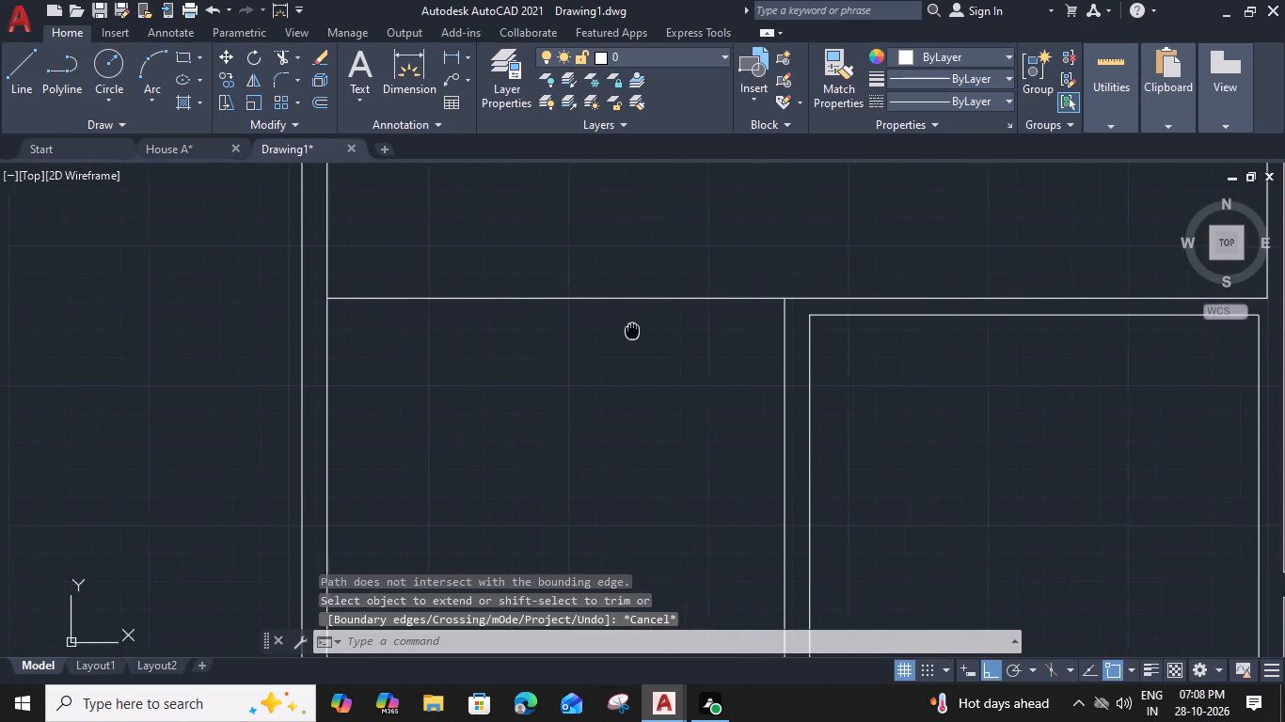
middle_click_drag(633, 332, 635, 332)
scroll(614, 327, "up", 1)
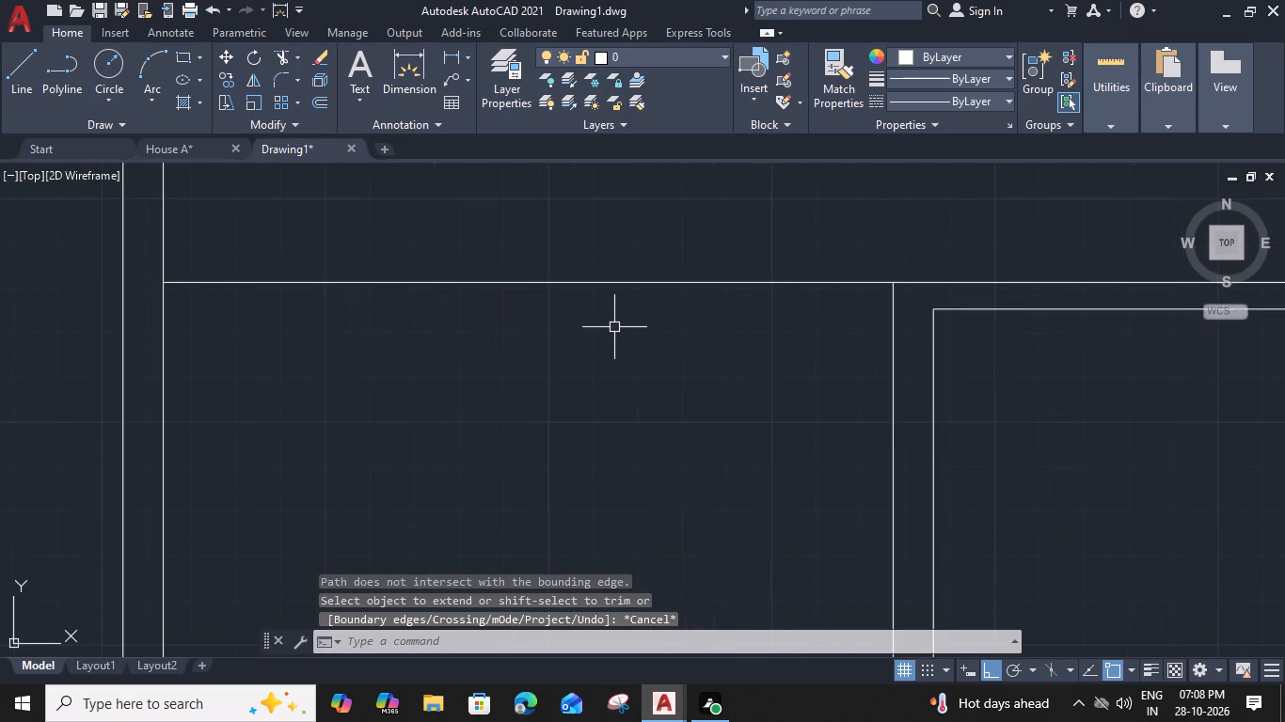
scroll(614, 327, "down", 3)
middle_click_drag(614, 331, 668, 368)
left_click(655, 354)
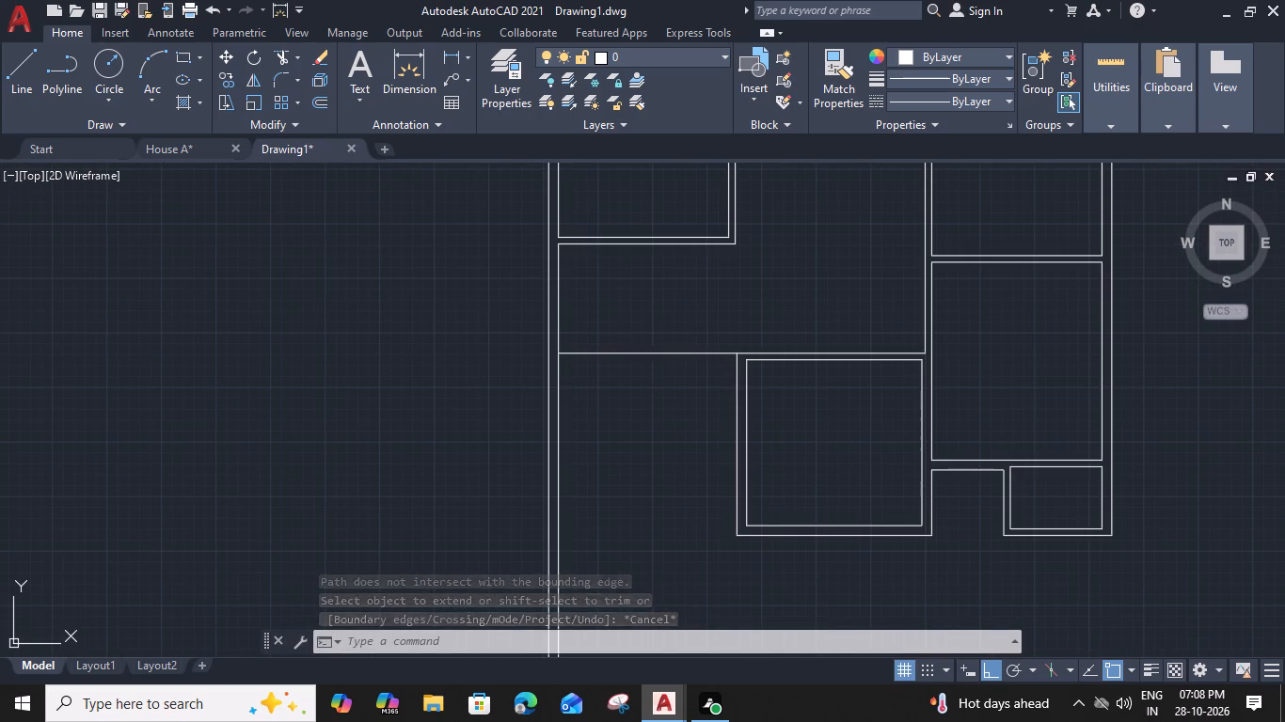
key("o")
key("space")
type("9")
key("shift+quotedbl")
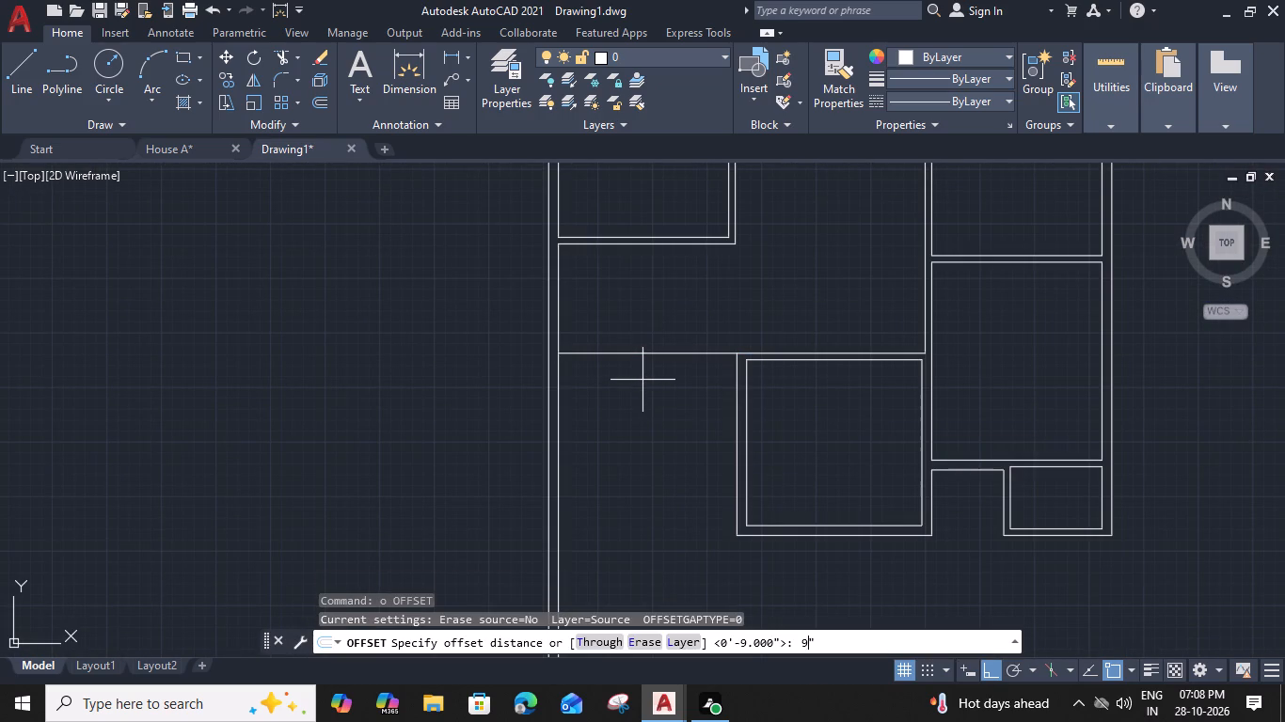
key("Return")
left_click(642, 398)
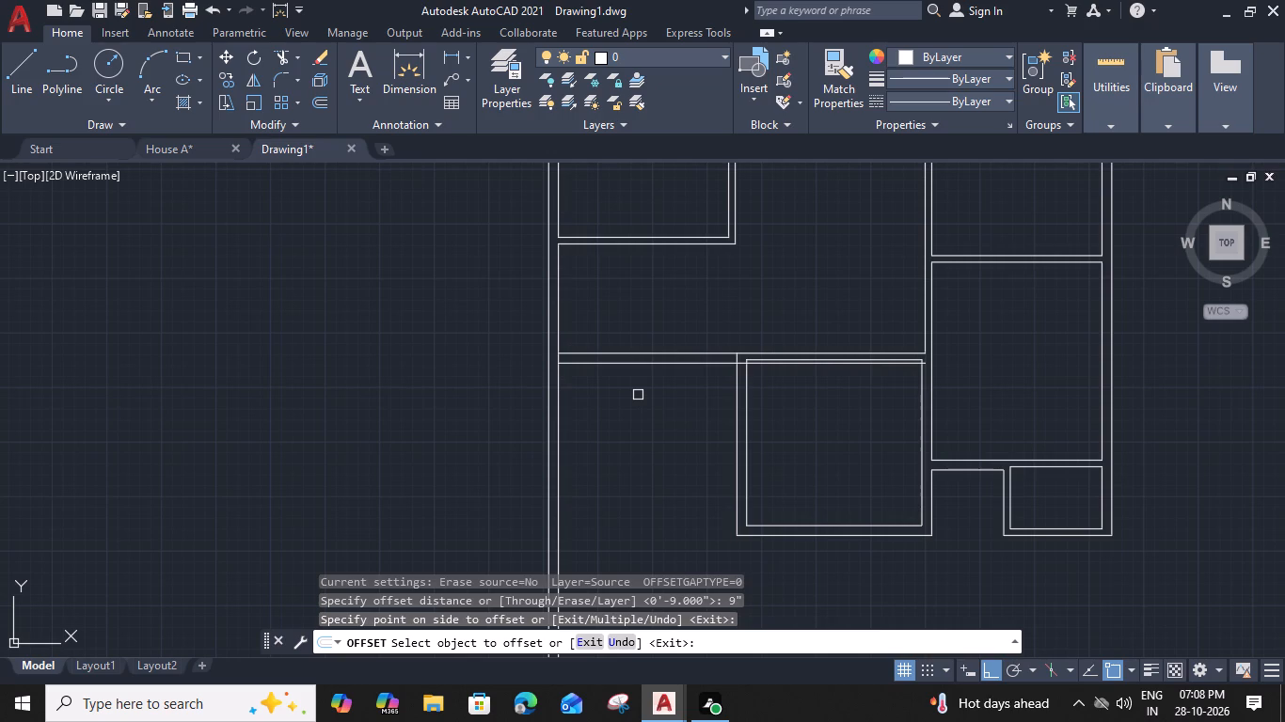
key("Escape")
Trim the offset line between the bottom middle room's left wall lines and erase its leftover piece inside that room.
type("tr")
key("space")
scroll(753, 354, "up", 2)
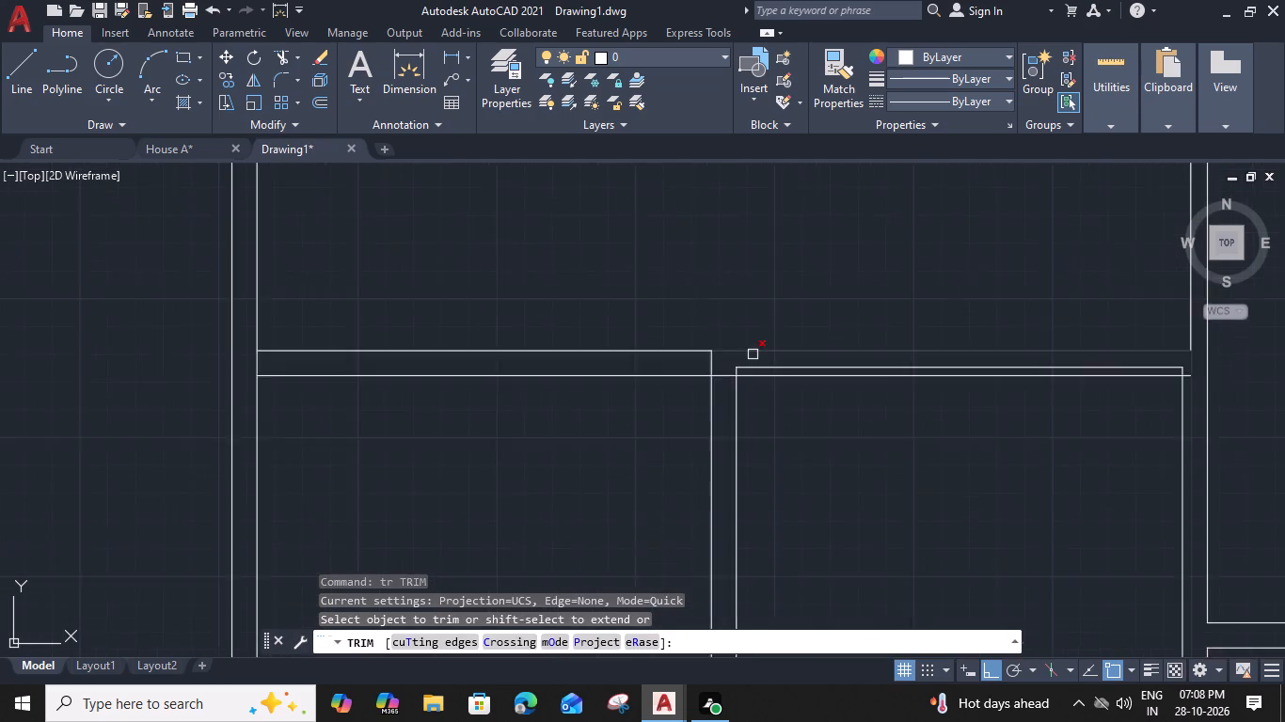
scroll(753, 354, "up", 1)
left_click(697, 388)
key("Escape")
left_click(754, 388)
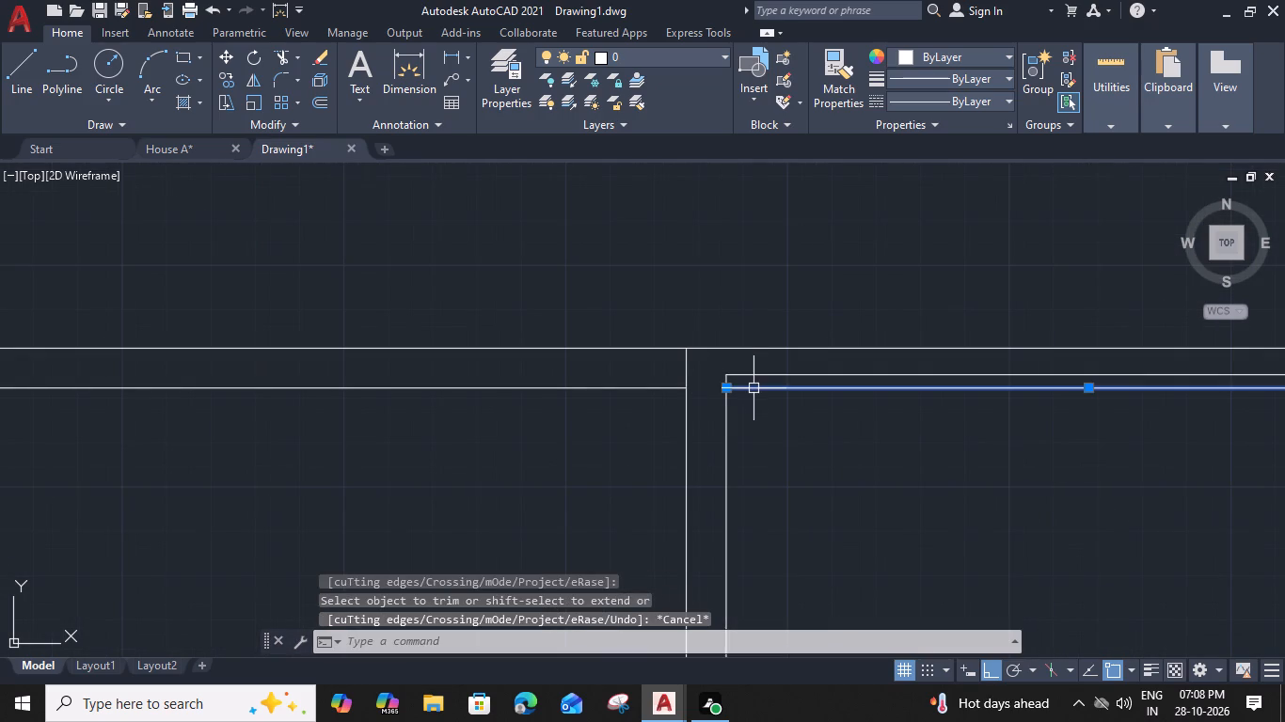
key("Delete")
Offset the lower line of the wall at the bottom left of the plan 18' downward.
scroll(750, 414, "down", 3)
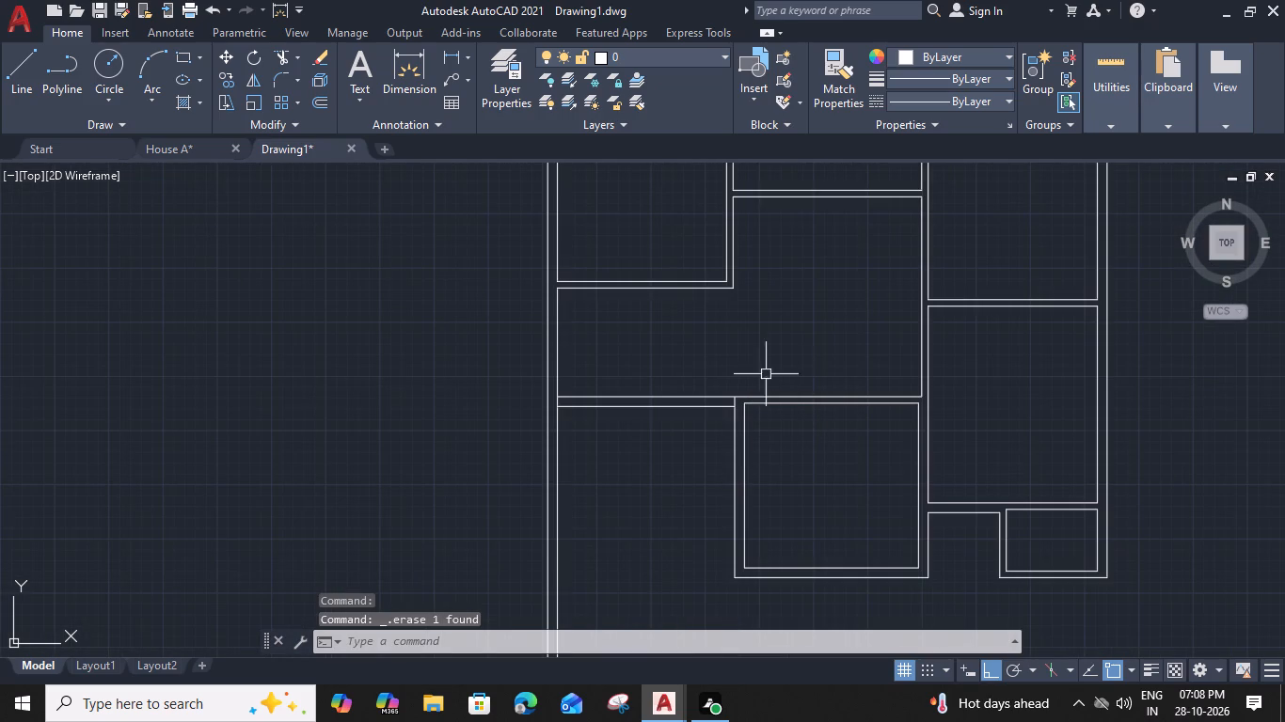
middle_click_drag(658, 321, 556, 463)
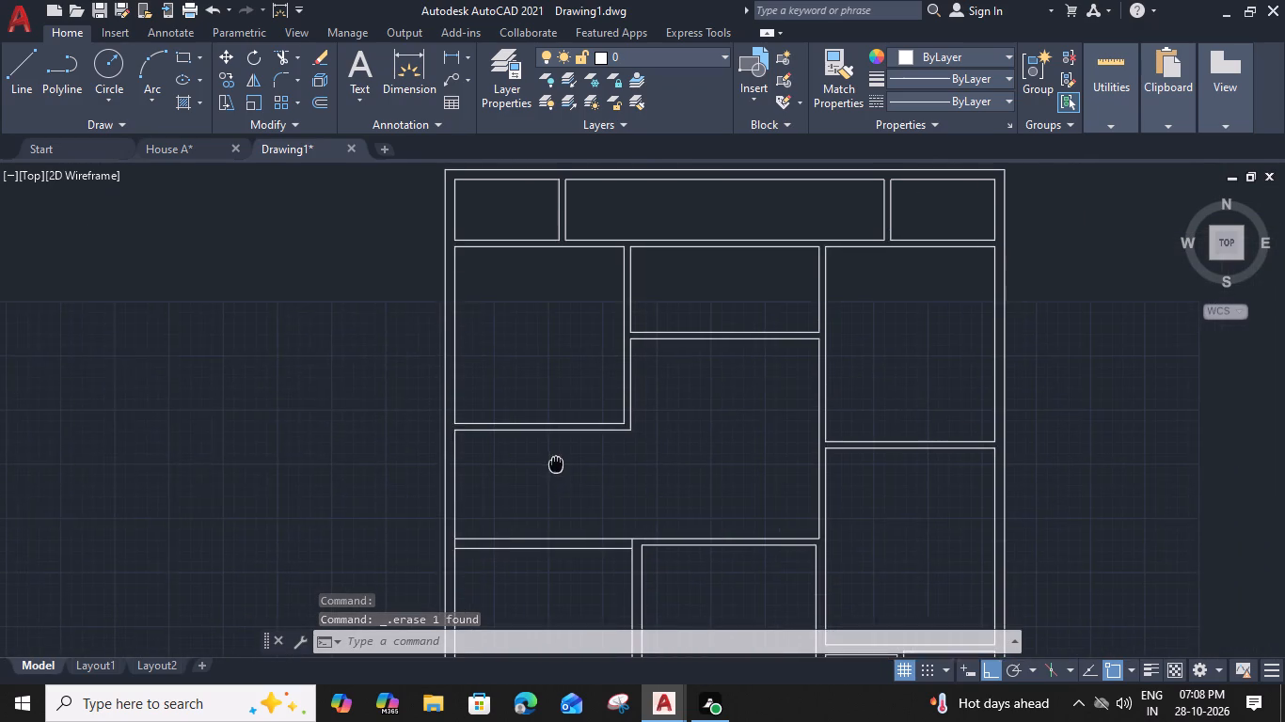
middle_click_drag(556, 463, 556, 460)
scroll(557, 449, "down", 2)
middle_click_drag(577, 450, 617, 353)
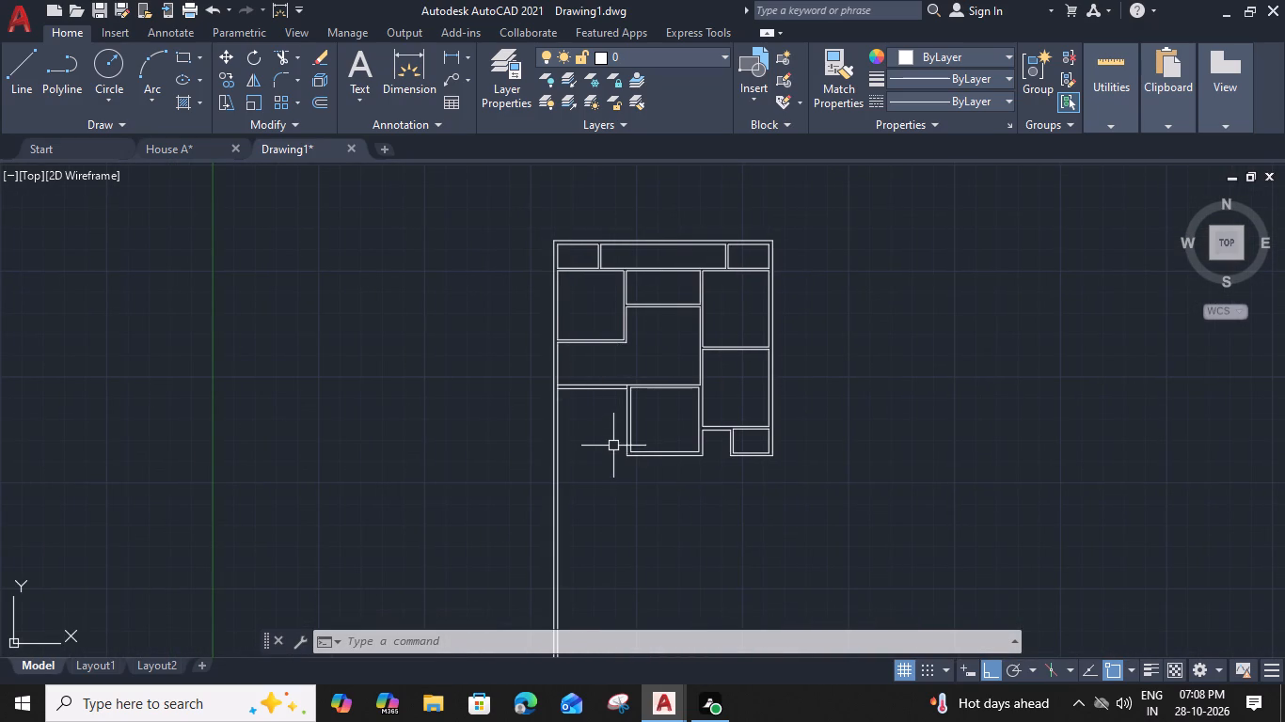
middle_click_drag(616, 446, 628, 354)
scroll(607, 316, "up", 1)
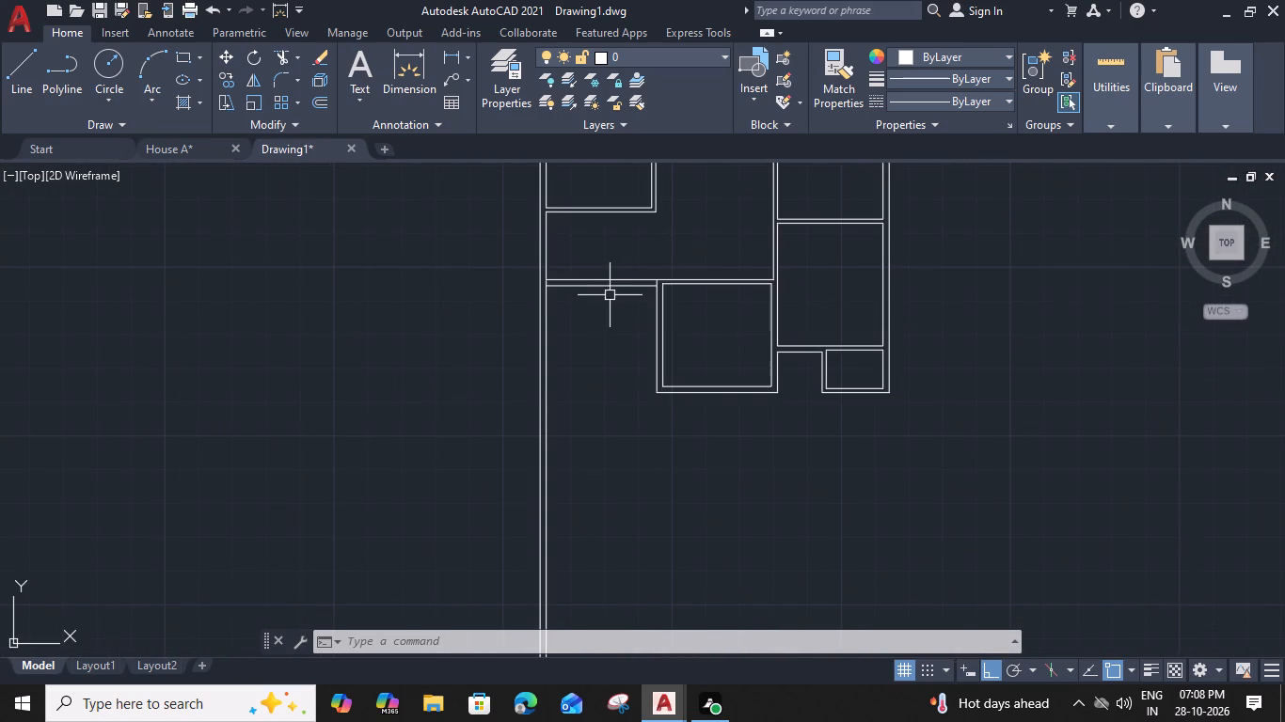
left_click(611, 289)
type("o 18'")
key("space")
left_click(606, 480)
middle_click_drag(614, 473, 614, 387)
left_click(613, 424)
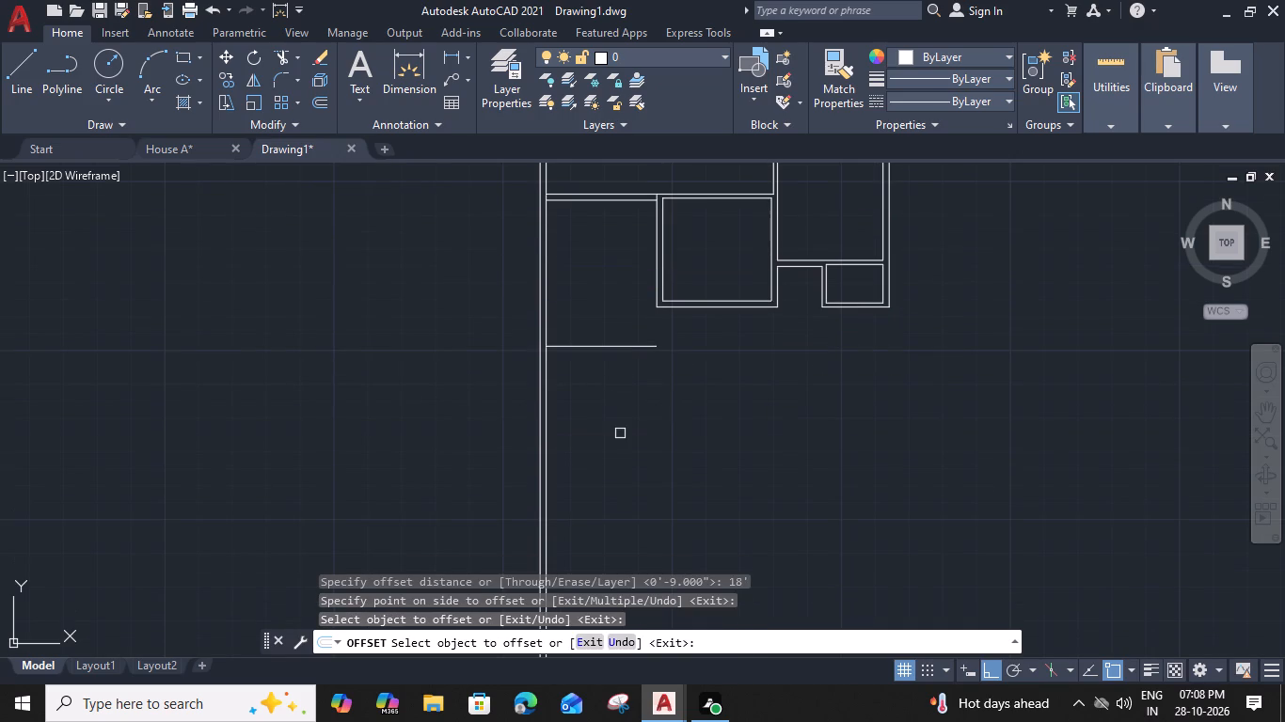
left_click(621, 435)
key("Escape")
Offset the new bottom-left horizontal line 6" downward.
left_click(624, 343)
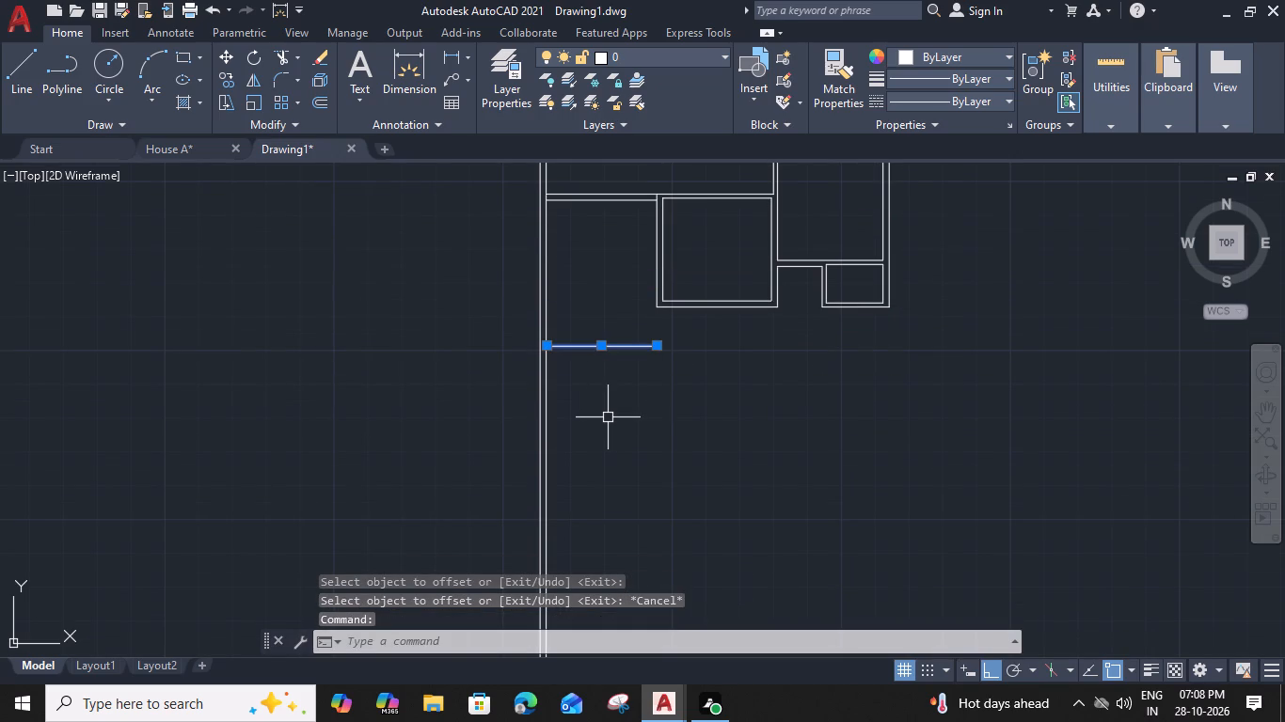
type("o")
key("space")
key("6")
key("shift+quotedbl")
key("Return")
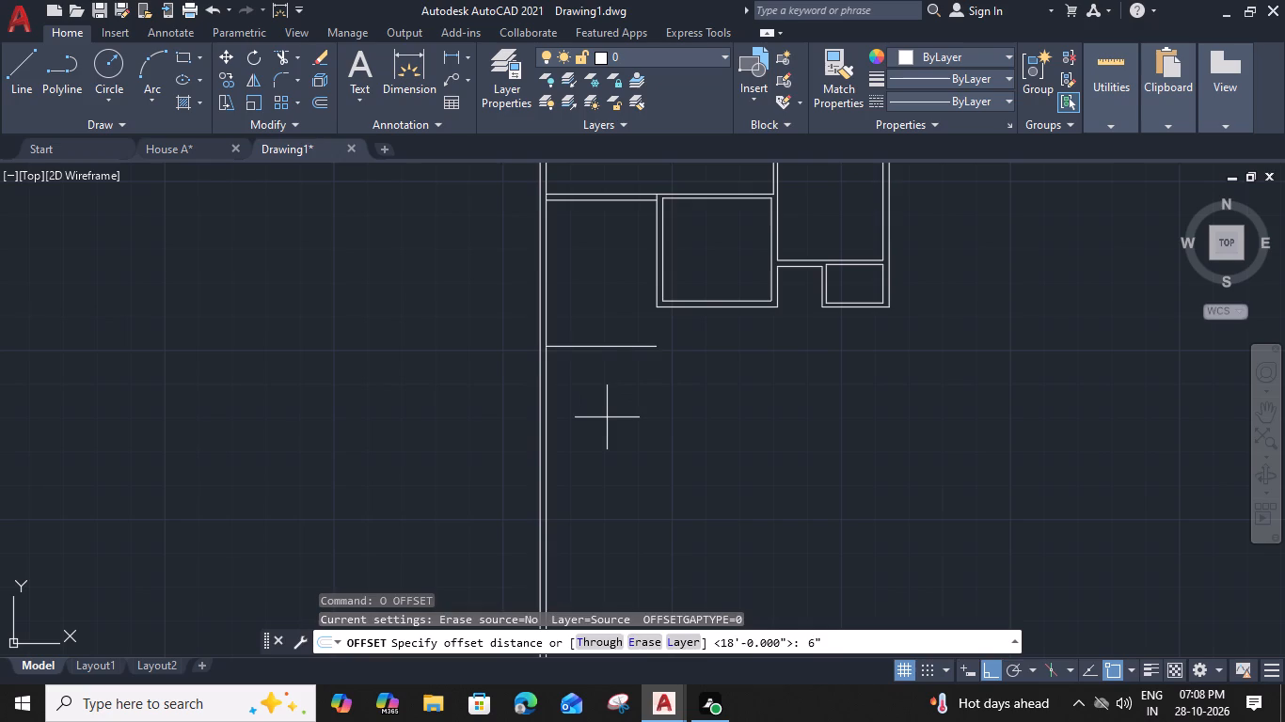
left_click(606, 432)
key("Escape")
Extend the lower of the two bottom-left lines to the left wall's outer line and trim both vertical wall lines below it.
type("ex")
key("space")
left_click(575, 354)
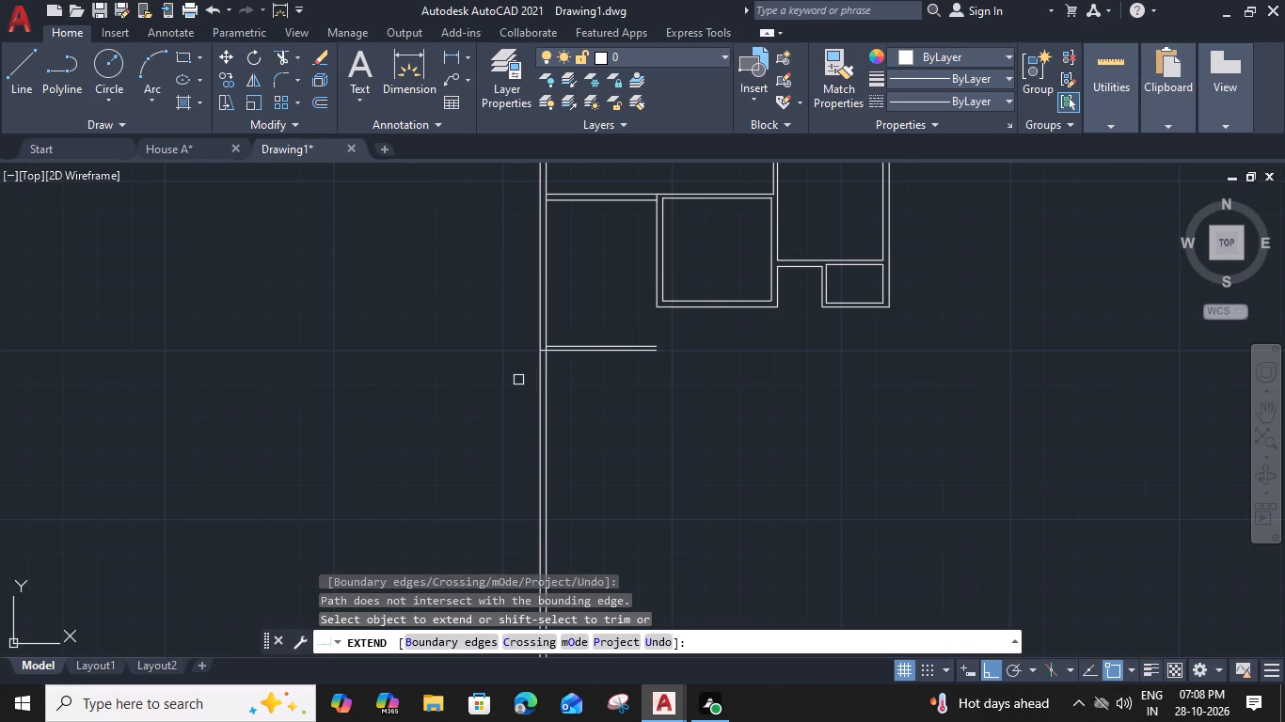
left_click(518, 380, "shift")
left_click(673, 398, "shift")
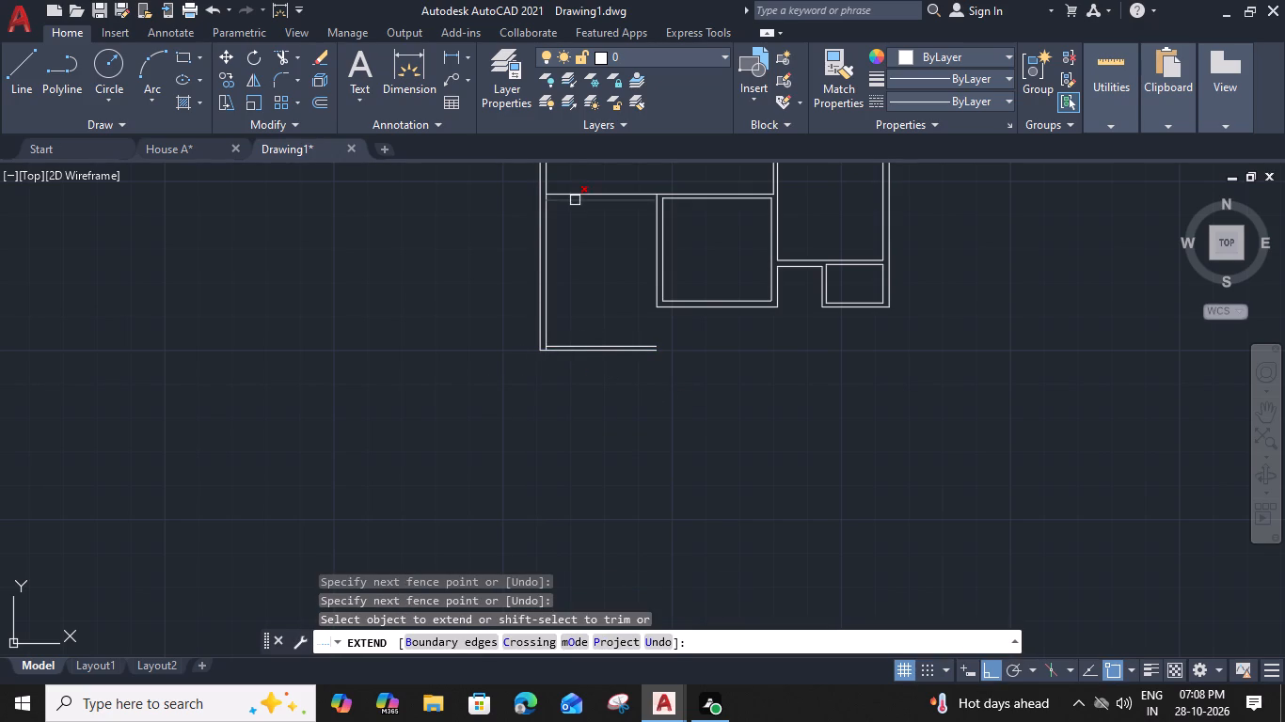
Extend the lower line of the wall above the bottom-left room to the left outer line and trim the vertical pieces inside that wall.
left_click(575, 200)
scroll(526, 184, "up", 4)
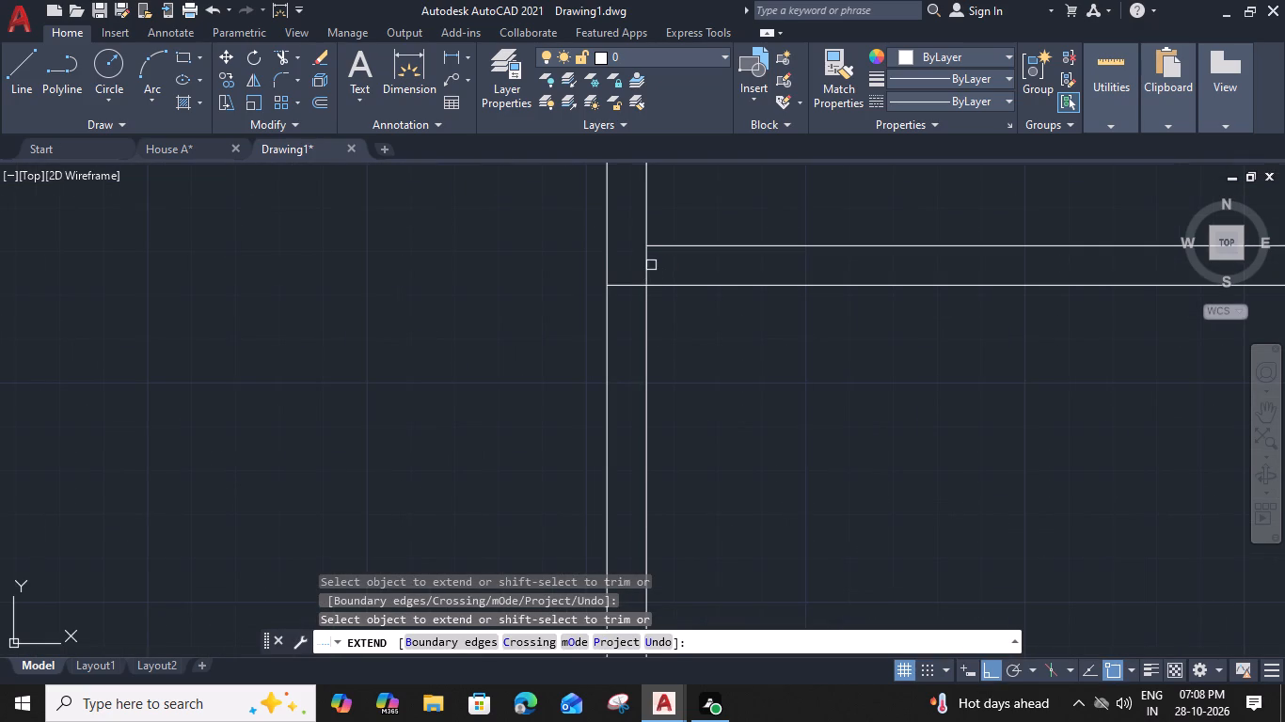
left_click(649, 263, "shift")
scroll(649, 263, "down", 3)
scroll(836, 264, "up", 3)
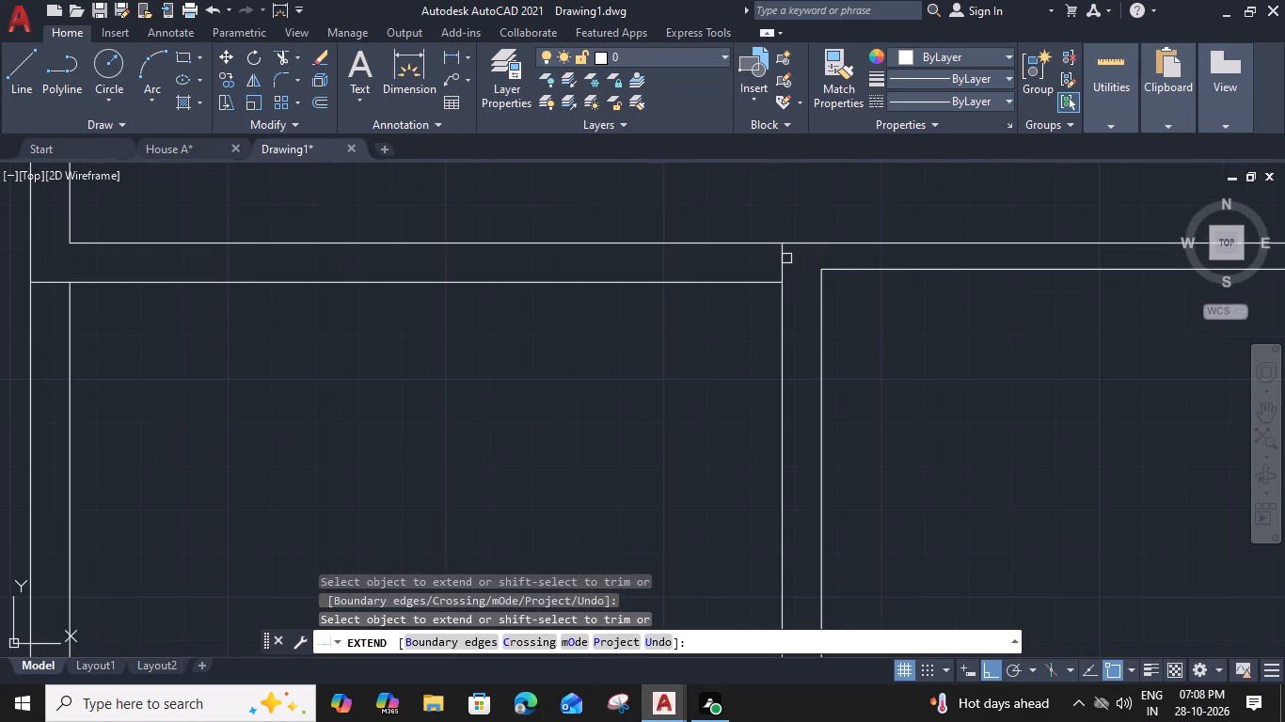
left_click(786, 259, "shift")
scroll(786, 259, "down", 4)
key("Escape")
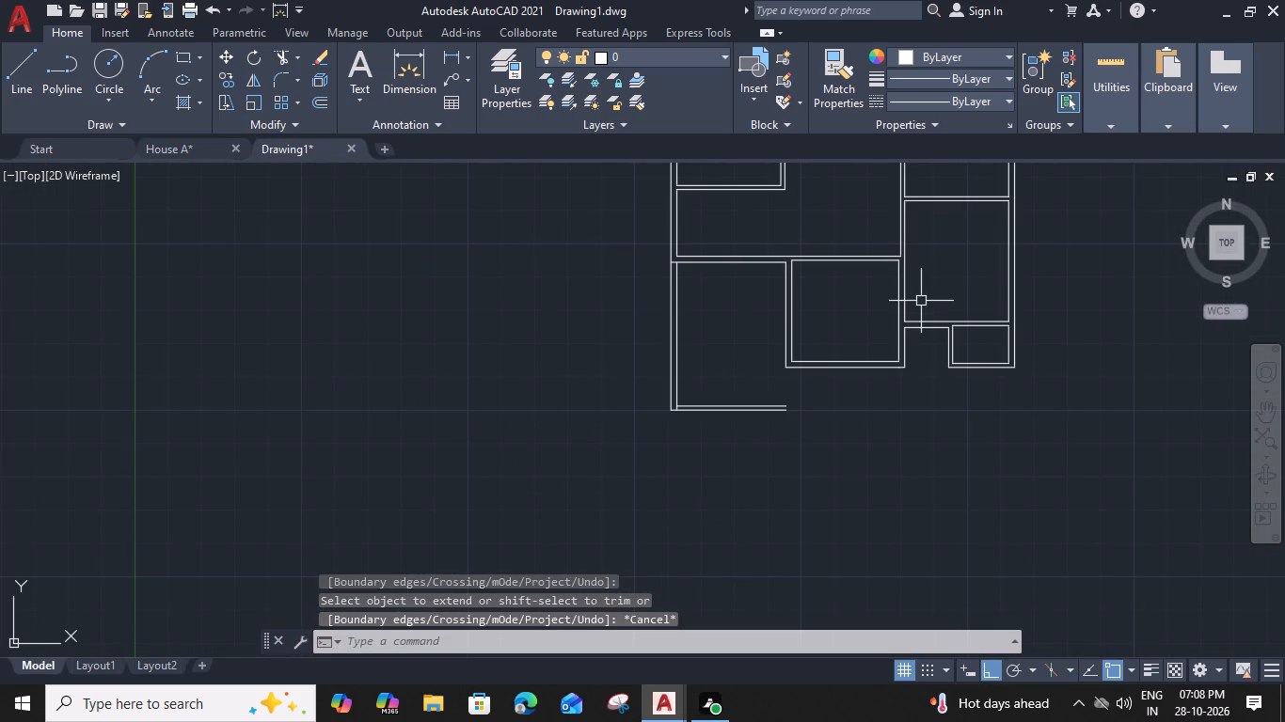
Fillet the two bottom wall lines with the right wall's outer and inner lines at radius 0 to close the bottom-right corner.
middle_click_drag(896, 451, 775, 445)
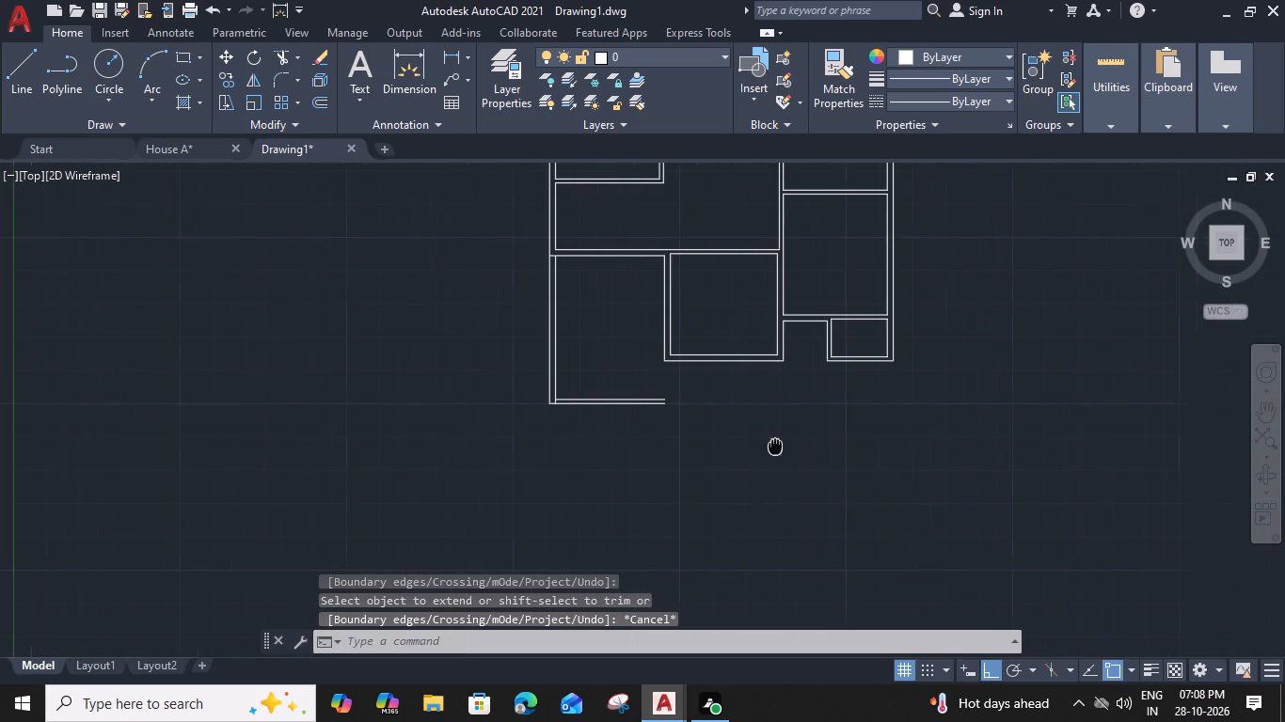
middle_click_drag(775, 445, 770, 449)
scroll(941, 394, "up", 1)
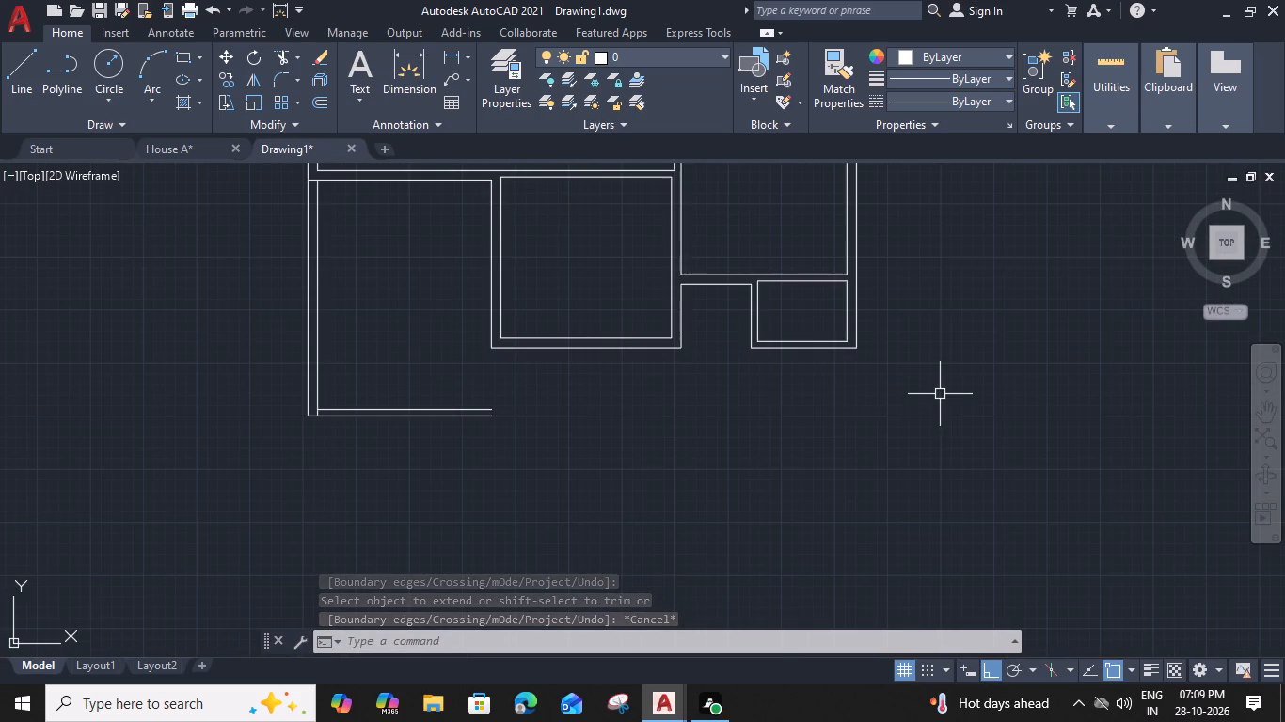
key("f")
key("space")
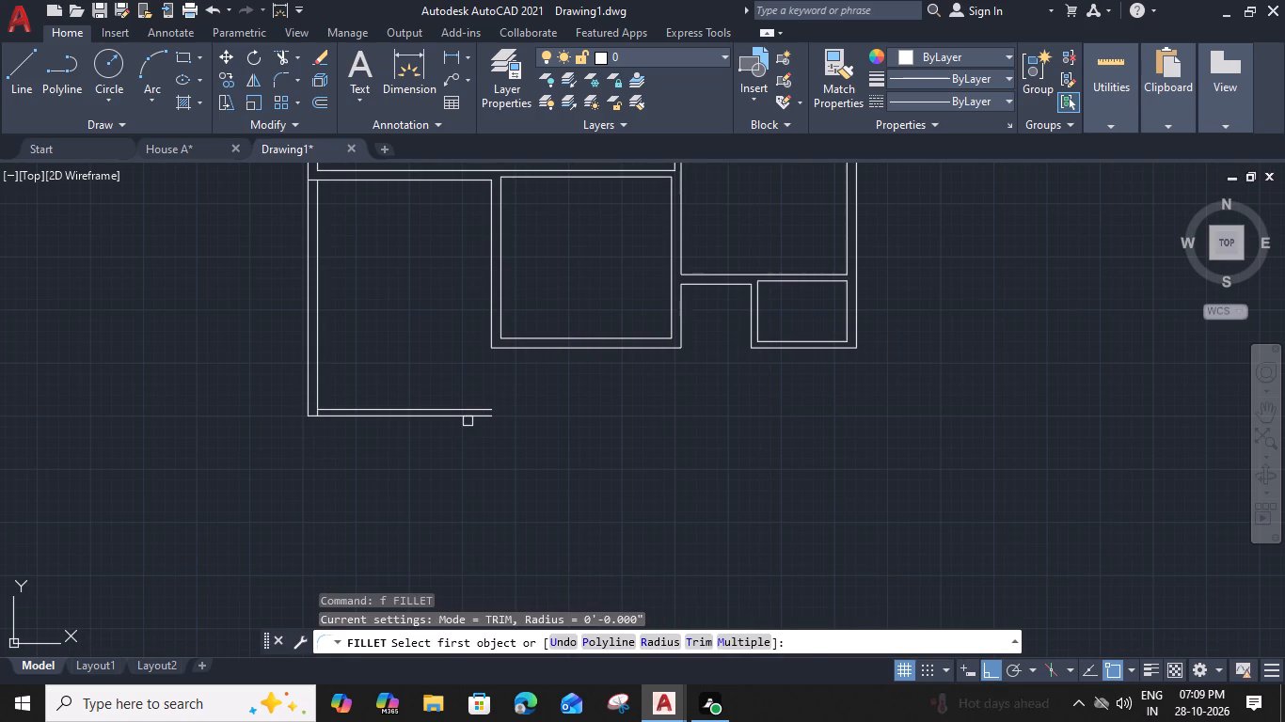
left_click(467, 417)
left_click(858, 331)
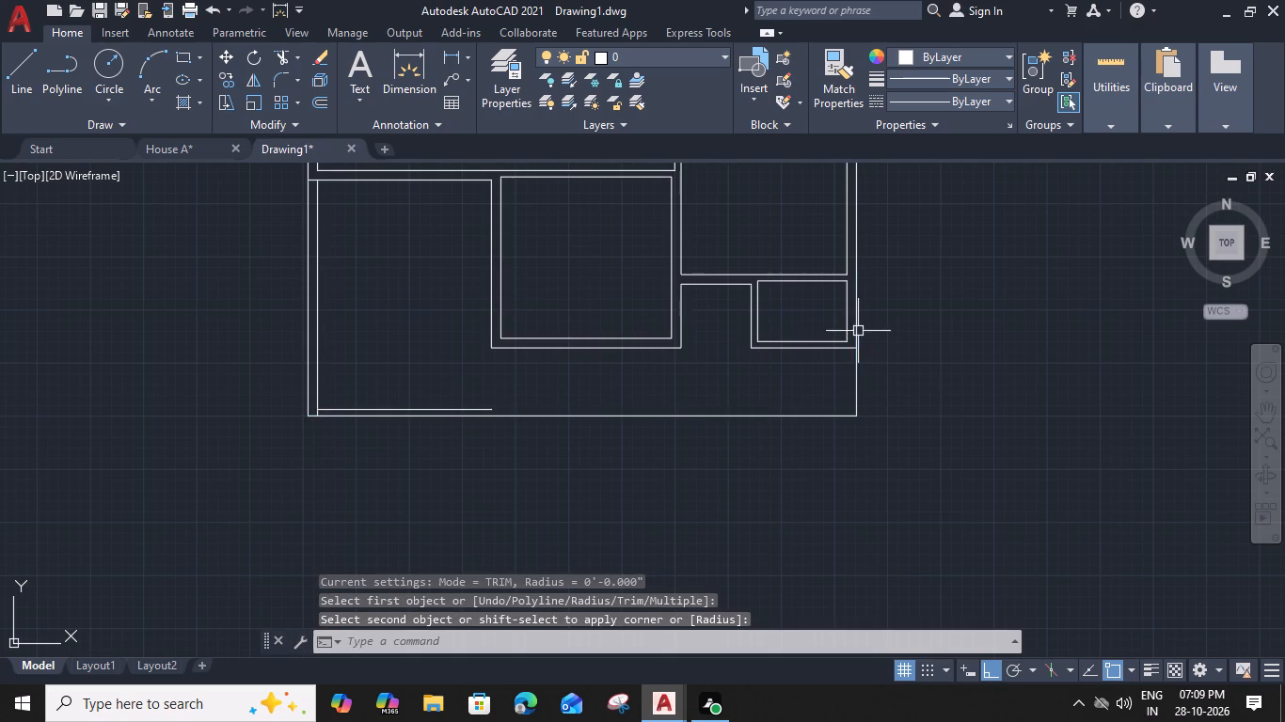
type("f")
key("space")
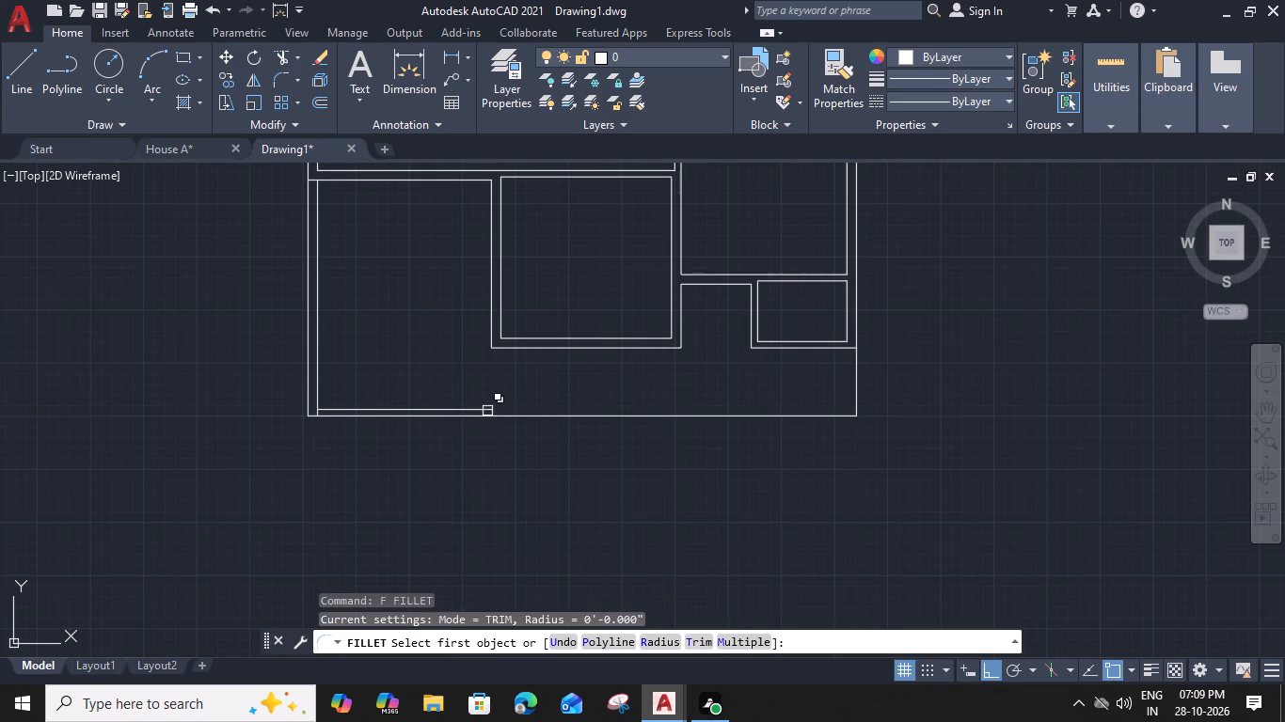
left_click(486, 406)
left_click(848, 330)
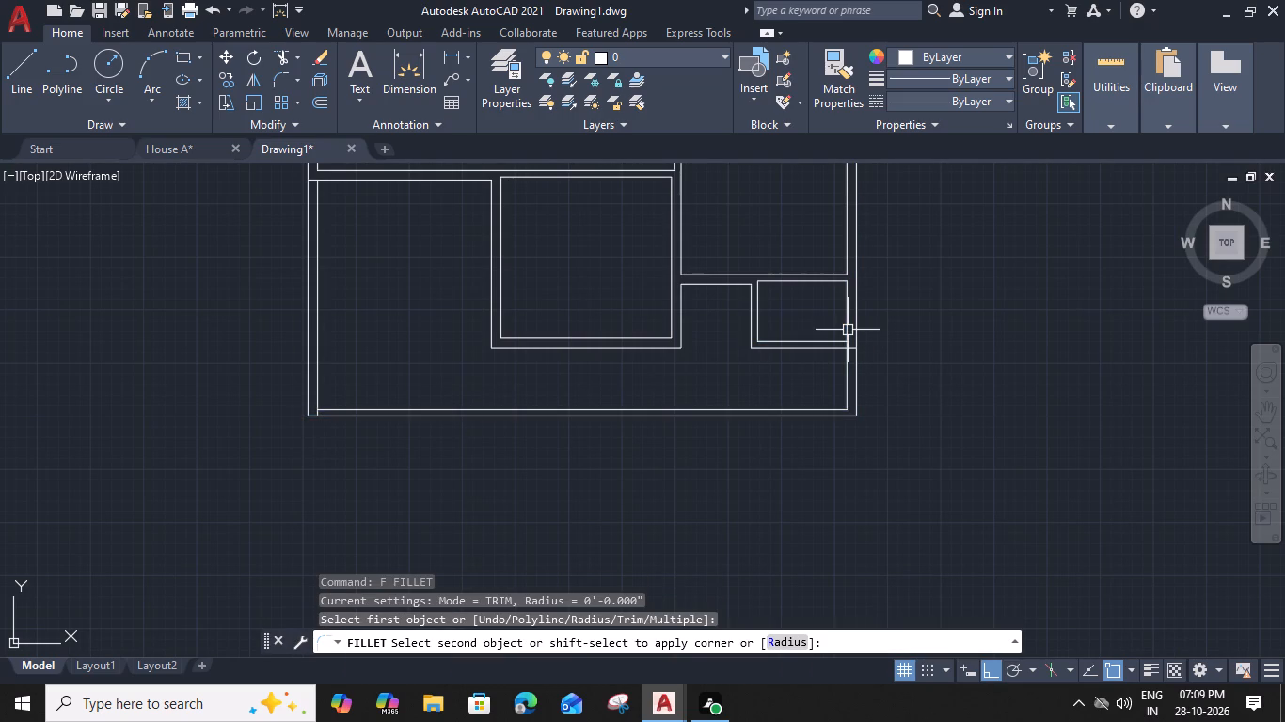
Trim the right wall's inner line where it crosses the lower wall of the small bottom-right room.
type("tr")
key("space")
scroll(847, 345, "up", 2)
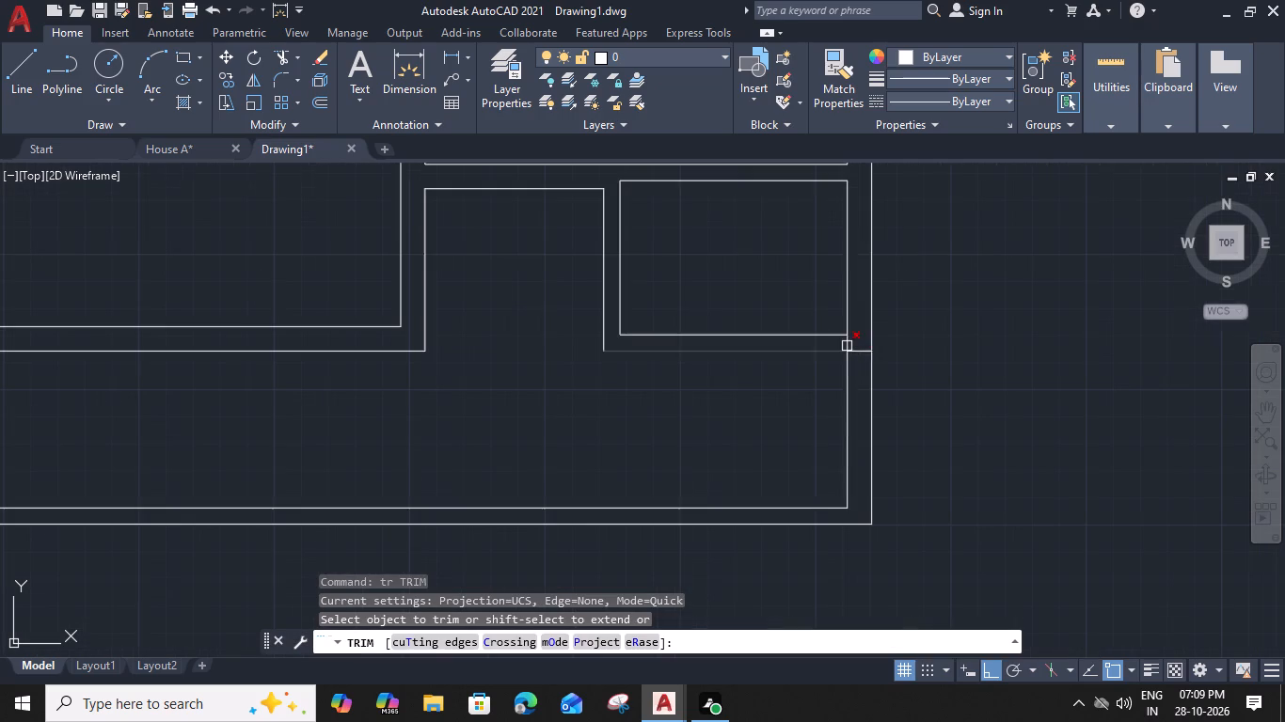
left_click(848, 342)
key("Escape")
scroll(849, 343, "down", 3)
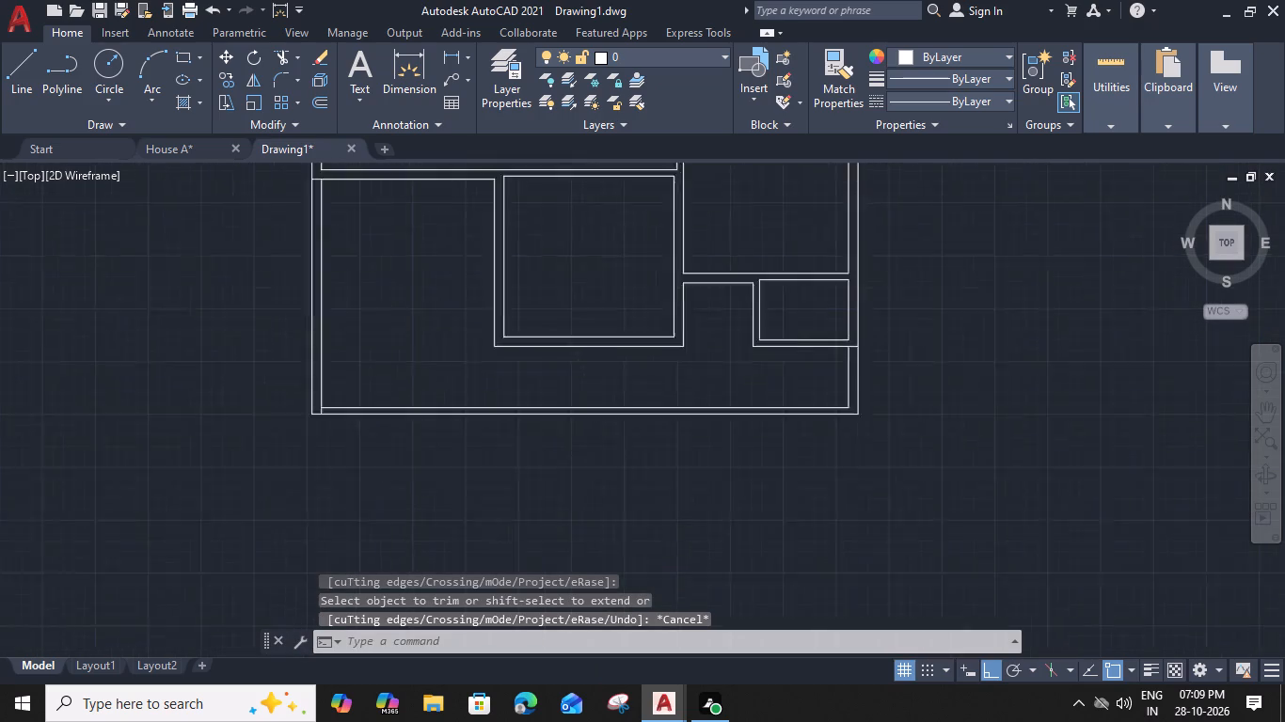
Draw a vertical line from the midpoint of the bottom middle room's lower outer line down to the bottom wall's inner line.
middle_click_drag(708, 385, 769, 386)
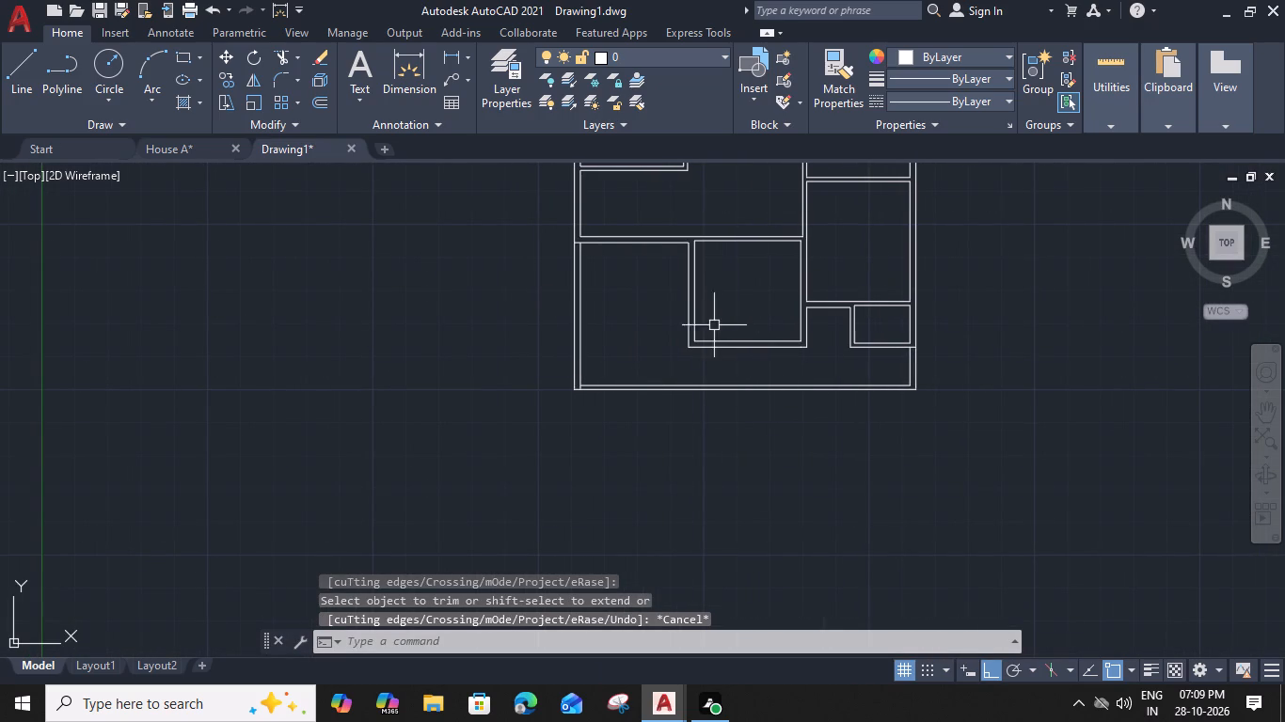
scroll(732, 373, "up", 1)
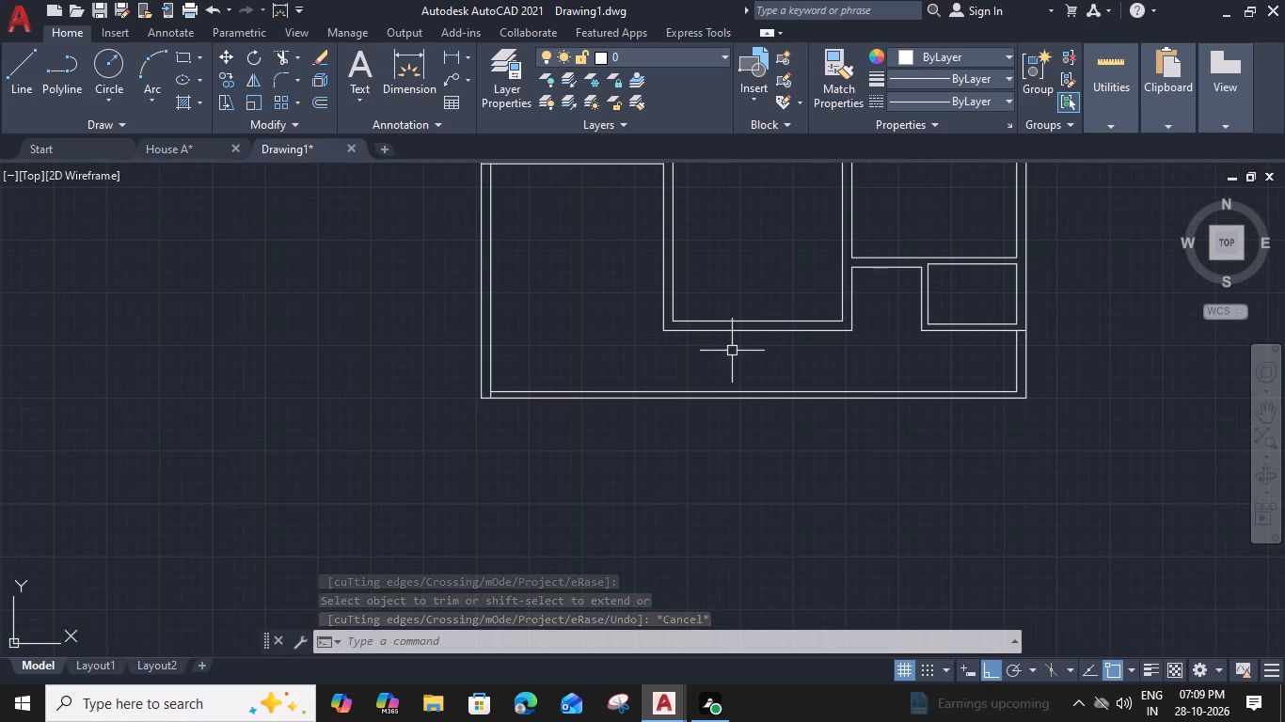
type("l")
key("space")
left_click(757, 332)
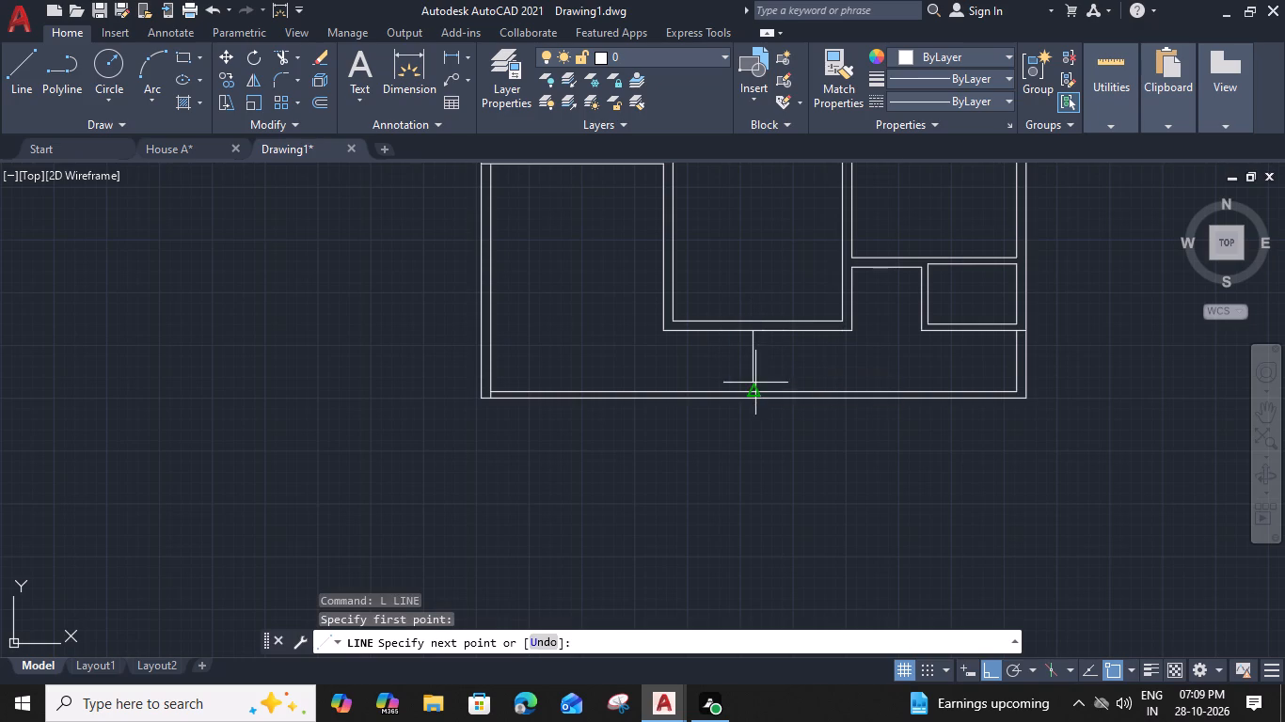
left_click(754, 388)
key("space")
middle_click_drag(681, 360, 793, 456)
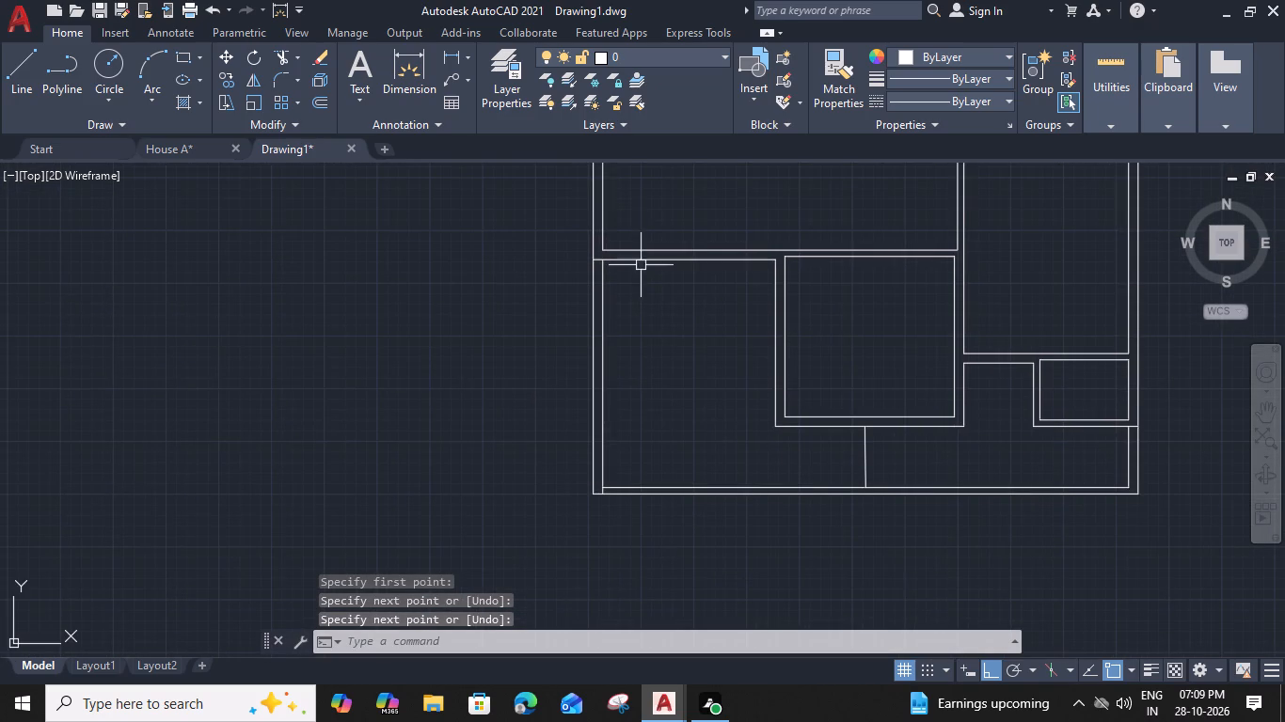
Draw a short vertical line across the wall above the bottom-left room, from that room's top-right corner to the wall's upper line.
type("l")
key("space")
scroll(751, 270, "up", 2)
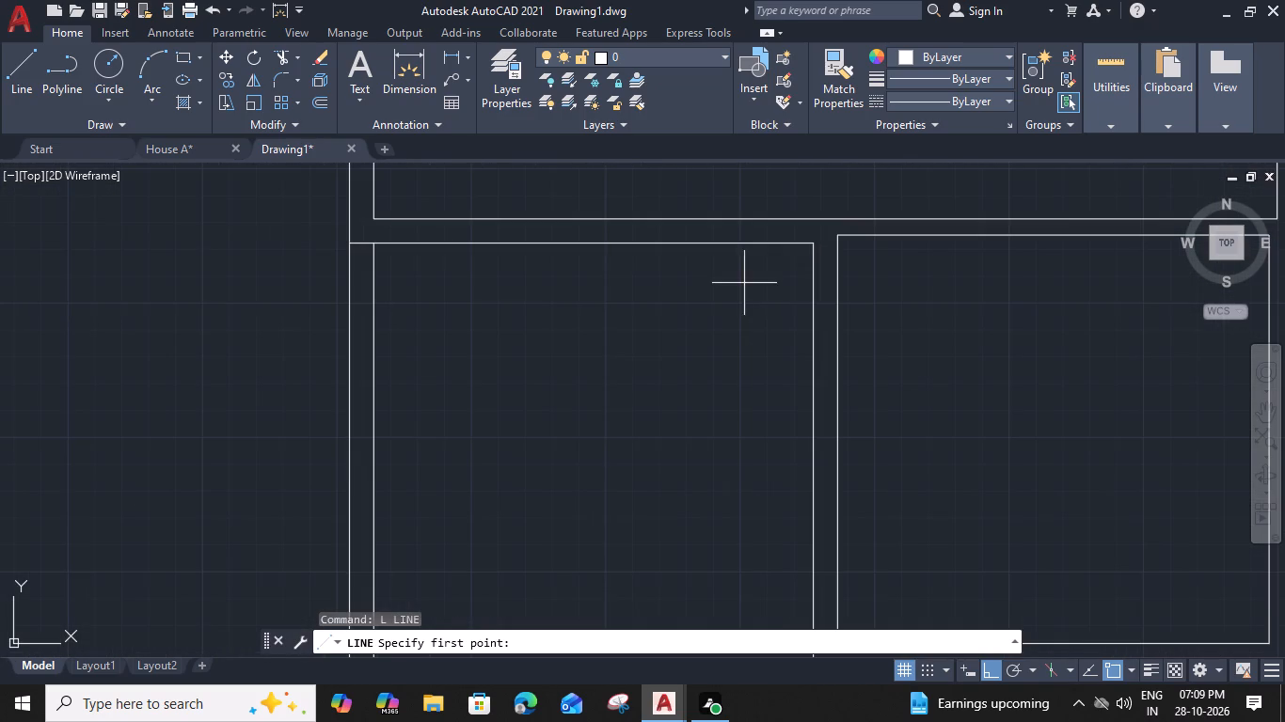
left_click(814, 238)
left_click(814, 214)
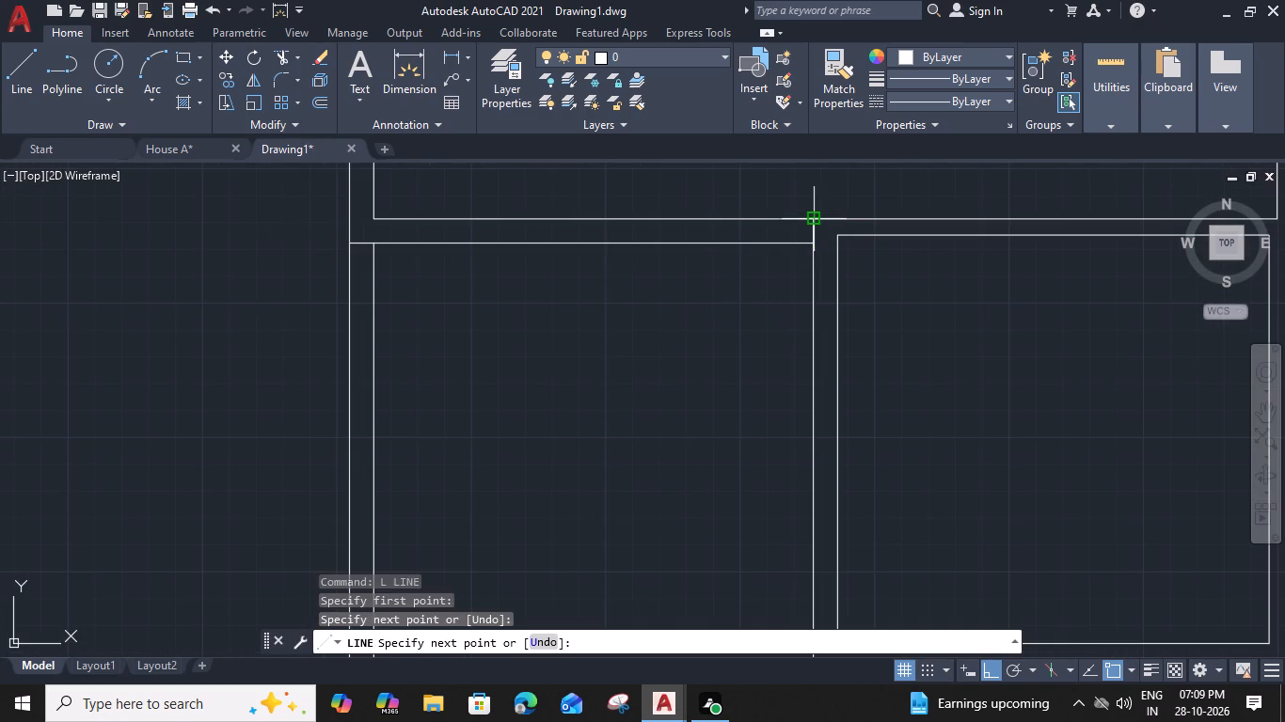
key("space")
Measure the dimensions of the central hall between the left rooms and the right partition.
middle_click_drag(742, 242, 739, 360)
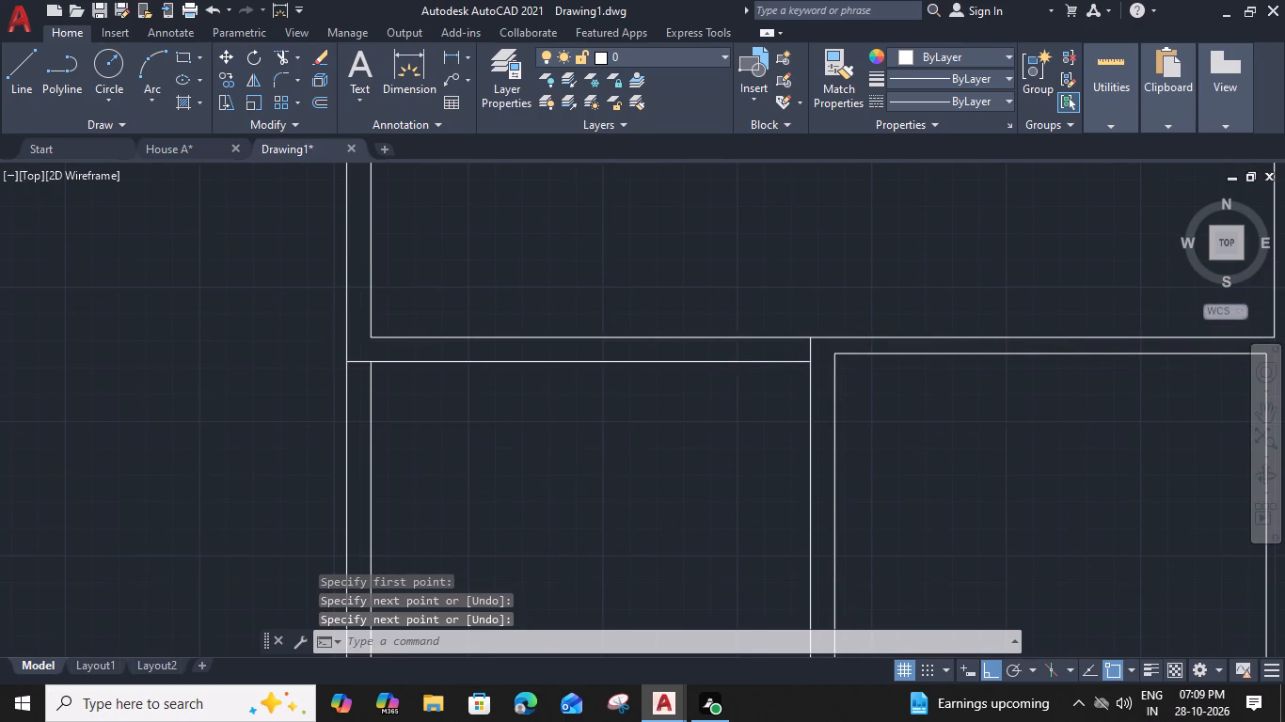
scroll(662, 276, "down", 1)
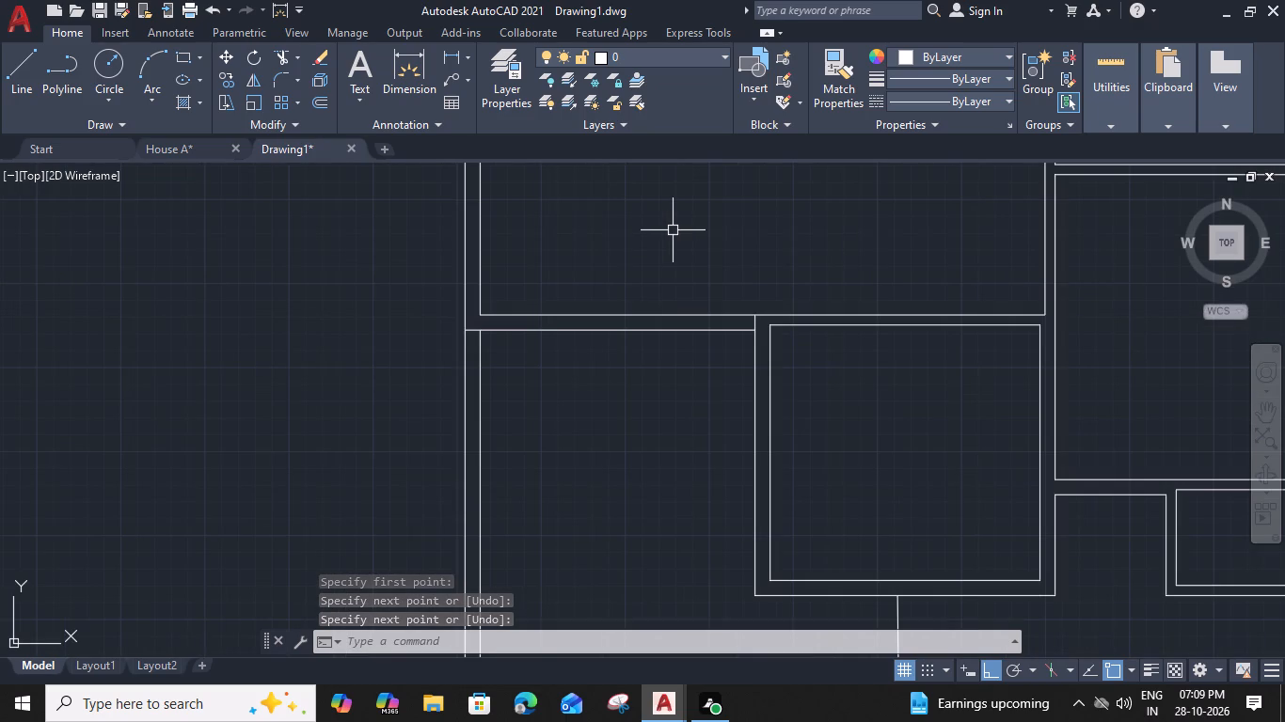
middle_click_drag(680, 225, 667, 352)
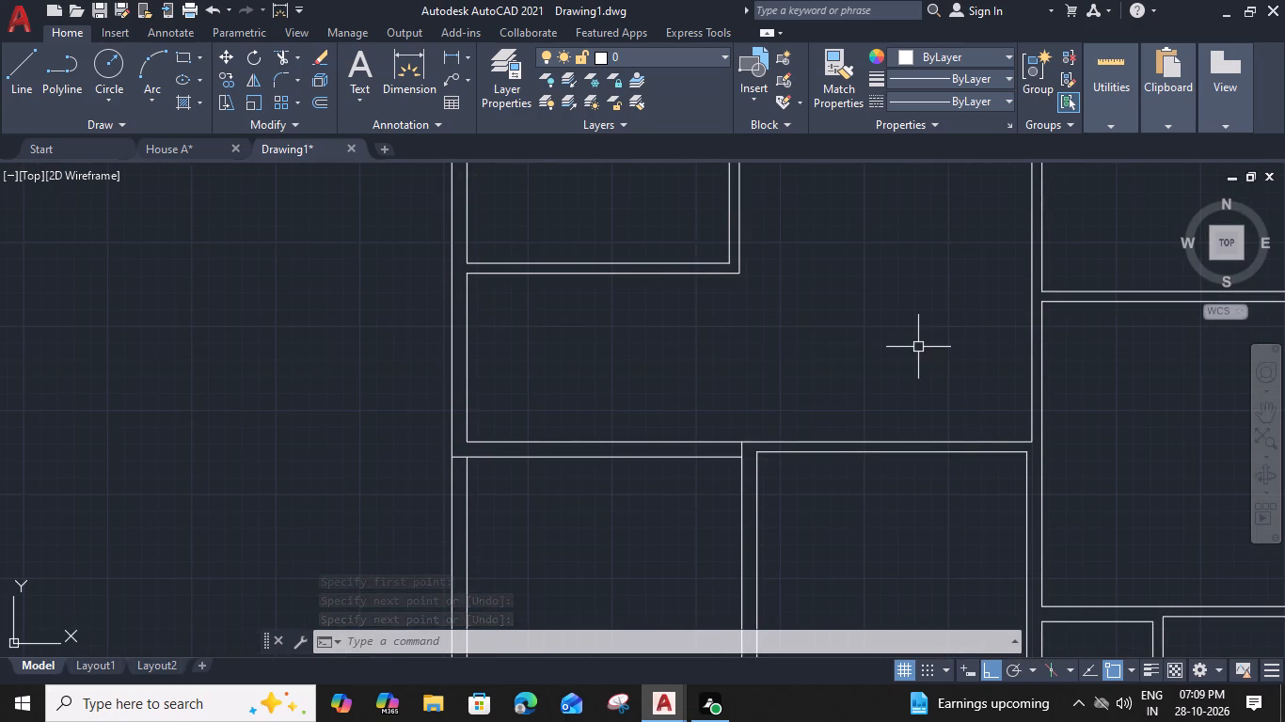
left_click(1031, 348)
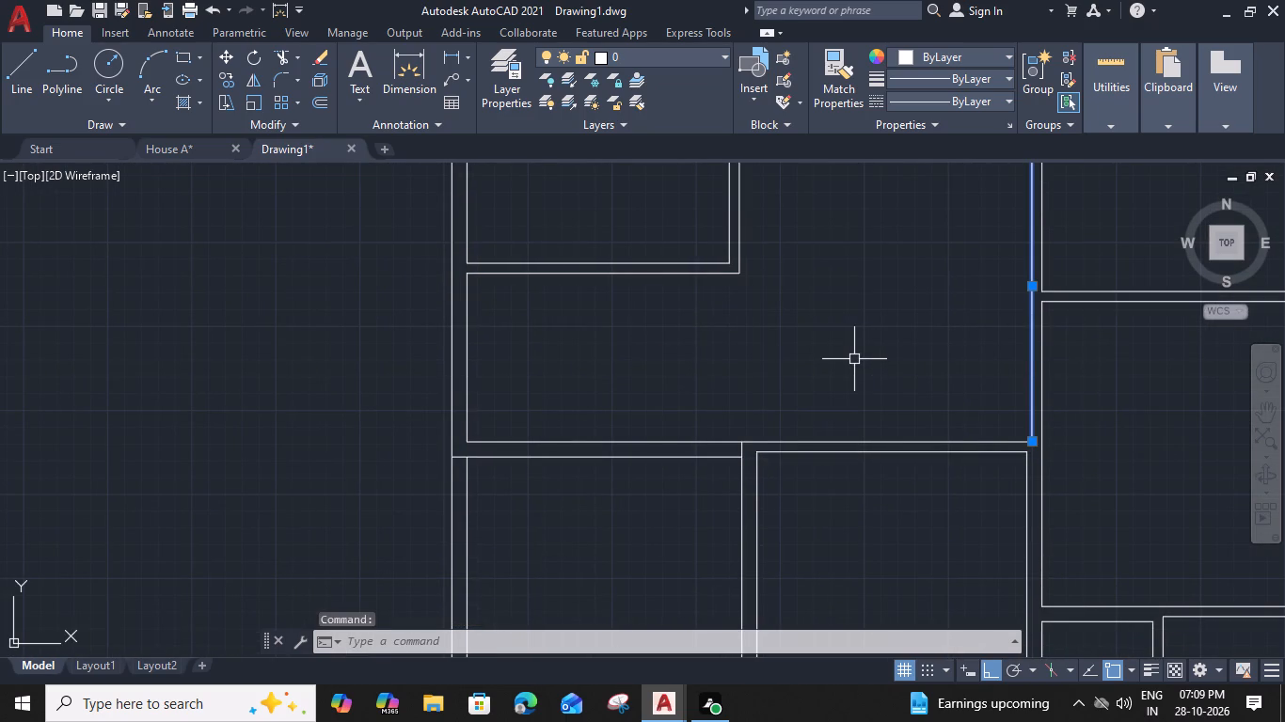
key("Escape")
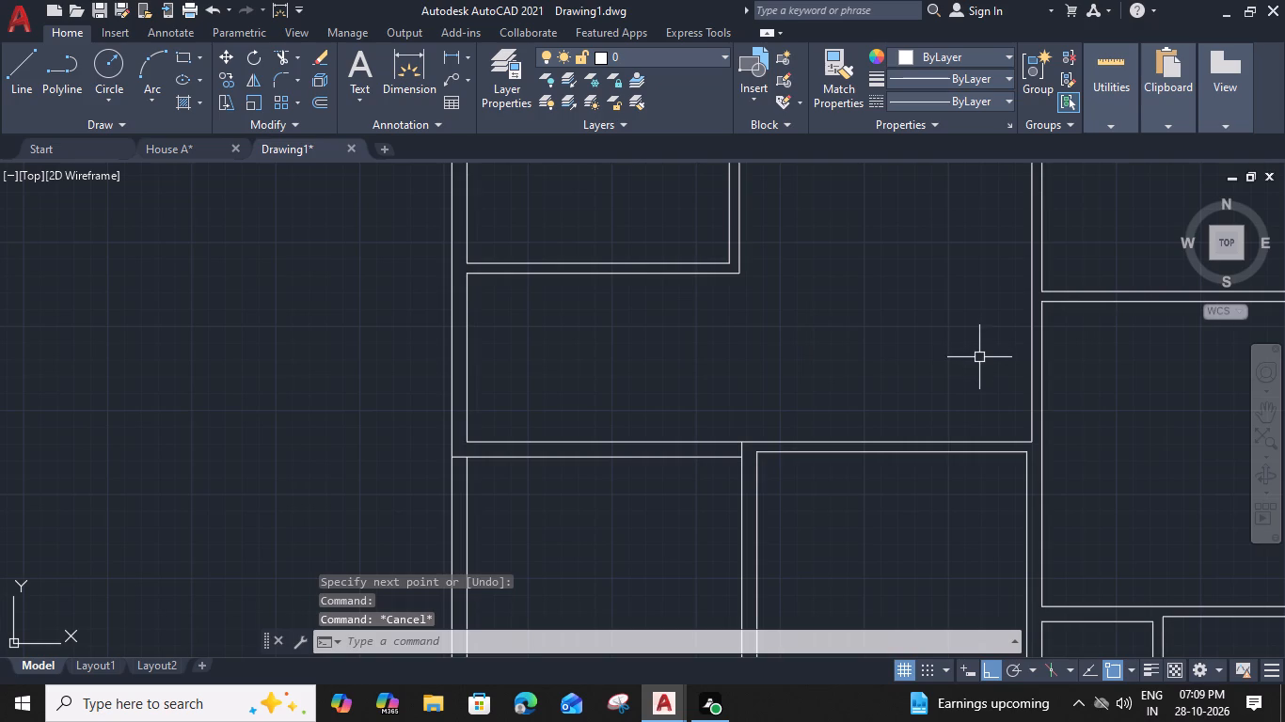
key("m")
key("e")
key("a")
key("space")
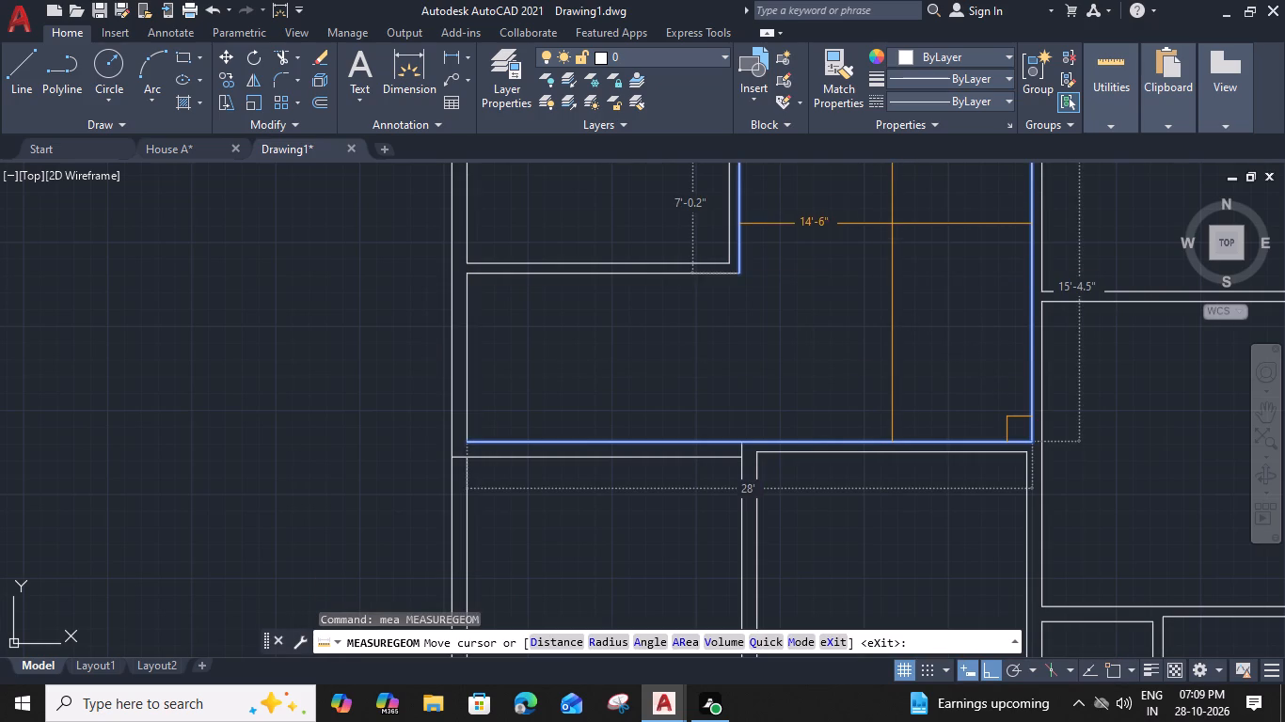
key("Escape")
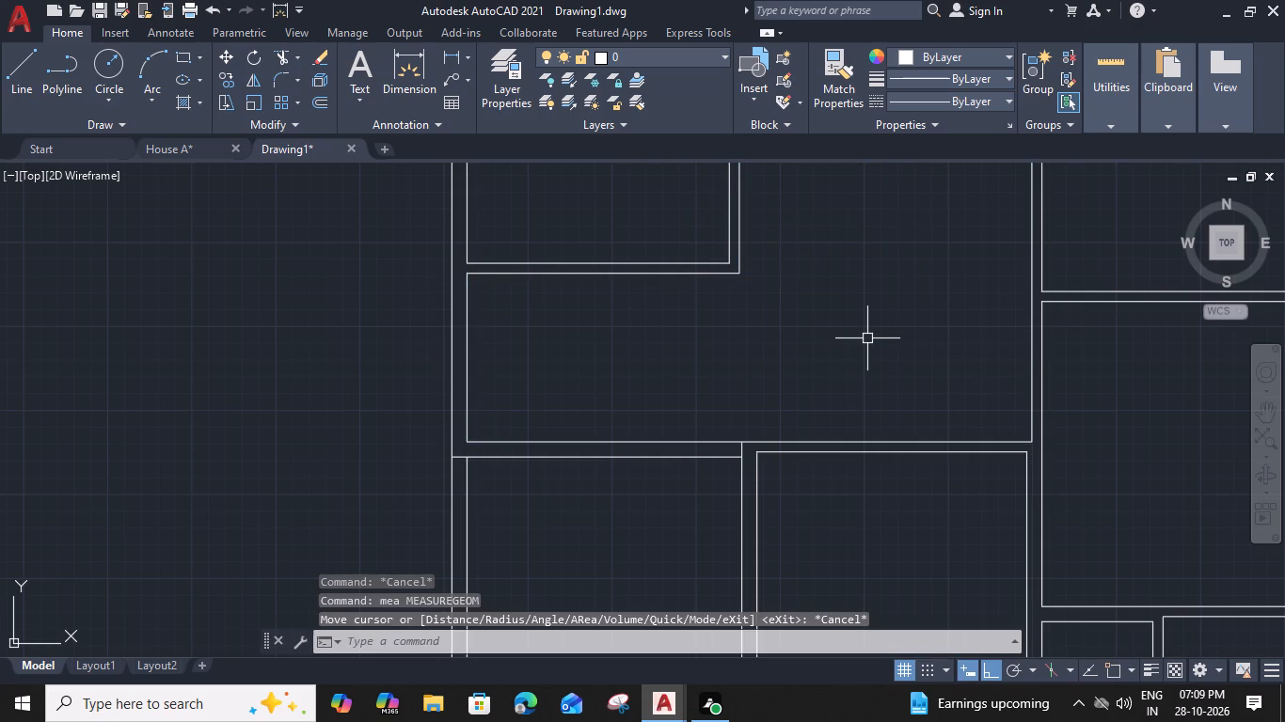
Offset the left wall's inner line below the upper-left room 3' to the right, into the hall.
scroll(870, 337, "down", 3)
middle_click_drag(874, 321, 880, 380)
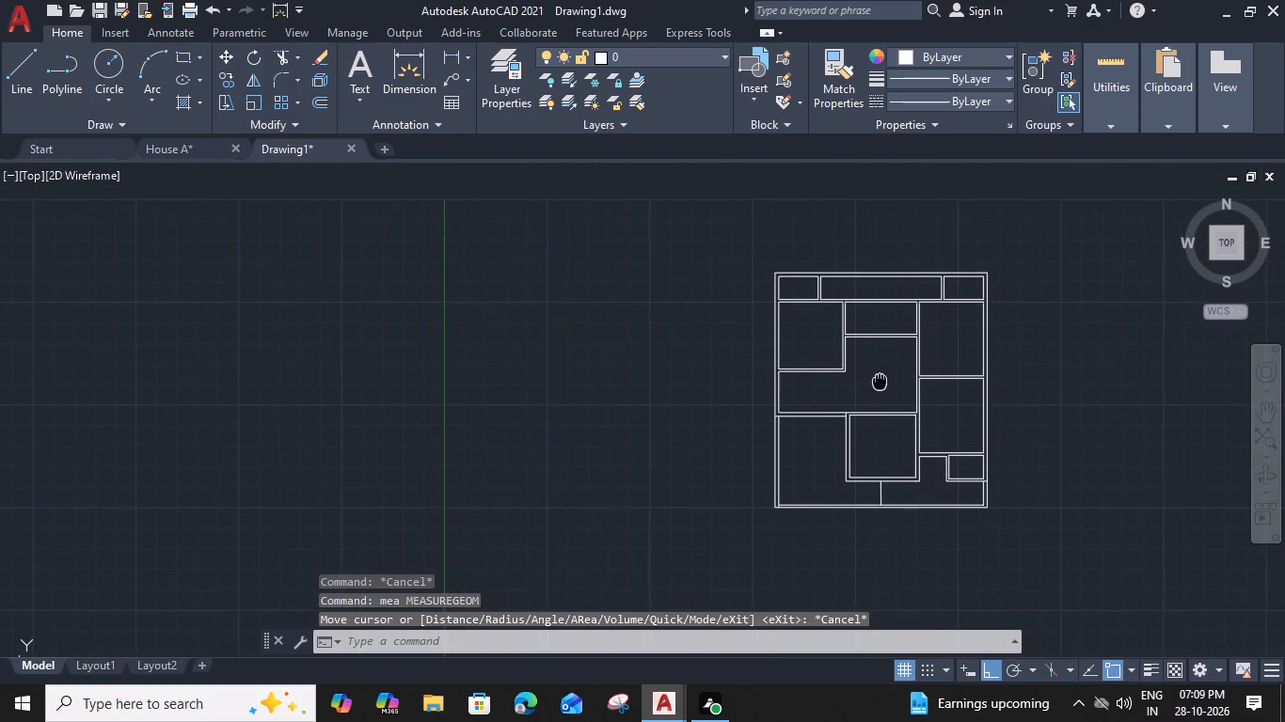
middle_click_drag(880, 380, 874, 380)
scroll(781, 406, "up", 3)
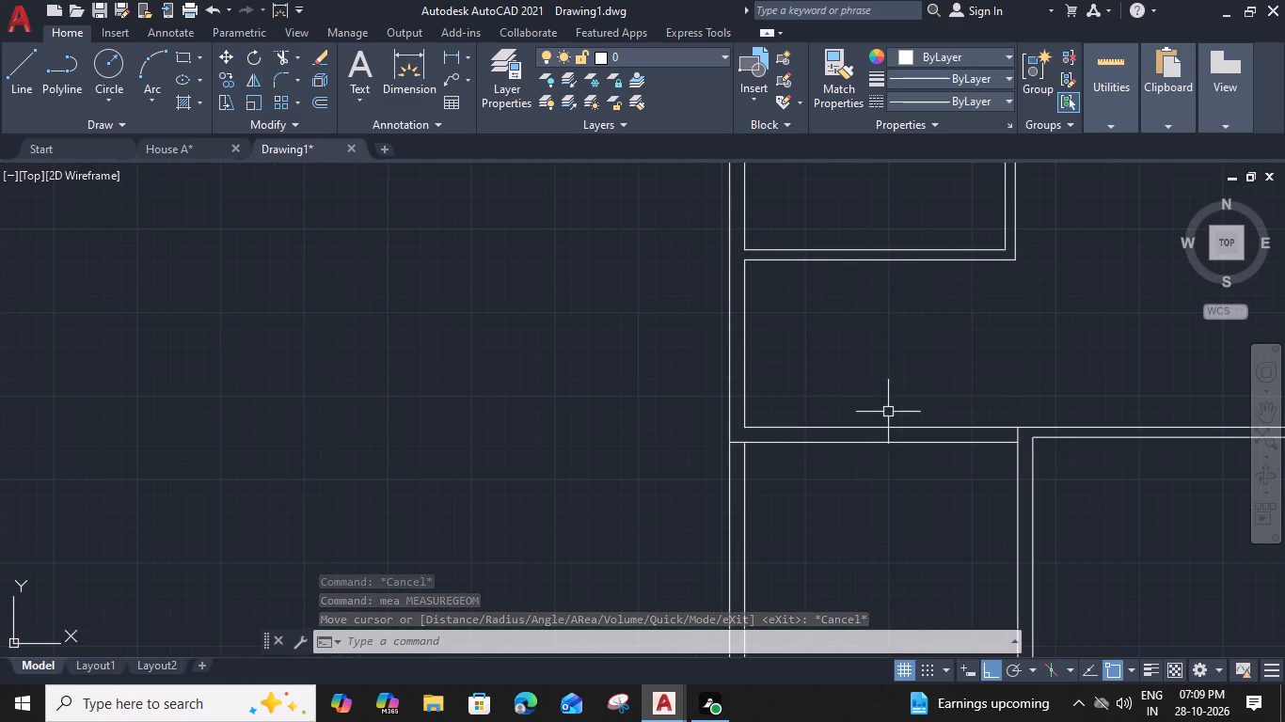
left_click(743, 337)
type("o 3'")
key("space")
left_click(852, 365)
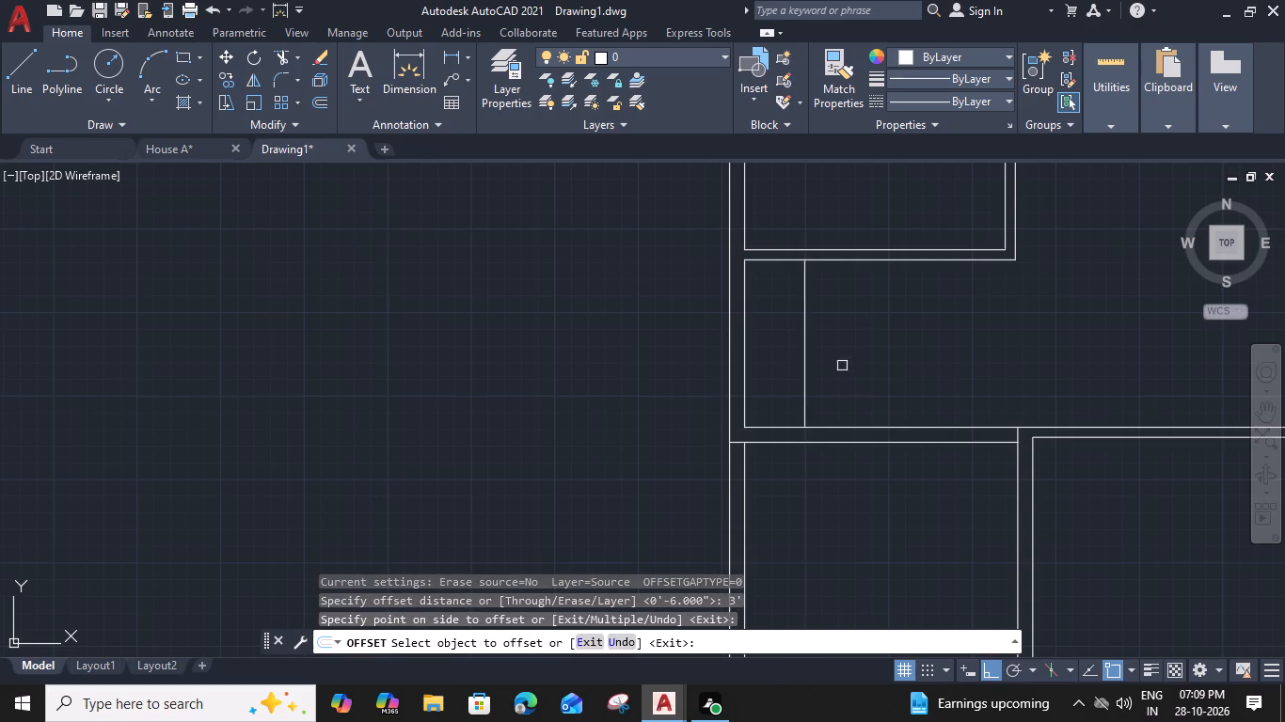
key("Escape")
Offset the new vertical line in the hall successively to the right at 11" spacing to add five stair tread lines.
left_click(804, 354)
type("o")
key("space")
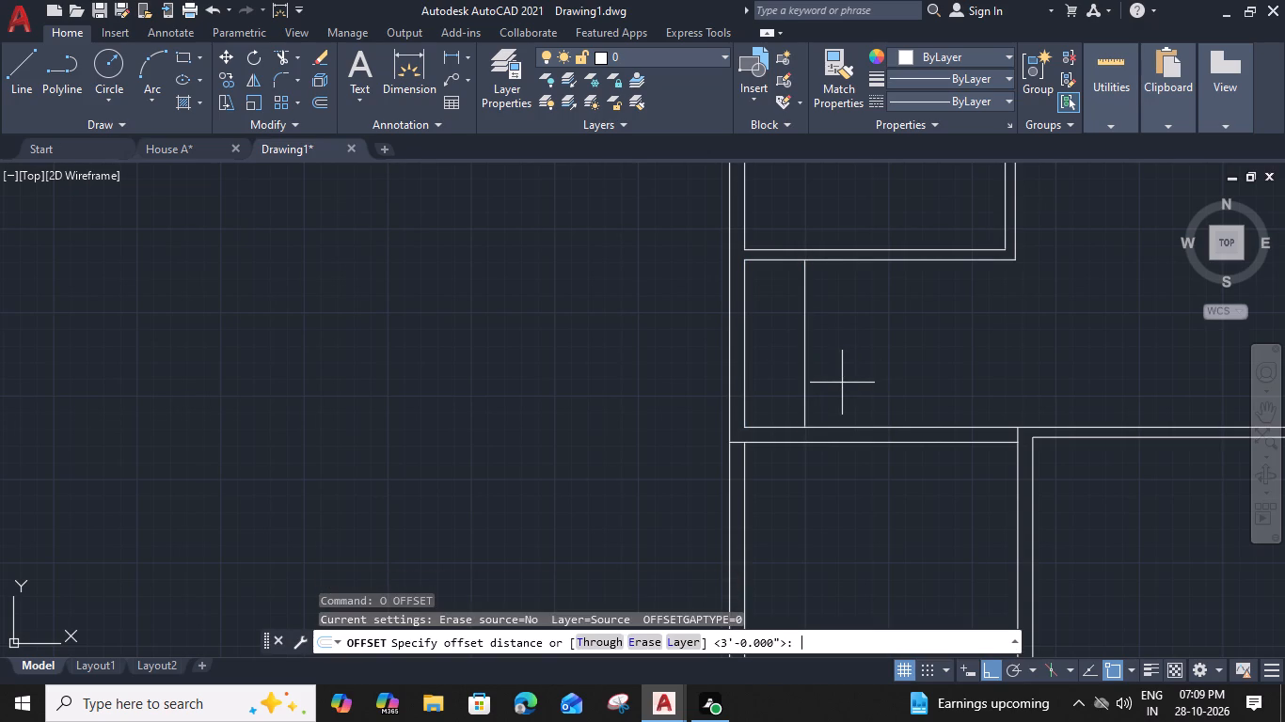
key("1")
key("1")
key("shift+quotedbl")
key("Return")
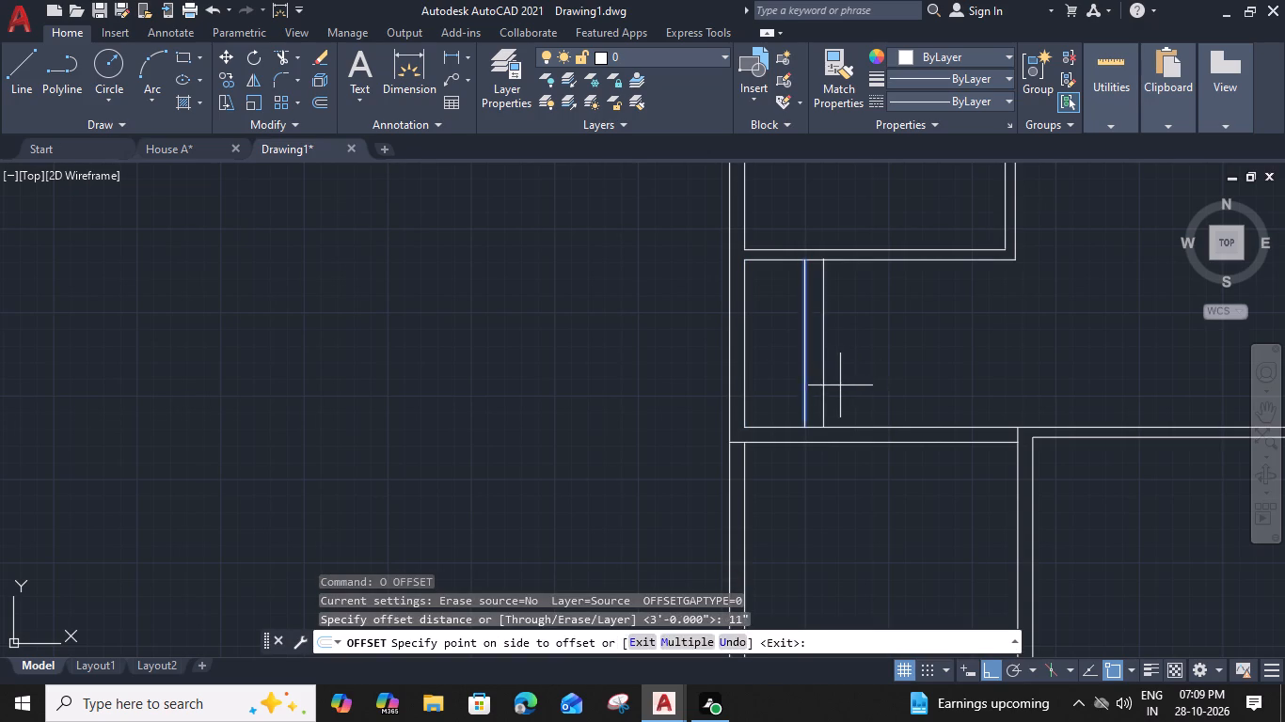
left_click(855, 388)
left_click(825, 339)
left_click(841, 345)
left_click(841, 343)
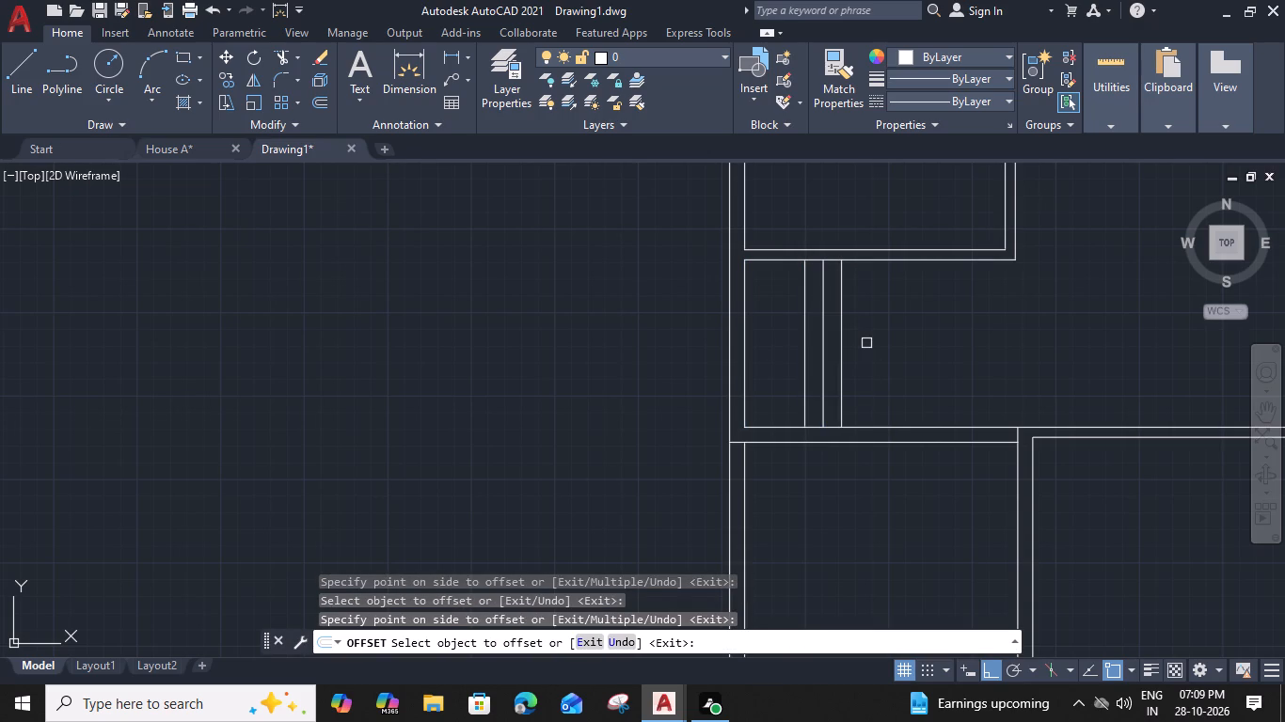
scroll(850, 340, "up", 1)
left_click(840, 337)
left_click(872, 349)
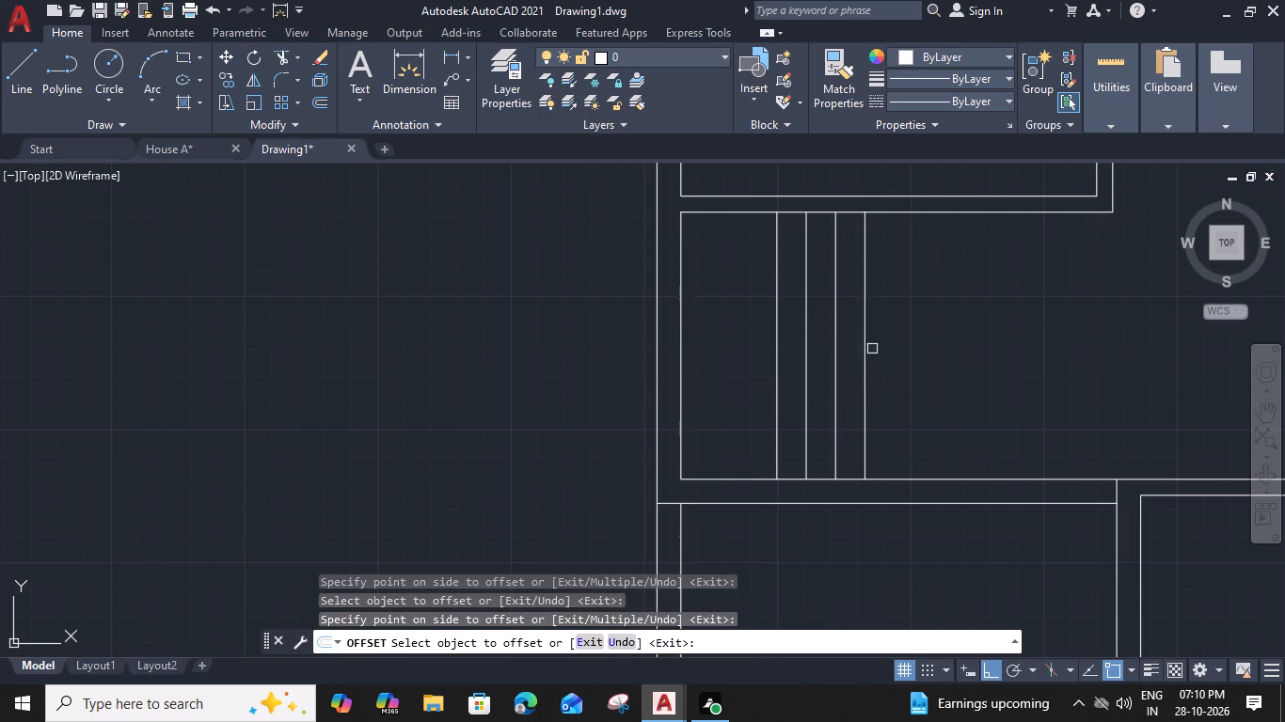
left_click(865, 344)
left_click(933, 350)
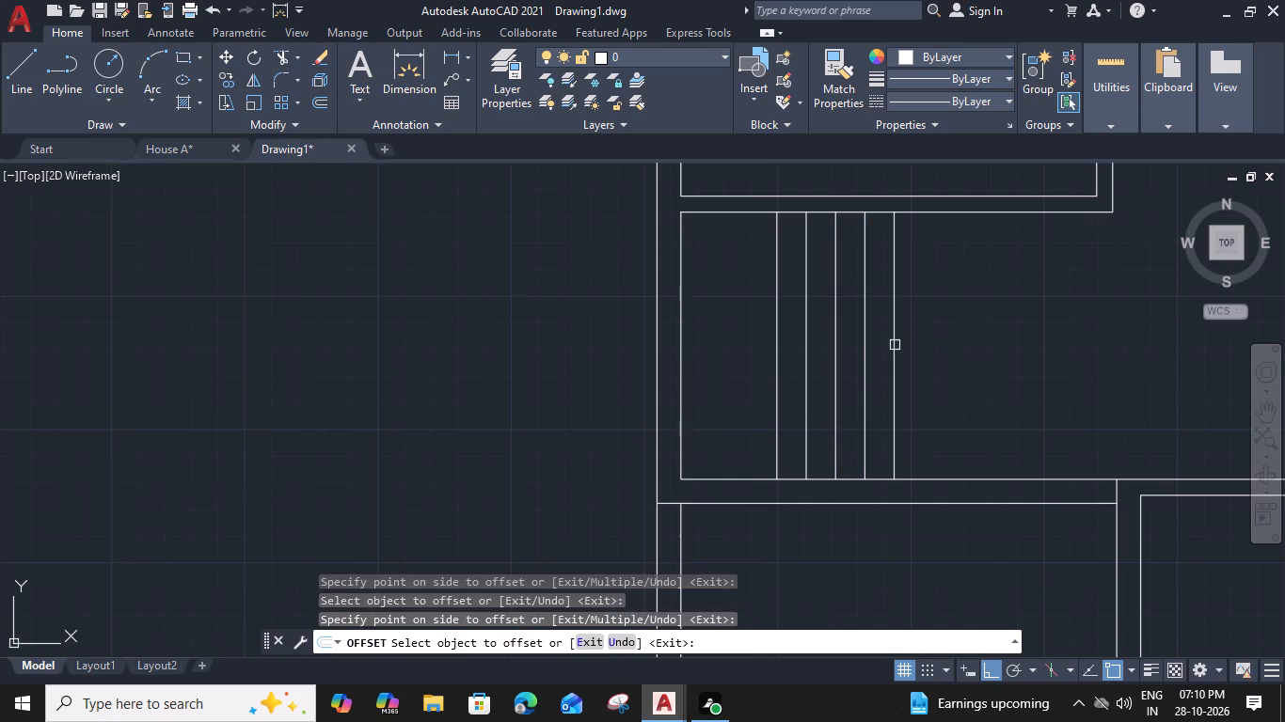
left_click(894, 345)
left_click(931, 353)
key("Escape")
Draw a horizontal line across the stair treads, from the first tread line's midpoint to the last tread line.
type("l")
key("space")
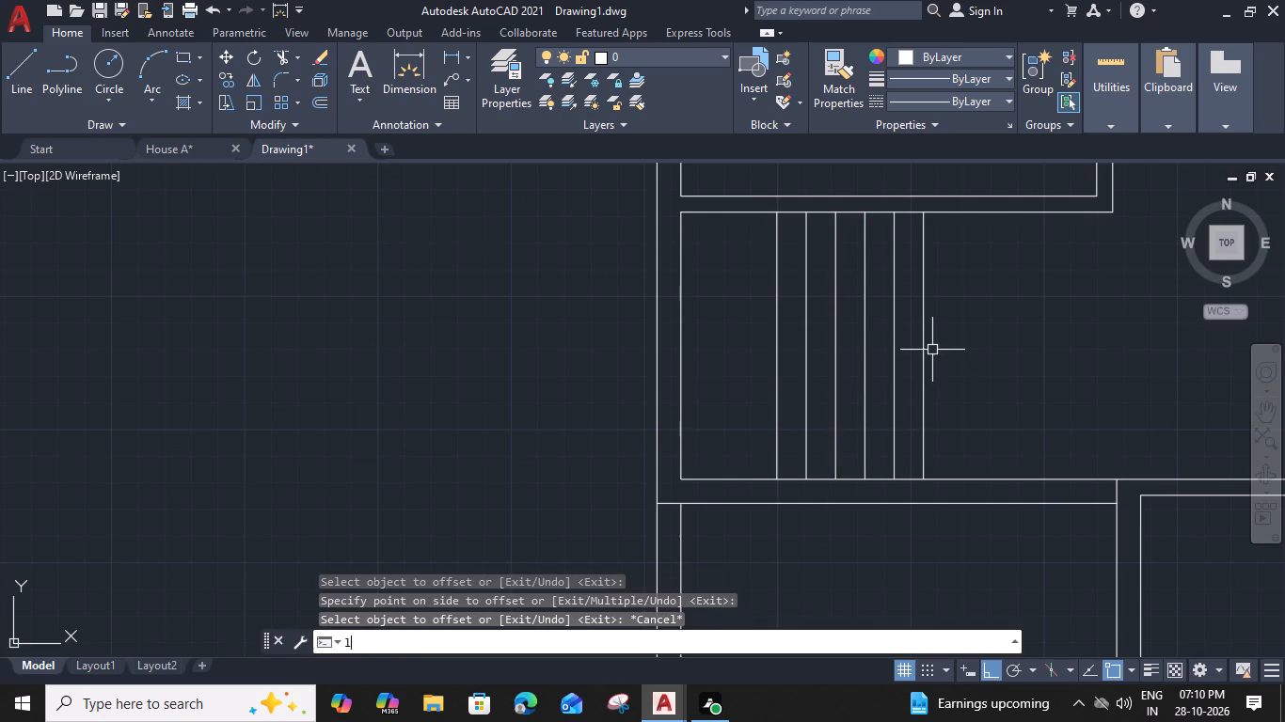
left_click(775, 340)
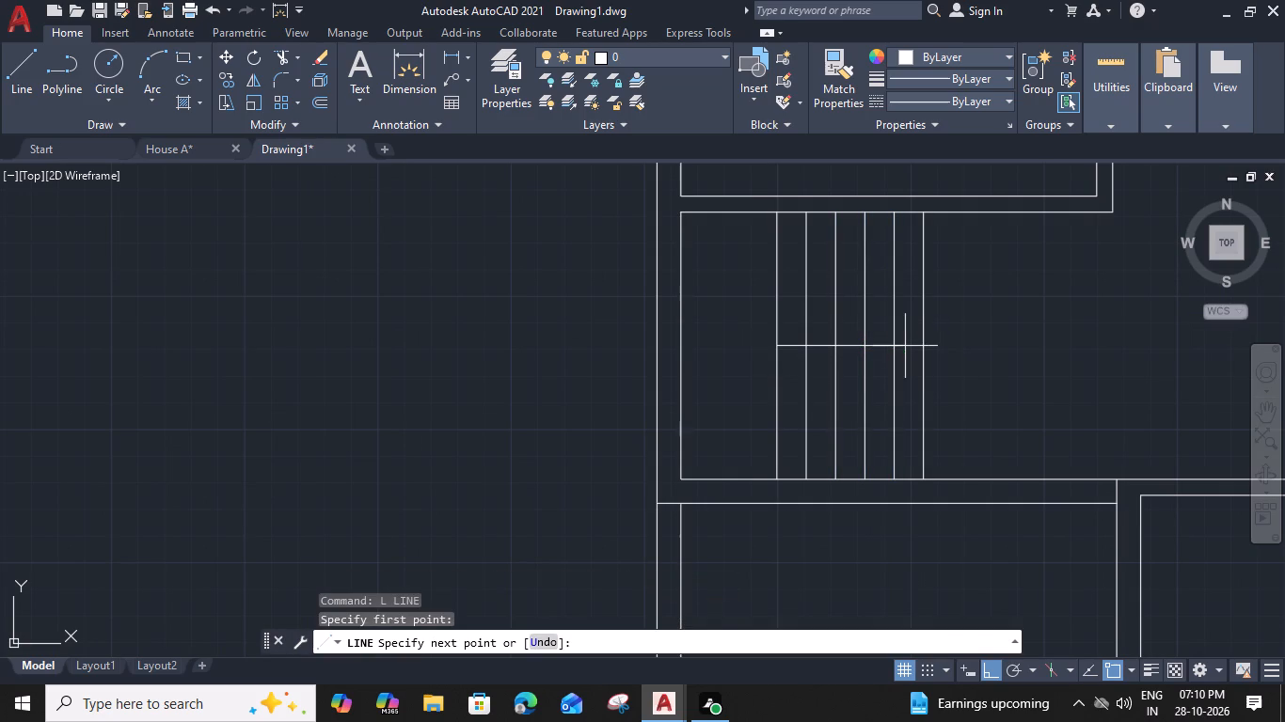
left_click(924, 346)
key("space")
Offset the horizontal line across the stair treads 3" above and 3" below.
left_click(880, 348)
type("o")
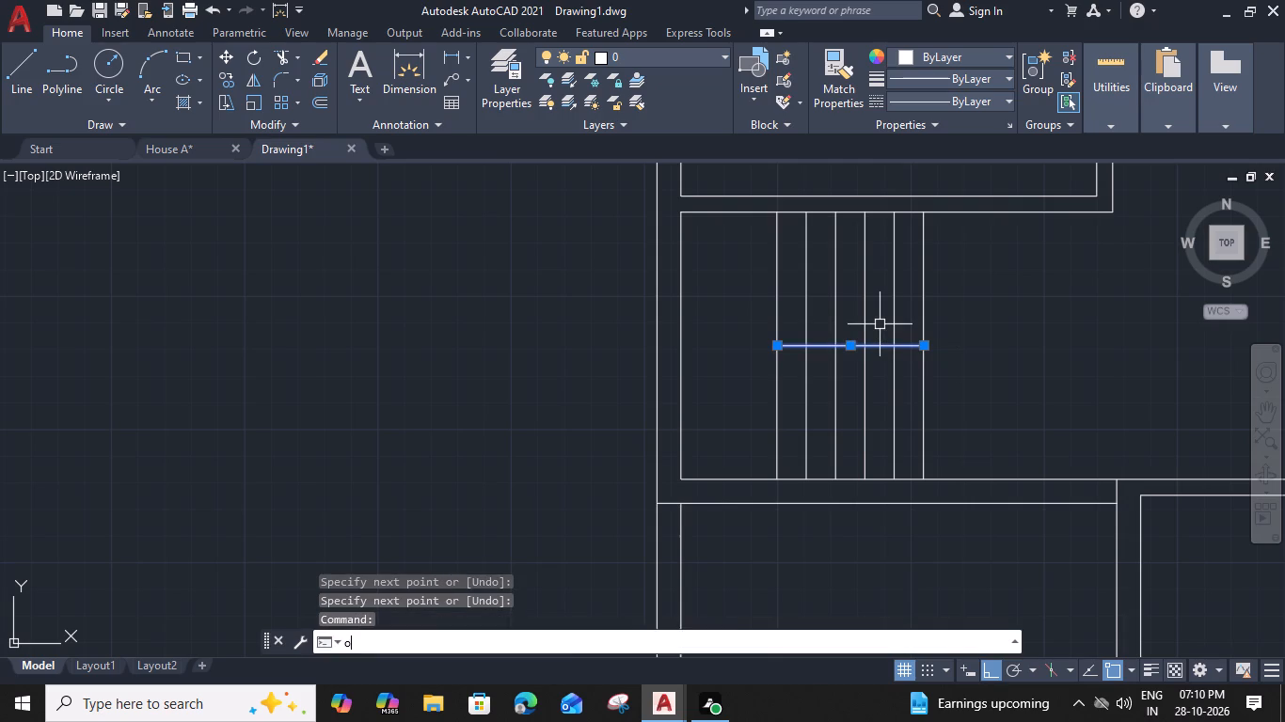
key("space")
key("3")
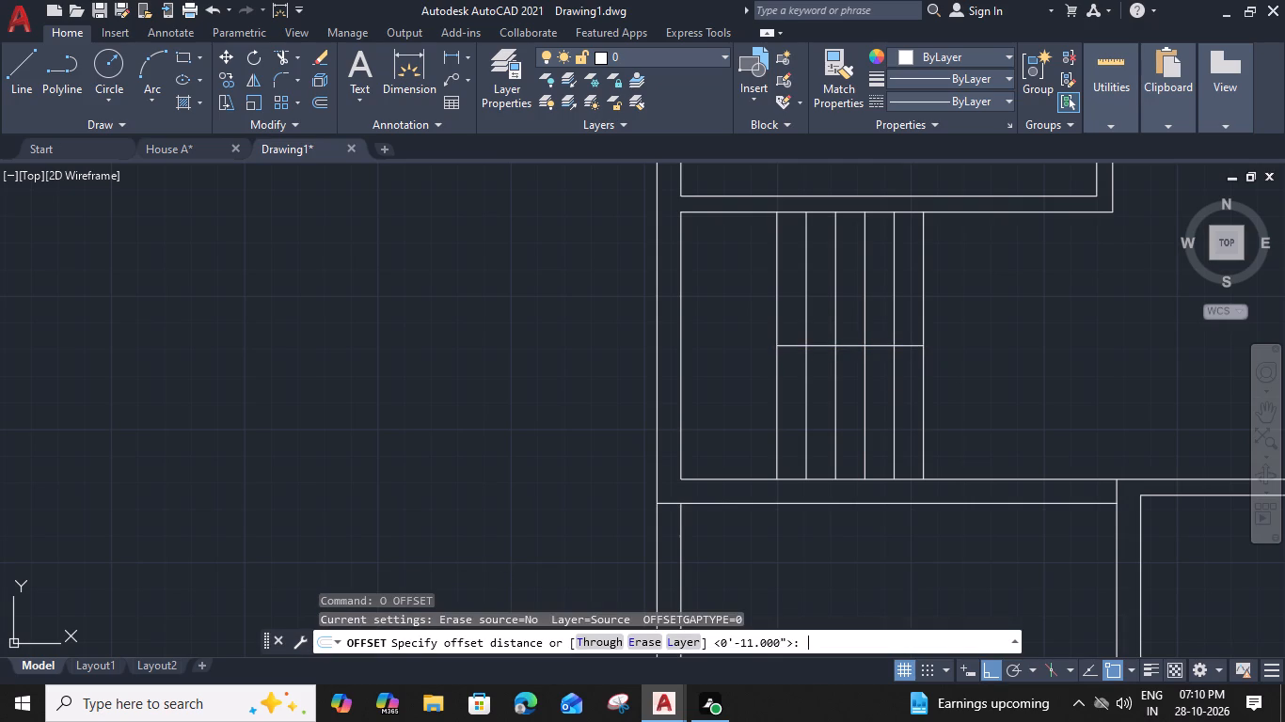
key("shift+quotedbl")
key("Return")
left_click(871, 319)
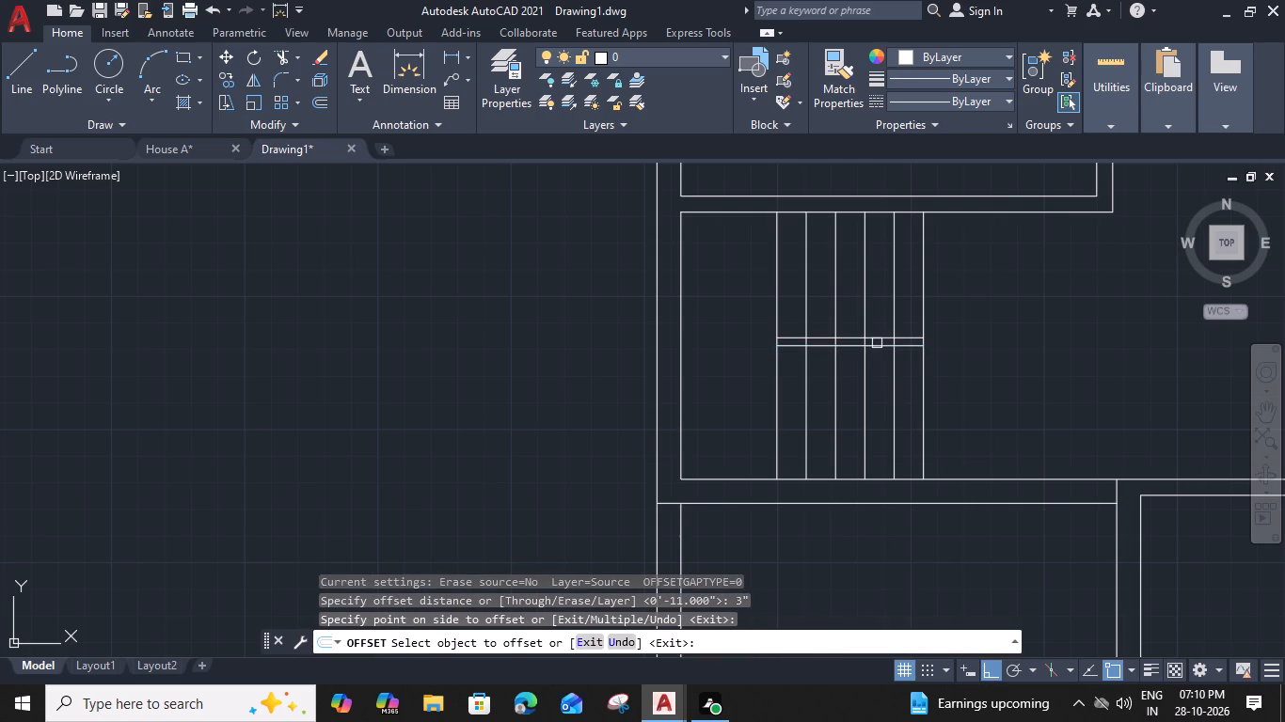
left_click(877, 343)
left_click(867, 381)
Offset the new upper line 3" further up and the new lower line 3" further down.
scroll(876, 329, "up", 2)
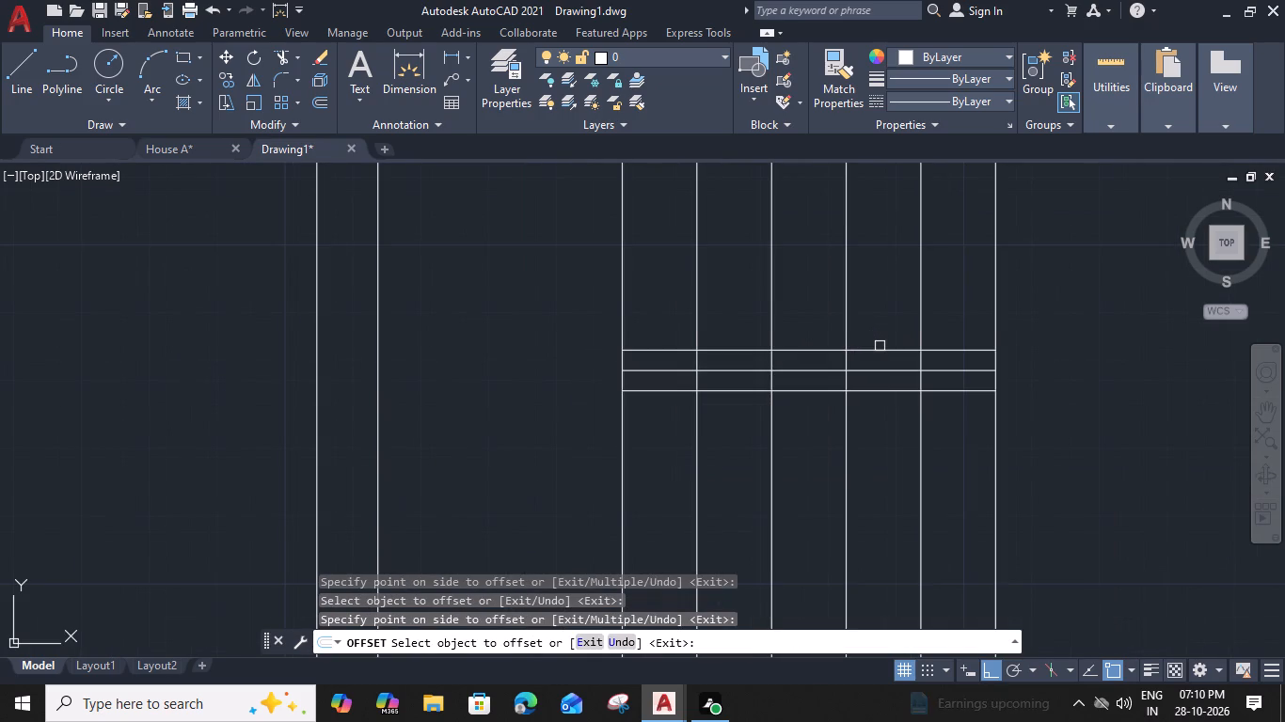
left_click(880, 346)
left_click(879, 322)
left_click(873, 388)
left_click(871, 432)
key("Escape")
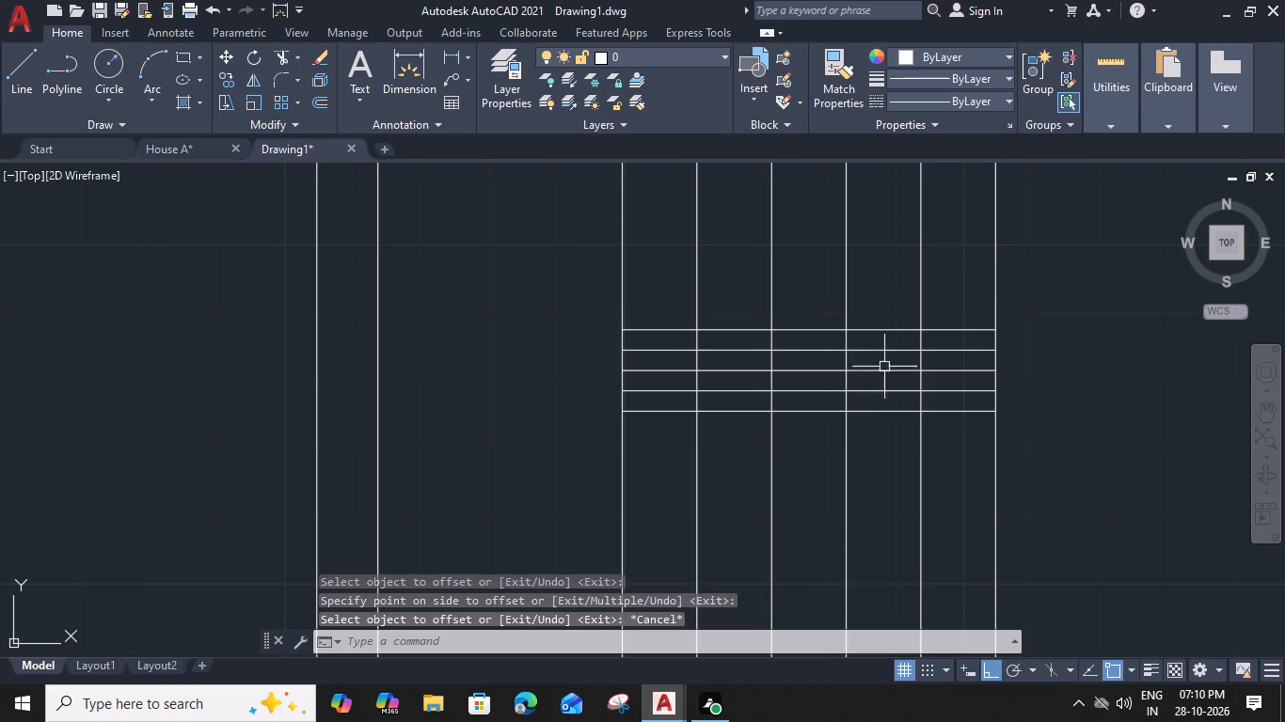
Delete the centre line and the two inner offset lines, keeping only the outermost pair across the treads.
left_click(888, 347)
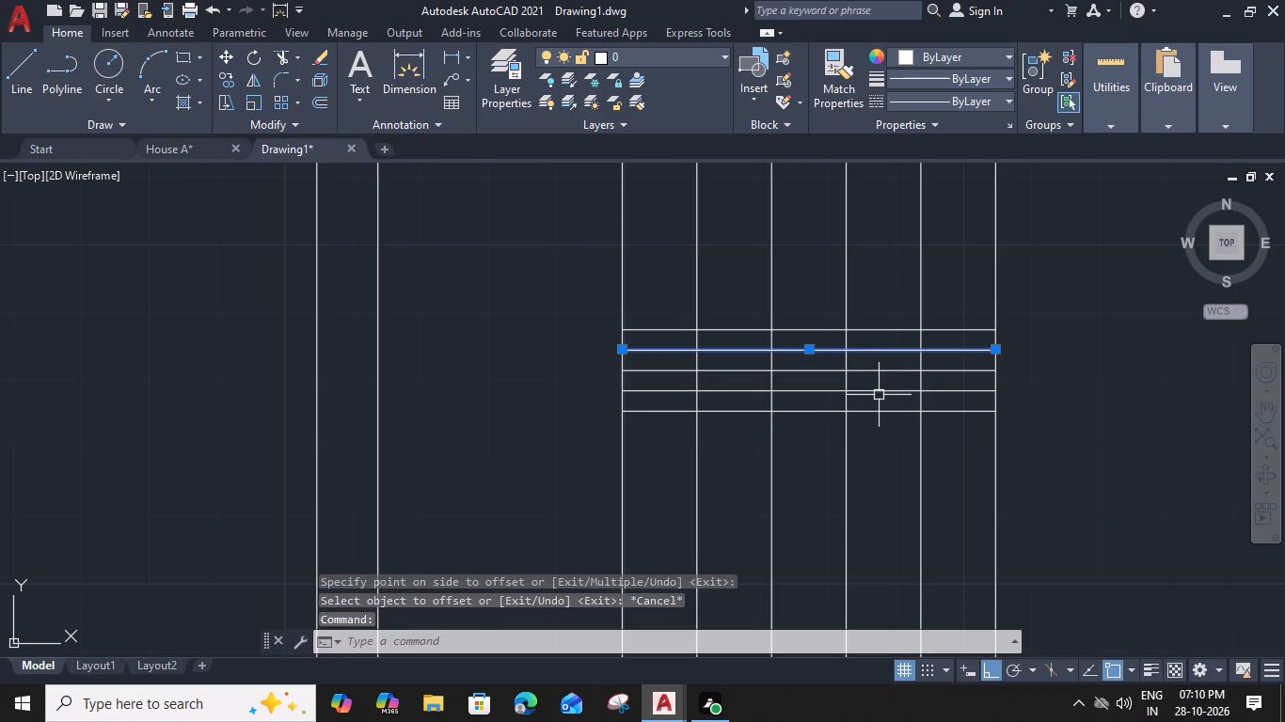
key("Delete")
left_click(898, 363)
left_click(878, 406)
key("Delete")
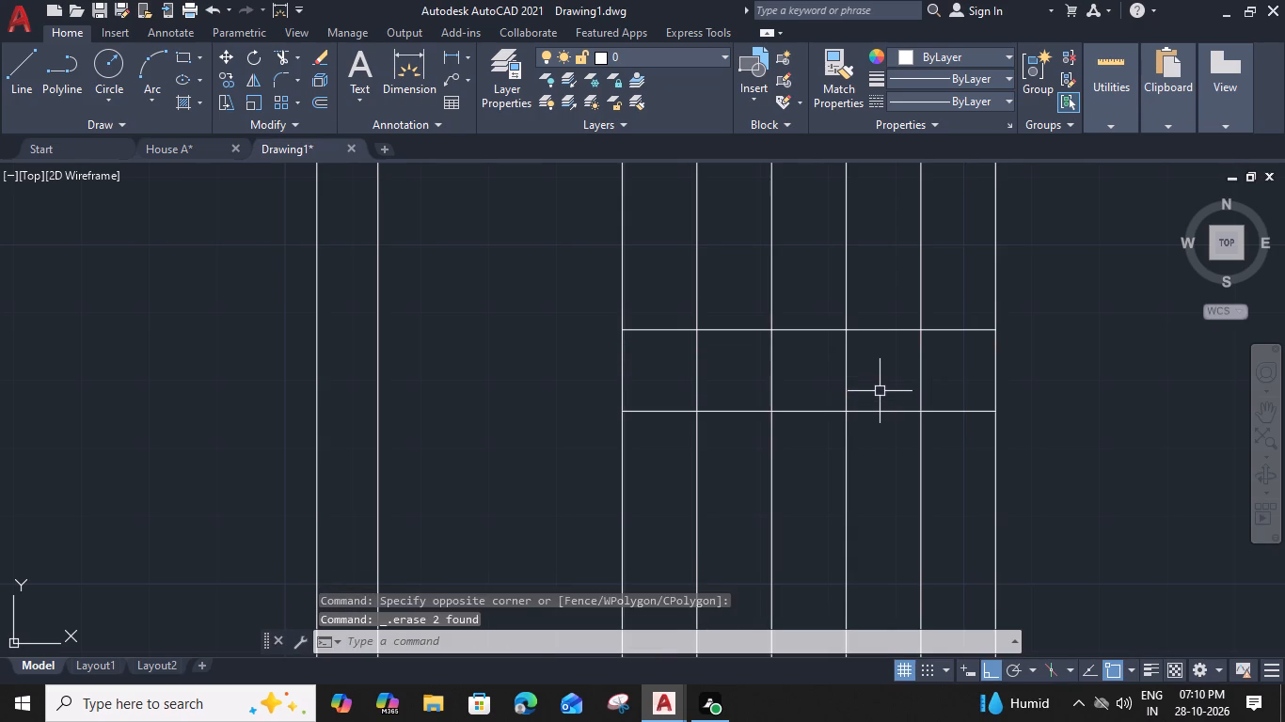
Offset each of the two remaining horizontal lines 0.3" inward, toward each other.
left_click(879, 414)
key("o")
key("space")
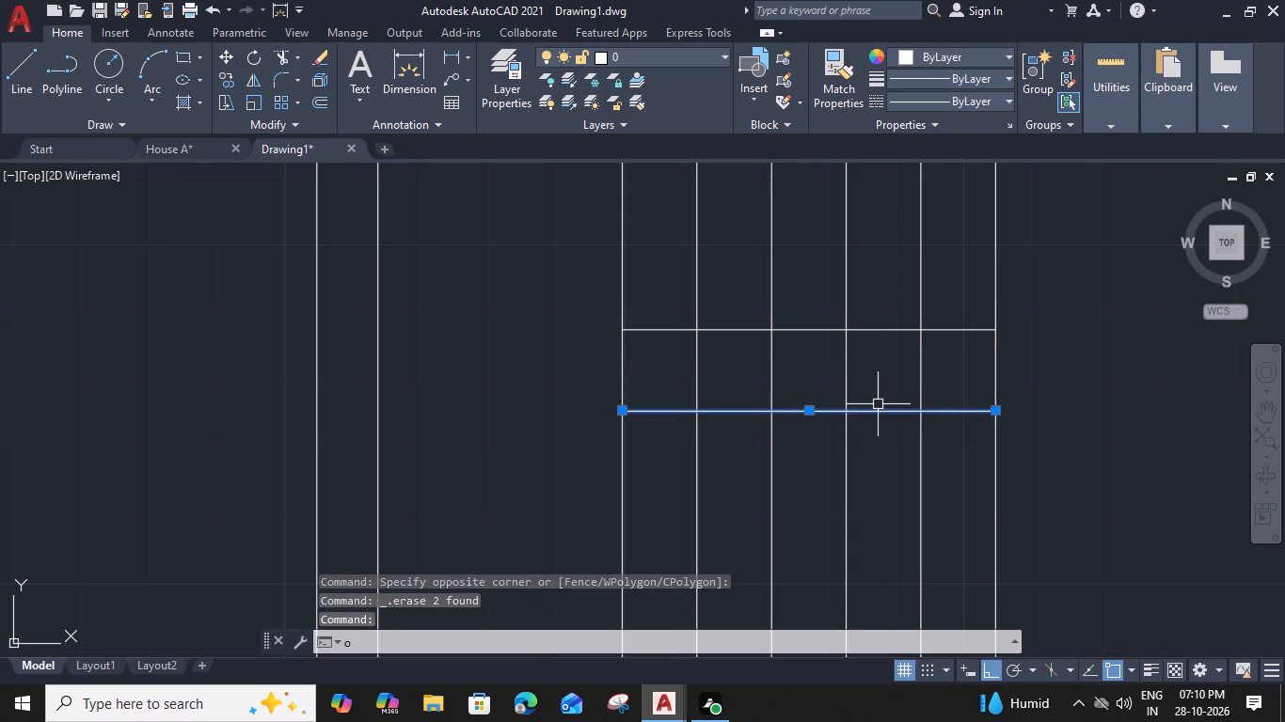
type("0.3")
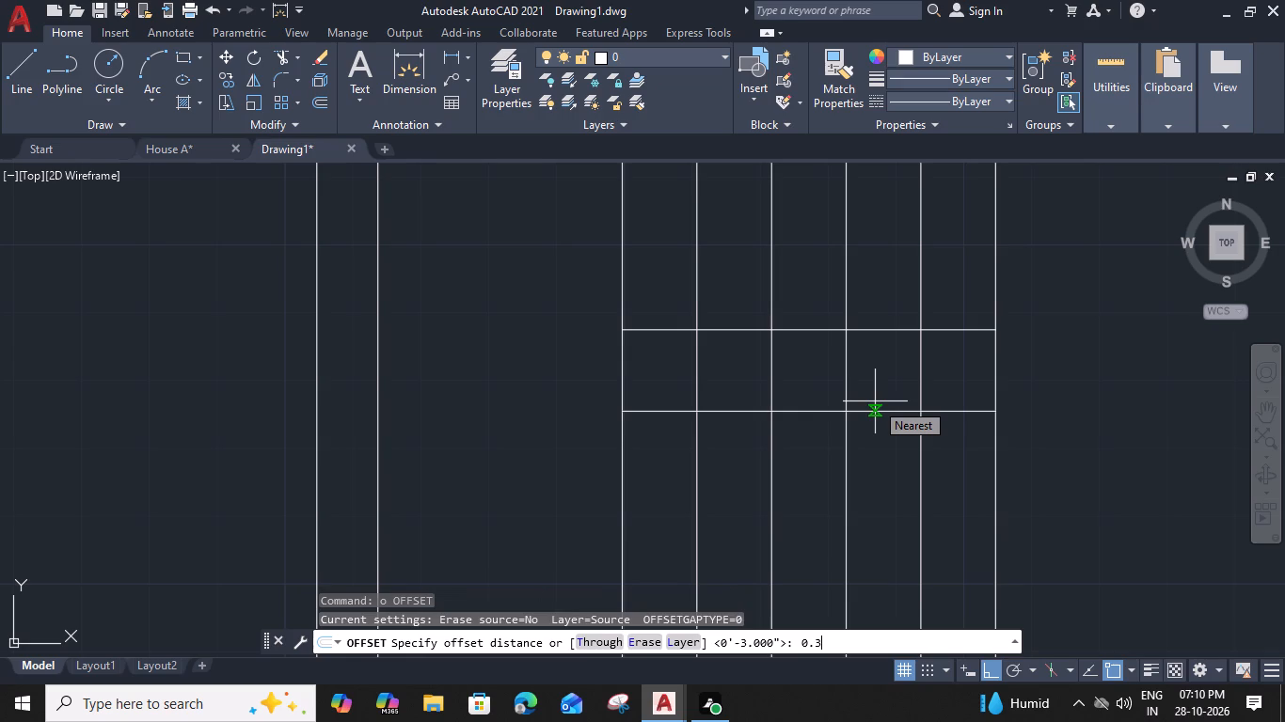
key("shift+quotedbl")
key("Return")
left_click(875, 369)
left_click_drag(876, 332, 876, 340)
left_click(873, 385)
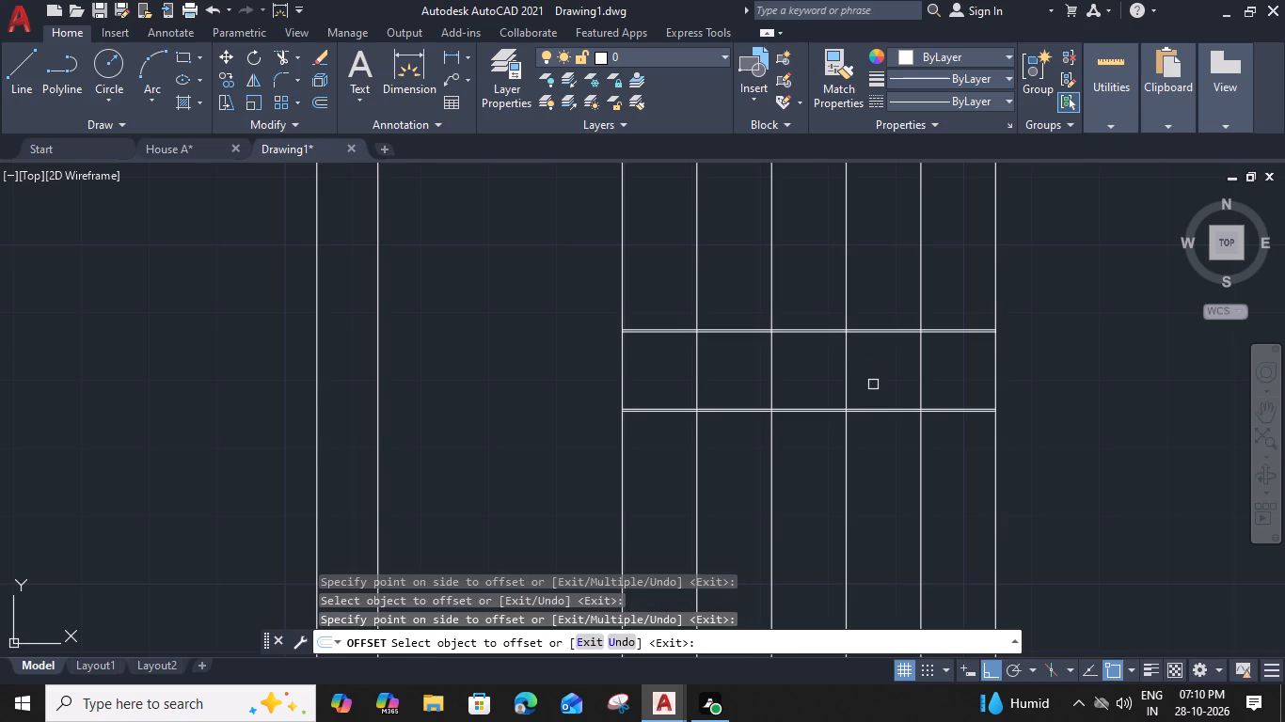
Offset the innermost line of each pair 0.3" inward two more times, making four closely spaced lines per handrail.
scroll(882, 410, "up", 2)
left_click(882, 402)
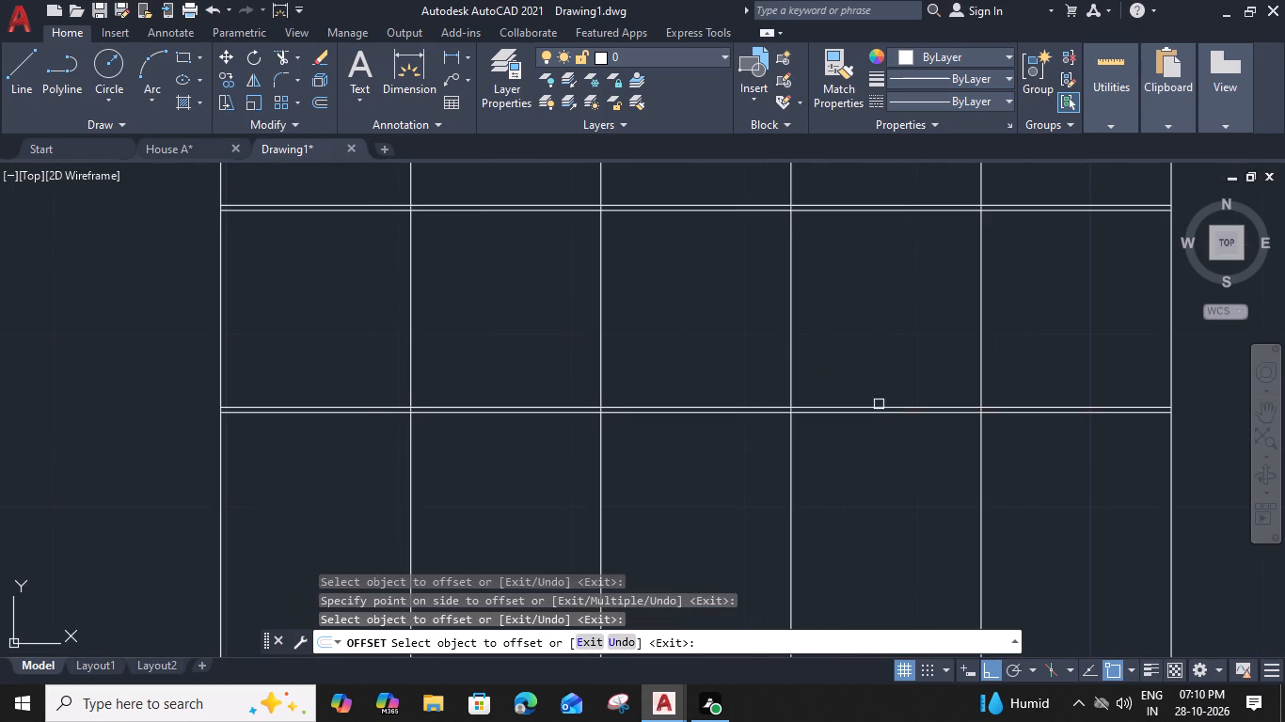
left_click(879, 405)
left_click(879, 375)
left_click(890, 211)
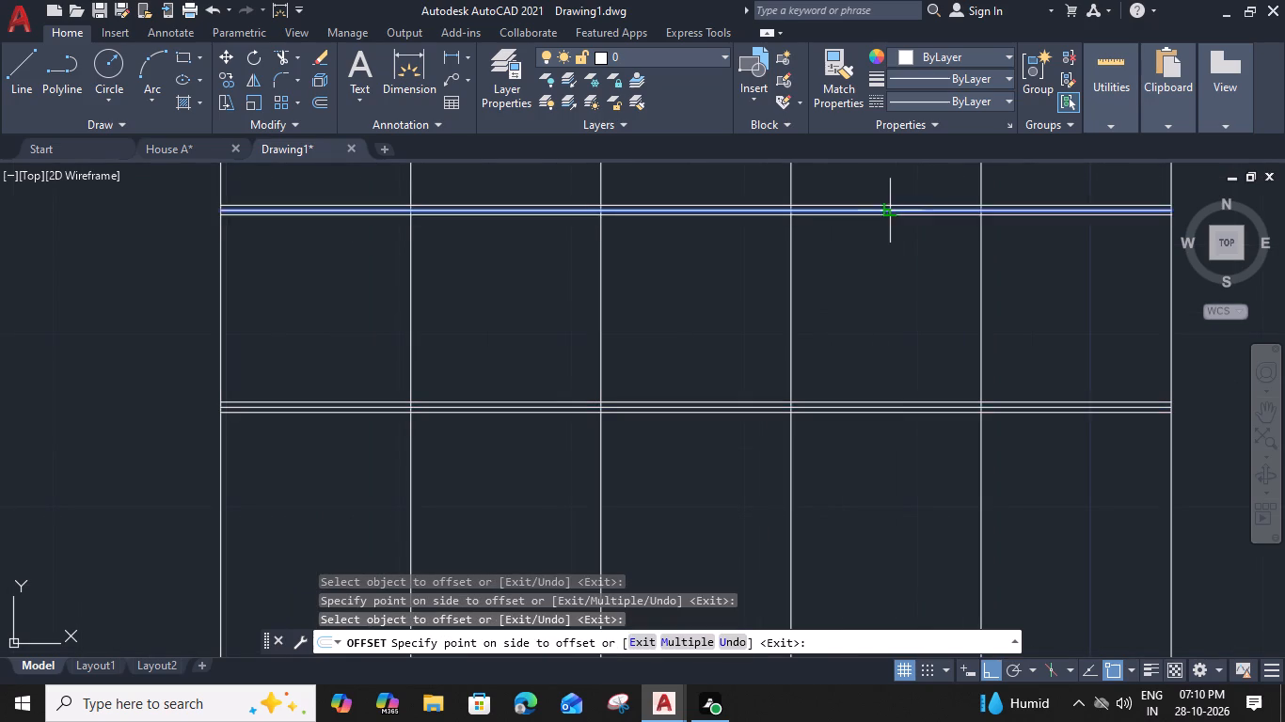
left_click(880, 299)
left_click(893, 402)
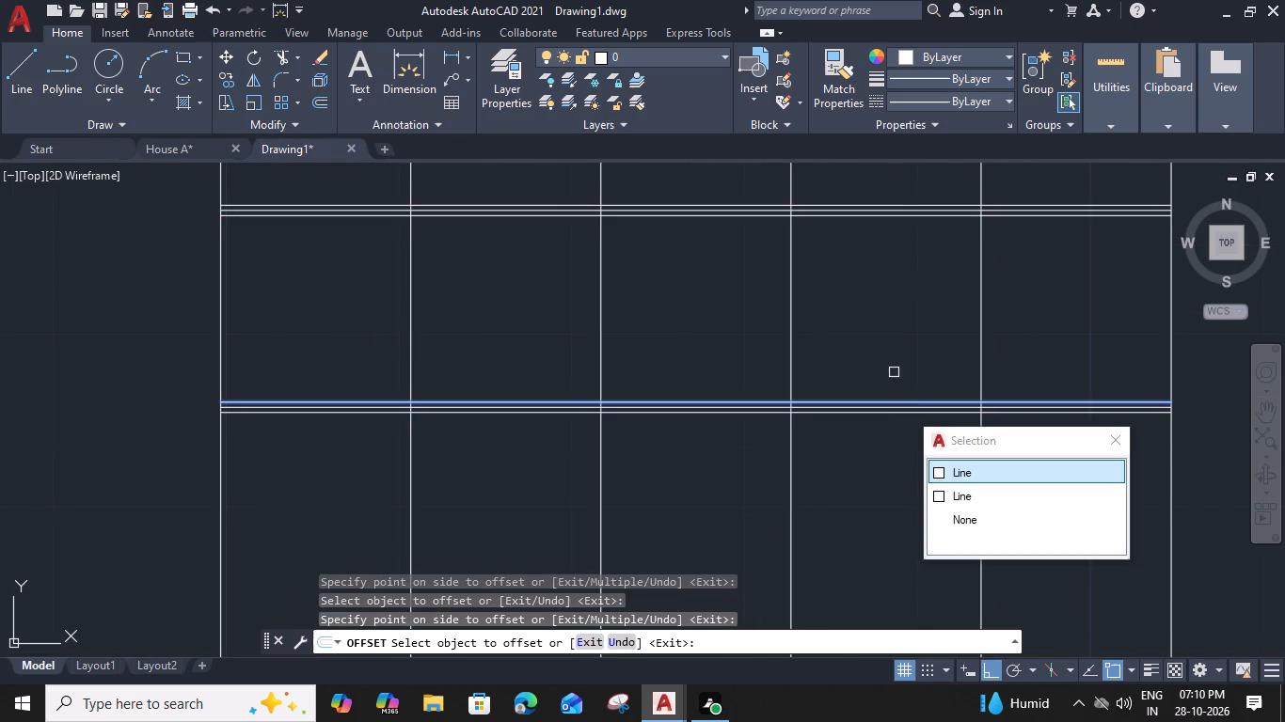
left_click_drag(948, 474, 946, 463)
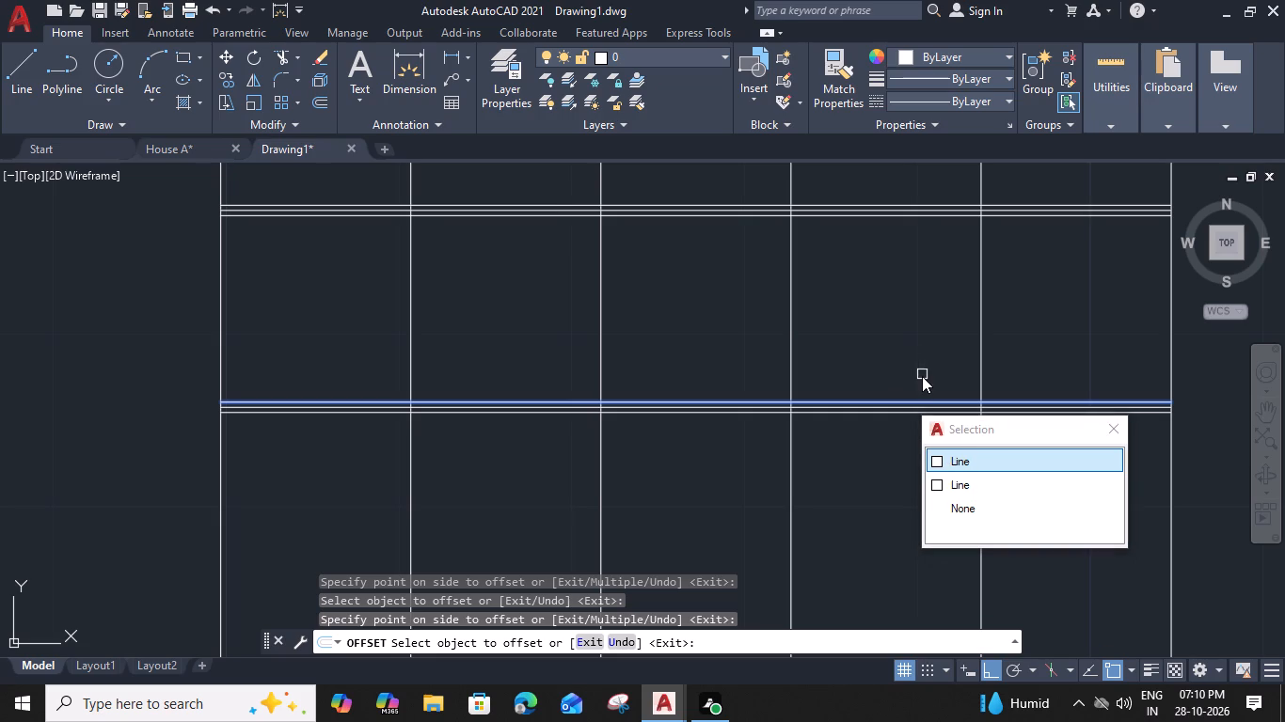
left_click(954, 464)
key("Escape")
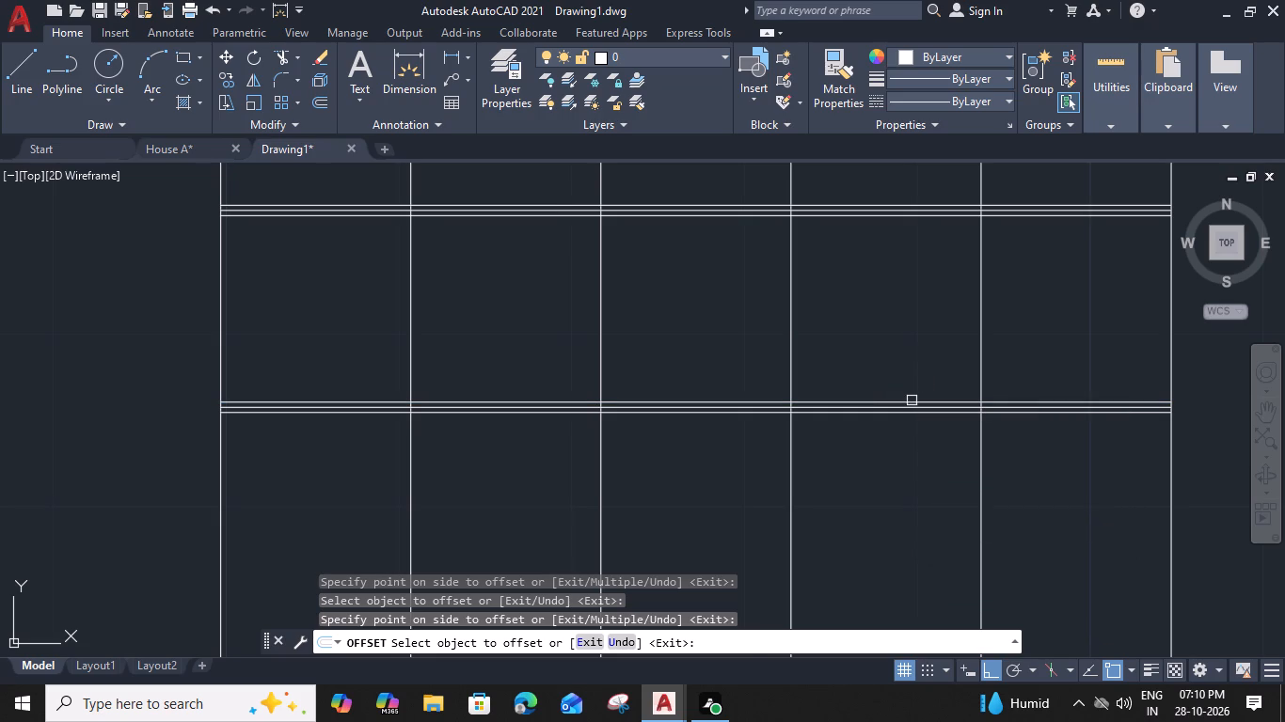
left_click(912, 400)
left_click_drag(911, 365, 912, 354)
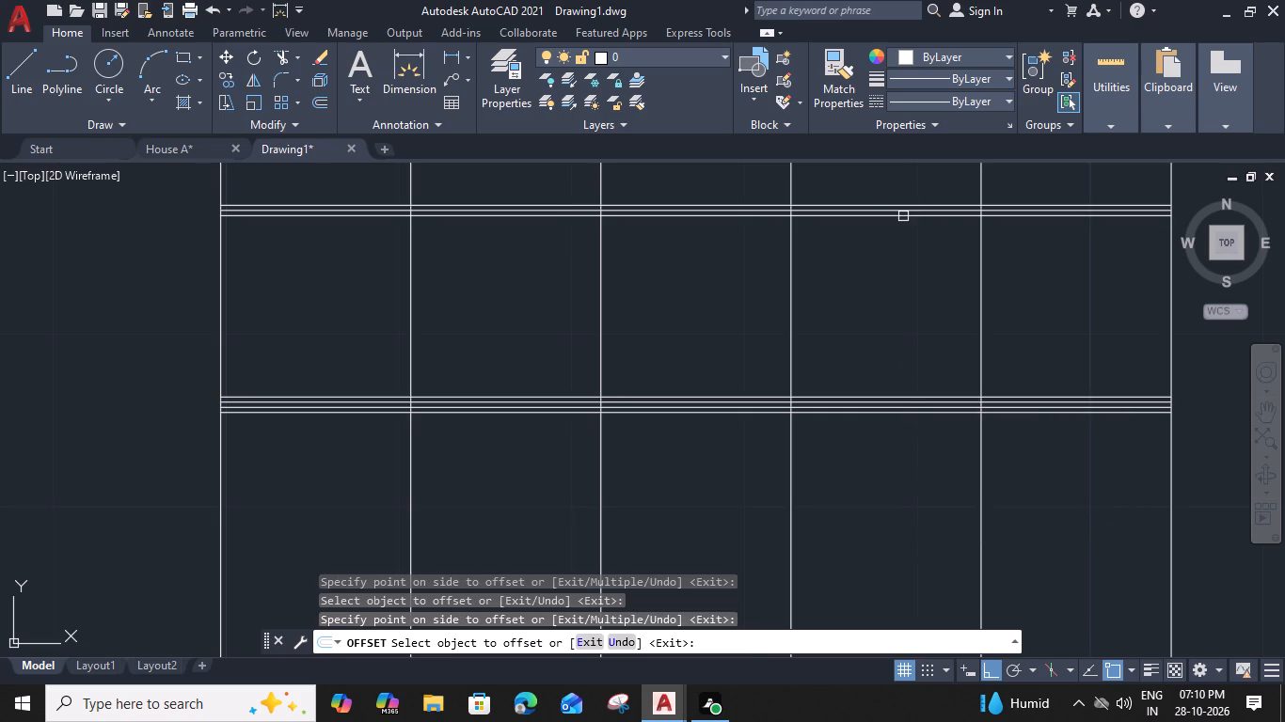
left_click(903, 217)
left_click(900, 291)
key("Escape")
Delete the two intermediate lines in both the lower and upper handrail groups, keeping only their outer lines.
scroll(929, 411, "up", 2)
left_click(960, 382)
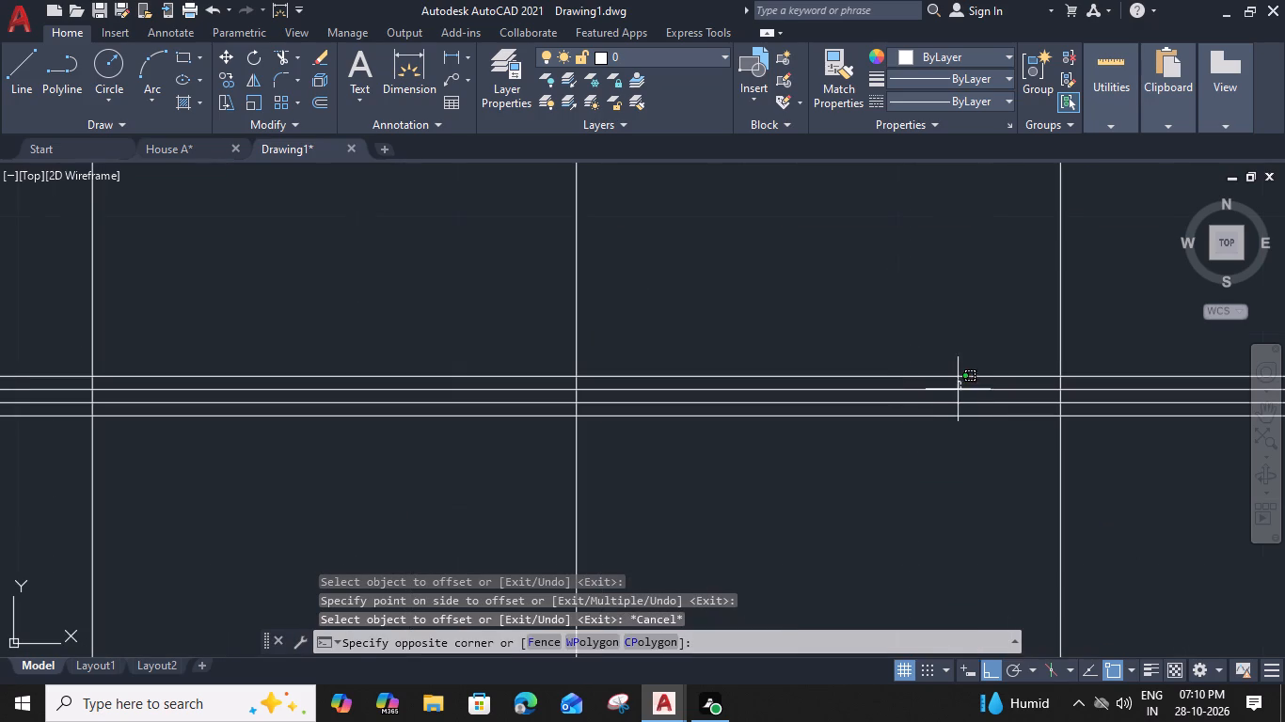
left_click(948, 412)
key("Delete")
scroll(951, 375, "down", 2)
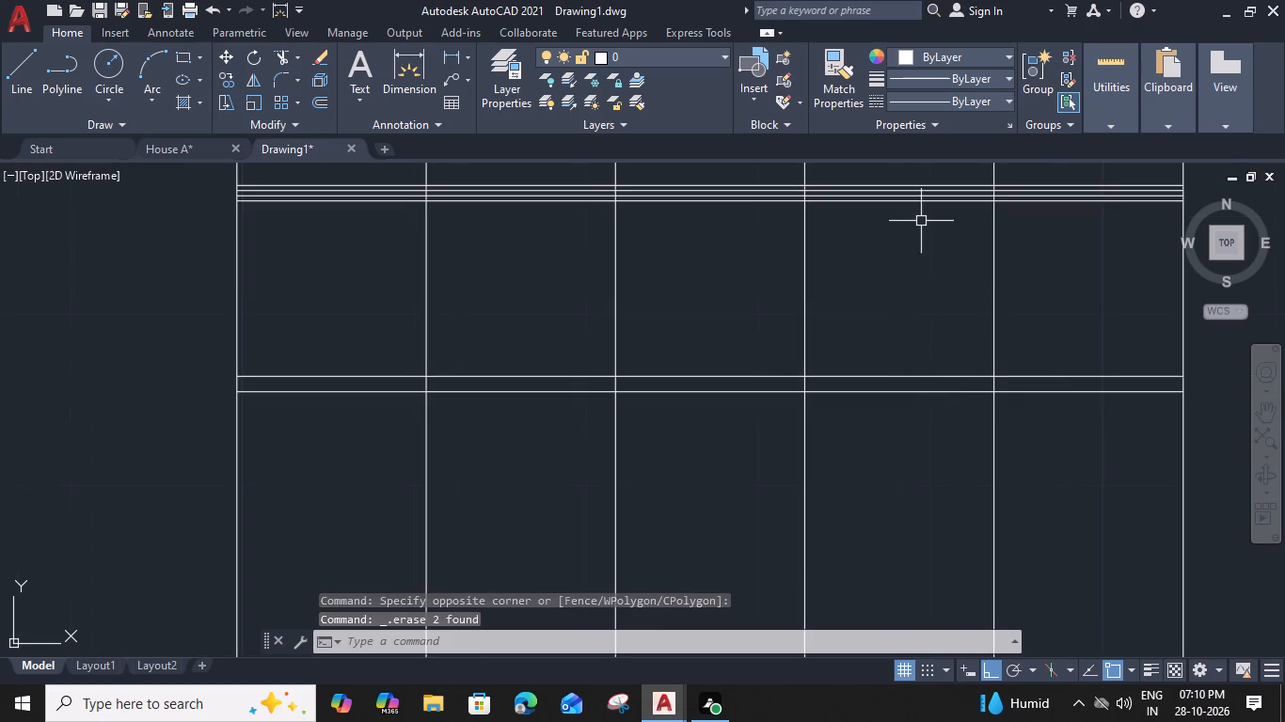
scroll(922, 214, "up", 2)
middle_click_drag(922, 212, 900, 361)
left_click(935, 298)
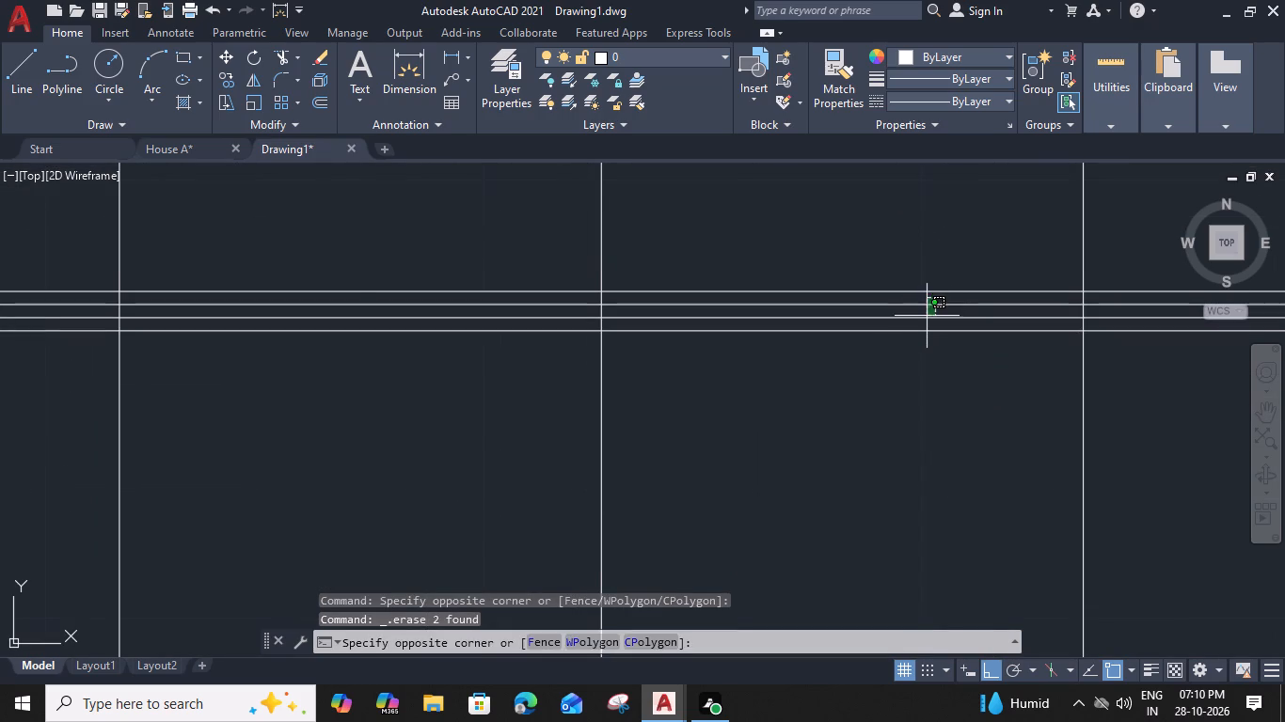
left_click(927, 317)
key("Delete")
left_click(925, 317)
key("Delete")
left_click(925, 317)
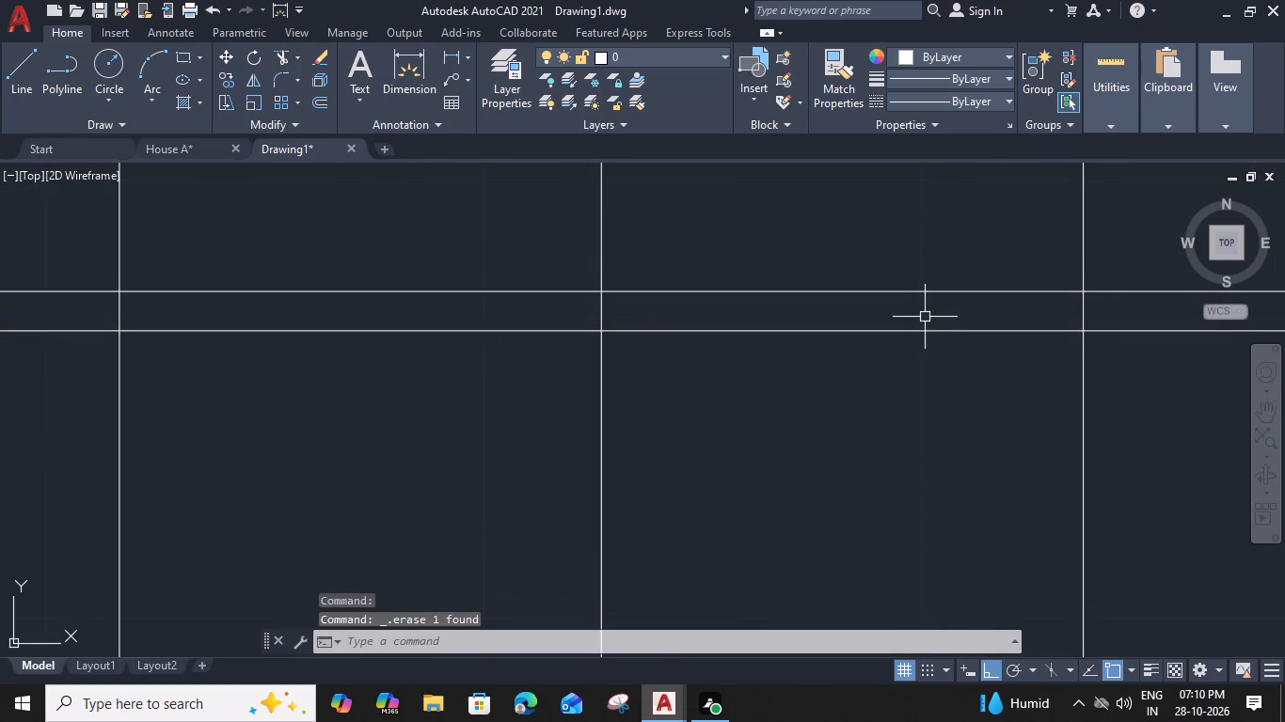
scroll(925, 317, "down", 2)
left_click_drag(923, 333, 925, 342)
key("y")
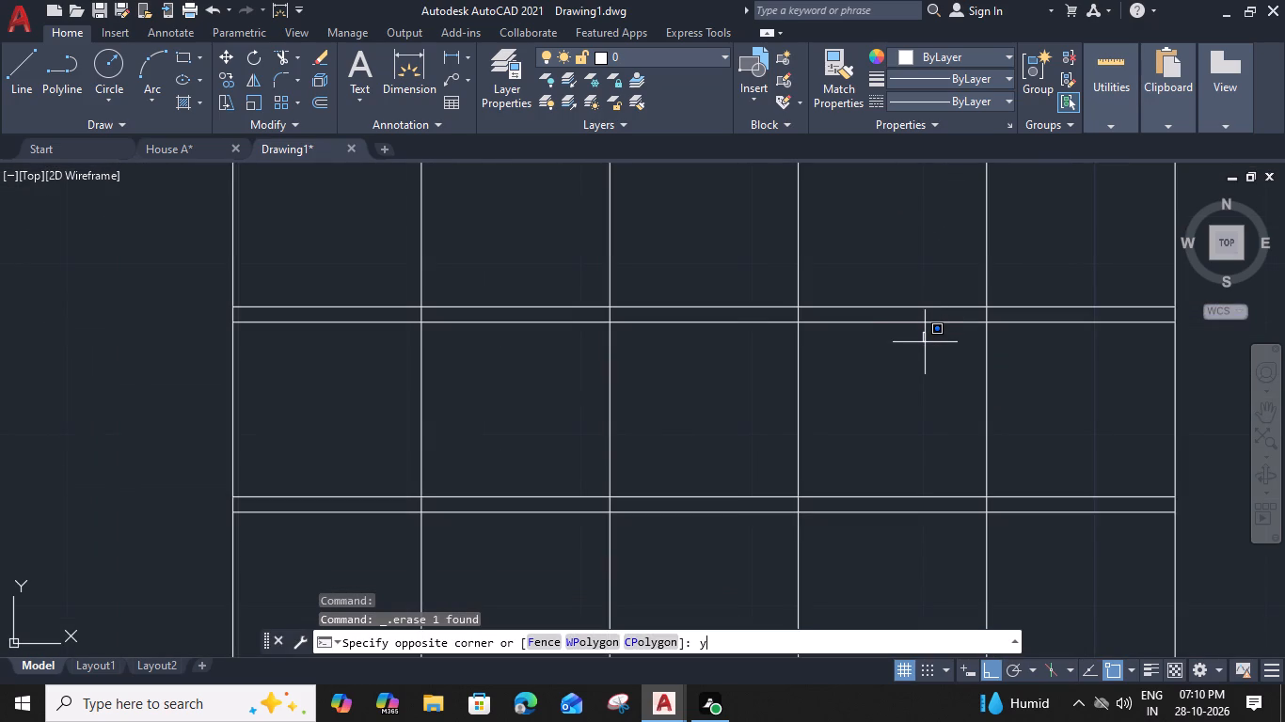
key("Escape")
Trim the four inner tread lines where they cross between the upper and the lower handrail's double lines.
type("tr")
key("space")
scroll(976, 319, "up", 1)
left_click(1013, 309)
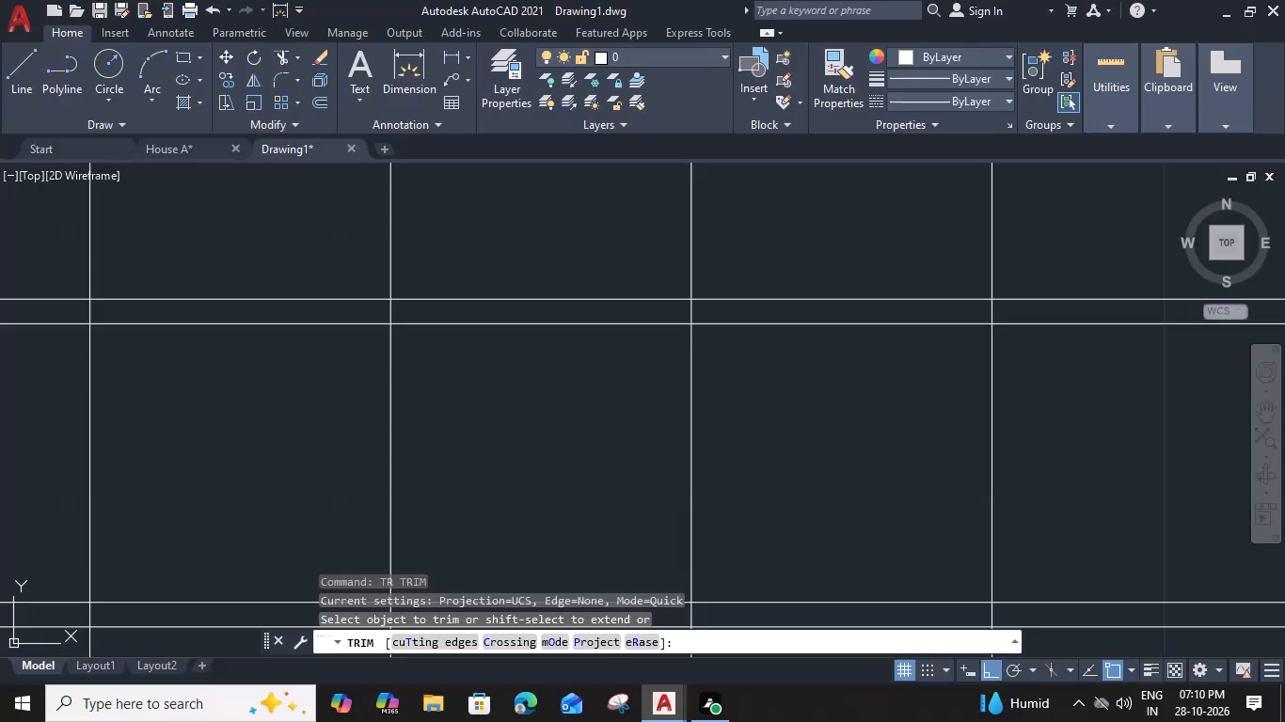
middle_click_drag(695, 308, 956, 304)
scroll(912, 313, "down", 1)
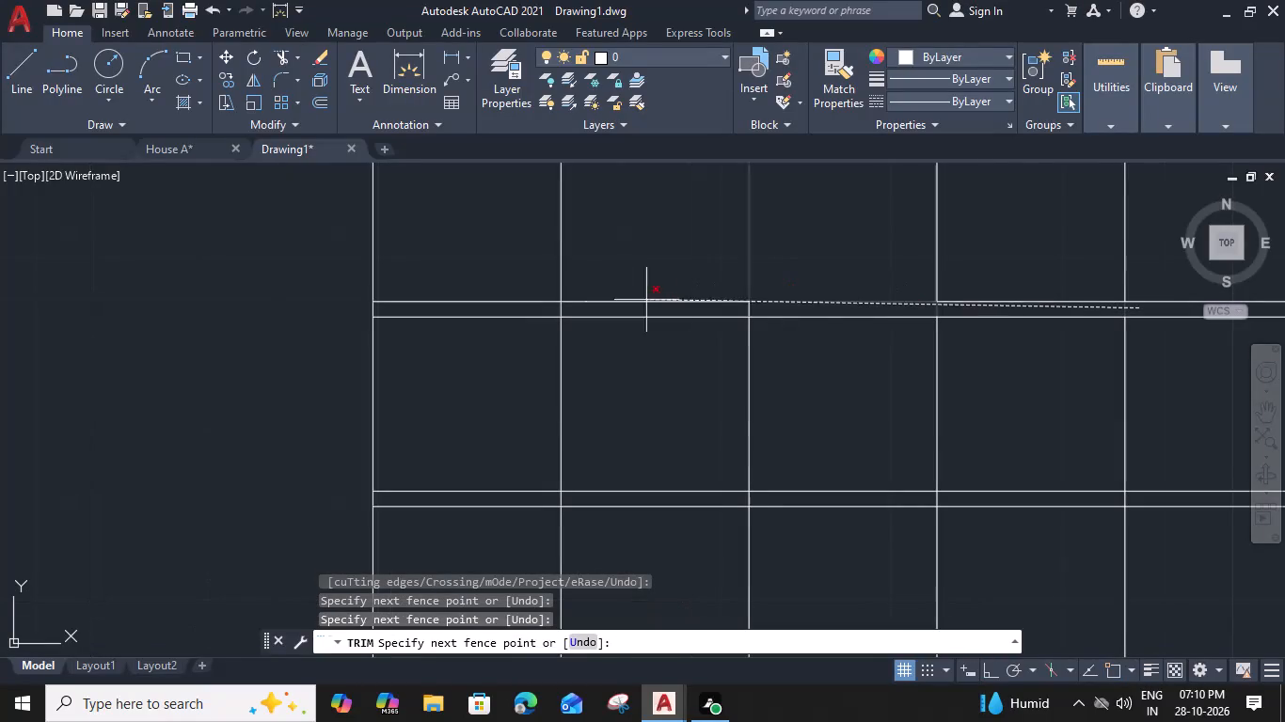
left_click(525, 307)
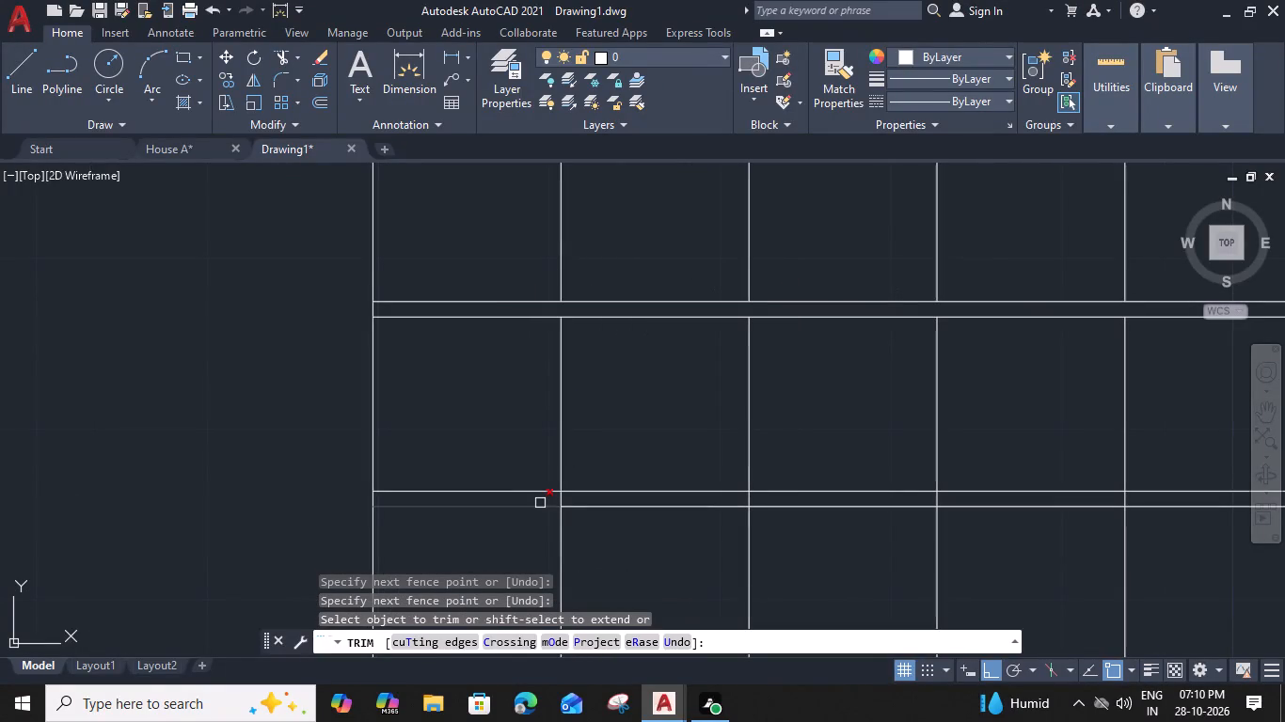
left_click(547, 498)
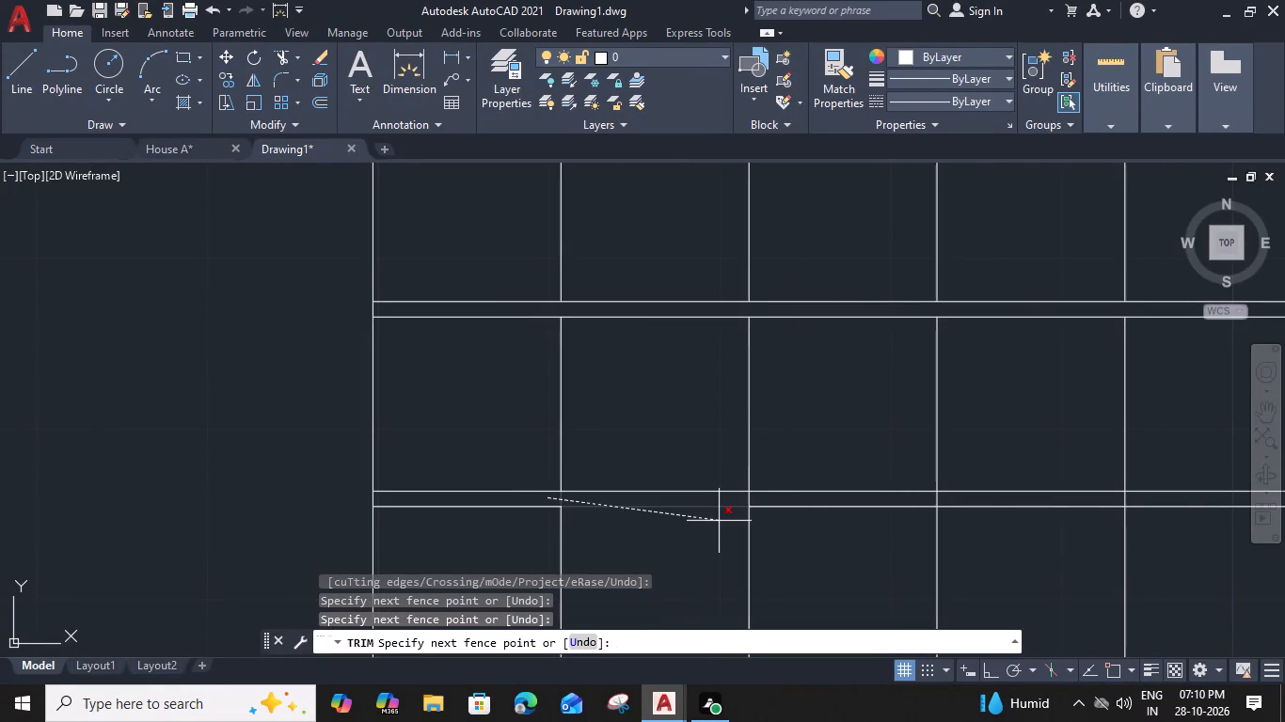
left_click(1184, 500)
middle_click_drag(1184, 500, 892, 467)
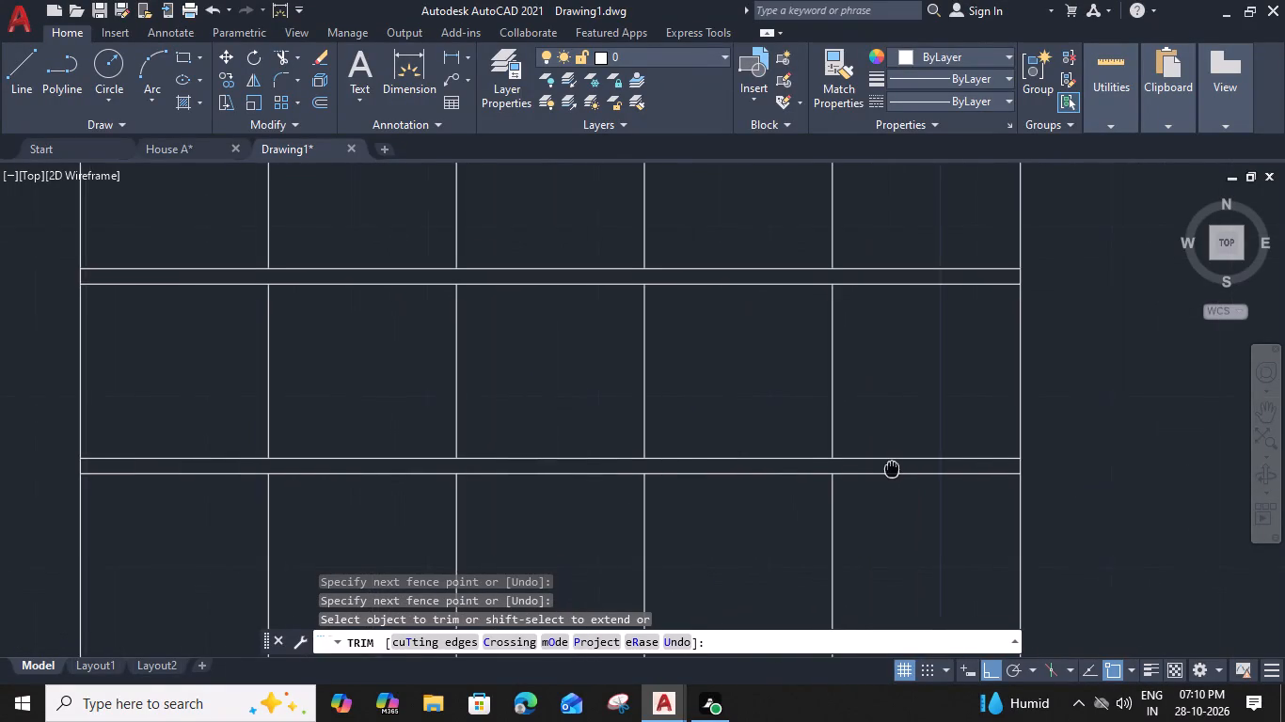
middle_click_drag(892, 467, 916, 468)
key("Escape")
Delete the four inner tread segments left in the gap between the two handrails.
left_click(897, 368)
middle_click_drag(529, 372, 809, 376)
left_click(536, 377)
key("Delete")
scroll(542, 371, "down", 2)
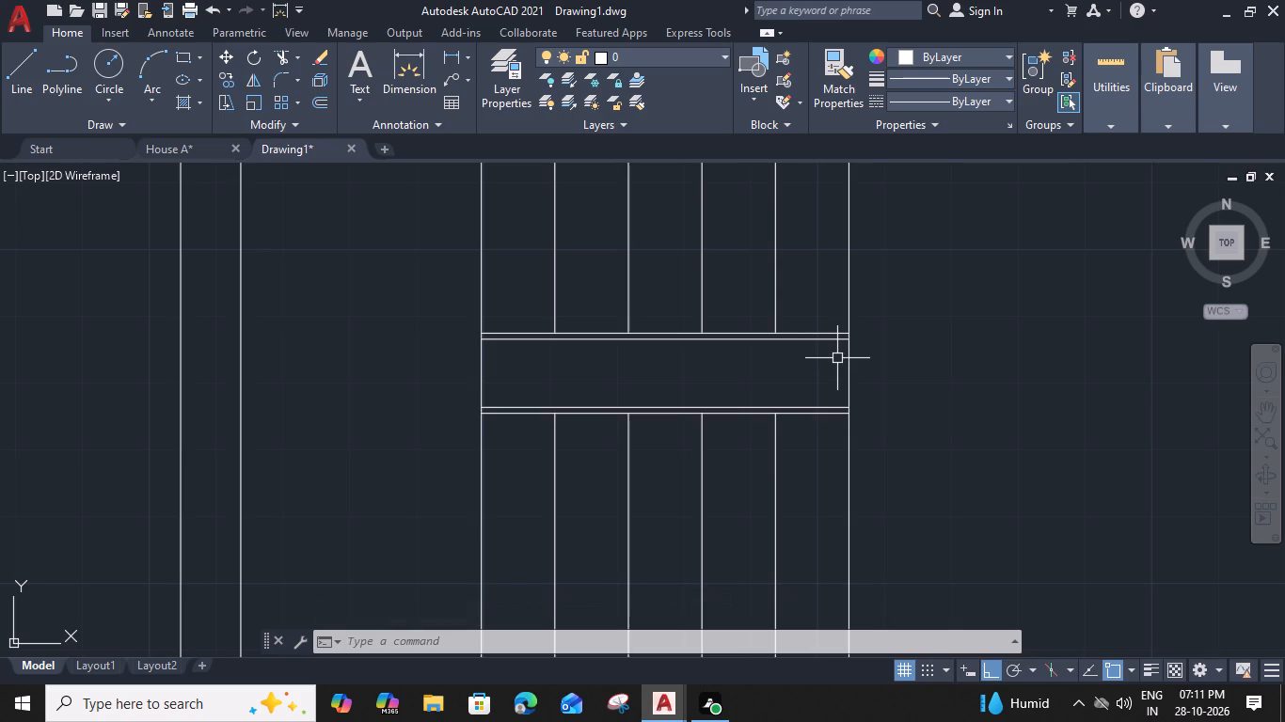
Draw a horizontal line from the upper handrail's top line at the first tread to the left wall's inner line.
scroll(658, 362, "down", 2)
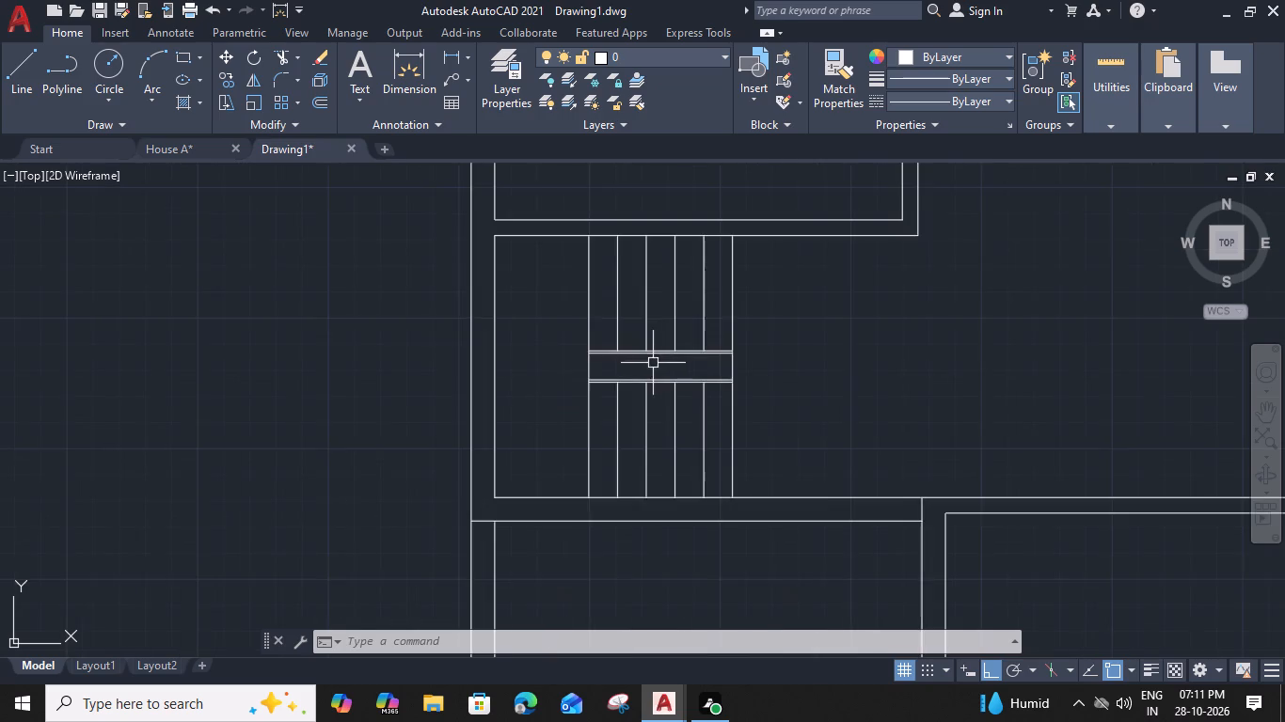
middle_click_drag(653, 364, 749, 359)
key("l")
key("space")
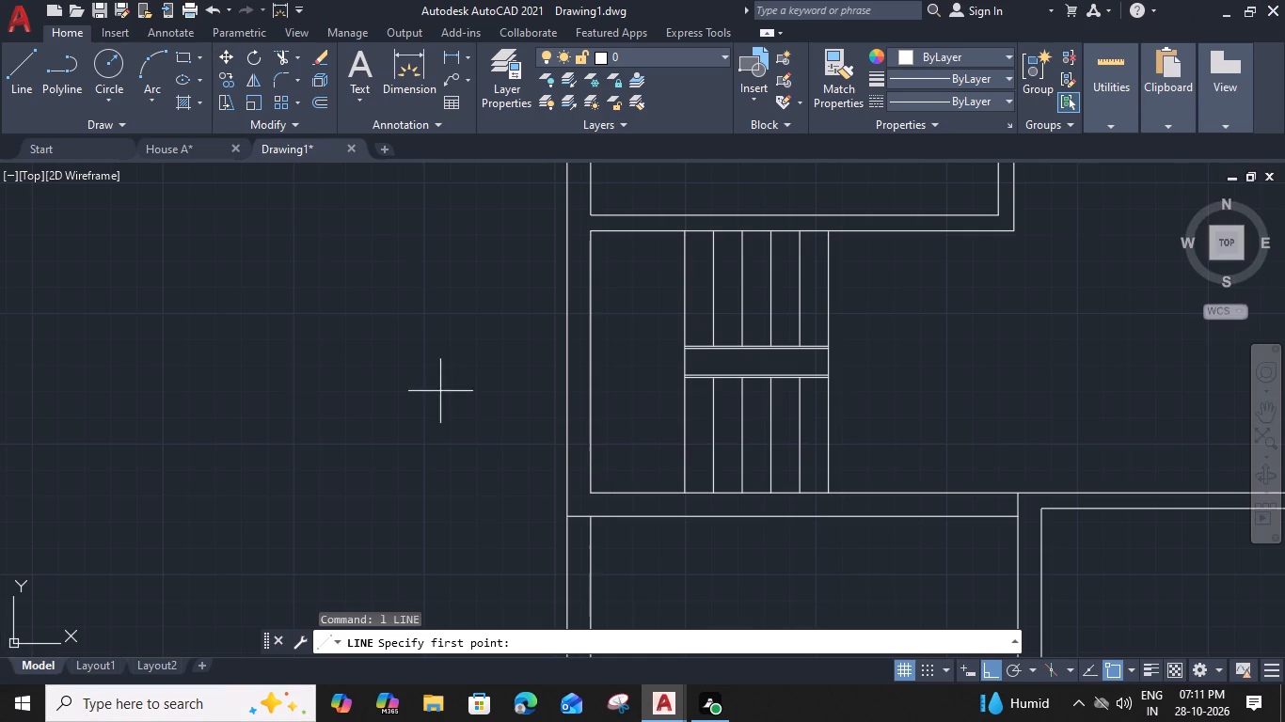
scroll(624, 323, "up", 3)
left_click(863, 403)
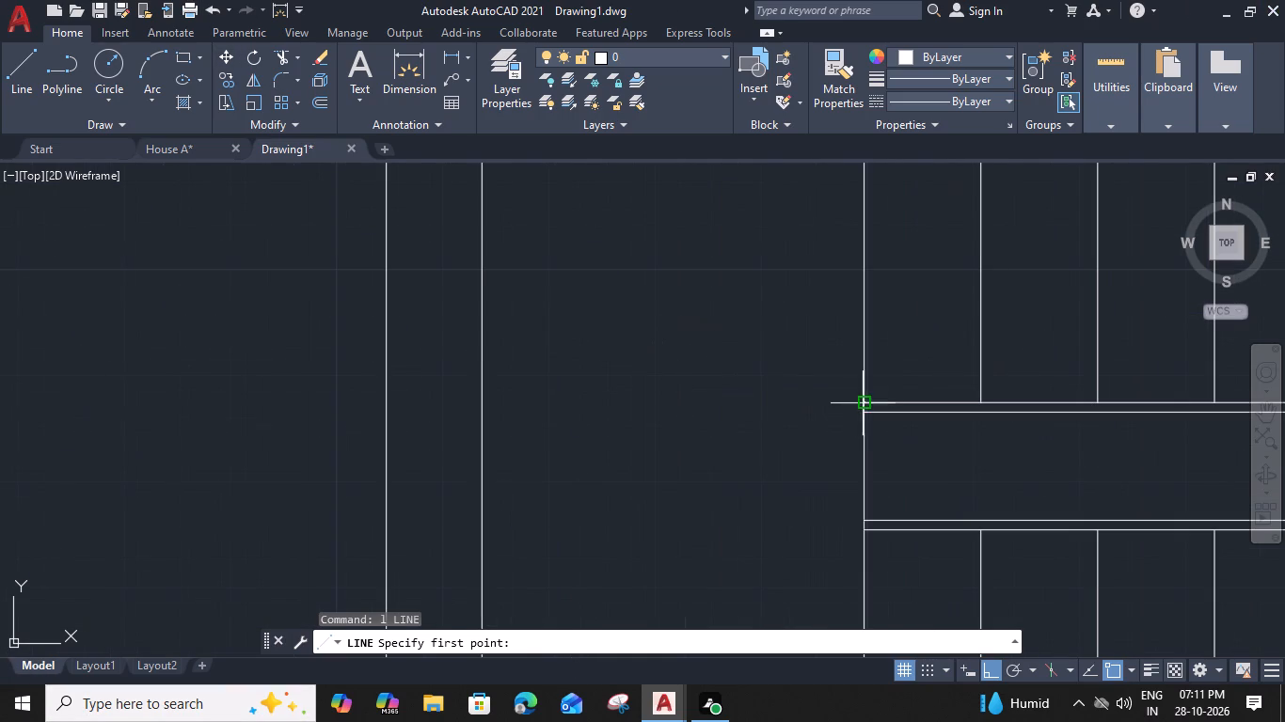
left_click(481, 402)
key("space")
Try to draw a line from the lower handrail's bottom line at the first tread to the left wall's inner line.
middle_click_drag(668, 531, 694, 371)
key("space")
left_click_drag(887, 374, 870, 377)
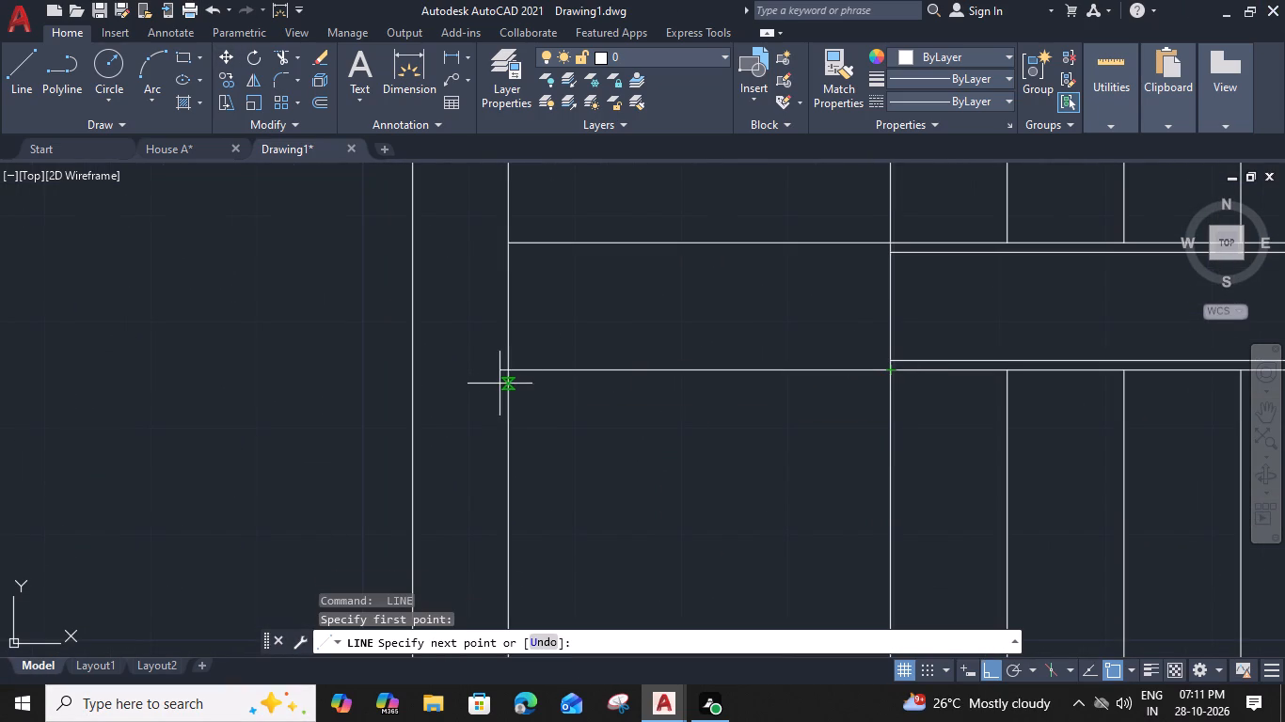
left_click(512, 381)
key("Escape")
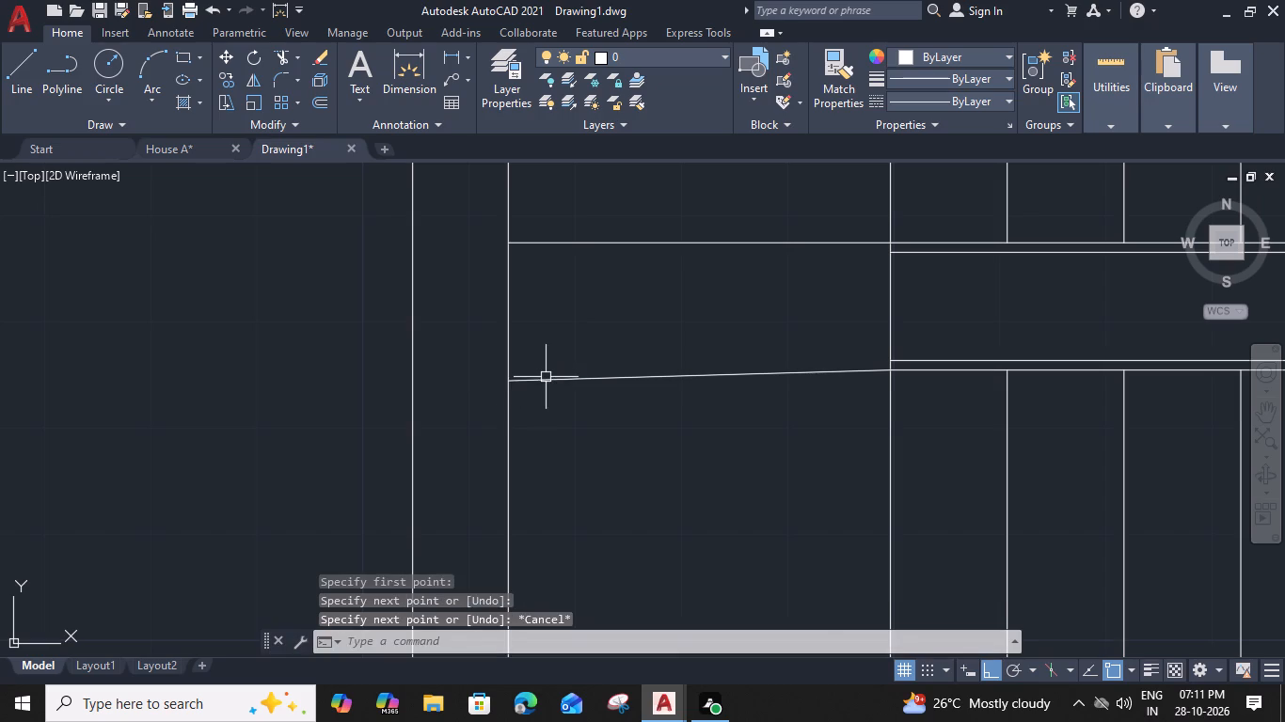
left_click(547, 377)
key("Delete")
Draw a horizontal line from the lower handrail's bottom line at the first tread to the left wall's inner line.
type("l")
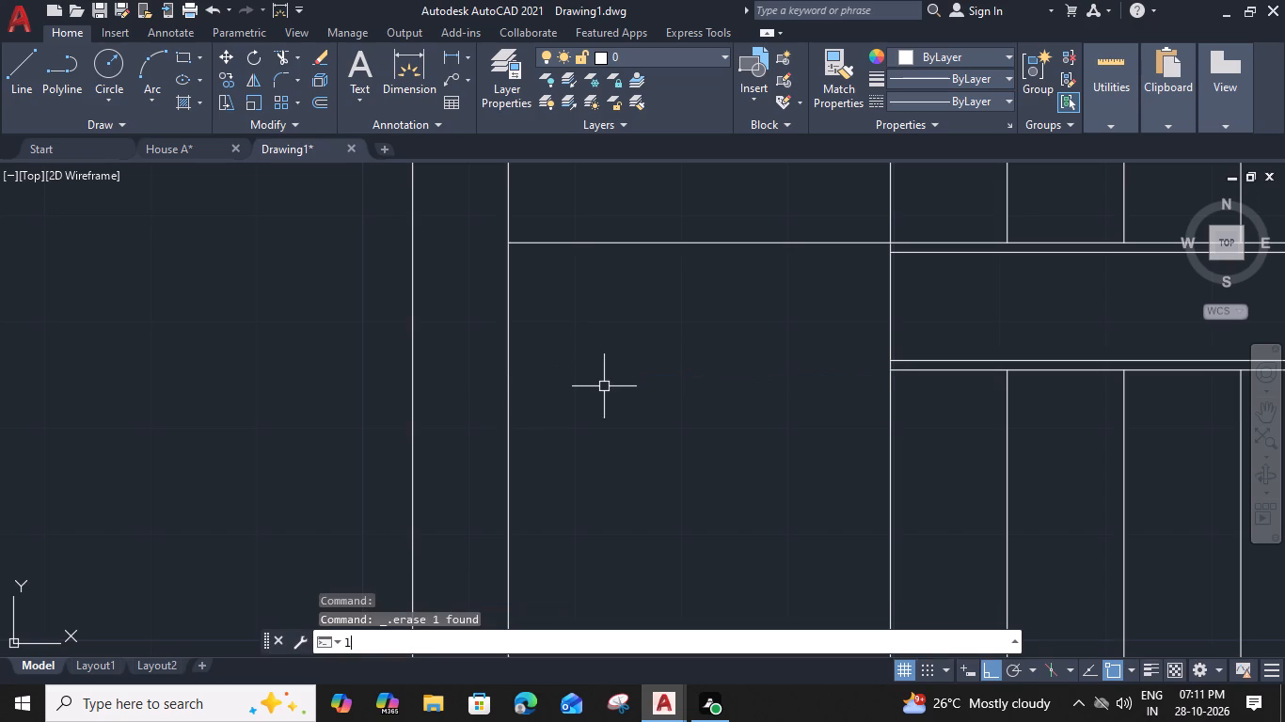
key("space")
left_click_drag(886, 370, 877, 370)
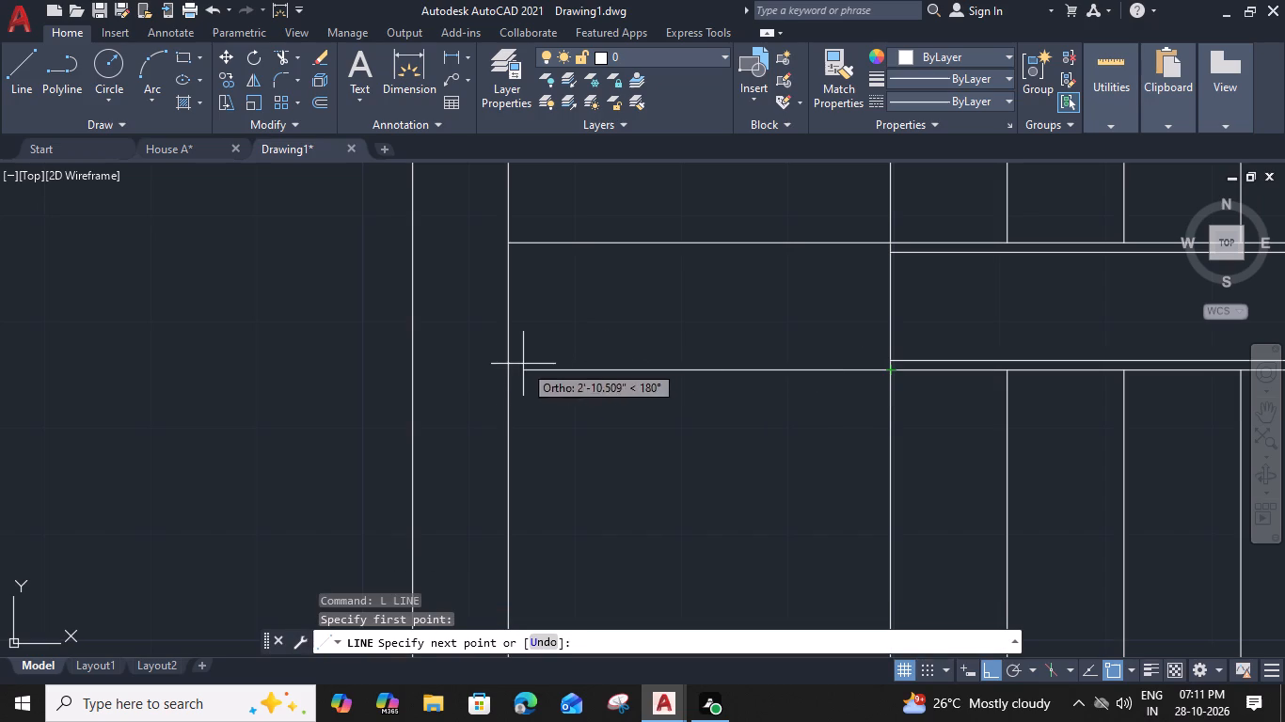
left_click(508, 368)
key("space")
key("space")
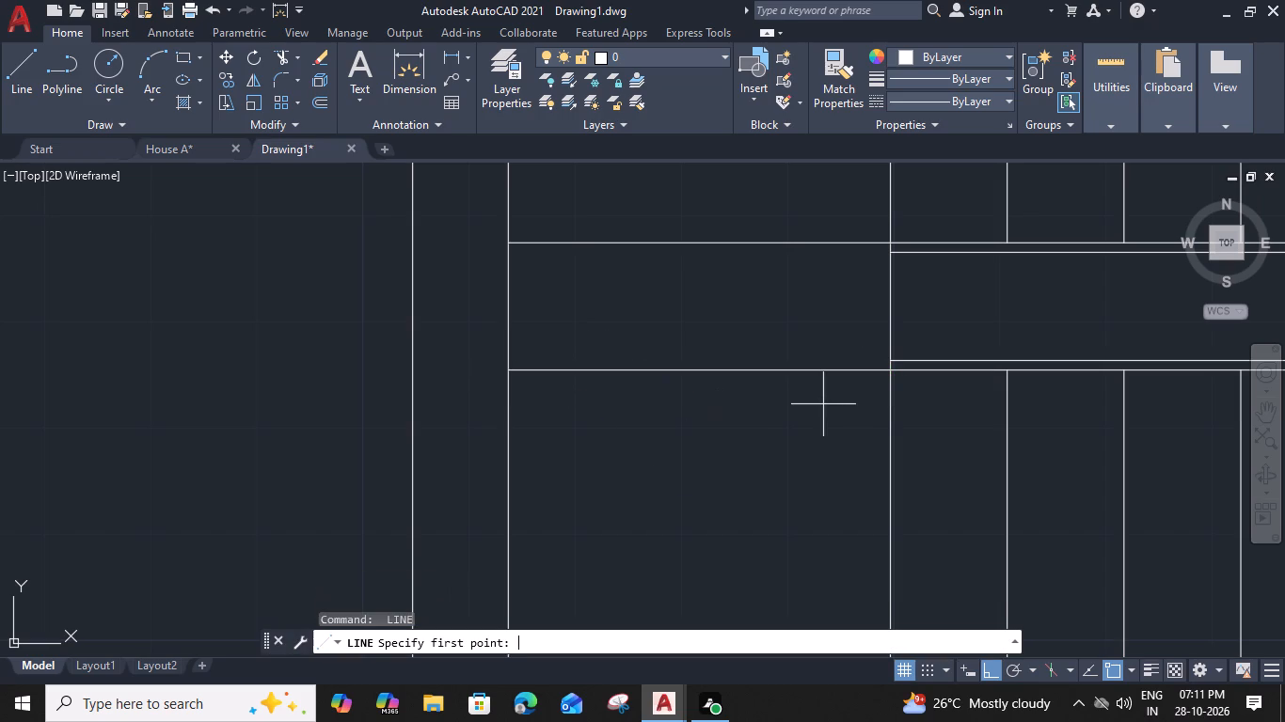
Draw a diagonal line from the lower handrail's corner at the first tread to the landing's lower-left wall corner.
left_click(893, 368)
middle_click_drag(732, 489, 807, 240)
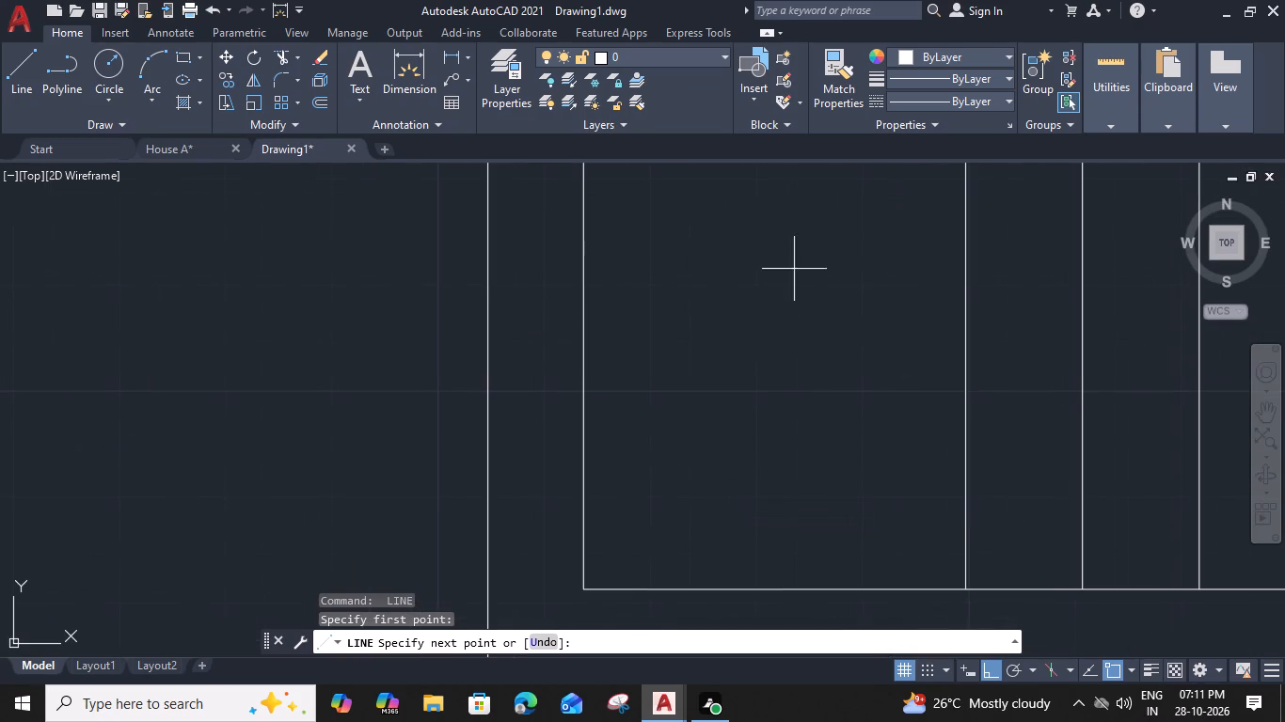
left_click(587, 589)
key("space")
Draw a diagonal line from the upper handrail's corner at the first tread to the landing's upper-left wall corner.
middle_click_drag(666, 365, 596, 651)
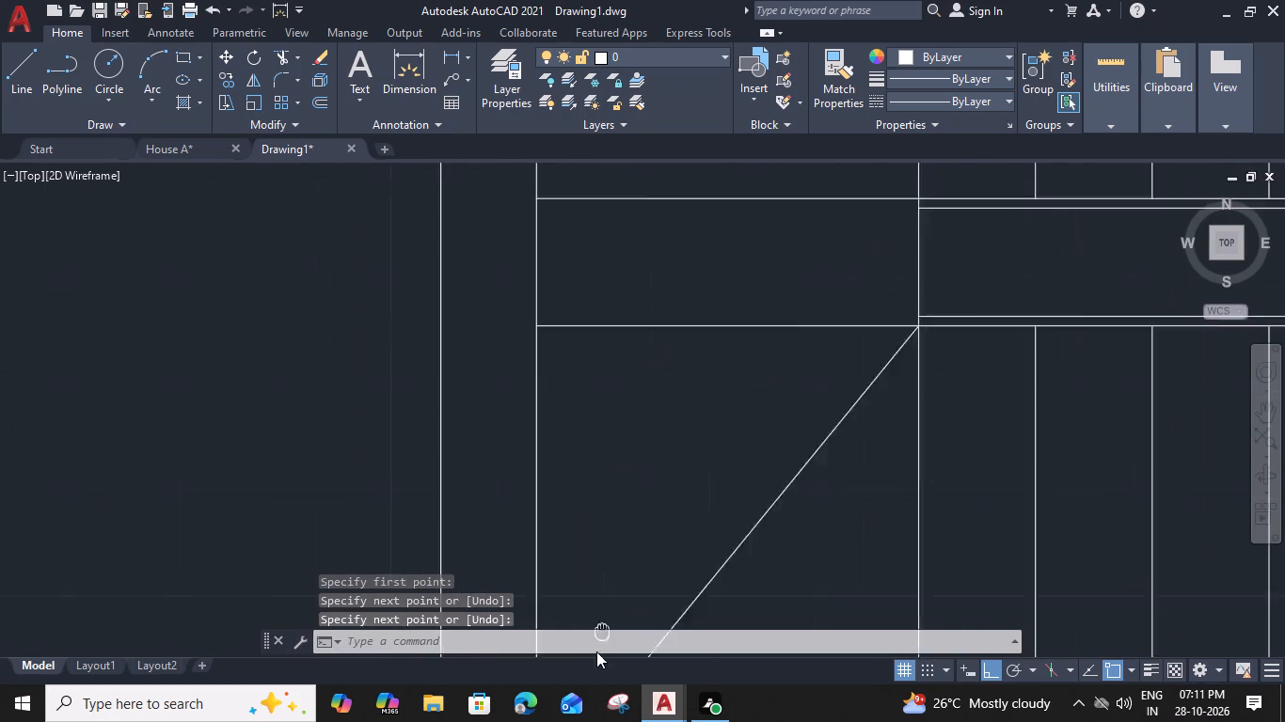
middle_click_drag(596, 651, 567, 721)
scroll(705, 484, "down", 1)
key("space")
left_click(804, 450)
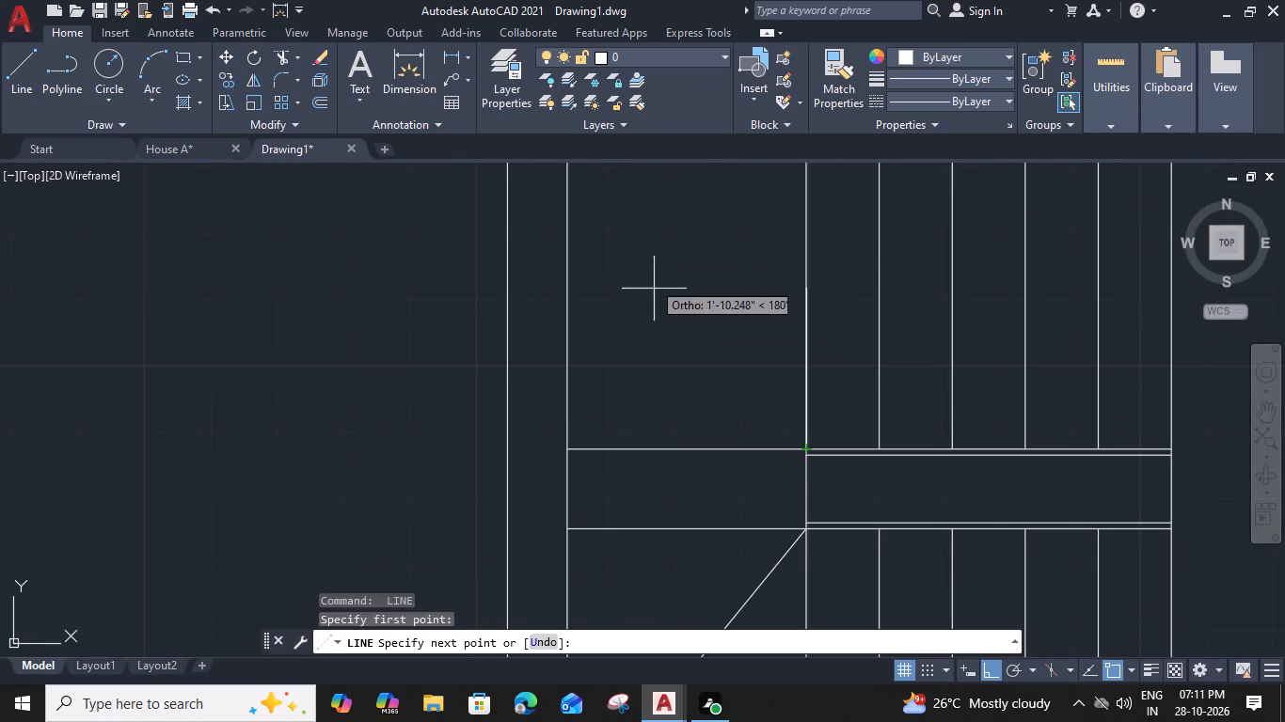
middle_click_drag(647, 267, 644, 413)
left_click(565, 305)
key("space")
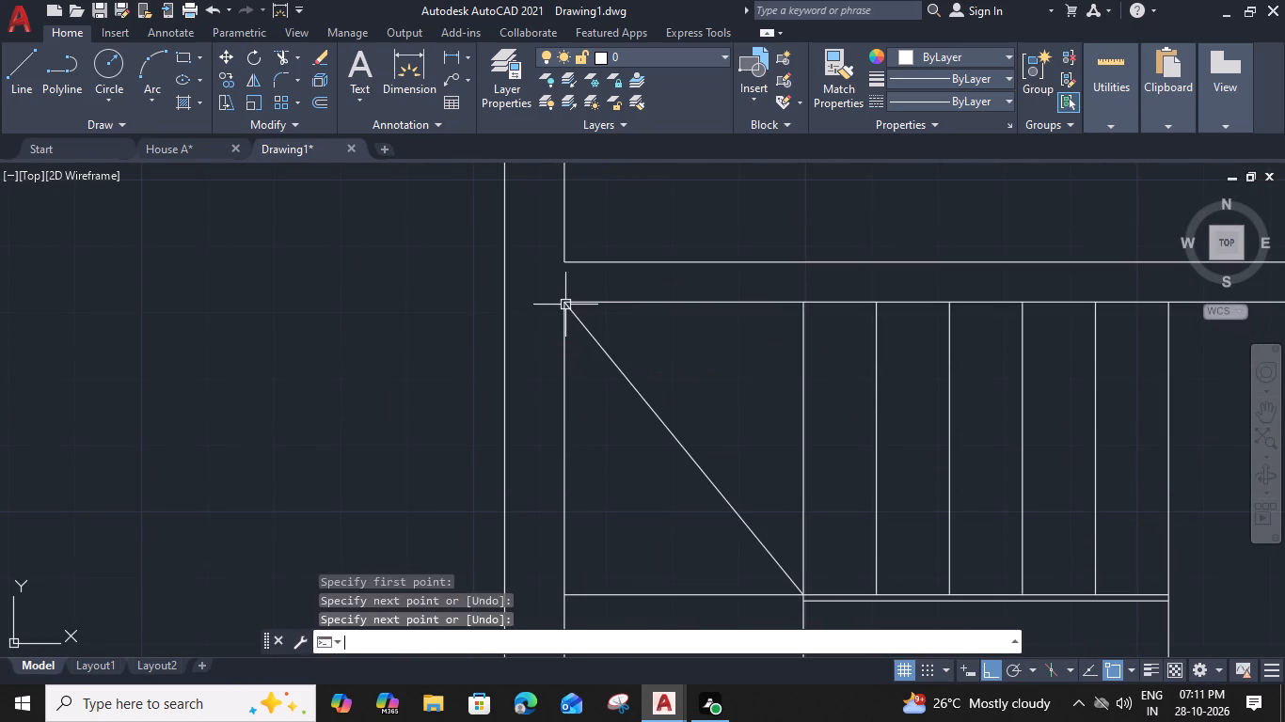
Trim the last tread line's segment between the two handrails at the open end of the staircase.
scroll(565, 305, "down", 2)
middle_click_drag(778, 462, 624, 439)
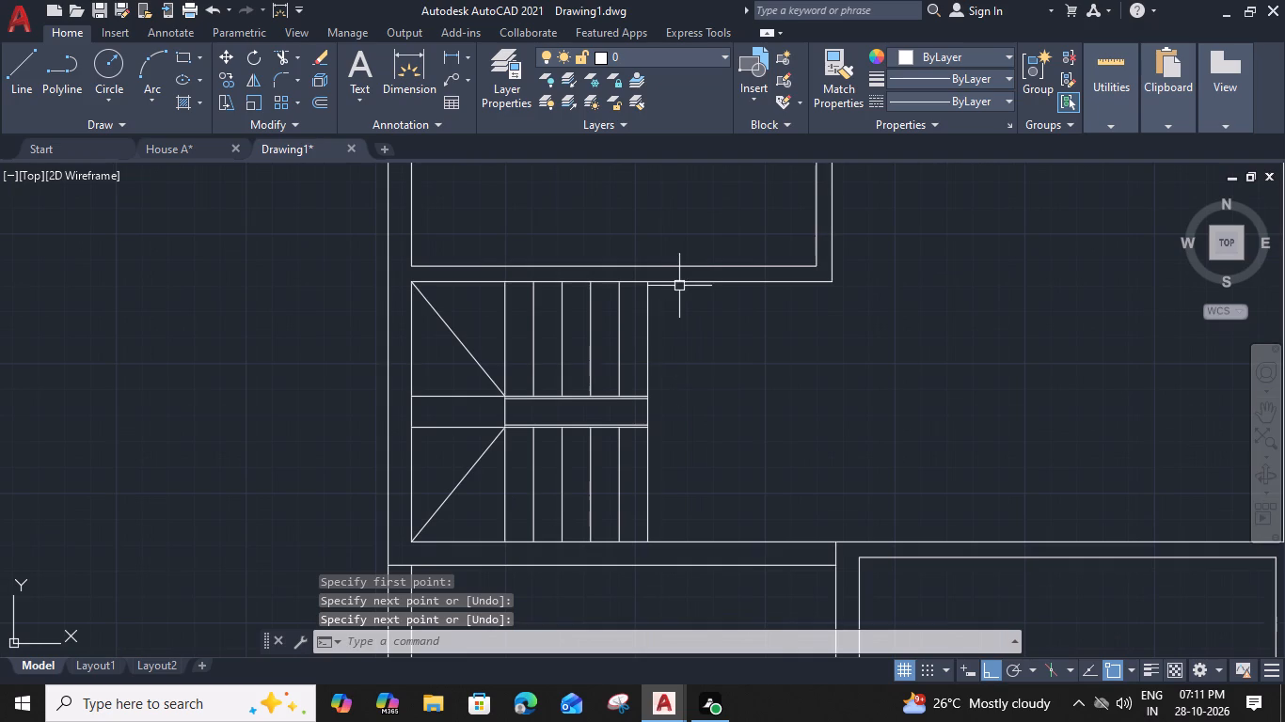
key("t")
key("r")
key("space")
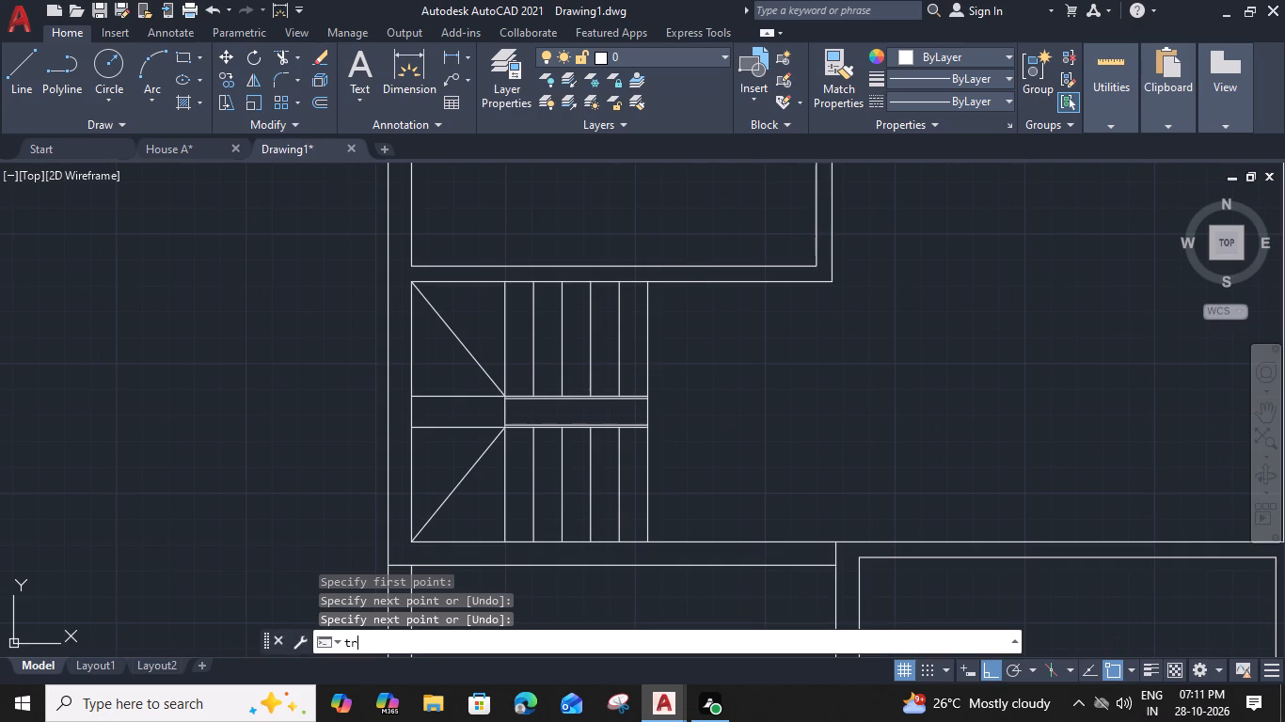
left_click(650, 406)
key("Escape")
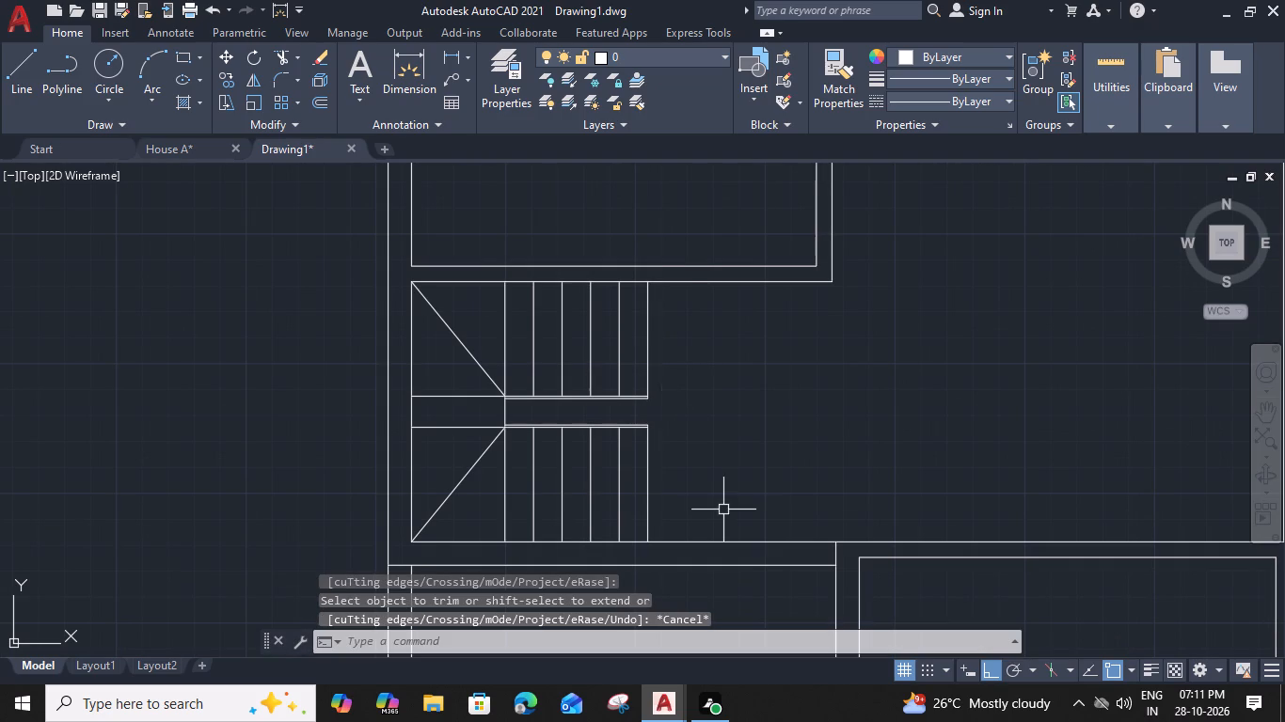
Draw a short horizontal line across the wall from the inner lower-right corner of the room above the staircase.
scroll(818, 399, "down", 2)
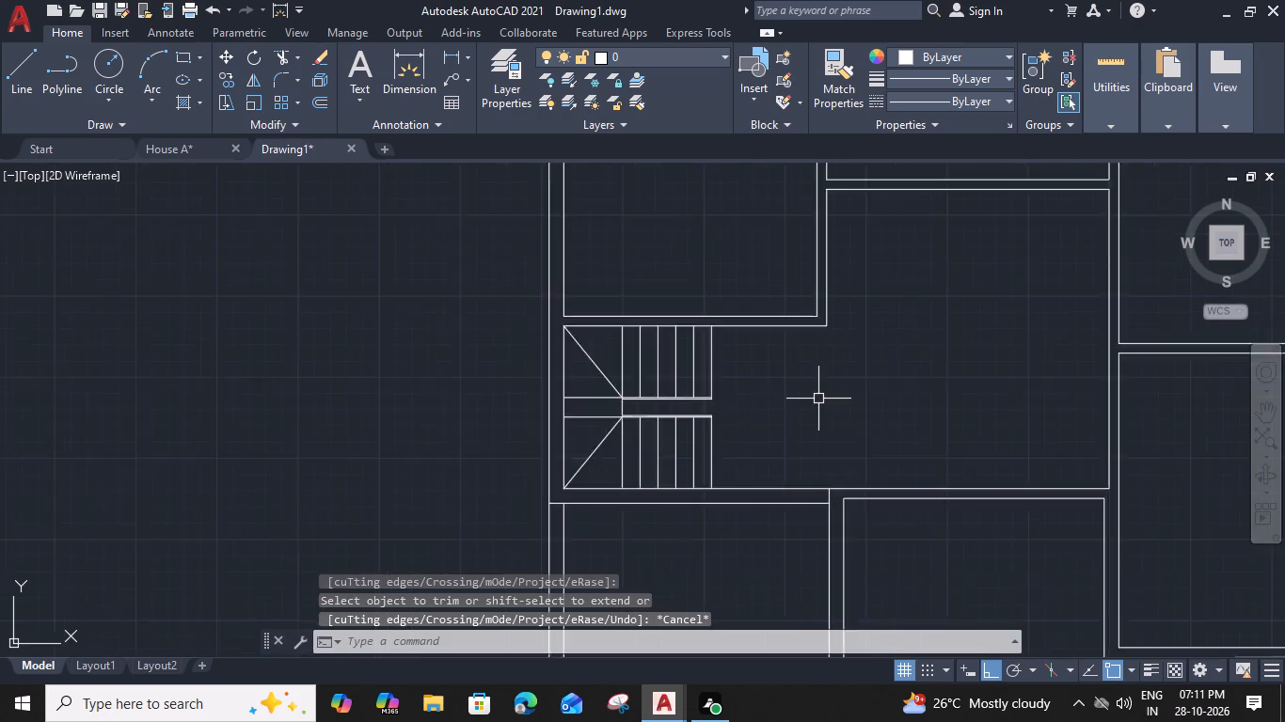
middle_click_drag(817, 387, 654, 332)
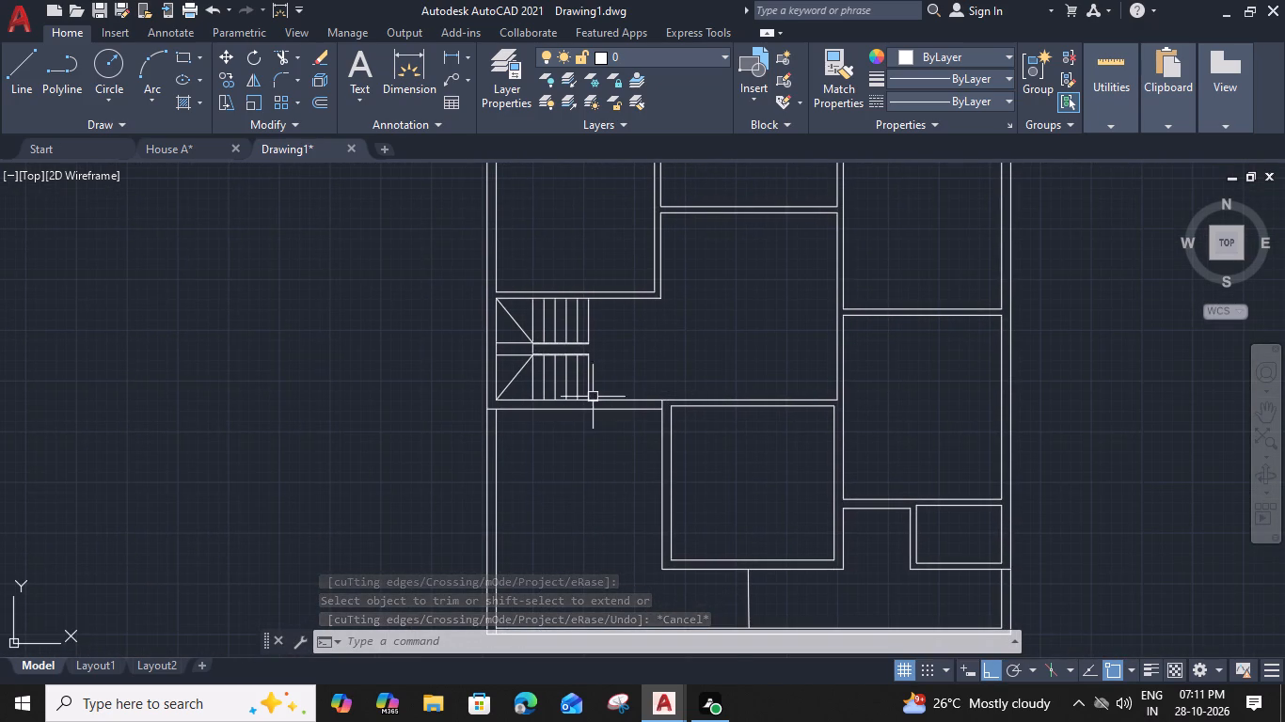
middle_click_drag(590, 279, 557, 418)
scroll(622, 420, "up", 3)
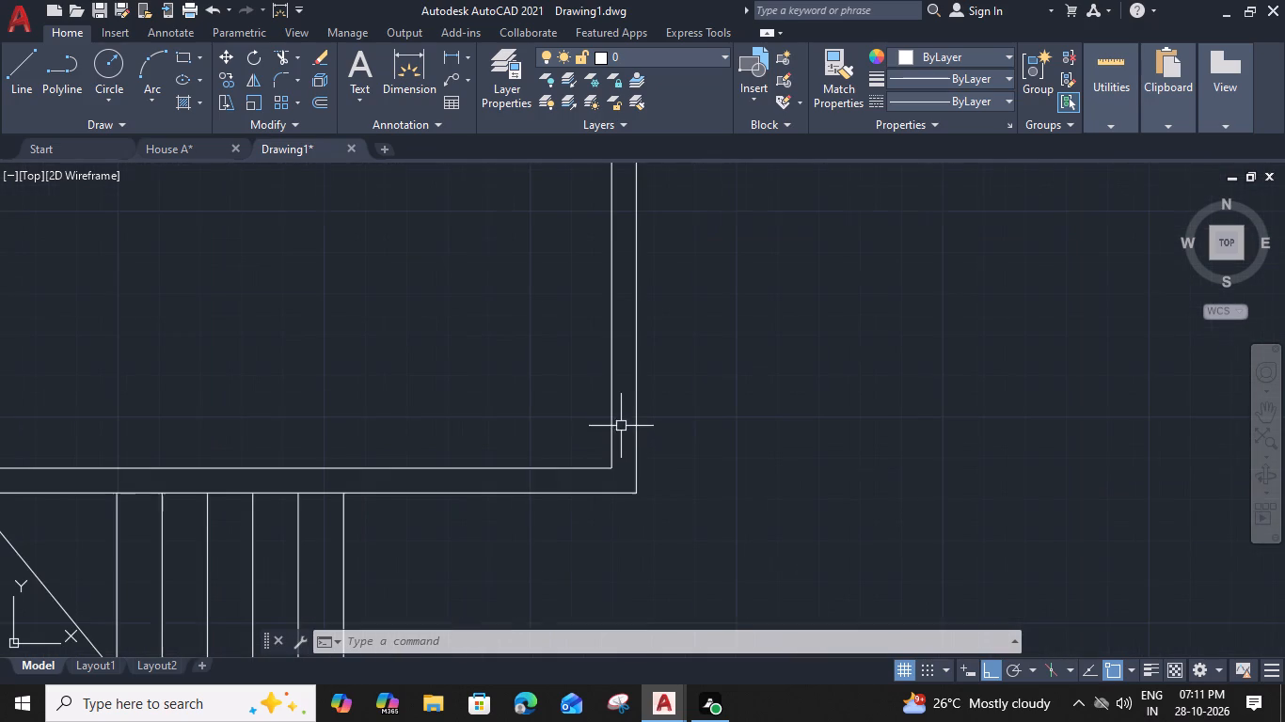
key("space")
key("Escape")
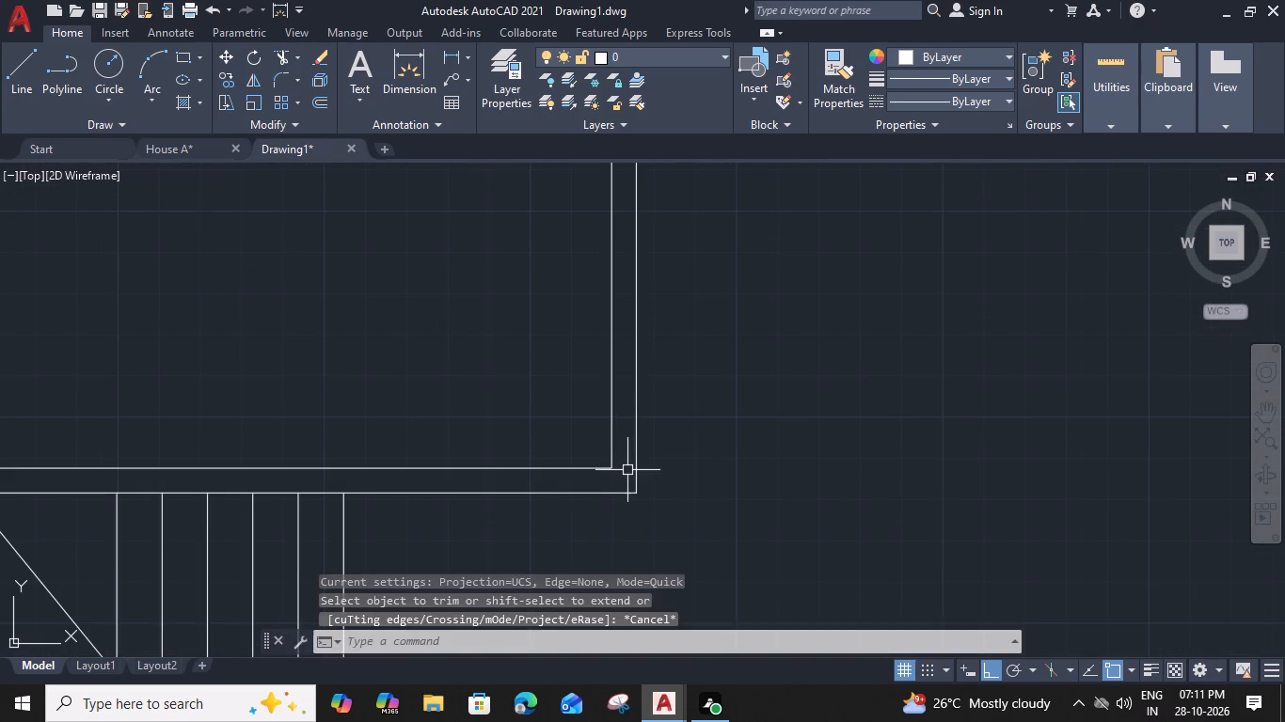
type("l")
key("space")
left_click(612, 470)
left_click(634, 470)
key("space")
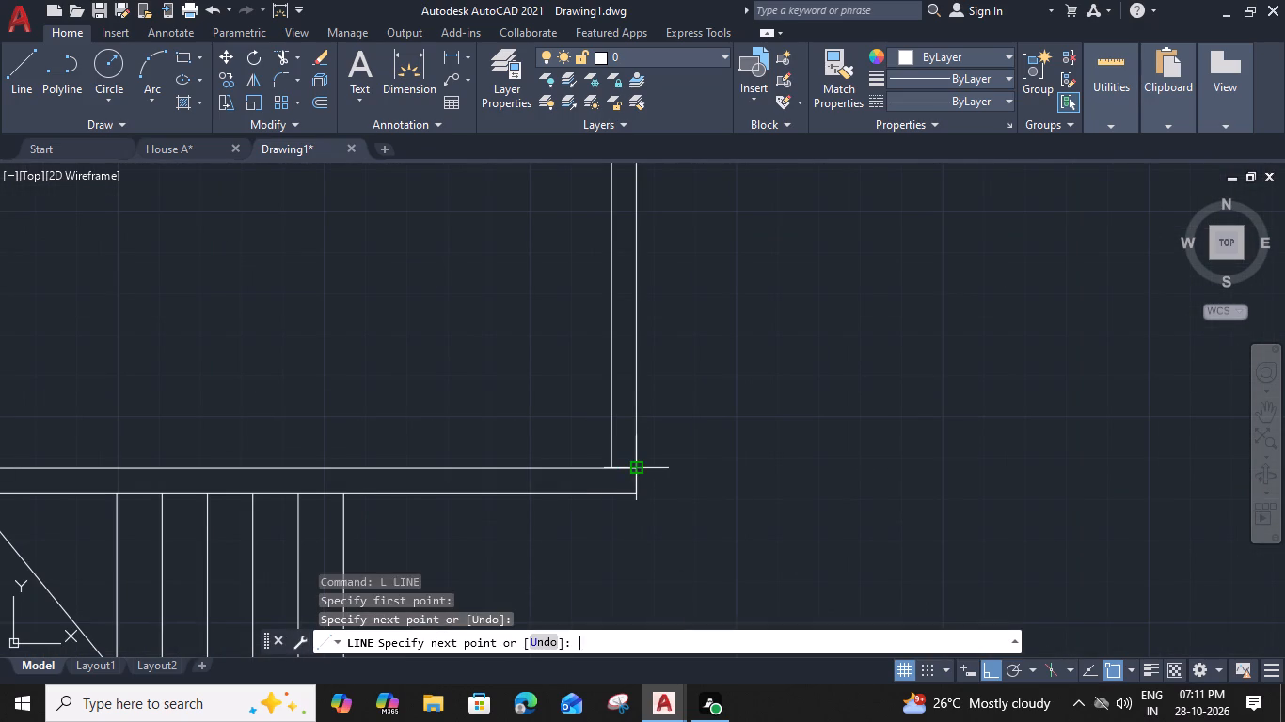
Draw a short vertical line across the wall from the top-left room's lower-right corner down to the room below.
scroll(627, 405, "down", 2)
middle_click_drag(547, 292, 811, 557)
scroll(794, 432, "up", 2)
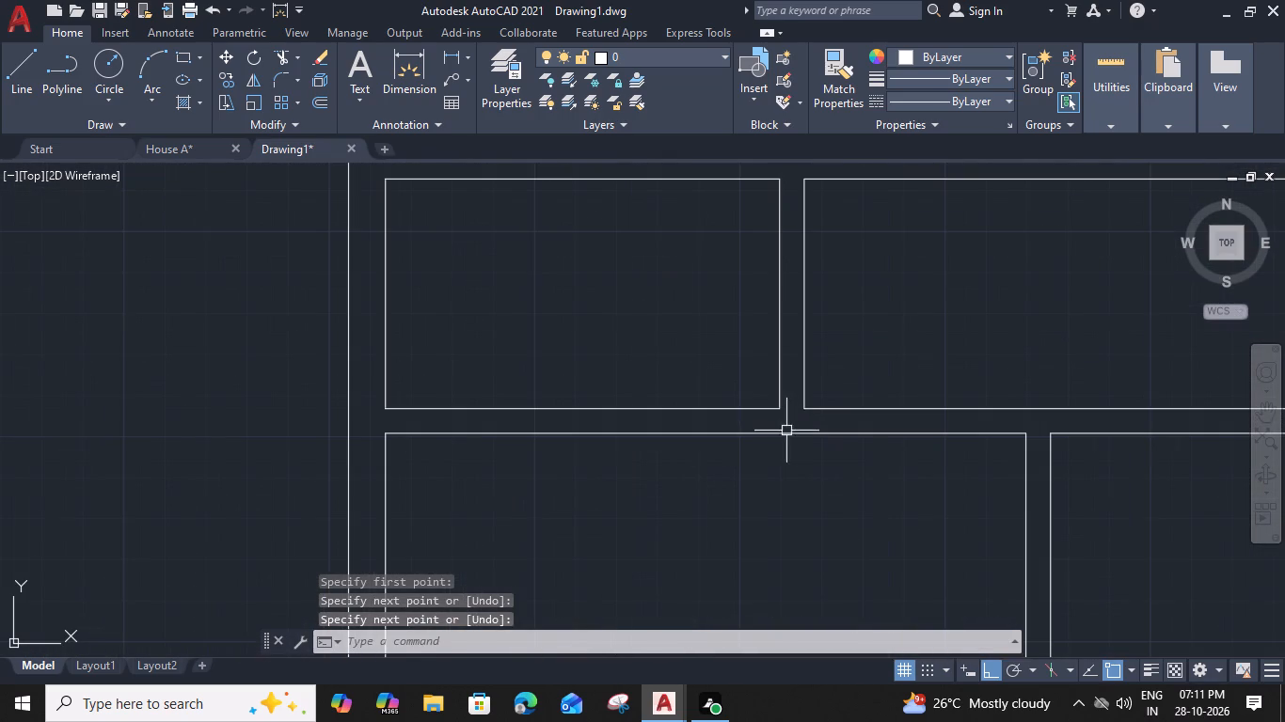
key("space")
left_click(777, 411)
left_click(780, 432)
key("space")
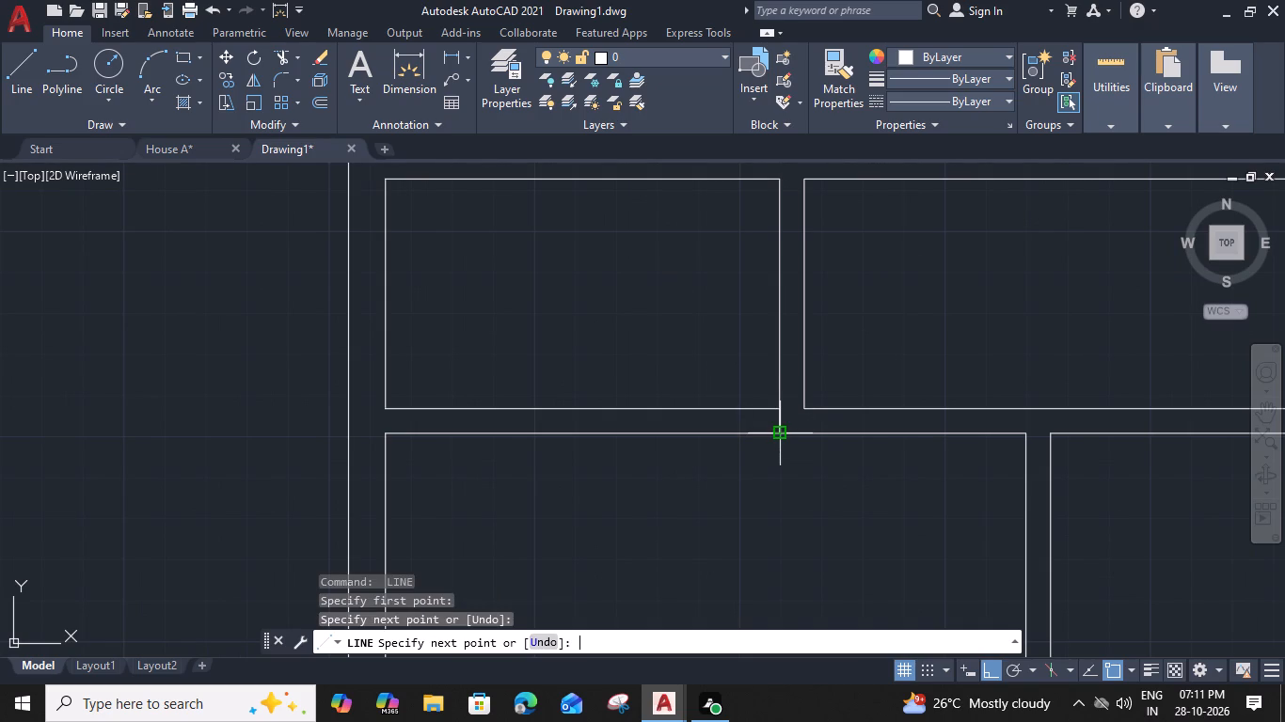
Draw a short vertical line across the wall below the upper middle room, joining the two wall lines' midpoints.
scroll(780, 432, "down", 1)
middle_click_drag(986, 494, 687, 421)
middle_click_drag(851, 514, 793, 457)
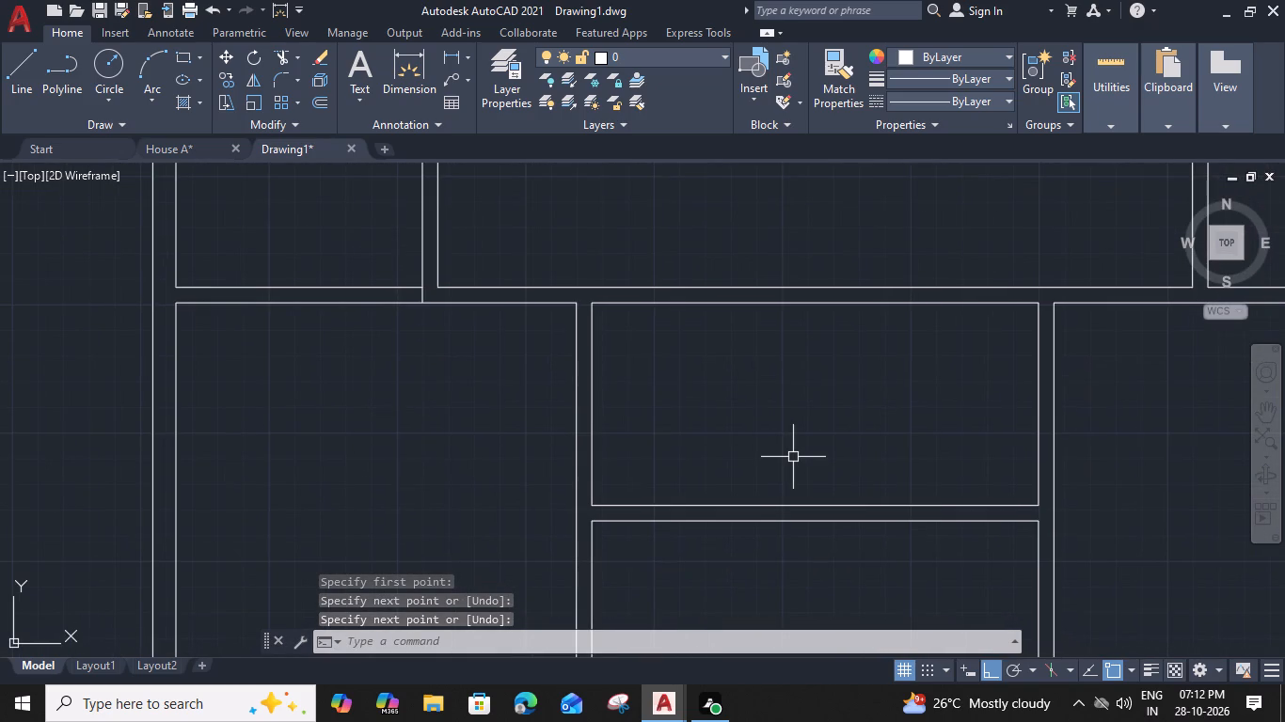
key("space")
left_click(823, 516)
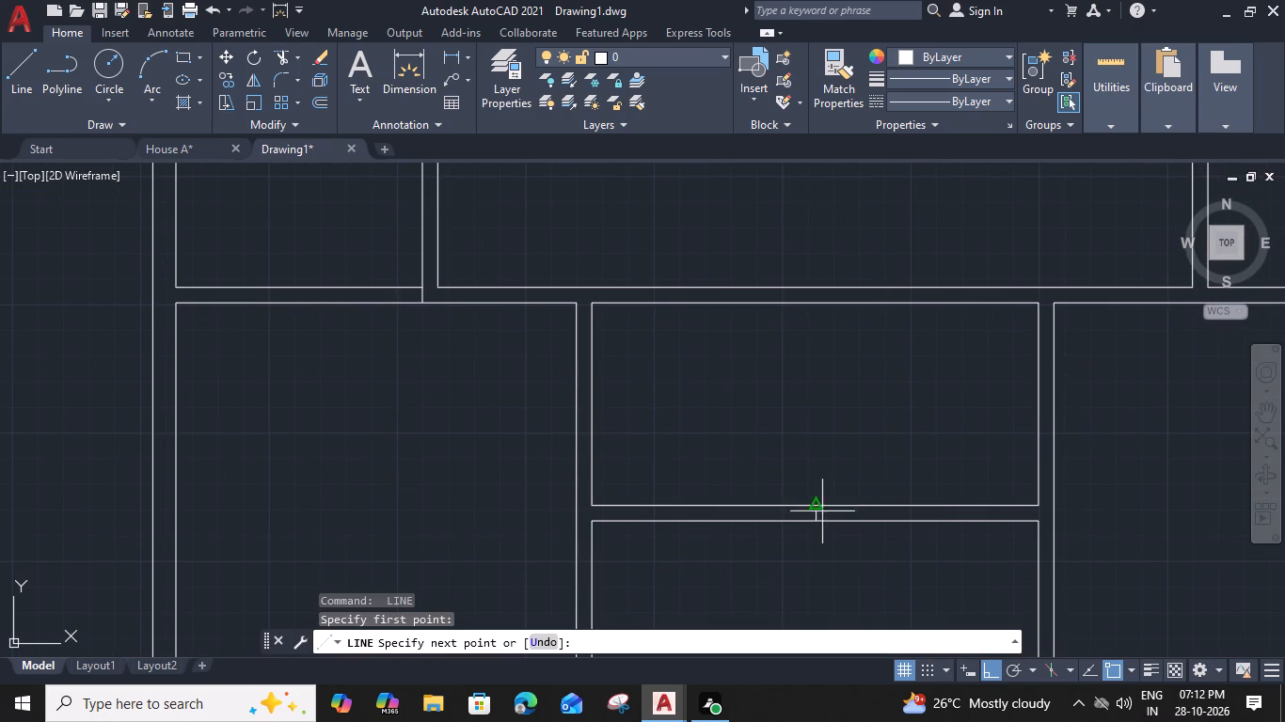
left_click(818, 502)
key("space")
Draw a short vertical line from the midpoint of the upper middle room's top line across the wall above it.
middle_click_drag(820, 368, 787, 422)
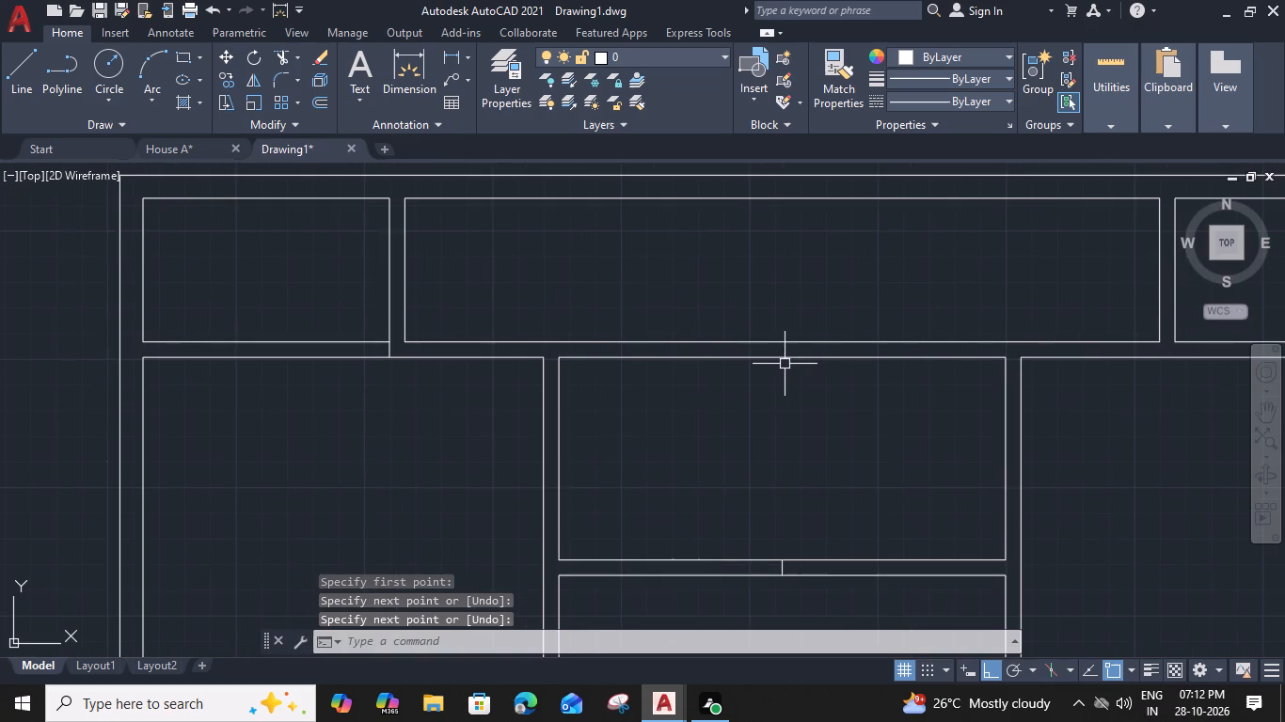
key("space")
left_click(785, 360)
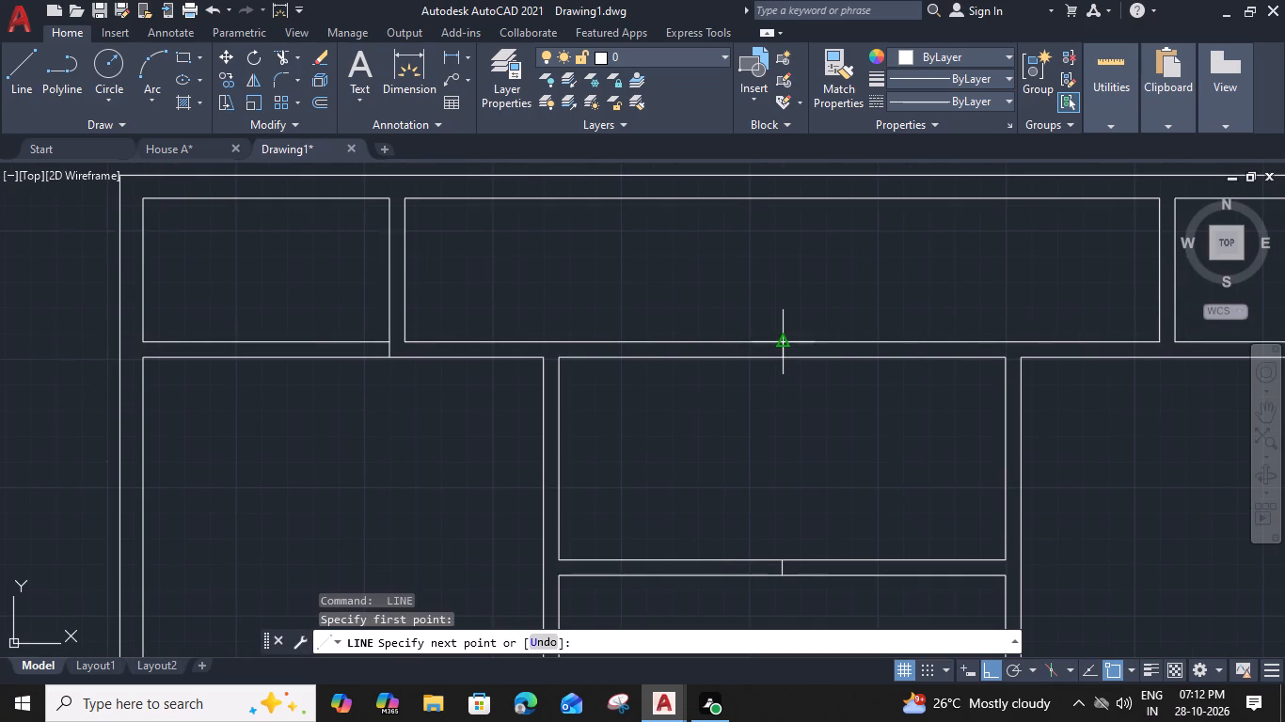
left_click(785, 342)
key("space")
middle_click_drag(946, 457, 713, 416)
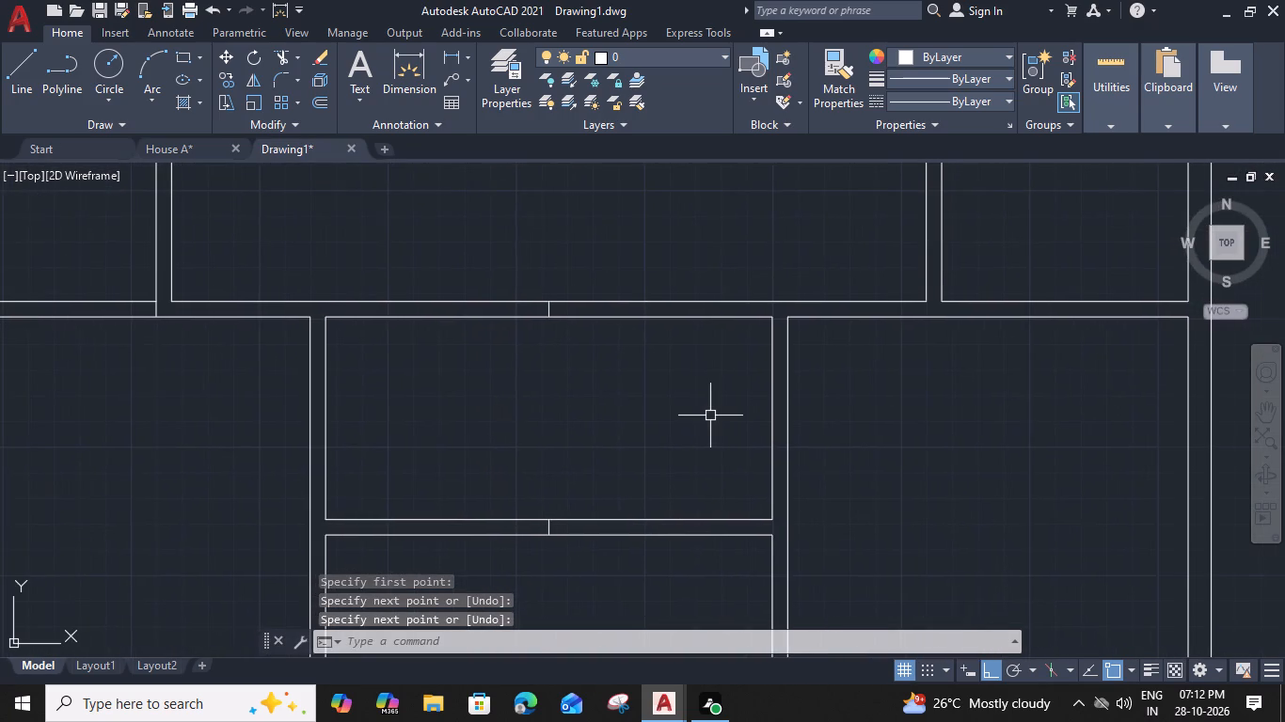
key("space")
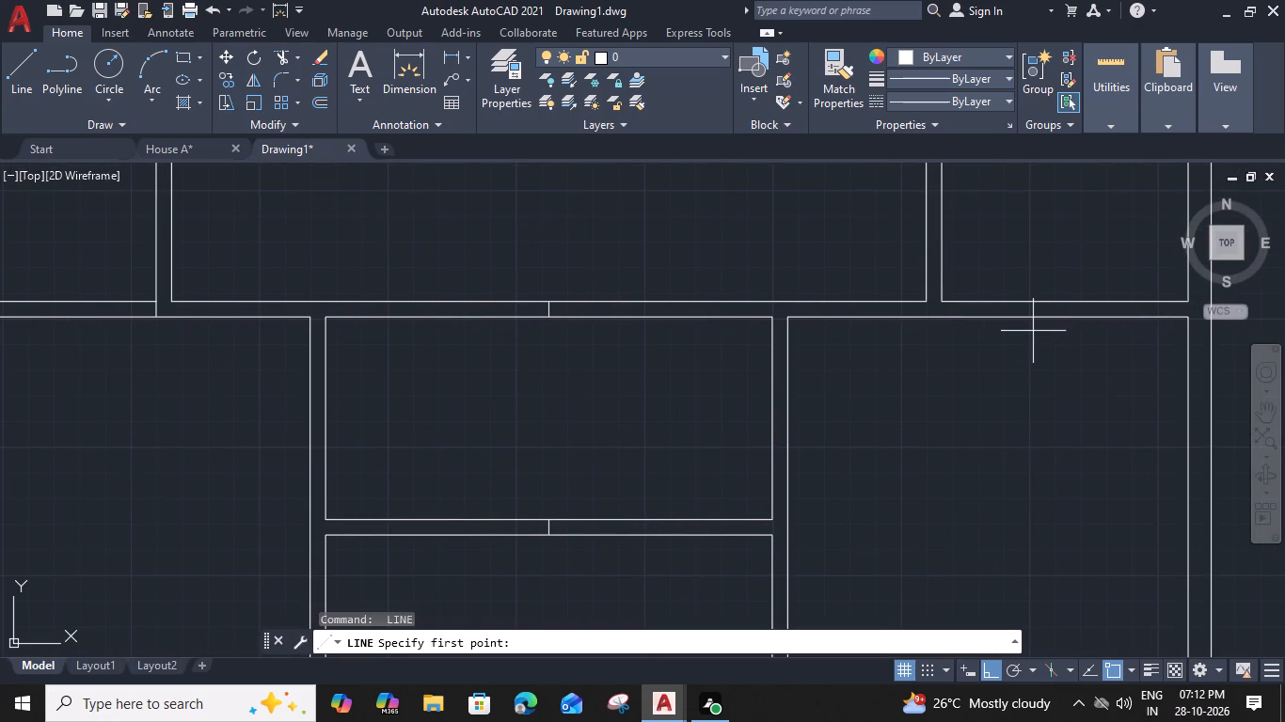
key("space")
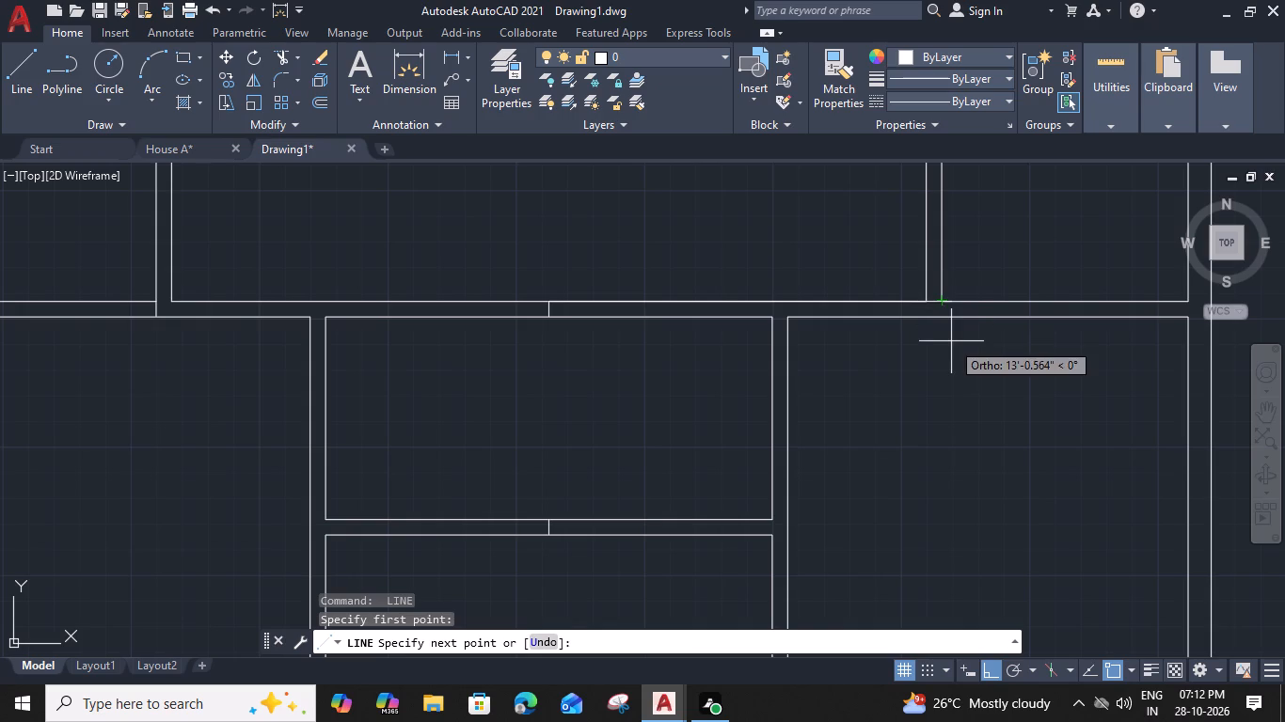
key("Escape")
Draw a short vertical line from the top-right room's lower-left corner down across the wall.
key("space")
left_click(941, 303)
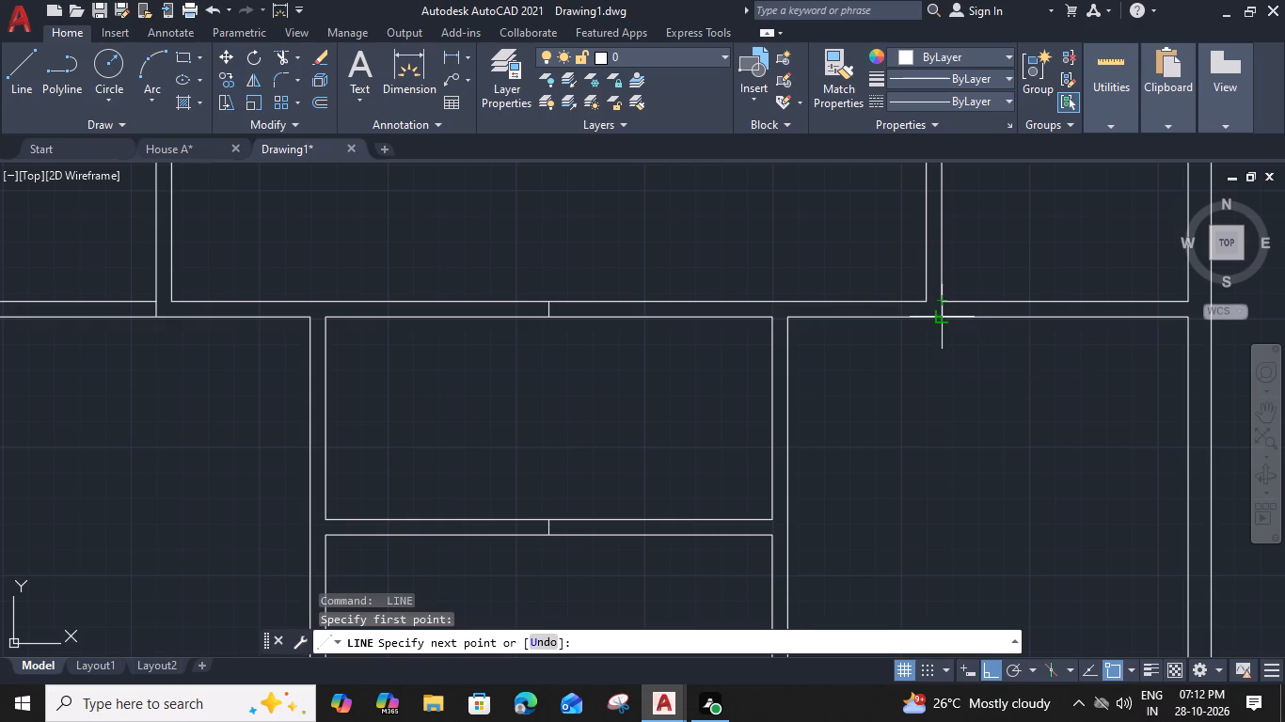
left_click(942, 320)
key("space")
Draw a short horizontal line from the lower-left corner of the room below the top-right room across the wall to the central hall.
middle_click_drag(856, 575, 805, 362)
key("space")
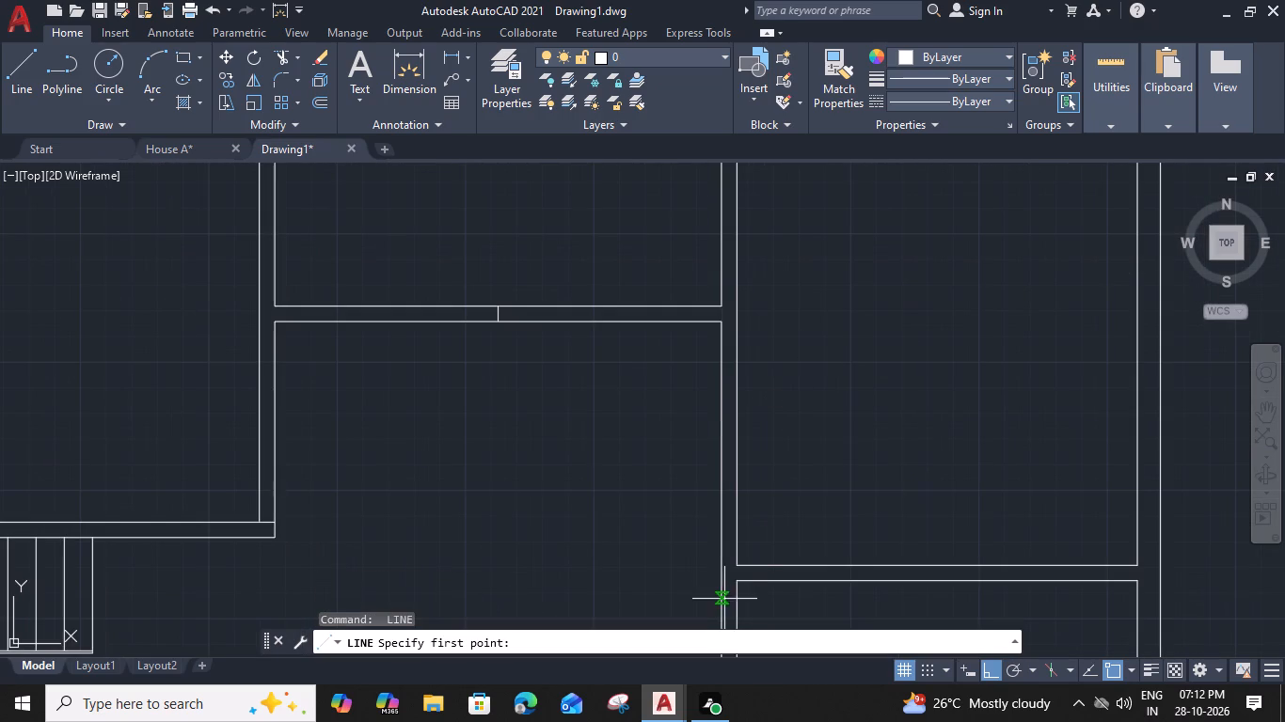
left_click(741, 566)
left_click(722, 566)
key("space")
Draw a short horizontal line from the lower right-hand room's upper-left corner across the wall to the central hall.
middle_click_drag(733, 556, 729, 491)
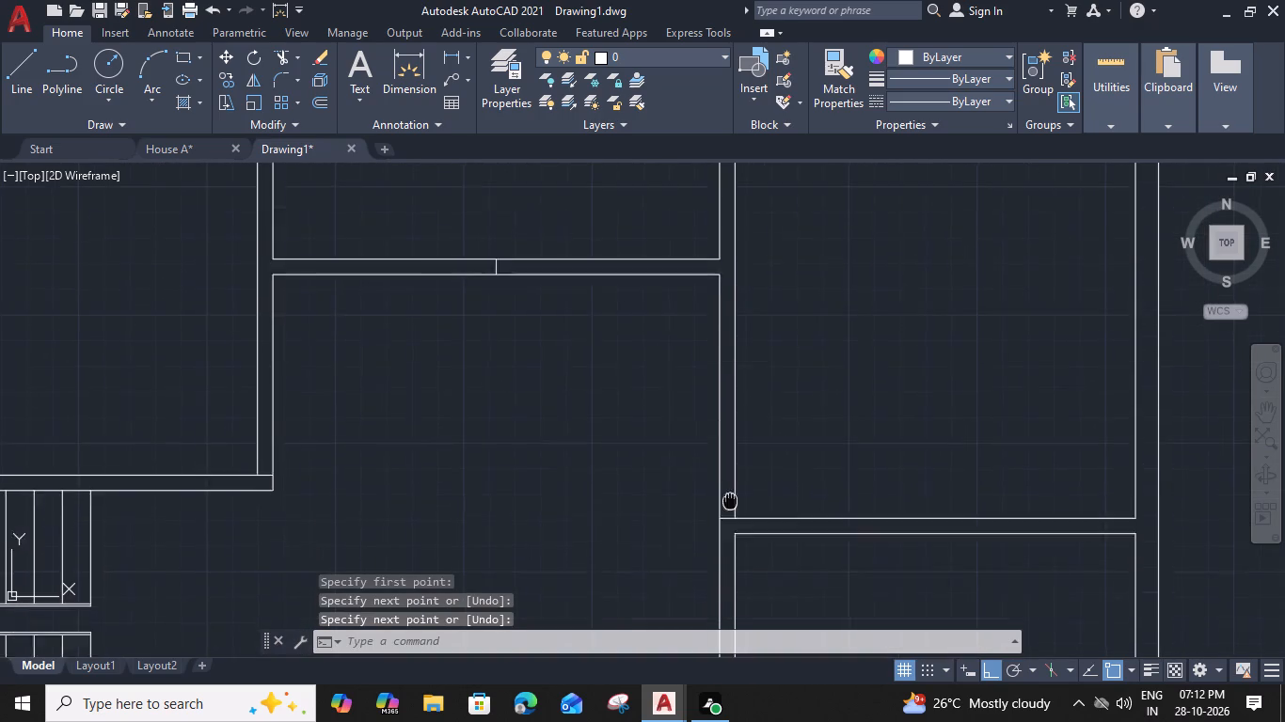
middle_click_drag(729, 491, 724, 459)
key("space")
left_click(727, 481)
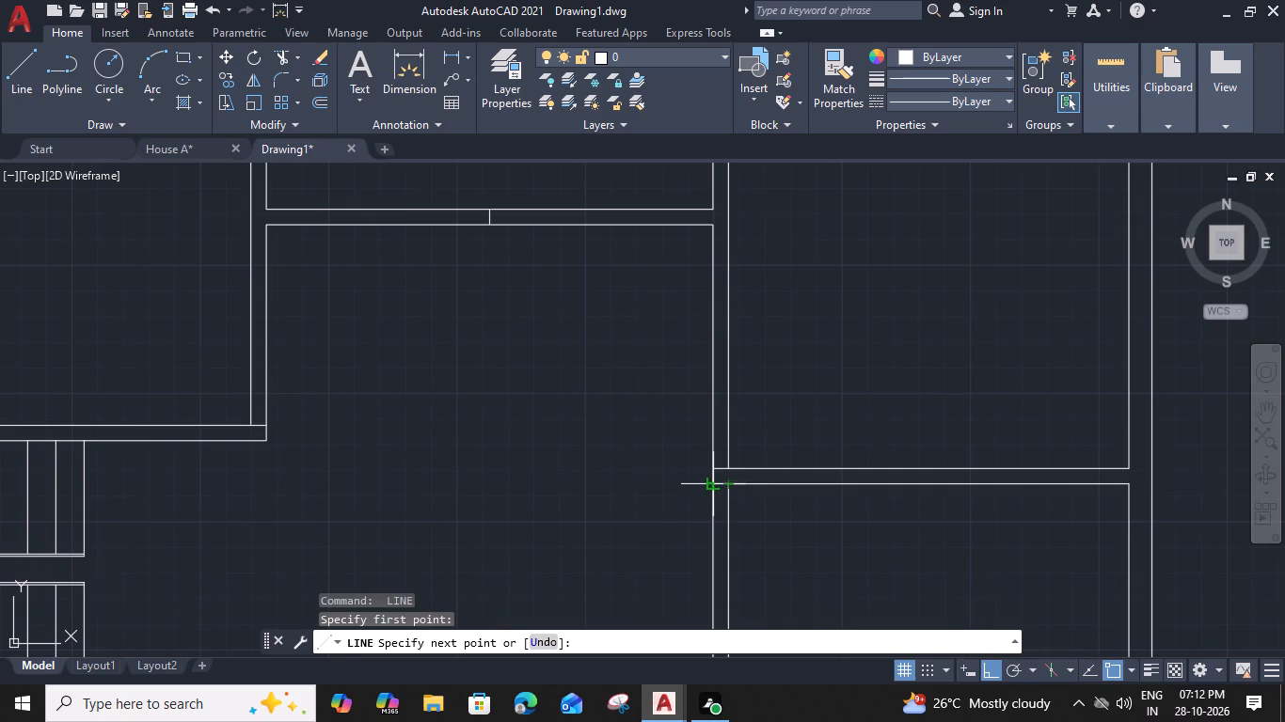
left_click(713, 482)
key("space")
Draw a short vertical line from the small bottom-right room's upper-left corner up across the wall.
middle_click_drag(784, 561, 748, 303)
middle_click_drag(805, 532, 802, 282)
scroll(896, 458, "up", 1)
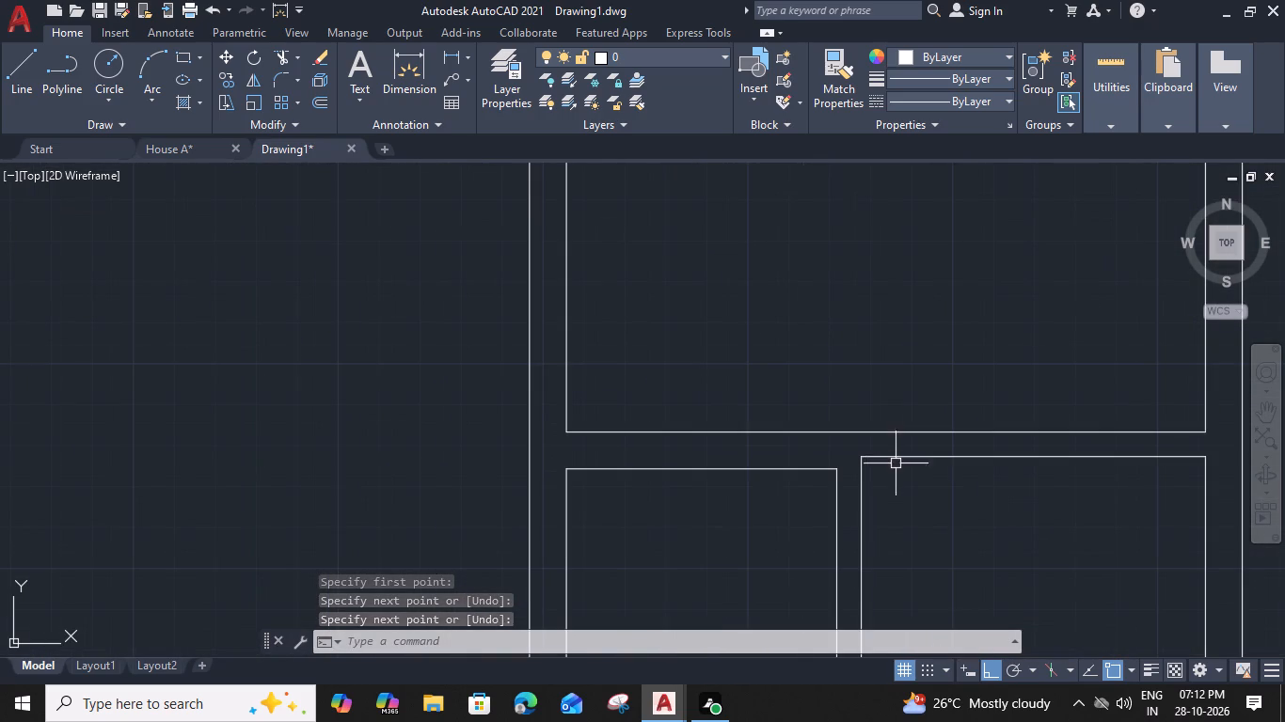
key("space")
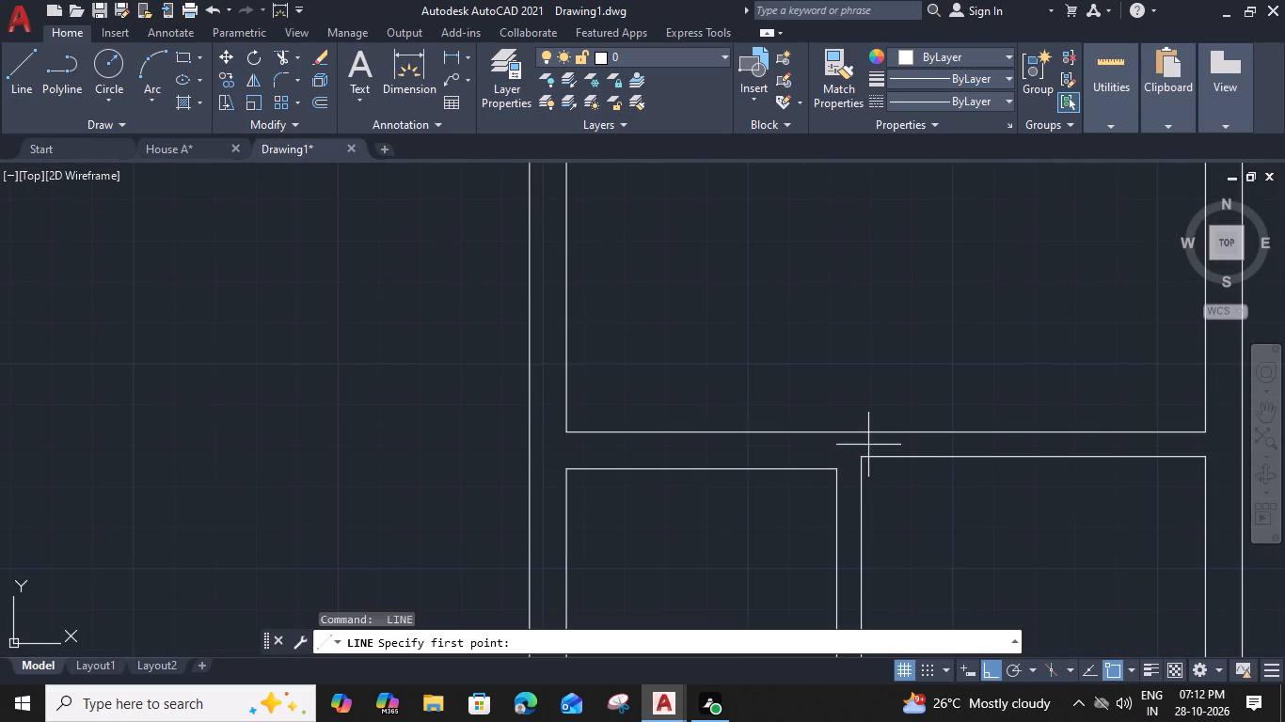
left_click(865, 459)
left_click(862, 433)
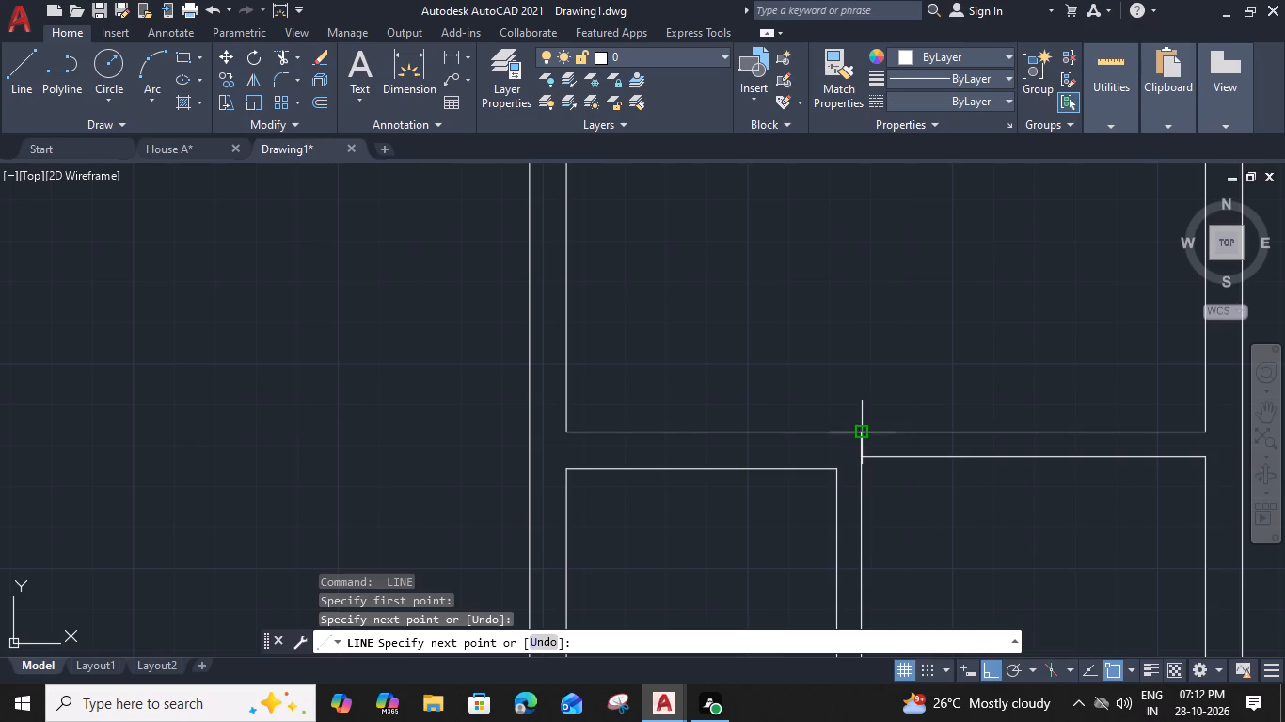
key("space")
Draw a short vertical line from the lower middle room's upper-left corner up across the wall to the central hall.
scroll(722, 484, "down", 1)
middle_click_drag(722, 484, 982, 366)
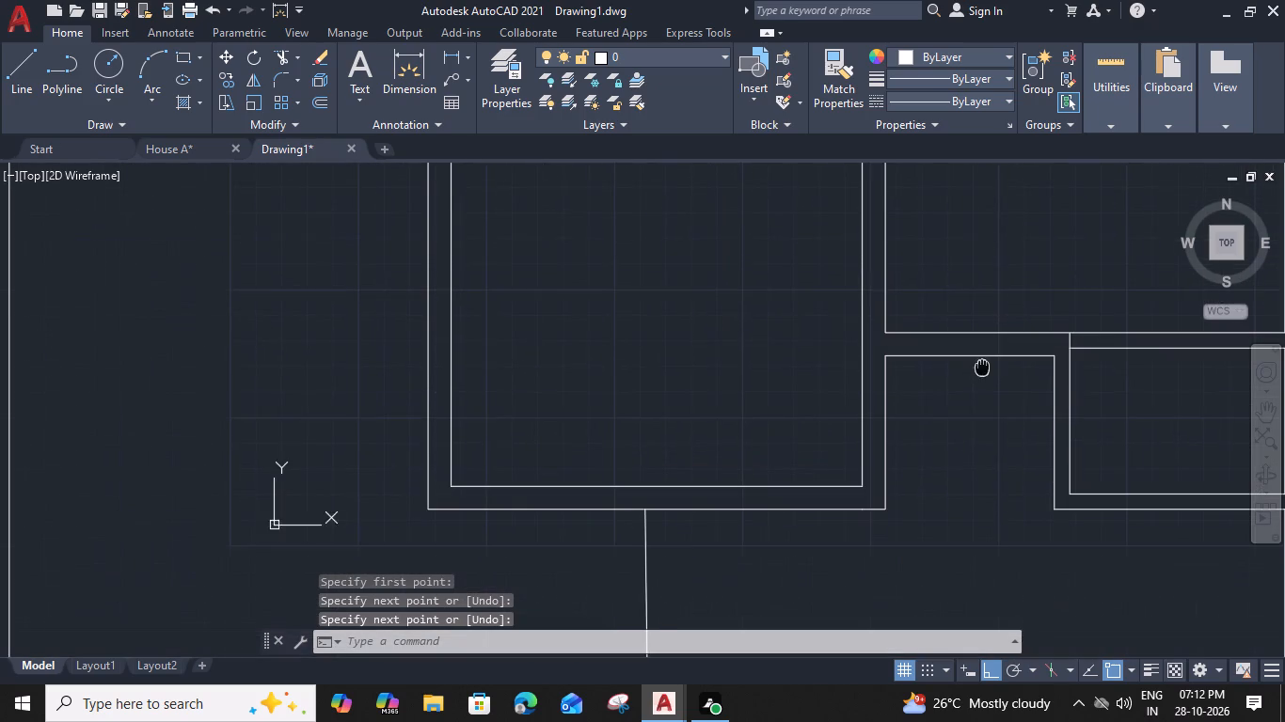
middle_click_drag(799, 450, 927, 620)
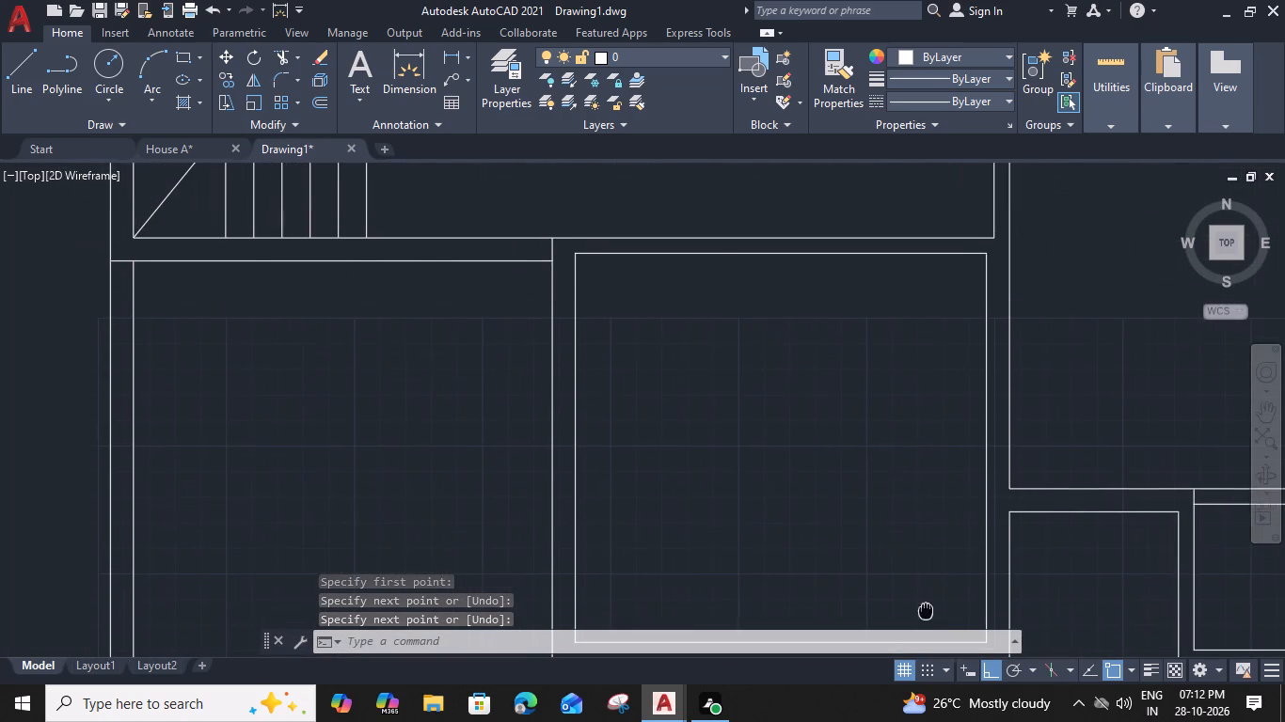
key("space")
left_click(579, 268)
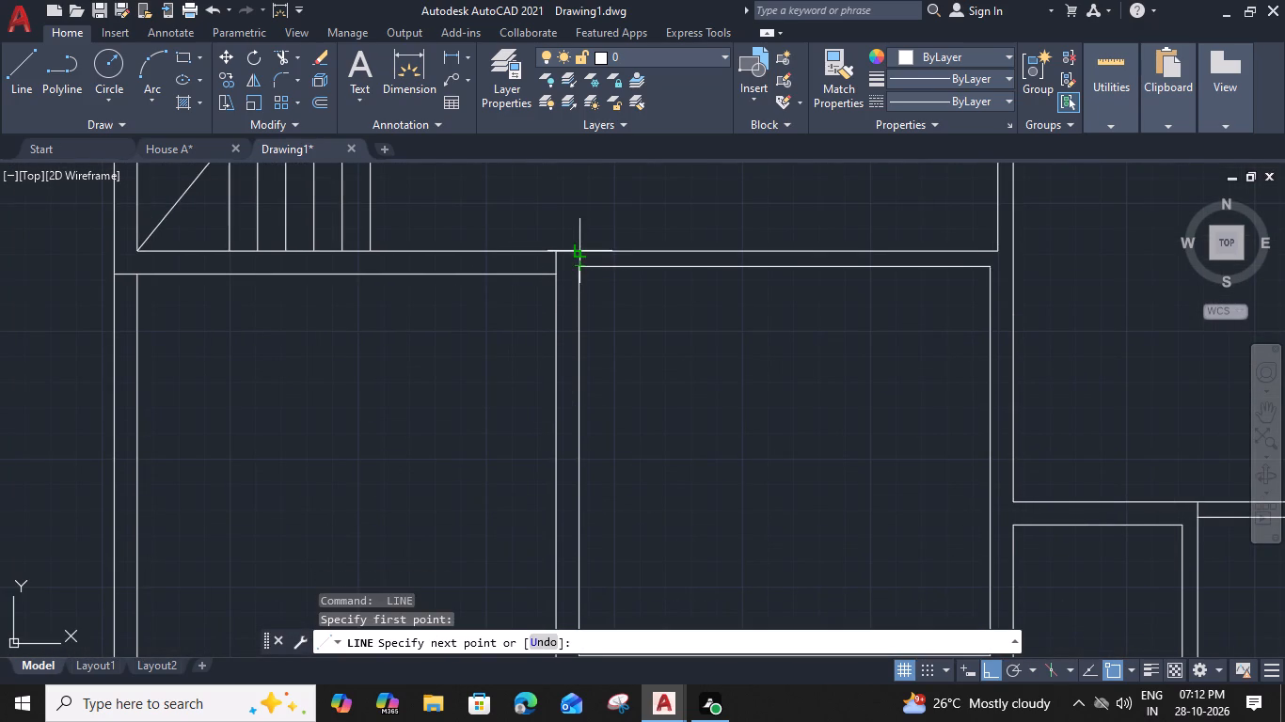
left_click(579, 253)
key("space")
Draw a short vertical line from the lower middle room's lower-left inner corner down across its bottom wall.
middle_click_drag(641, 464, 660, 254)
key("space")
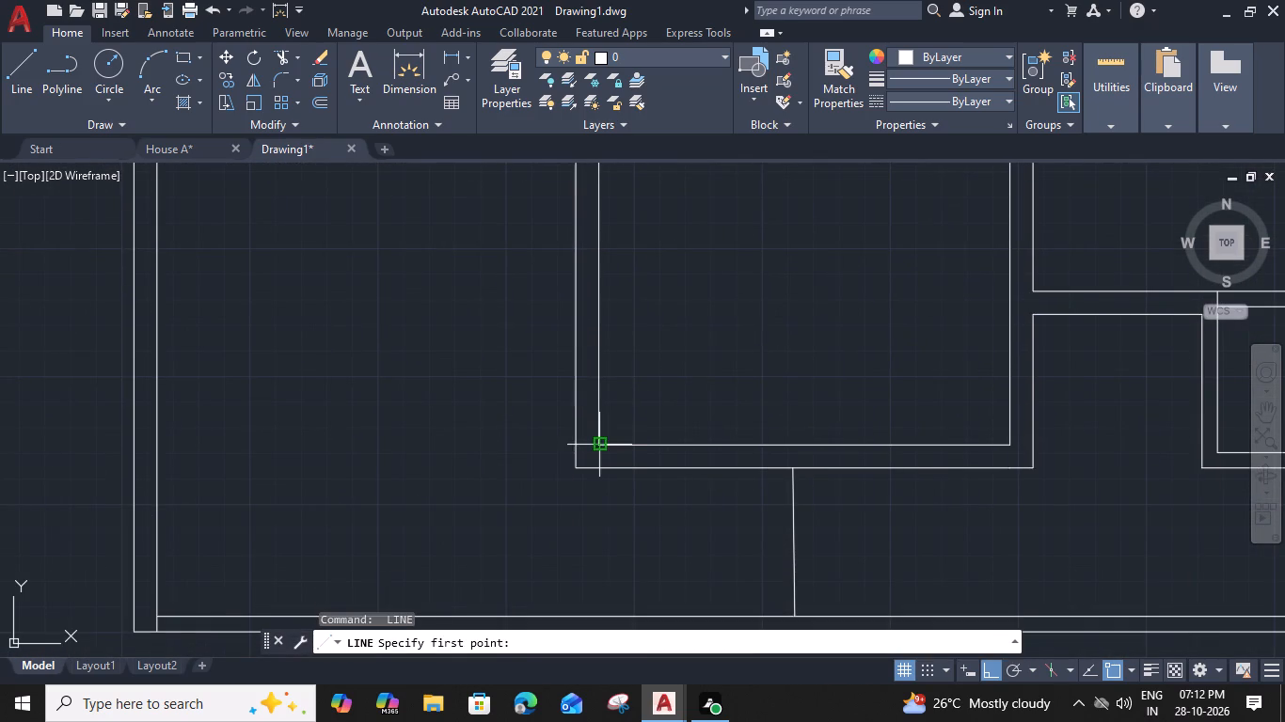
left_click(602, 448)
left_click(602, 470)
key("space")
Offset the short line in the lower middle room's bottom wall 3" to the right.
left_click(601, 453)
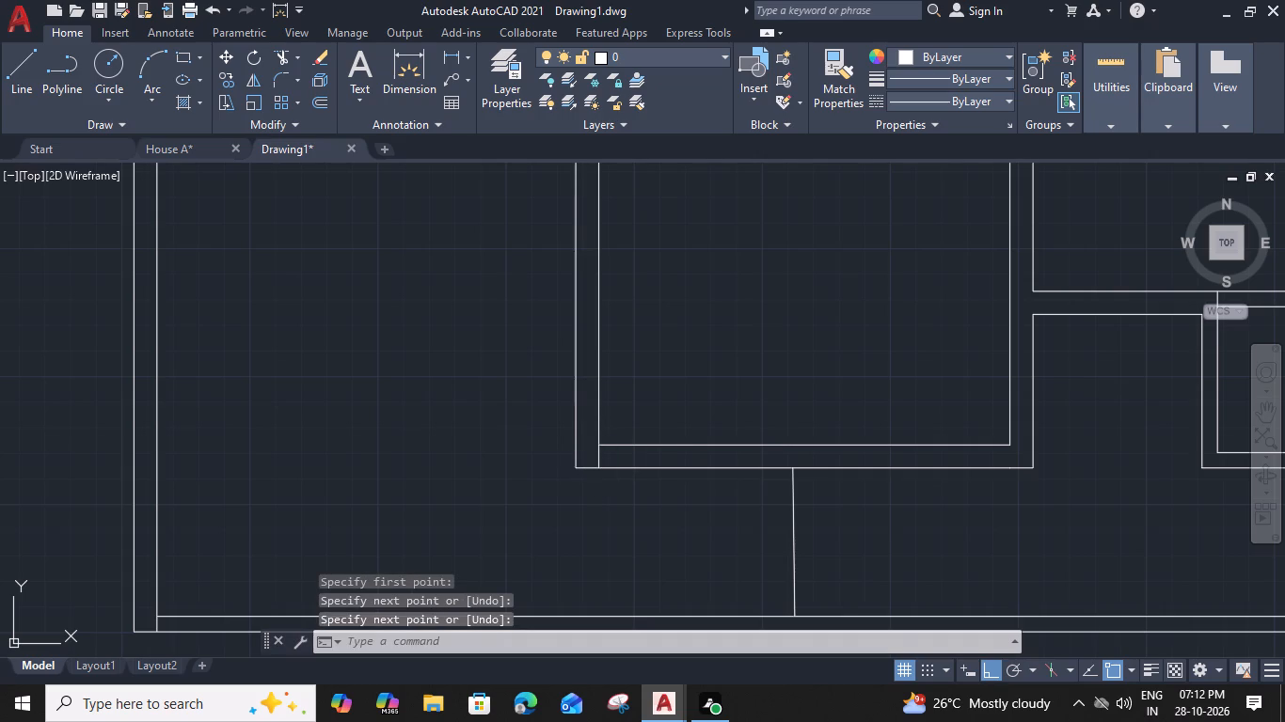
key("o")
key("space")
key("3")
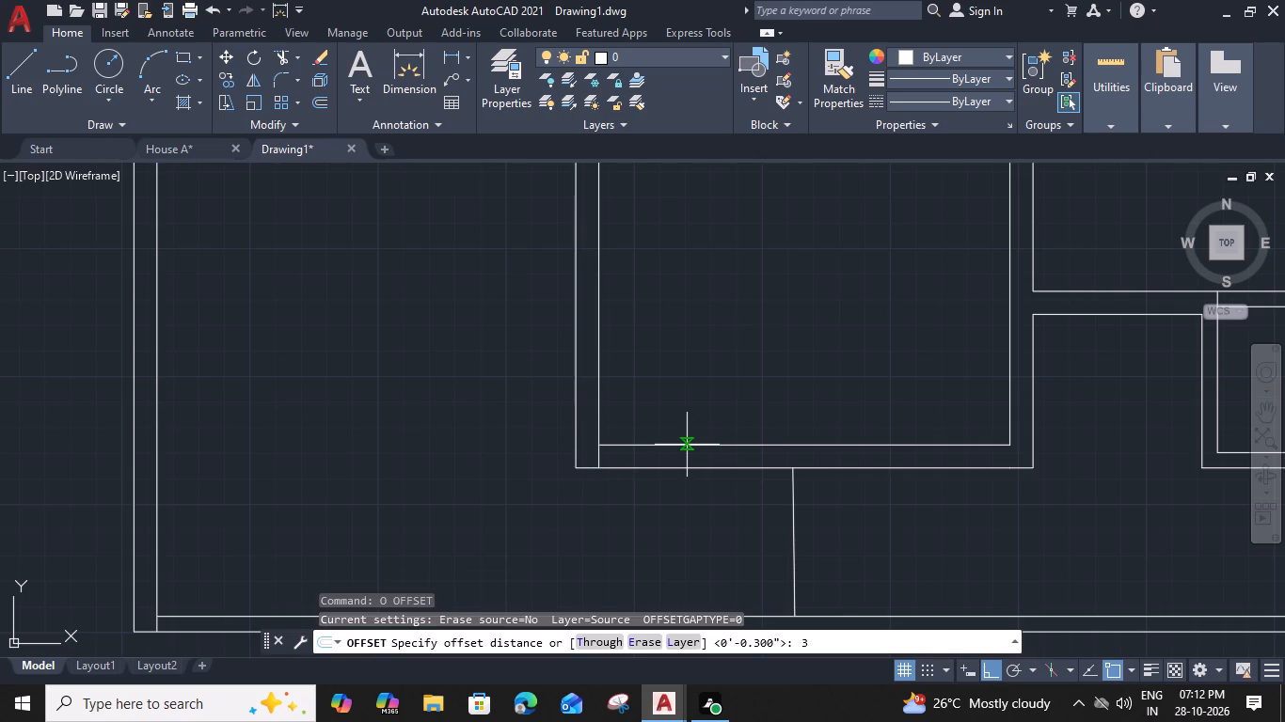
key("shift+quotedbl")
key("Return")
left_click(765, 454)
middle_click_drag(649, 326, 659, 559)
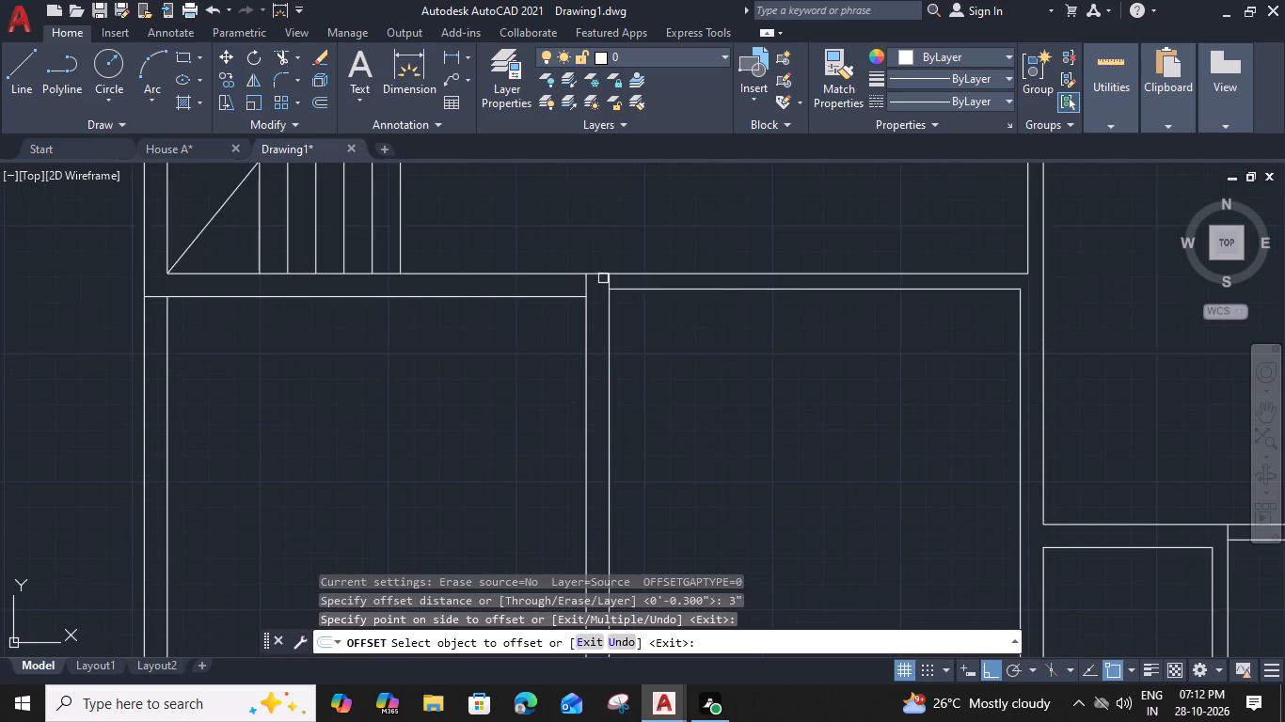
Offset the short line in the lower middle room's top wall 3" right and the one in the lower left room's top wall 3" left.
scroll(603, 282, "up", 2)
left_click(617, 277)
left_click(700, 286)
scroll(701, 286, "down", 1)
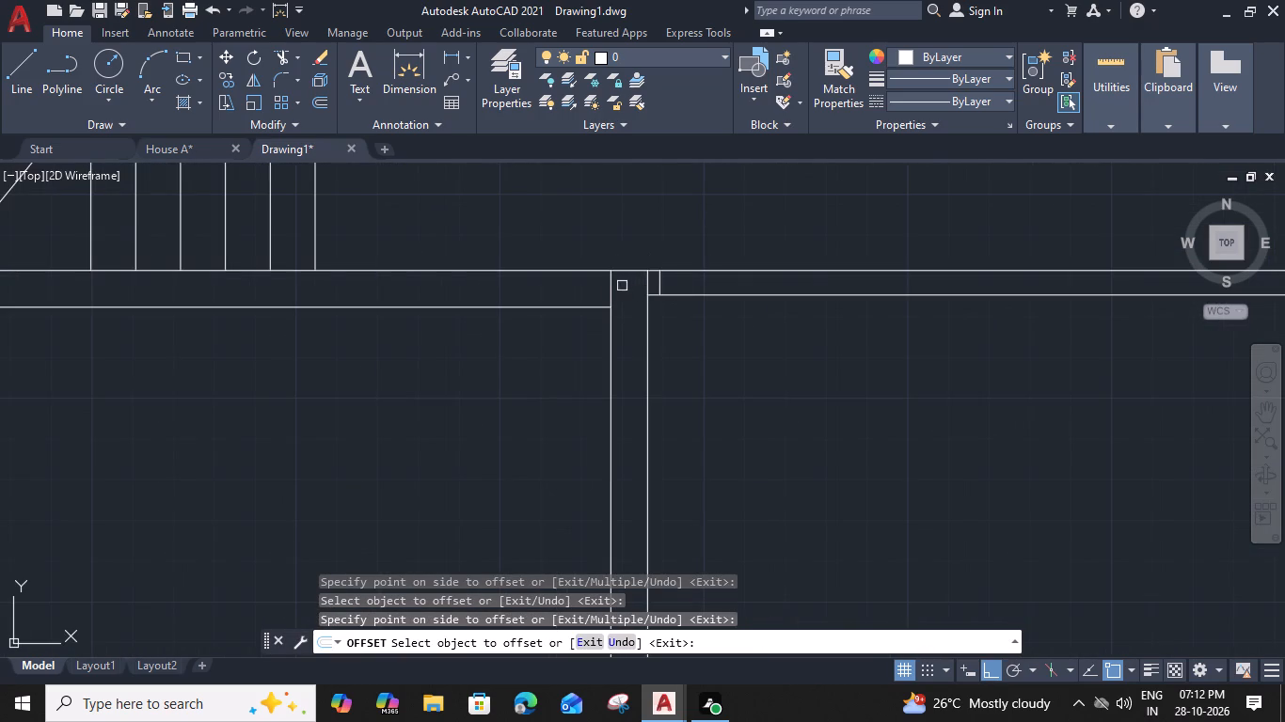
left_click(613, 292)
left_click(473, 307)
scroll(475, 305, "down", 3)
middle_click_drag(541, 237, 573, 371)
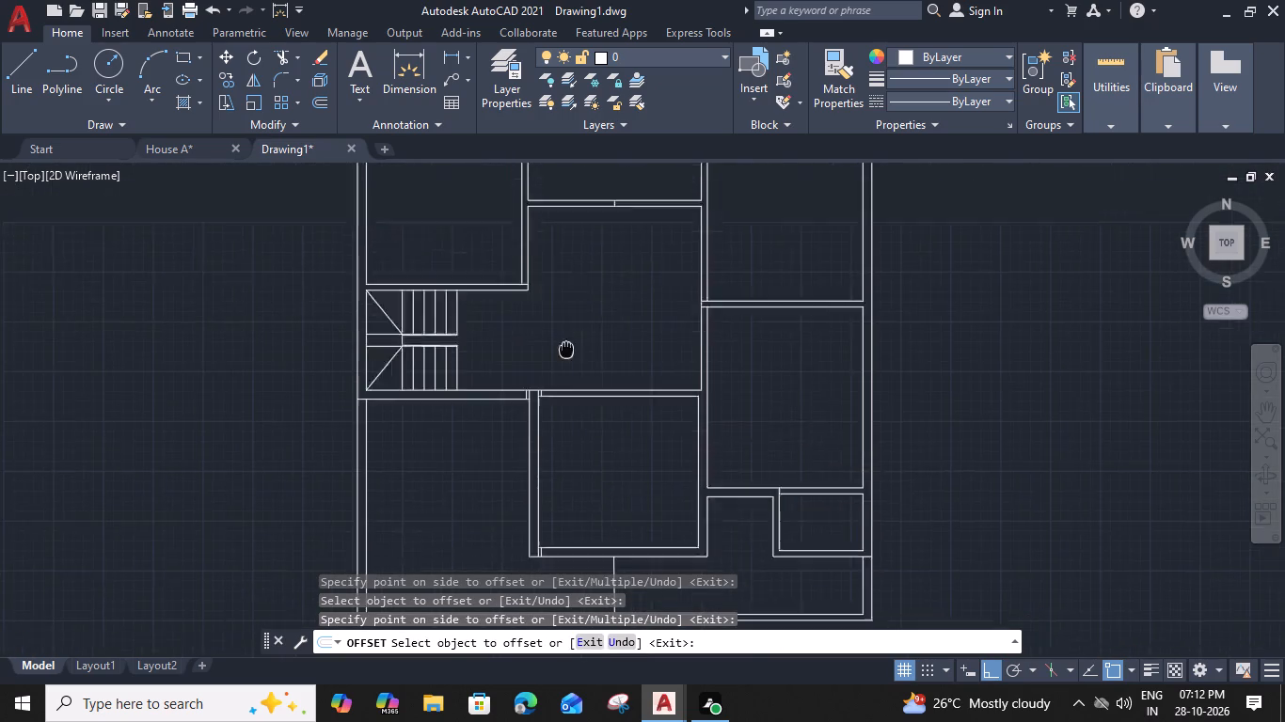
Offset the short line in the right wall of the room above the staircase 3" upward.
middle_click_drag(573, 371, 578, 399)
scroll(542, 326, "up", 3)
left_click_drag(530, 428, 528, 416)
left_click(524, 329)
scroll(524, 329, "down", 2)
Offset the short line in the bottom wall of the small top-left room 3" to the left.
middle_click_drag(491, 237, 624, 364)
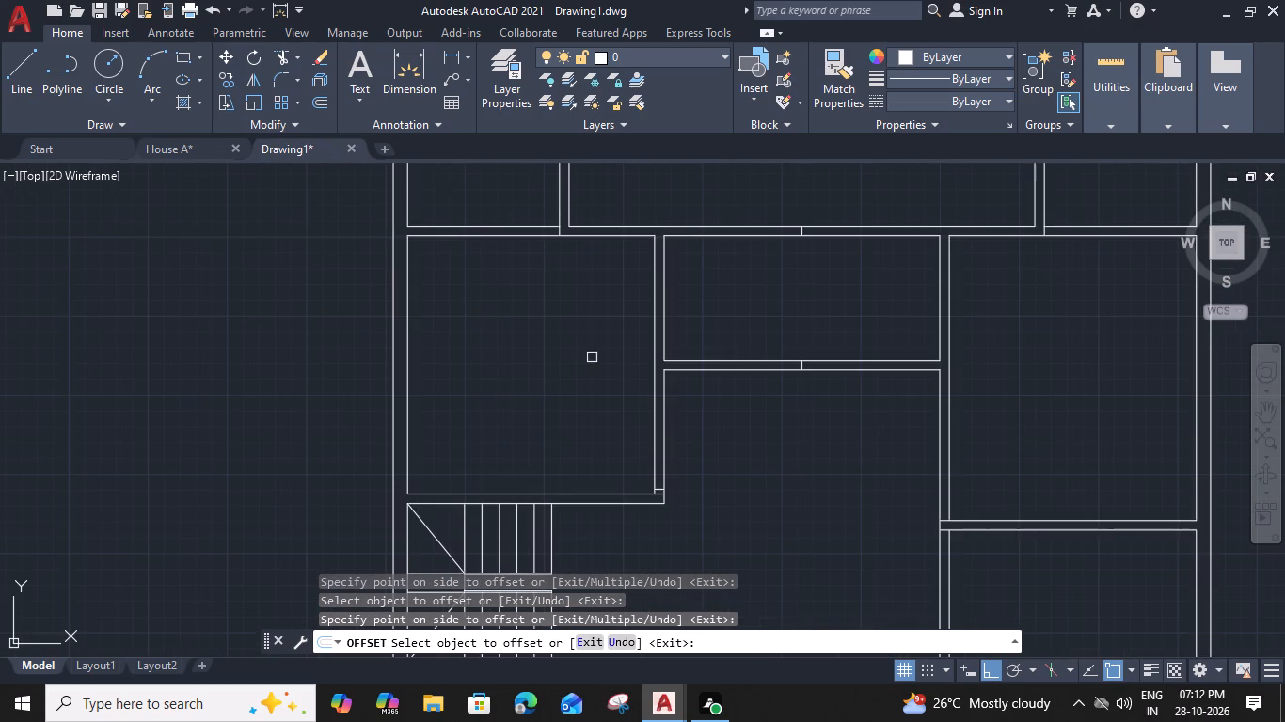
scroll(558, 220, "up", 3)
left_click(560, 264)
left_click(475, 261)
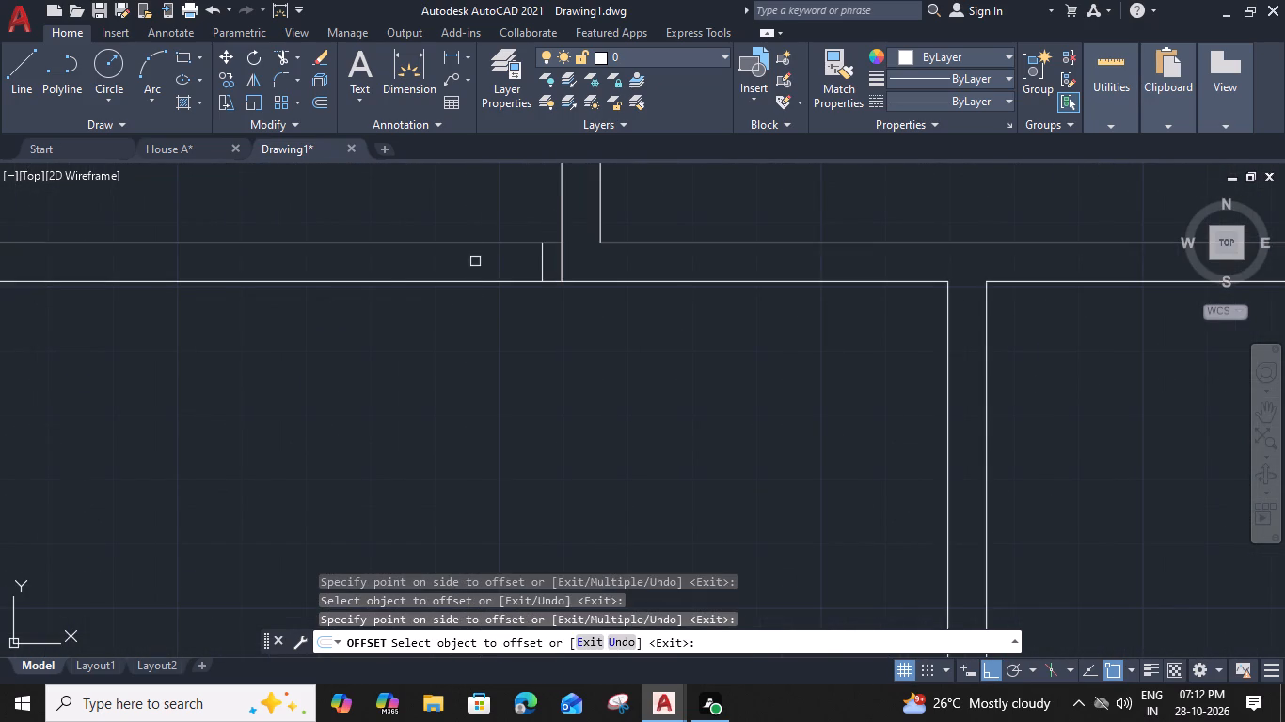
Offset the short line in the central hall's right wall, just above the partition between the right-hand rooms, 3" upward.
scroll(475, 261, "down", 4)
scroll(737, 457, "up", 3)
left_click(716, 432)
left_click(715, 319)
scroll(715, 319, "down", 3)
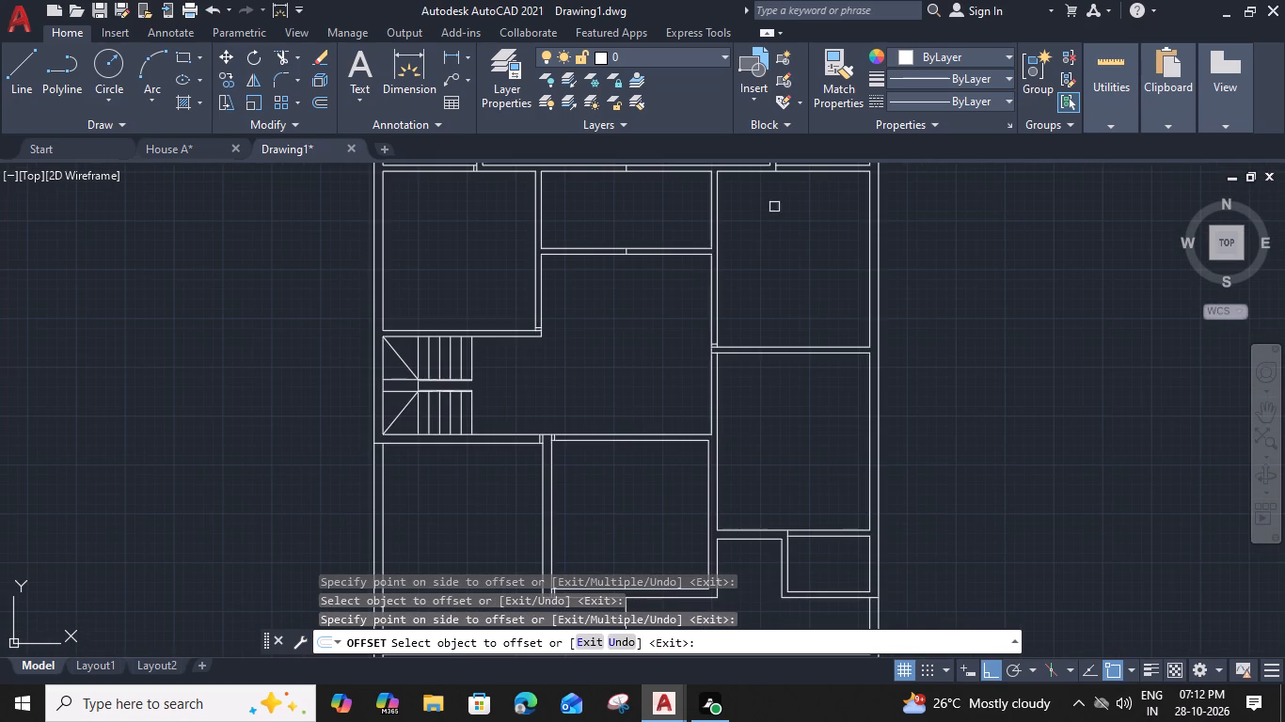
Offset the short line at the lower-left corner of the small top-right room 3" to the right.
middle_click_drag(785, 185, 769, 261)
scroll(766, 230, "up", 3)
left_click(744, 279)
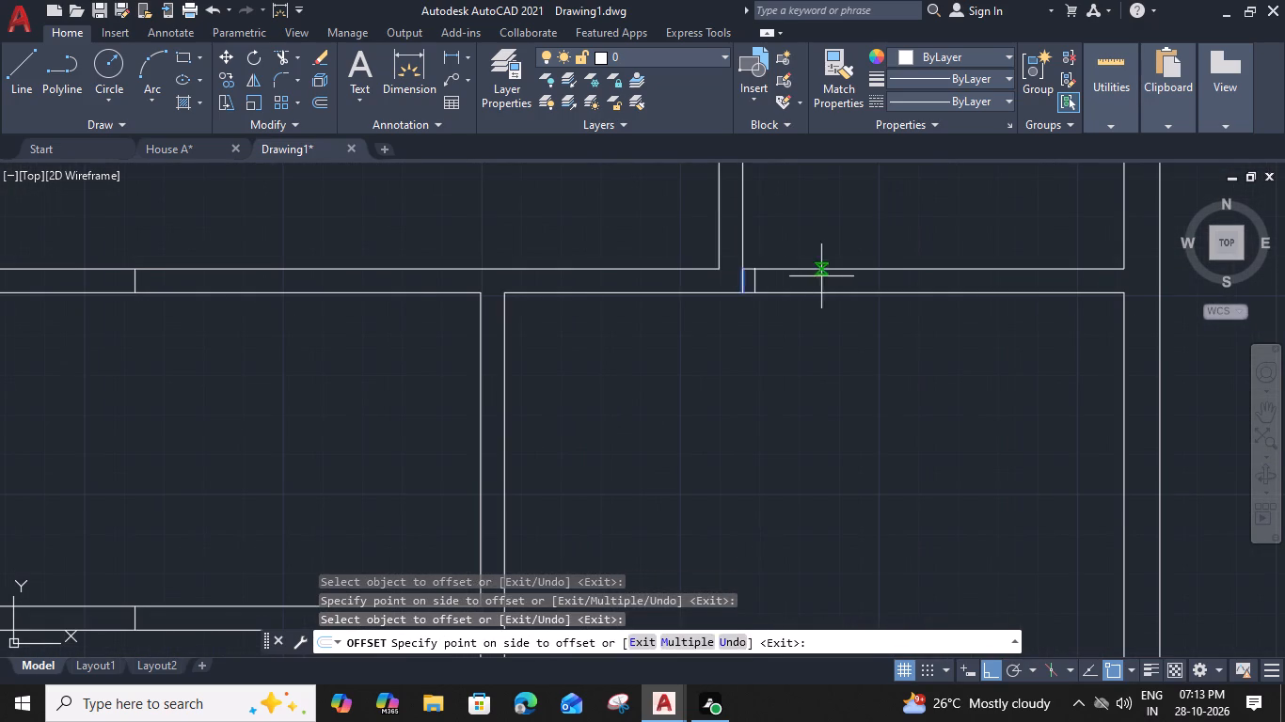
left_click(823, 277)
scroll(825, 279, "down", 2)
Offset the short line in the central hall's right wall, below the partition between the right-hand rooms, 3" downward.
middle_click_drag(776, 482, 726, 225)
middle_click_drag(674, 530, 689, 376)
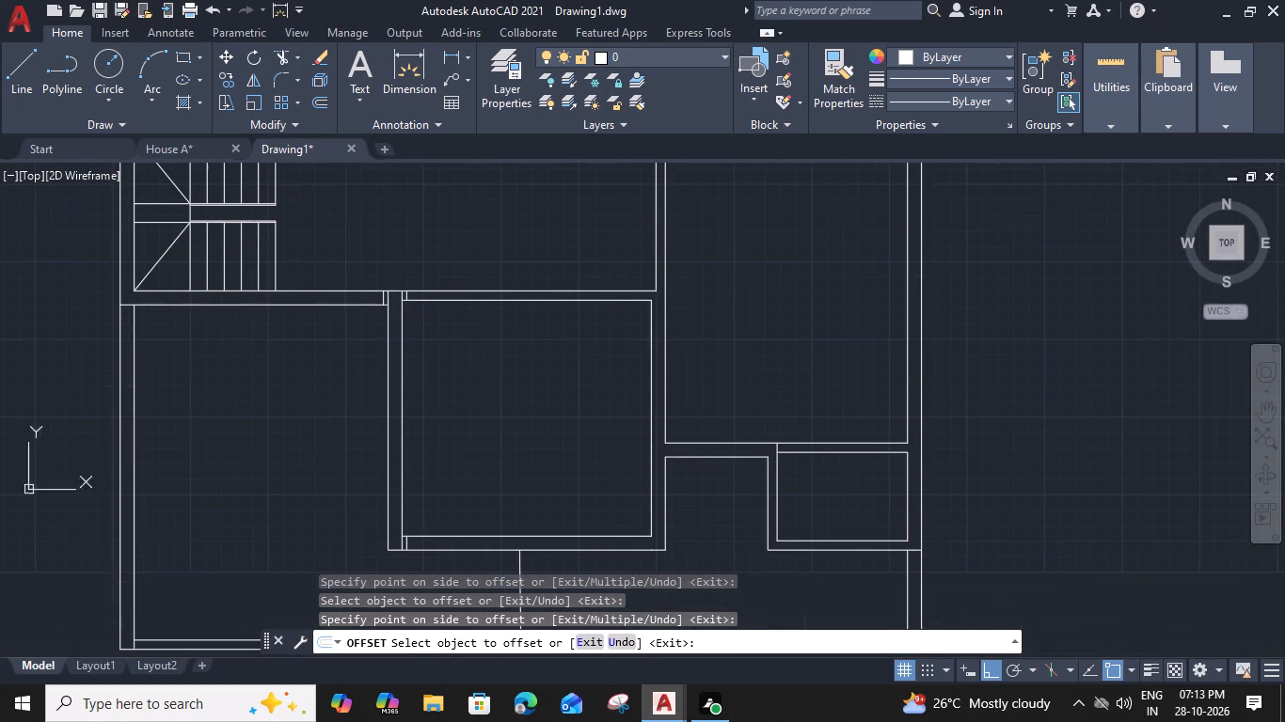
middle_click_drag(686, 340, 687, 430)
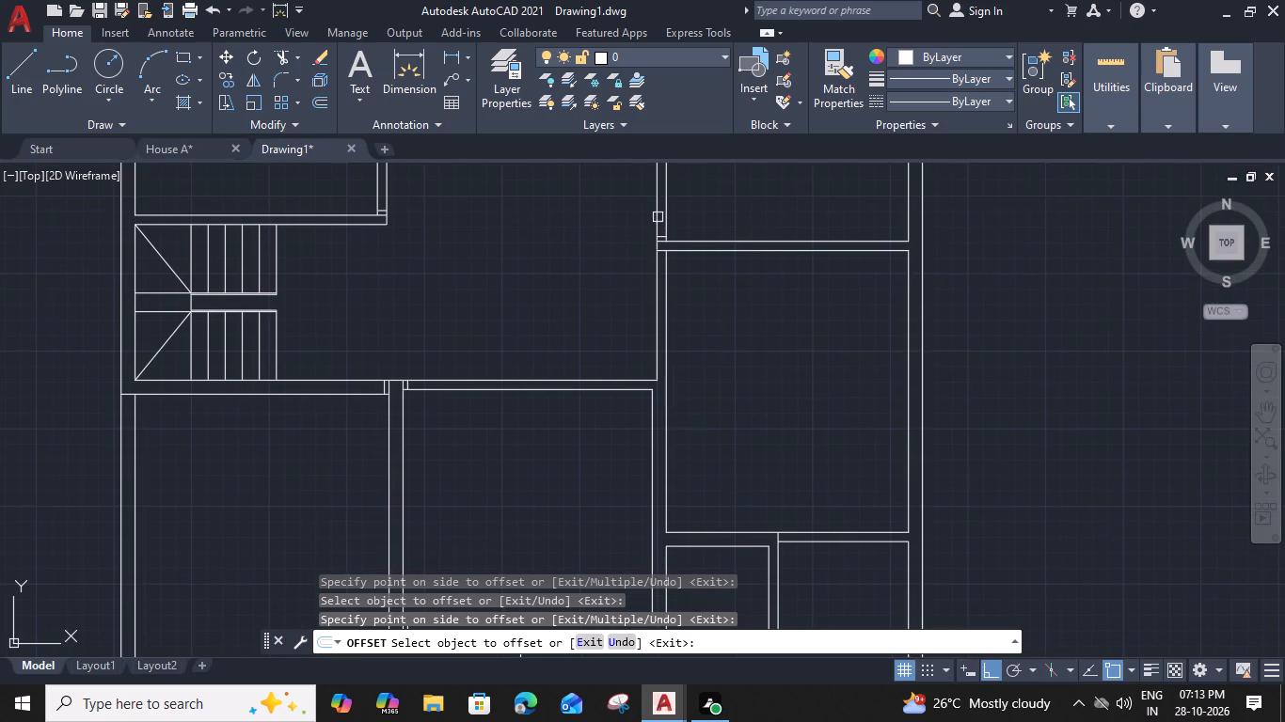
scroll(658, 217, "up", 2)
left_click(669, 292)
left_click(668, 386)
scroll(668, 389, "down", 3)
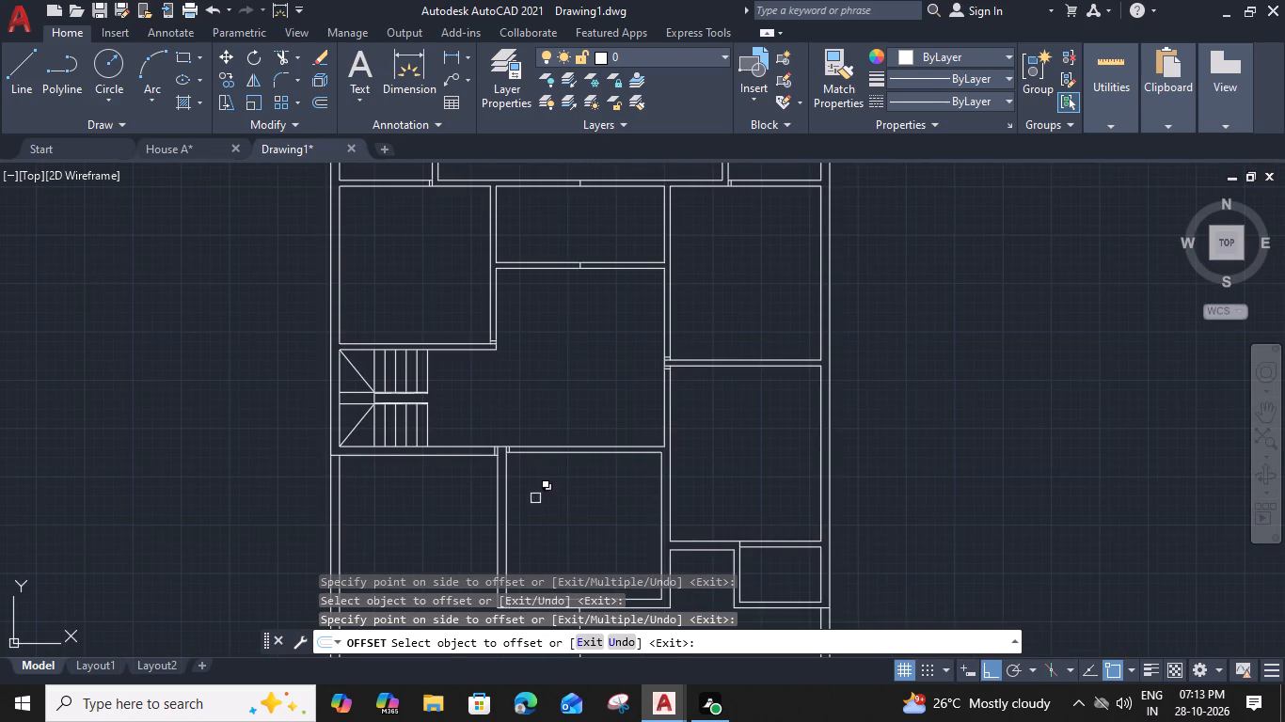
Offset the short line at the upper-left corner of the small bottom-right room 3" to the right.
middle_click_drag(581, 518, 561, 413)
scroll(714, 438, "up", 3)
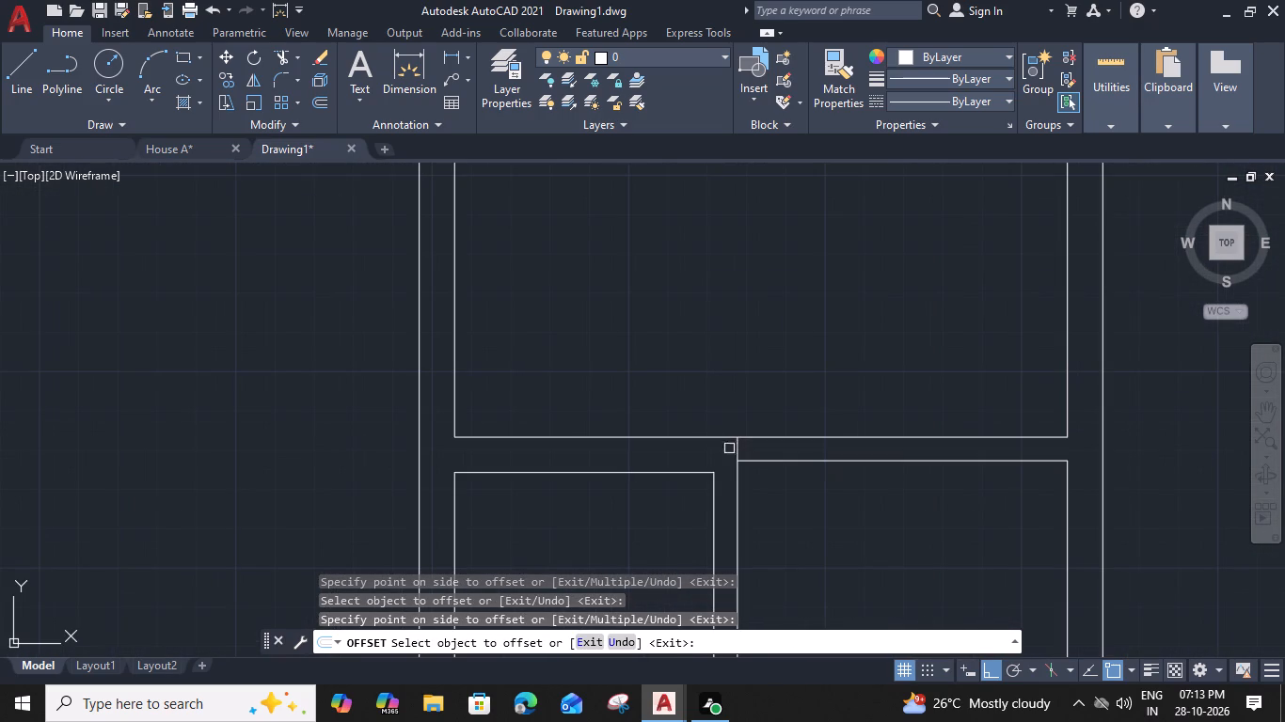
left_click(738, 449)
left_click(782, 454)
key("Escape")
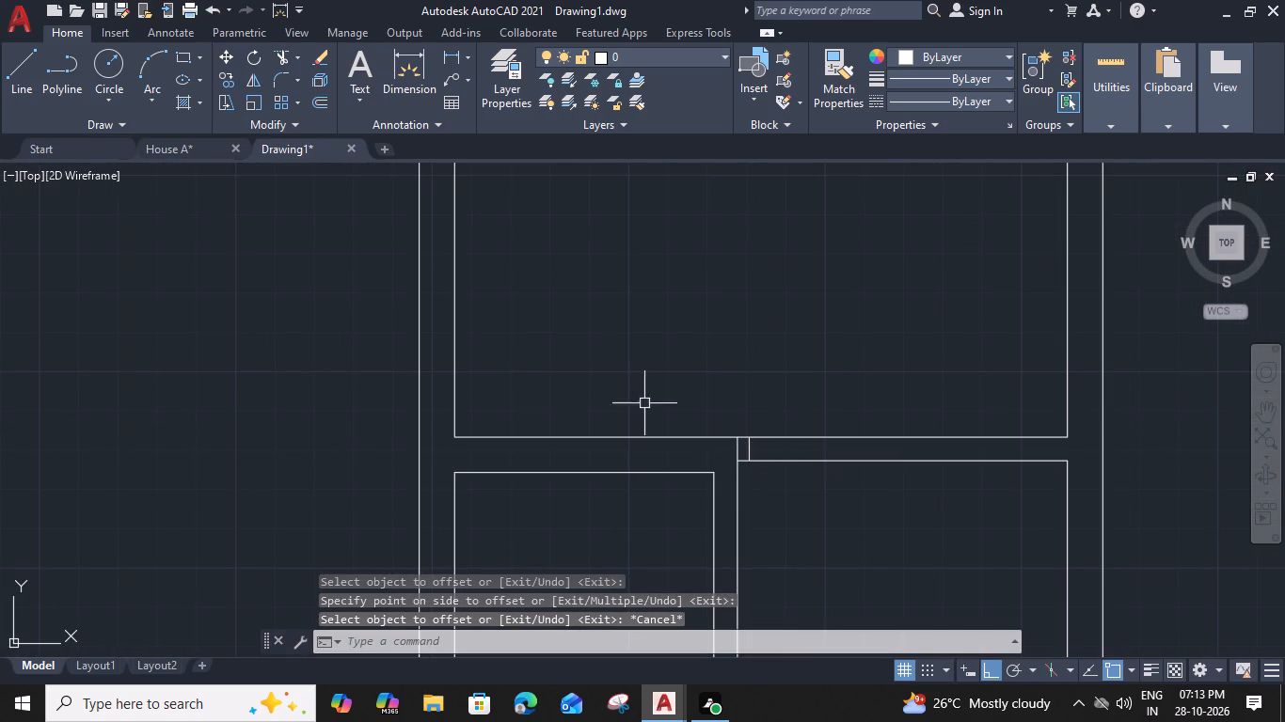
Offset the upper marks in the staircase-side room's right wall and in the central hall's right wall 3' upward.
scroll(555, 317, "down", 2)
middle_click_drag(554, 313, 734, 490)
middle_click_drag(360, 181, 467, 361)
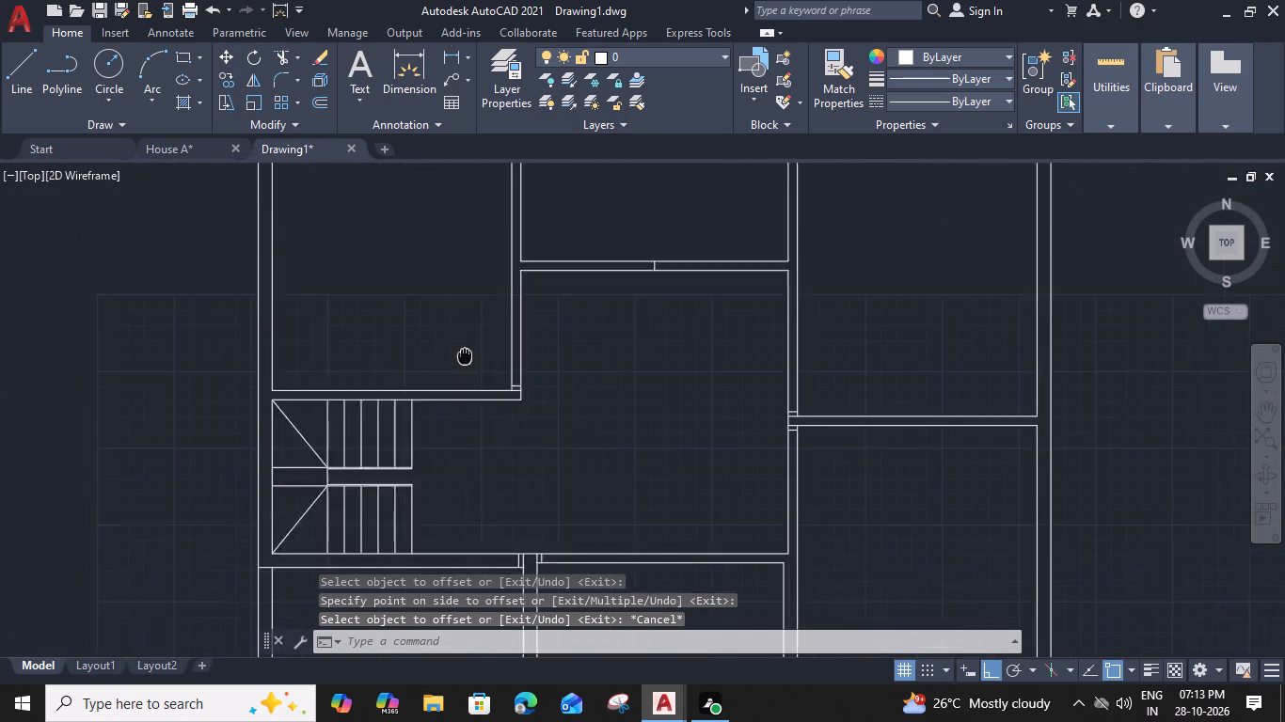
middle_click_drag(467, 361, 469, 379)
scroll(527, 427, "up", 2)
left_click(520, 406)
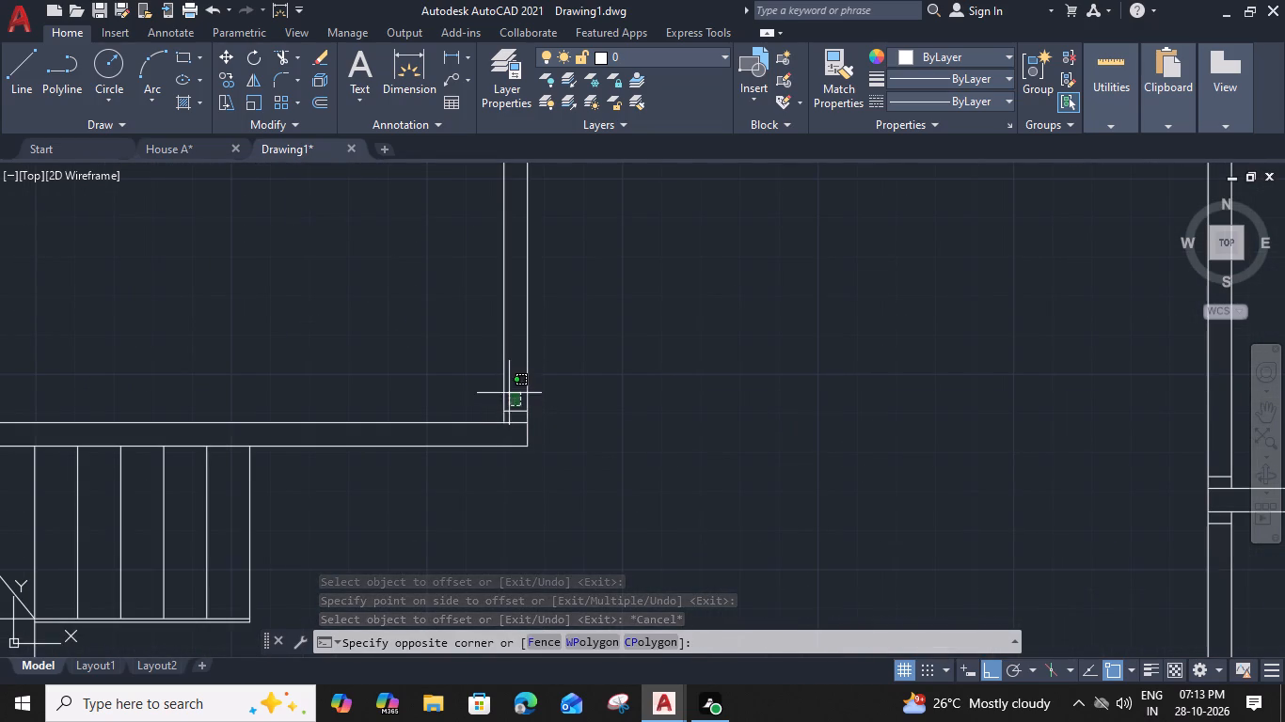
left_click(516, 420)
type("o 3'")
key("space")
left_click(511, 313)
scroll(511, 311, "down", 1)
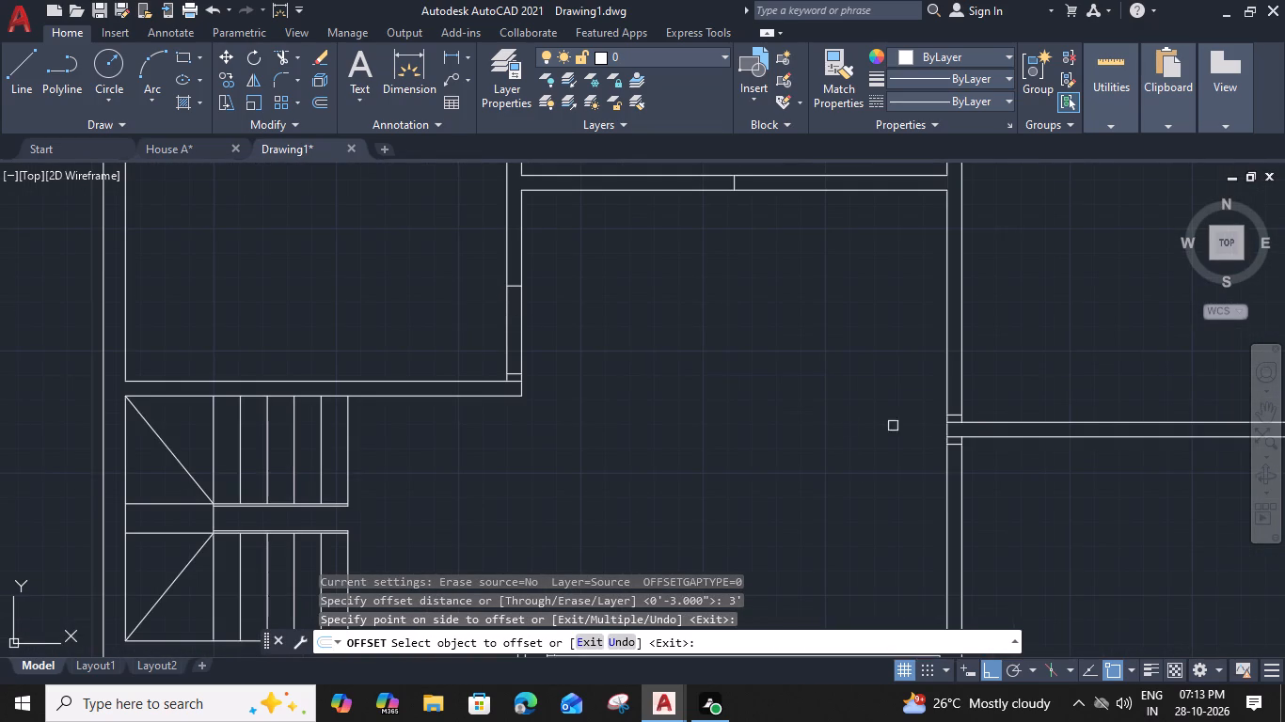
scroll(958, 416, "up", 1)
left_click(947, 417)
left_click(950, 299)
Offset the inner mark in the small top-right room's bottom wall 3' to the right.
scroll(950, 299, "down", 1)
middle_click_drag(862, 306, 815, 369)
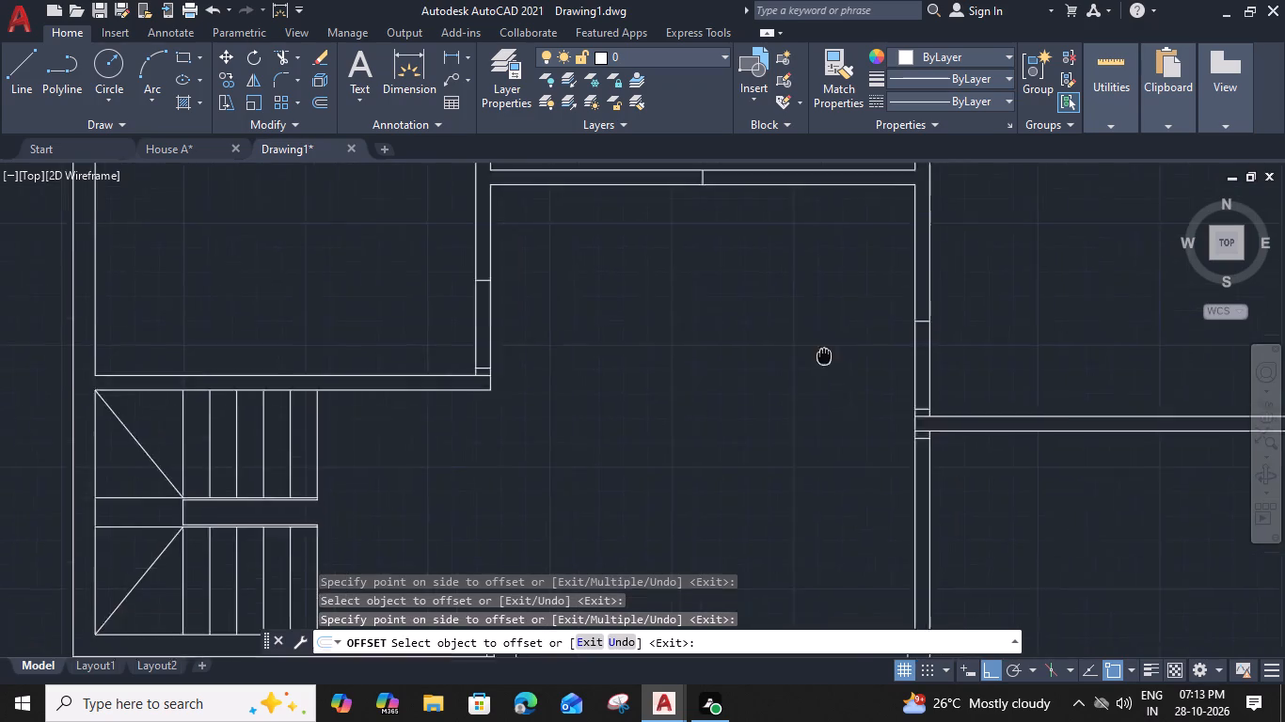
middle_click_drag(815, 369, 600, 595)
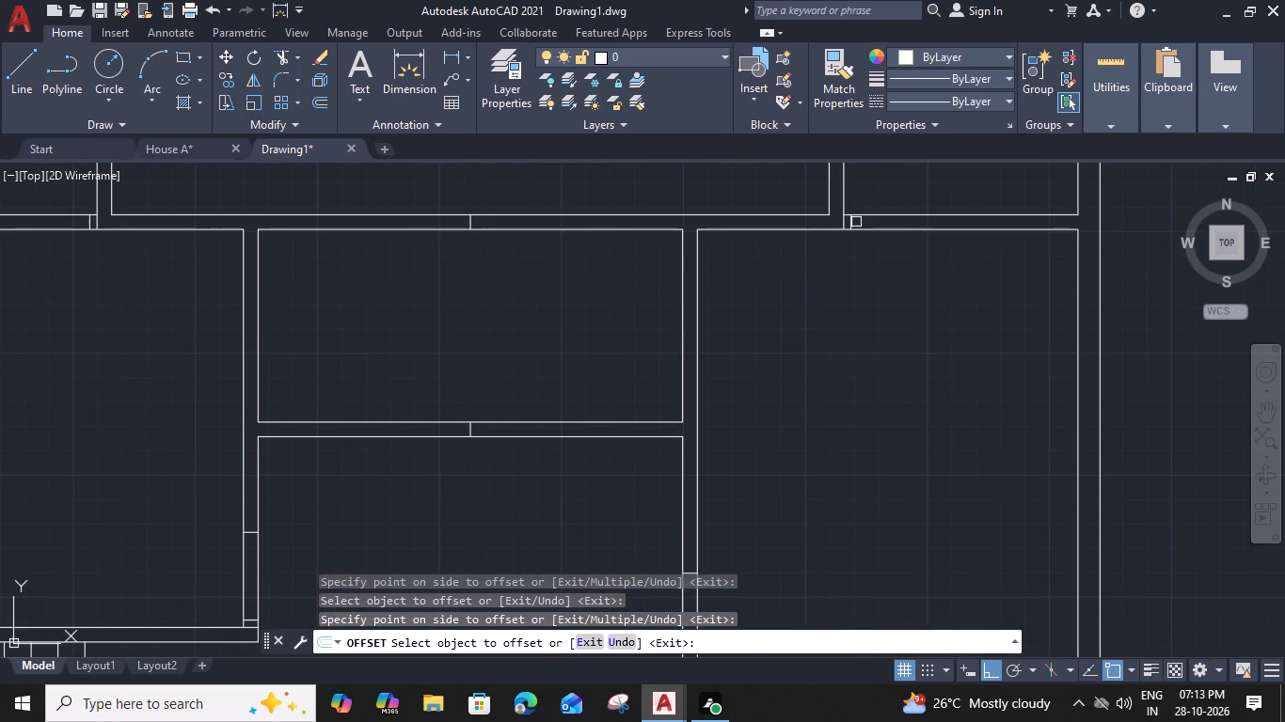
left_click(855, 222)
left_click(893, 228)
Offset the inner mark in the lower middle room's bottom wall 3' to the right.
scroll(893, 228, "down", 2)
middle_click_drag(726, 486, 744, 181)
scroll(903, 303, "up", 3)
scroll(914, 222, "down", 2)
middle_click_drag(711, 291, 709, 354)
scroll(531, 380, "up", 2)
left_click(565, 360)
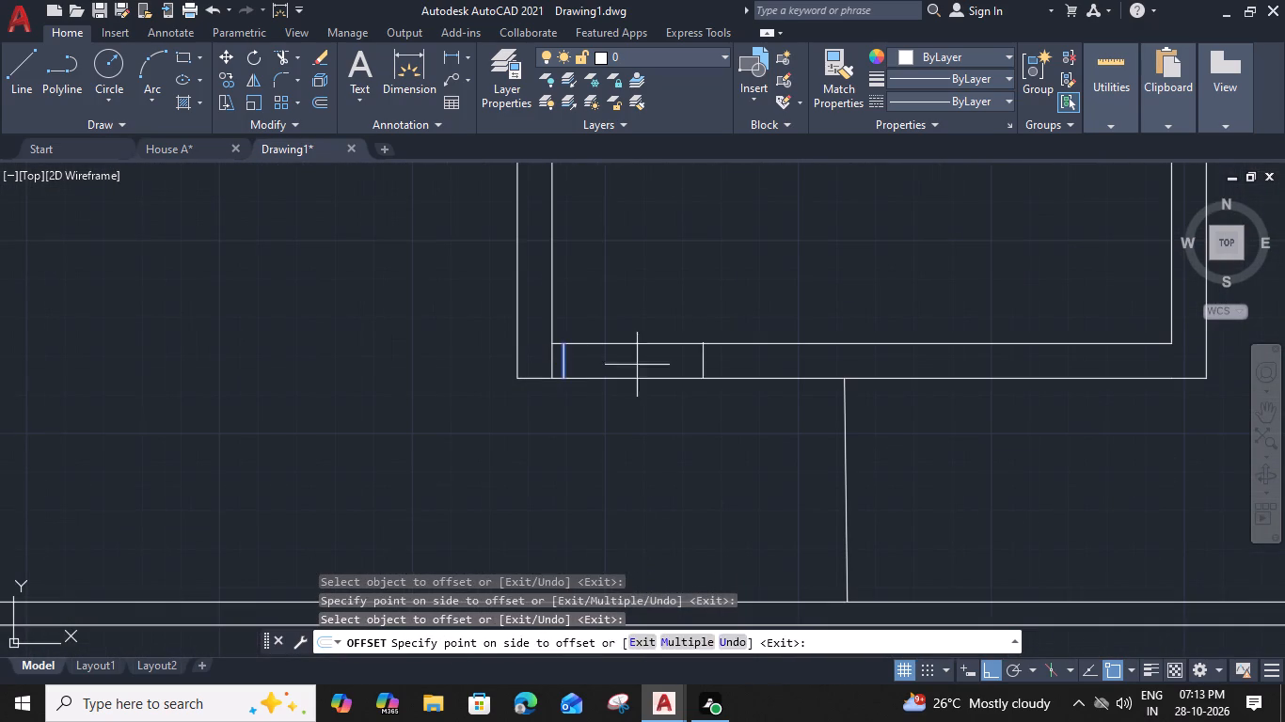
left_click(658, 368)
Offset the inner mark in the lower middle room's top wall 3' to the right.
scroll(658, 362, "down", 2)
middle_click_drag(672, 231, 662, 457)
scroll(607, 333, "up", 2)
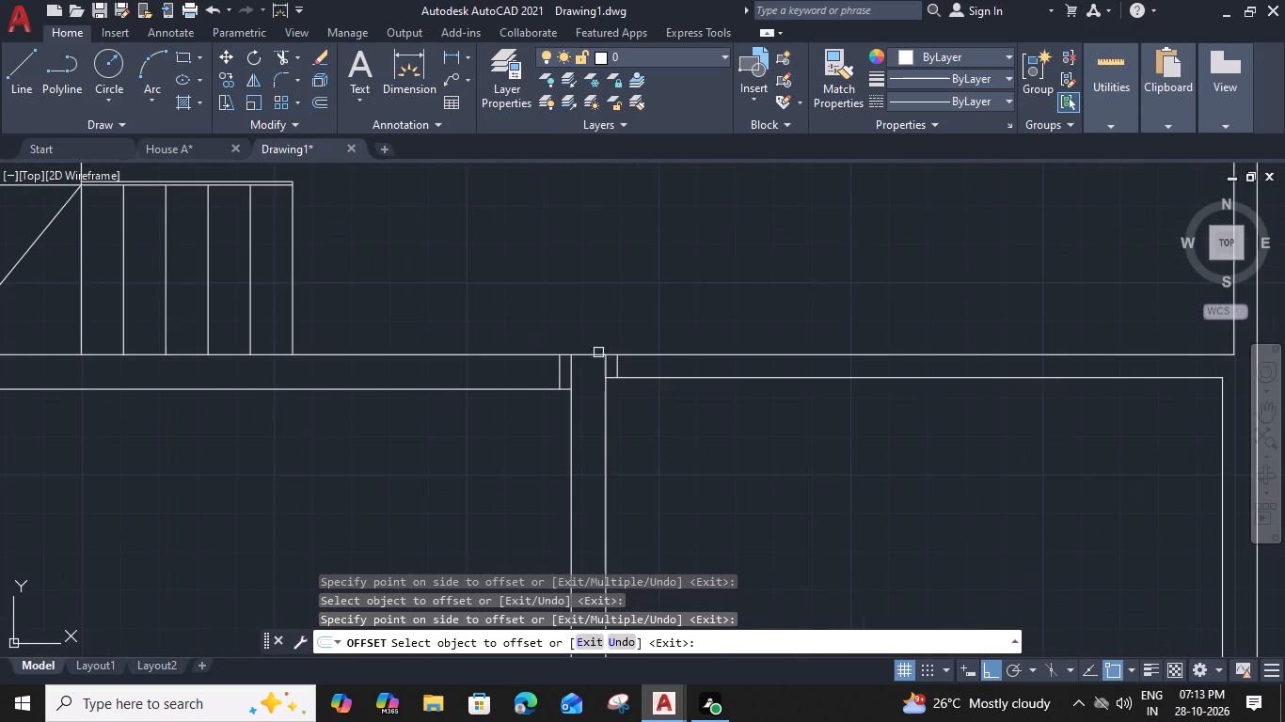
left_click(616, 362)
left_click(678, 366)
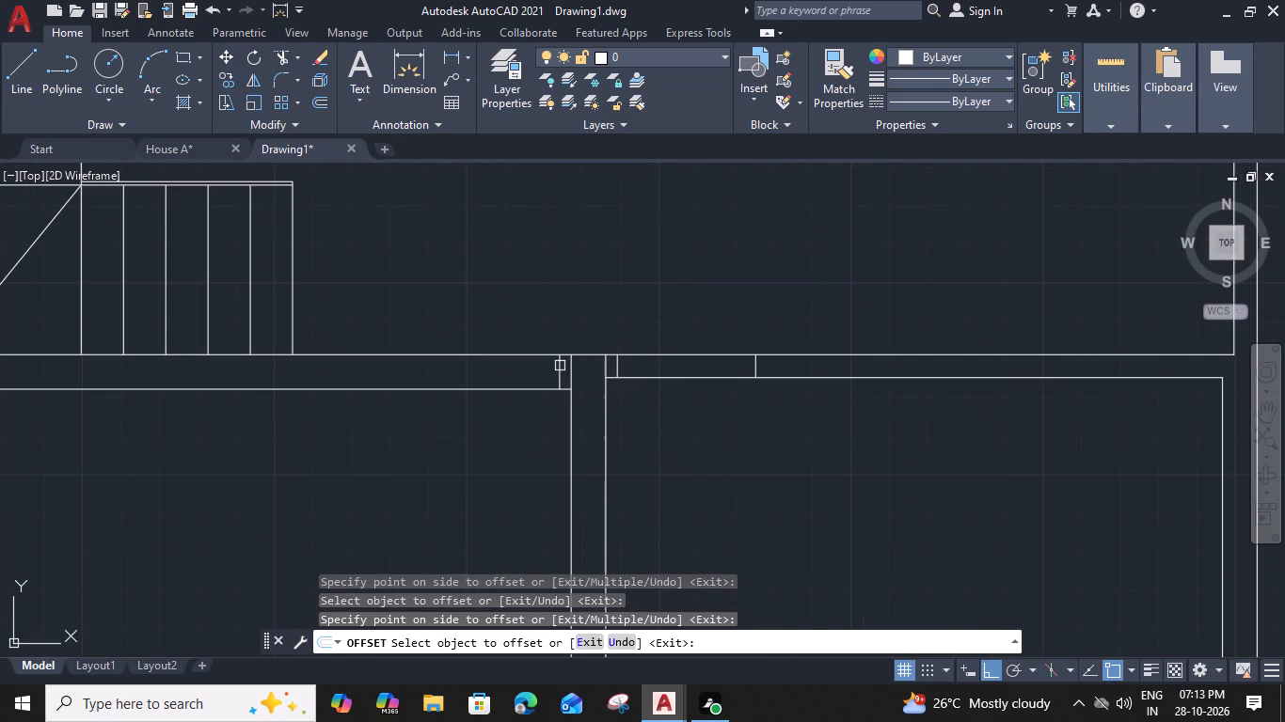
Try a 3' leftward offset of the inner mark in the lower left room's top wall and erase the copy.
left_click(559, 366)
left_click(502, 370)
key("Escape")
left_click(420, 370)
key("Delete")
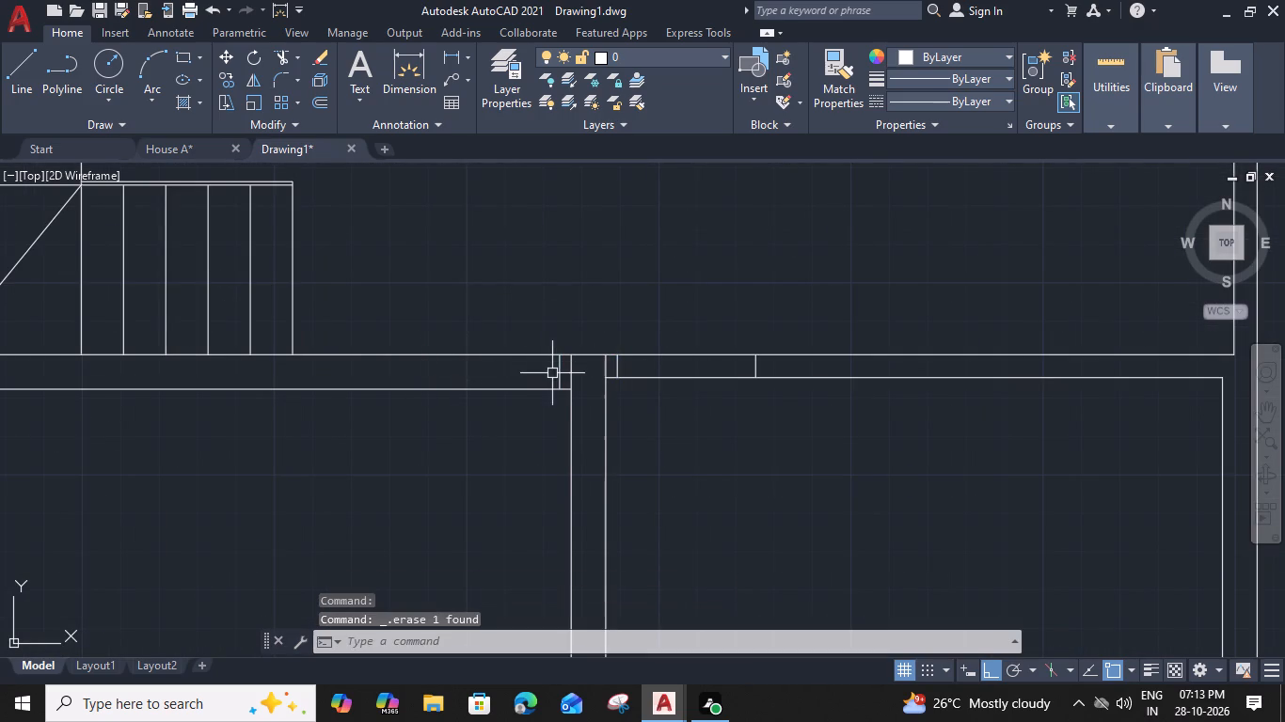
Offset the inner mark in the lower left room's top wall 2' left, and offset that copy another 2' left.
left_click(559, 374)
type("o")
key("space")
type("2'")
key("space")
left_click(435, 386)
left_click(468, 366)
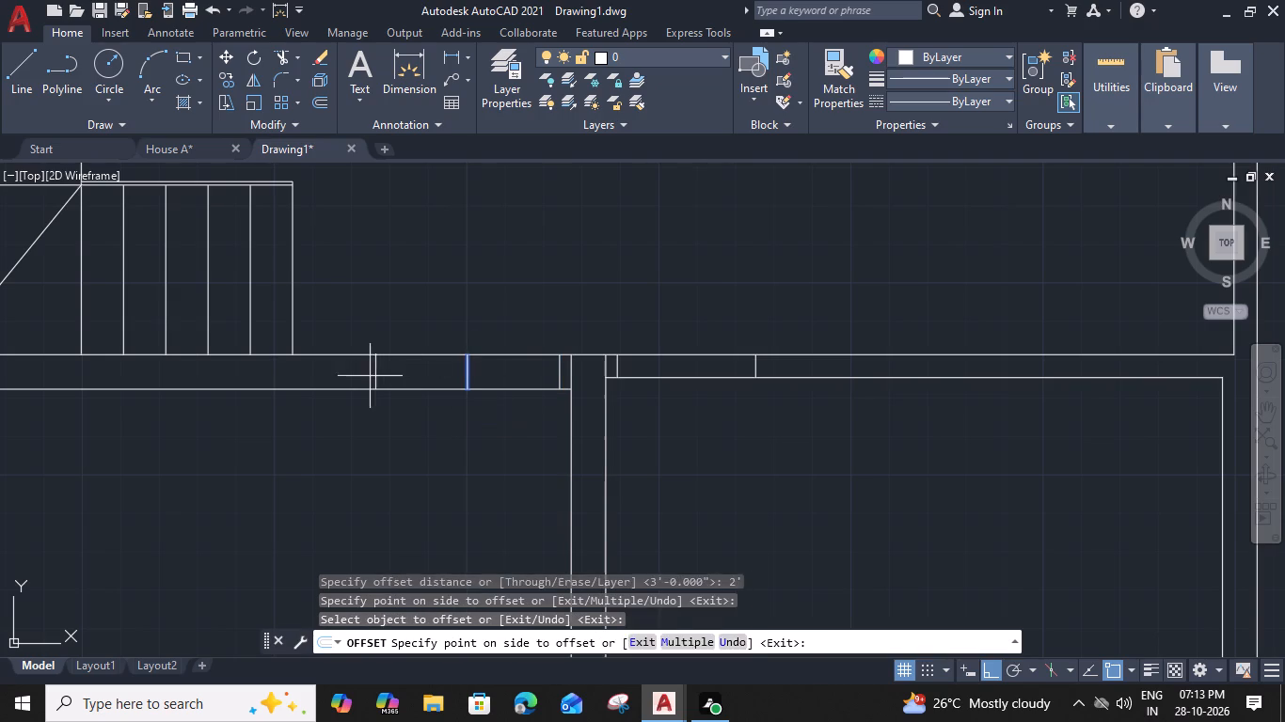
left_click(367, 376)
key("Escape")
Offset the centre line in the wall between the hall and upper middle room 6" to both sides, and erase the original.
middle_click_drag(369, 370, 552, 427)
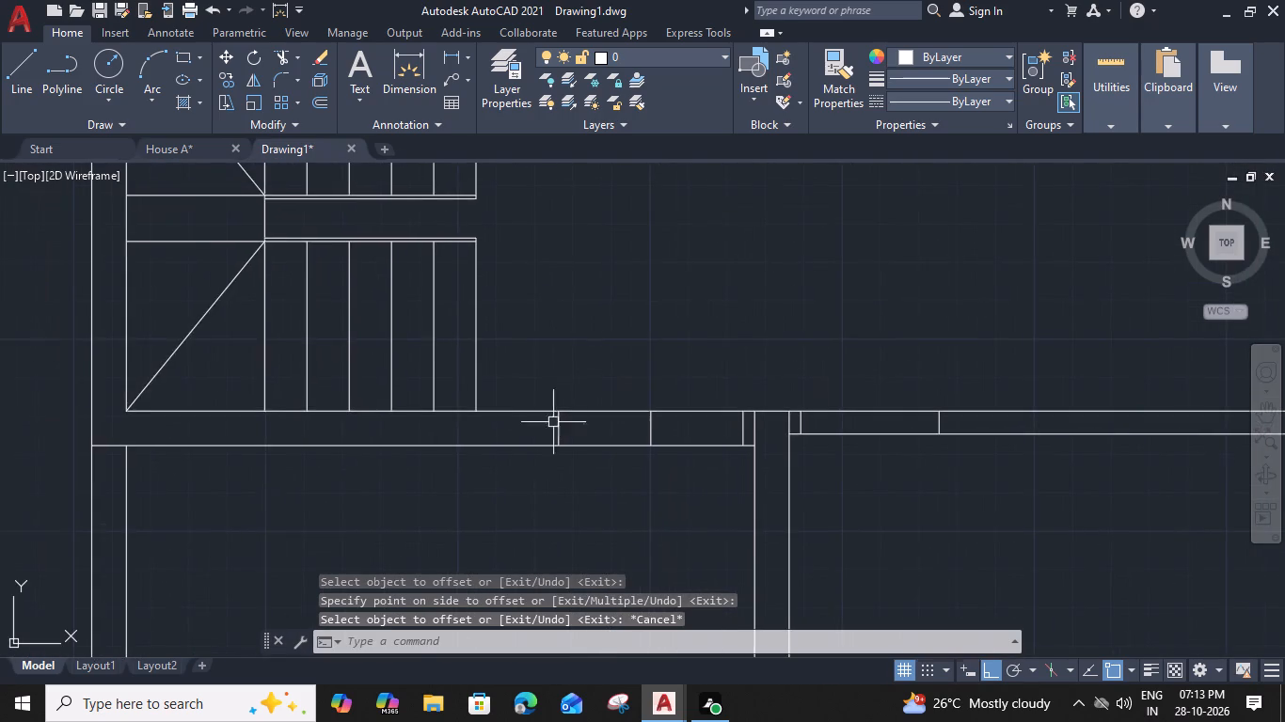
scroll(608, 329, "down", 2)
middle_click_drag(799, 203, 738, 375)
scroll(722, 243, "up", 1)
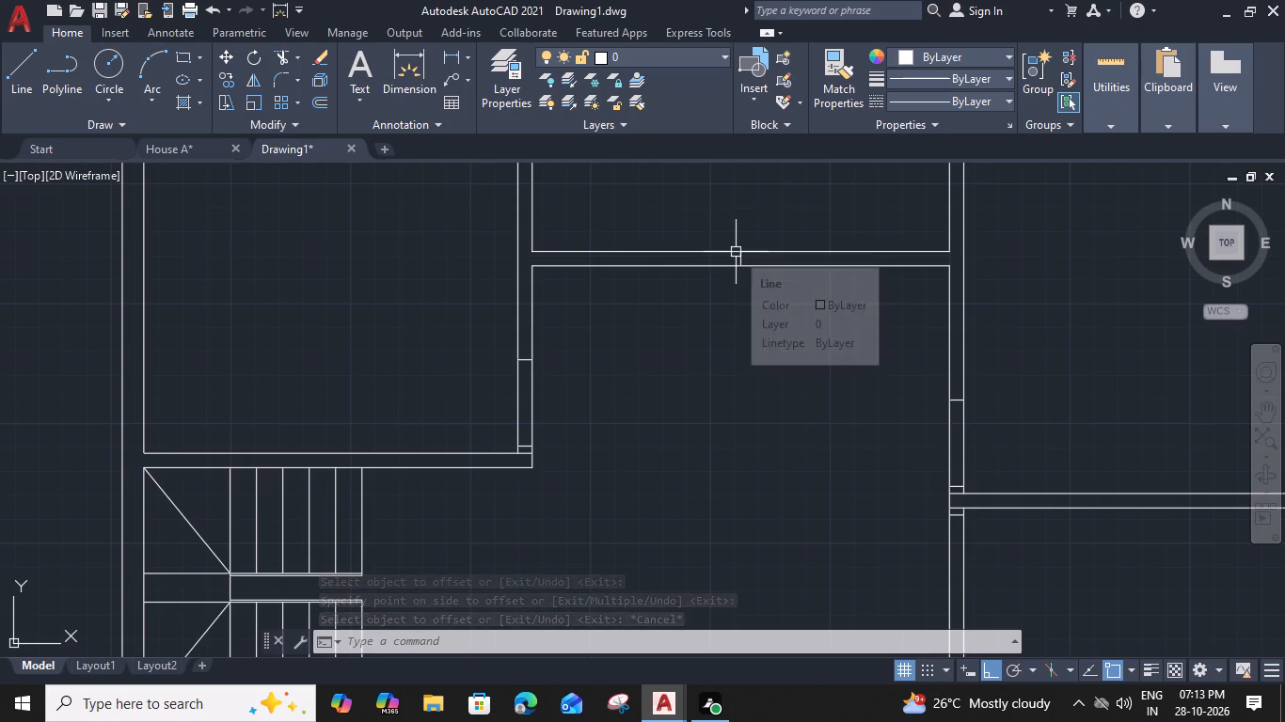
middle_click_drag(726, 266, 735, 310)
scroll(746, 298, "up", 2)
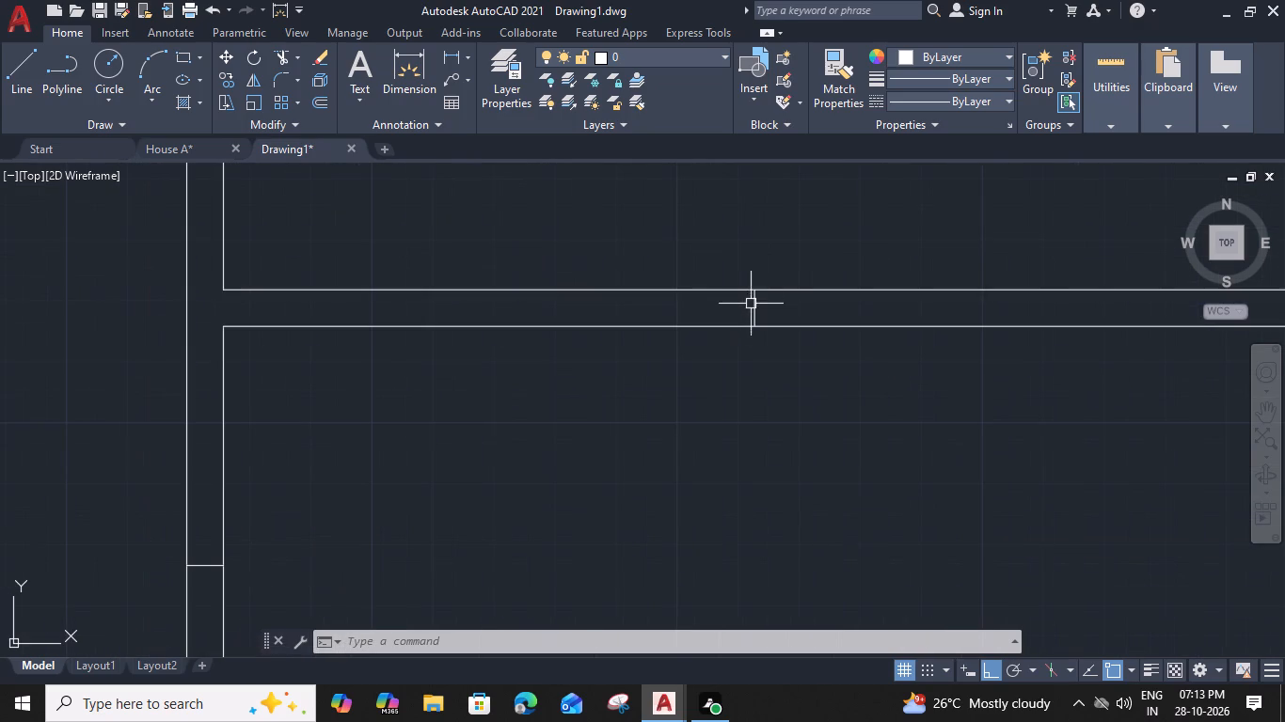
left_click(754, 306)
key("o")
key("space")
key("6")
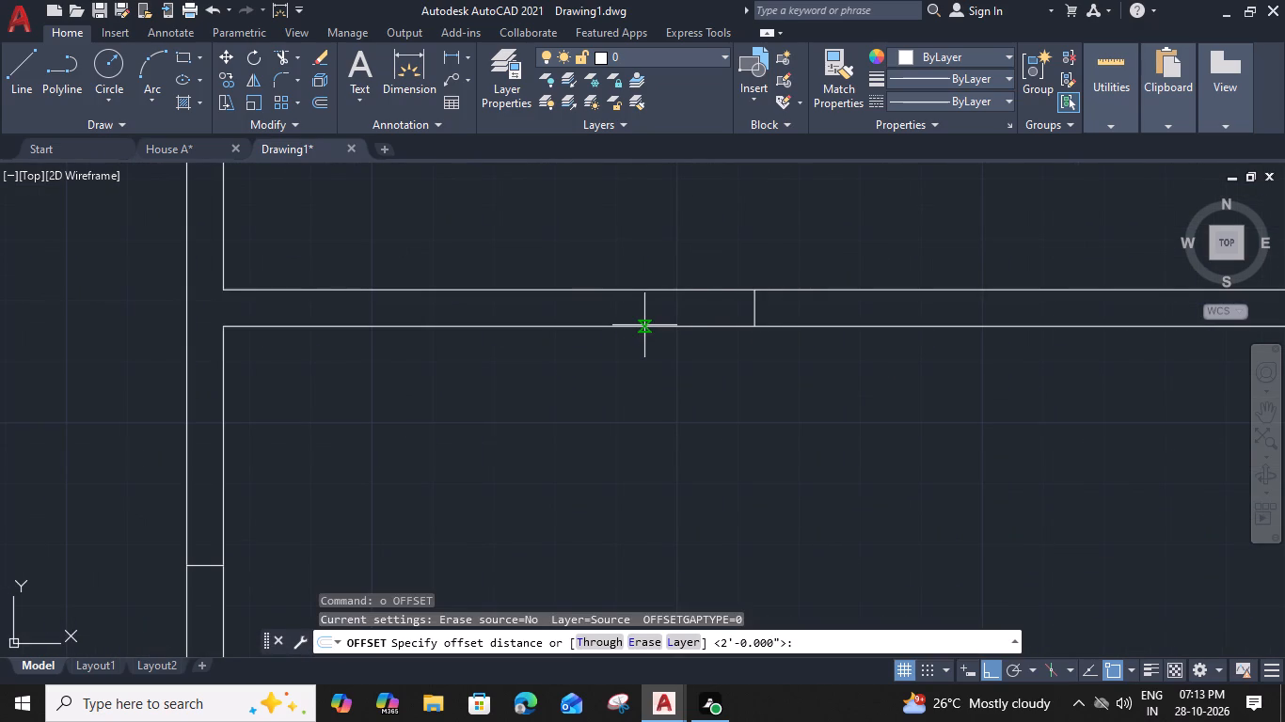
key("shift+quotedbl")
key("Return")
left_click(625, 322)
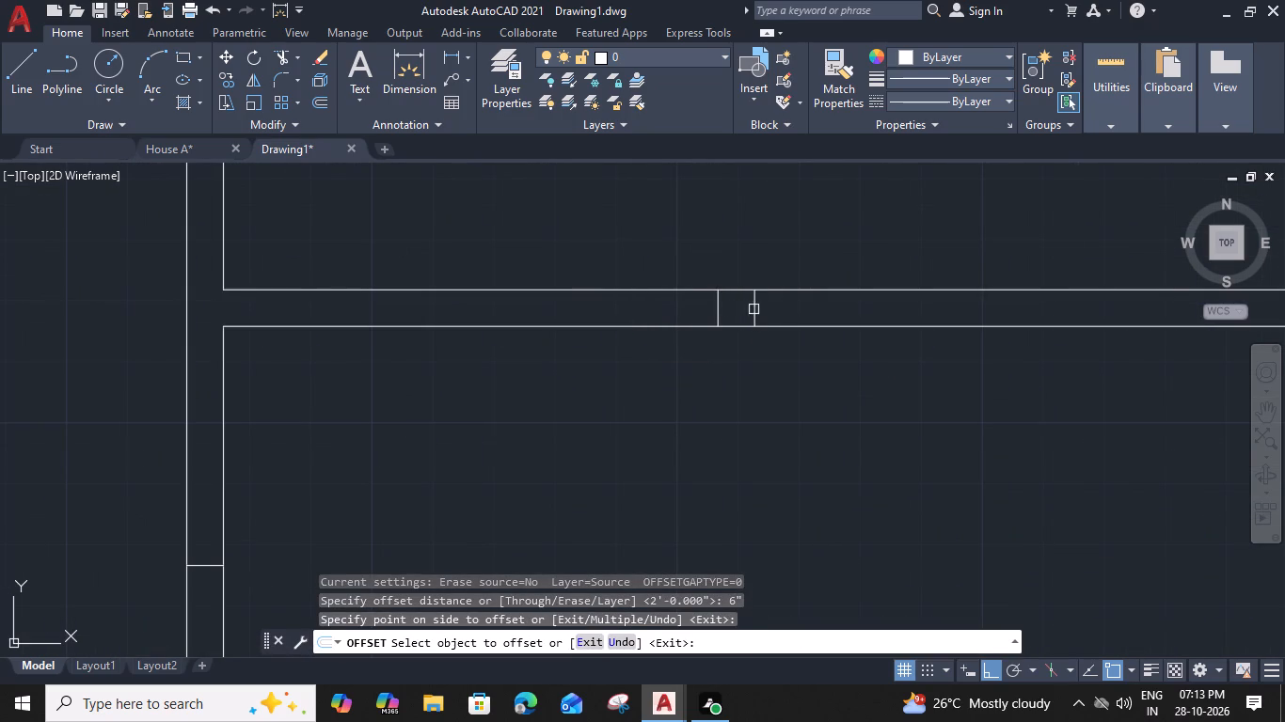
left_click(754, 309)
left_click(813, 315)
key("Escape")
left_click(754, 307)
key("Delete")
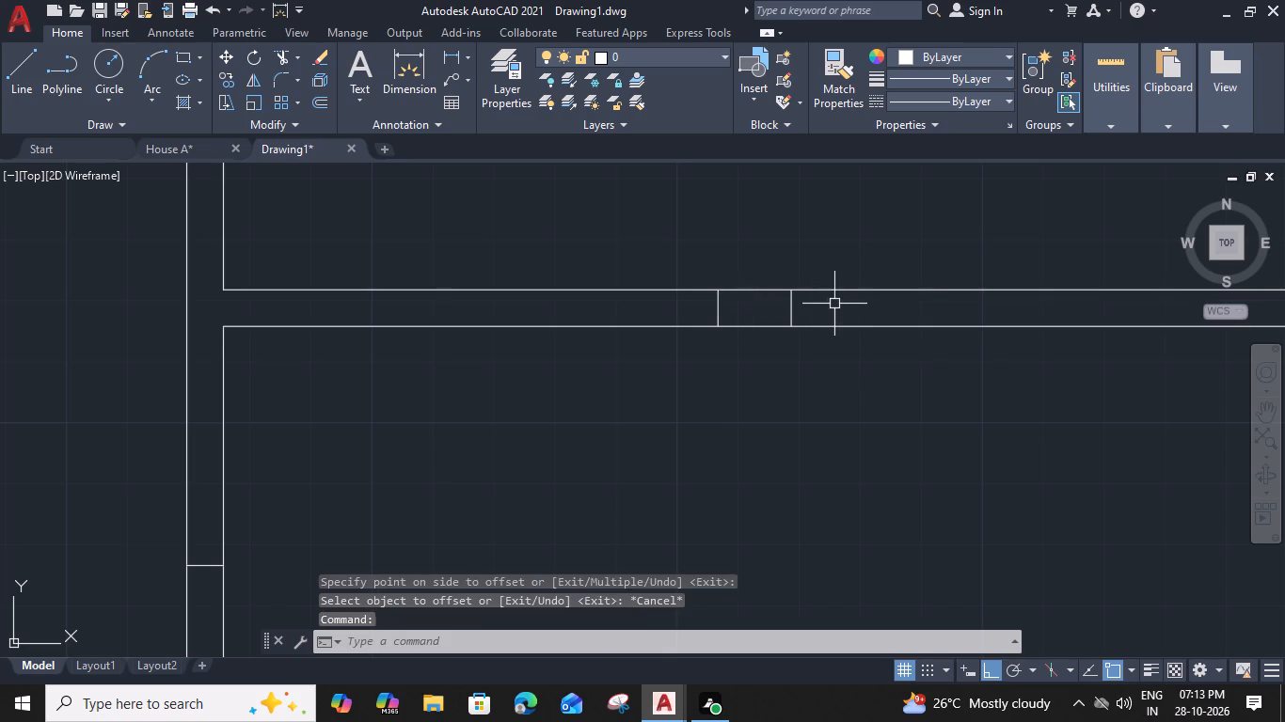
Offset the right and left inner wall lines of the upper middle room 2' inward.
scroll(817, 291, "down", 3)
middle_click_drag(751, 221, 712, 373)
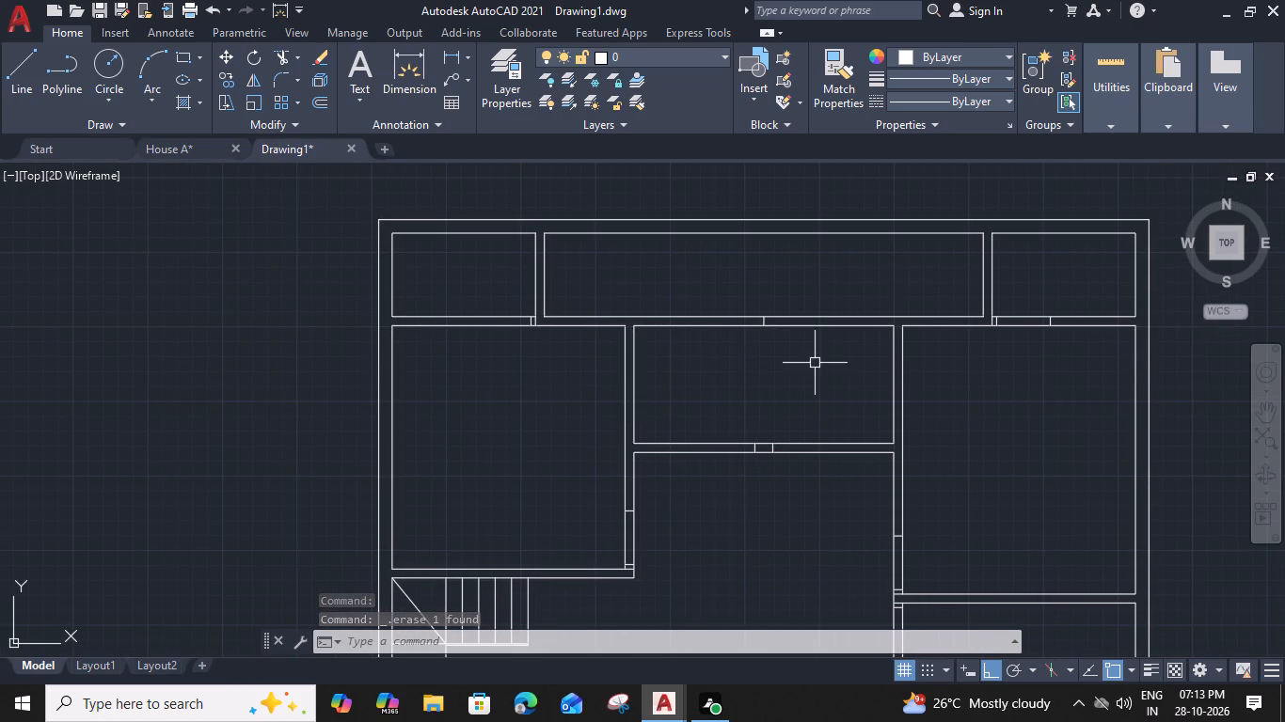
left_click(891, 391)
key("o")
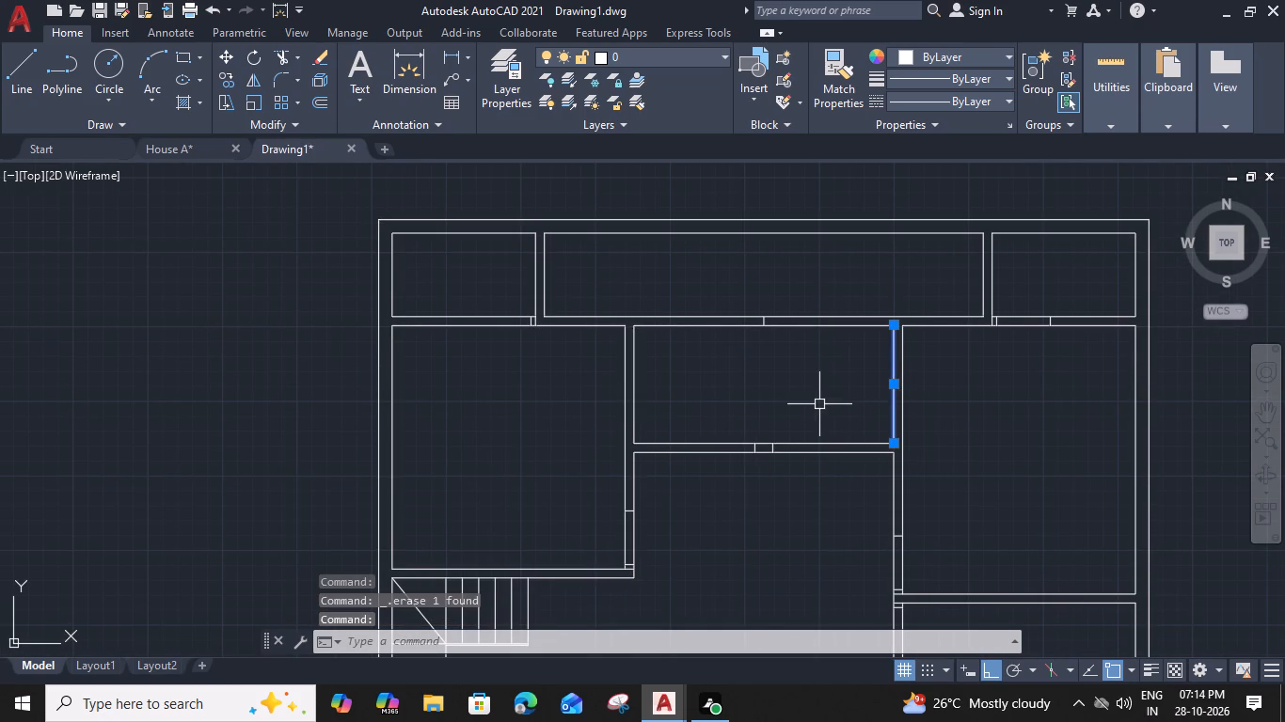
key("space")
key("2")
type("'")
key("space")
left_click_drag(797, 395, 791, 396)
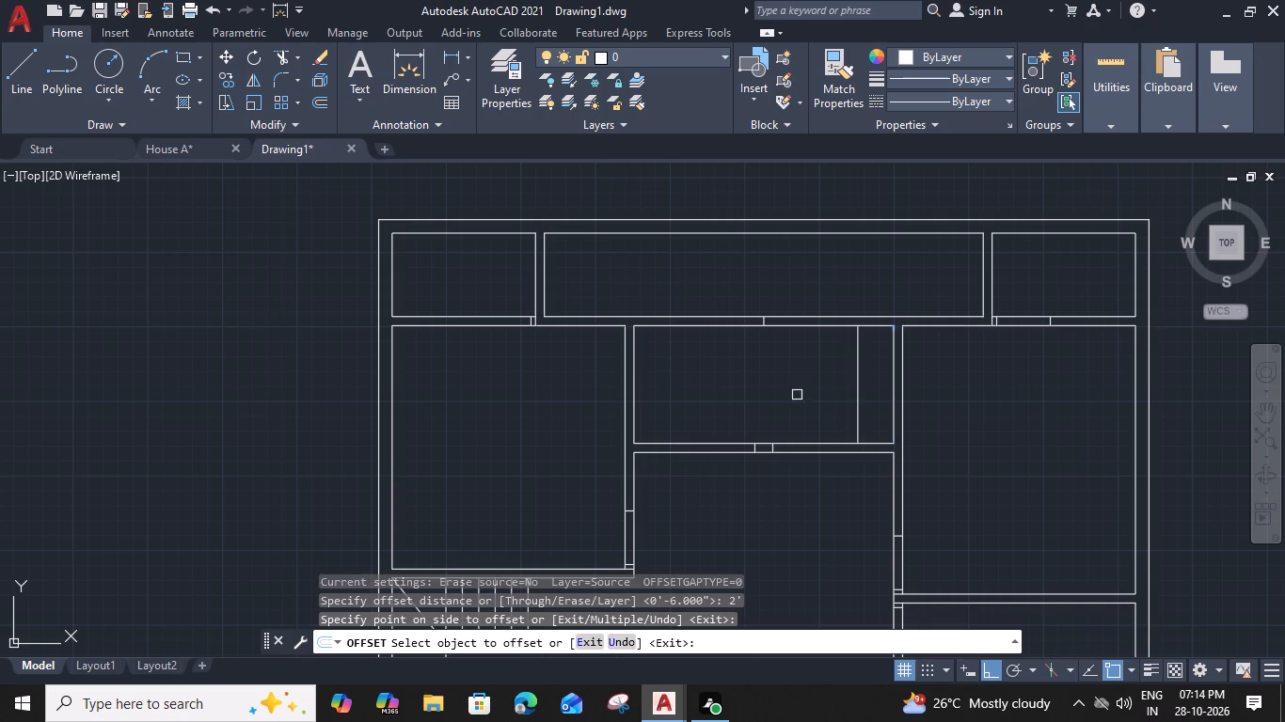
left_click_drag(791, 396, 764, 398)
left_click(633, 380)
left_click(688, 385)
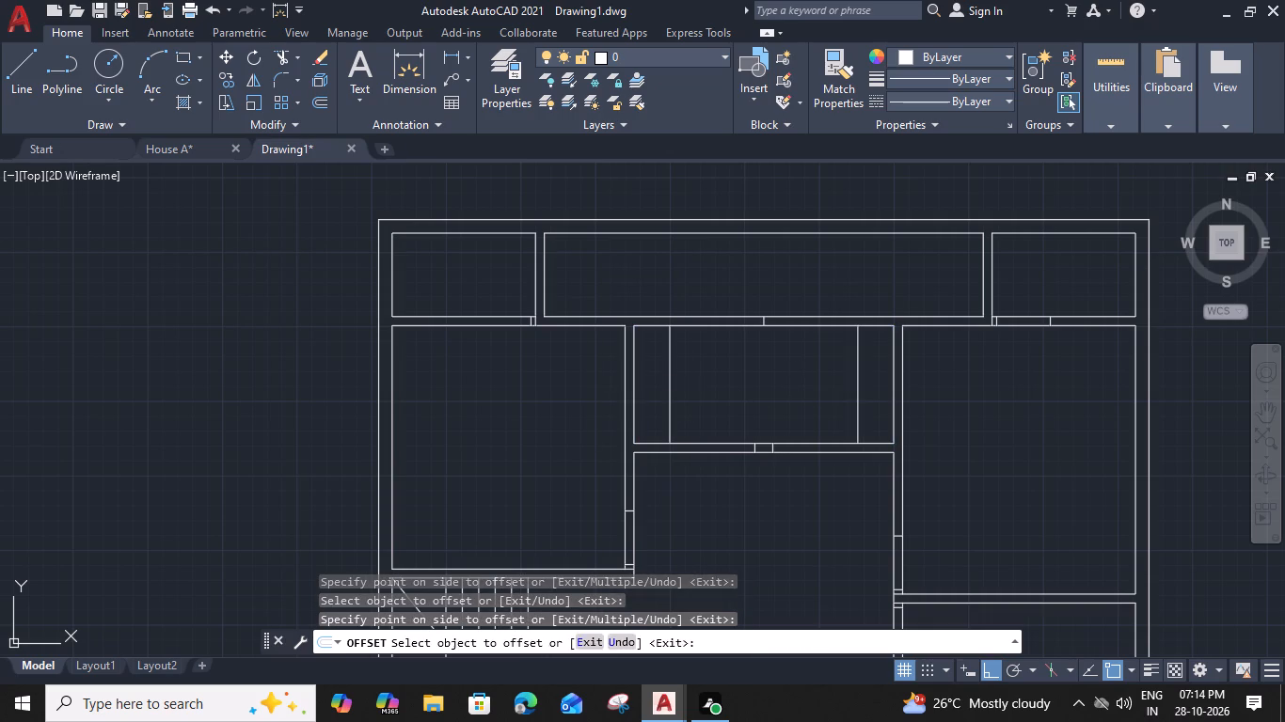
key("Escape")
Offset the left and right interior lines of the upper middle room 2" inward.
left_click(661, 385)
left_click(683, 401)
left_click(674, 385)
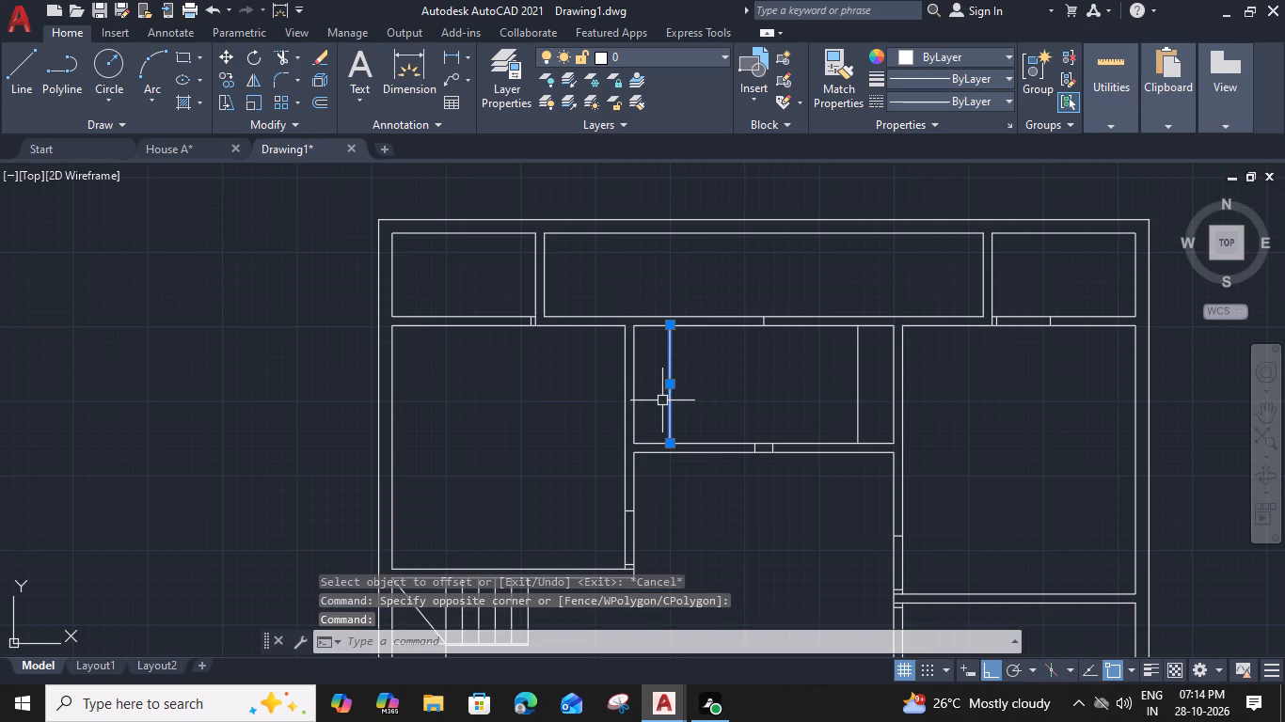
key("p")
key("BackSpace")
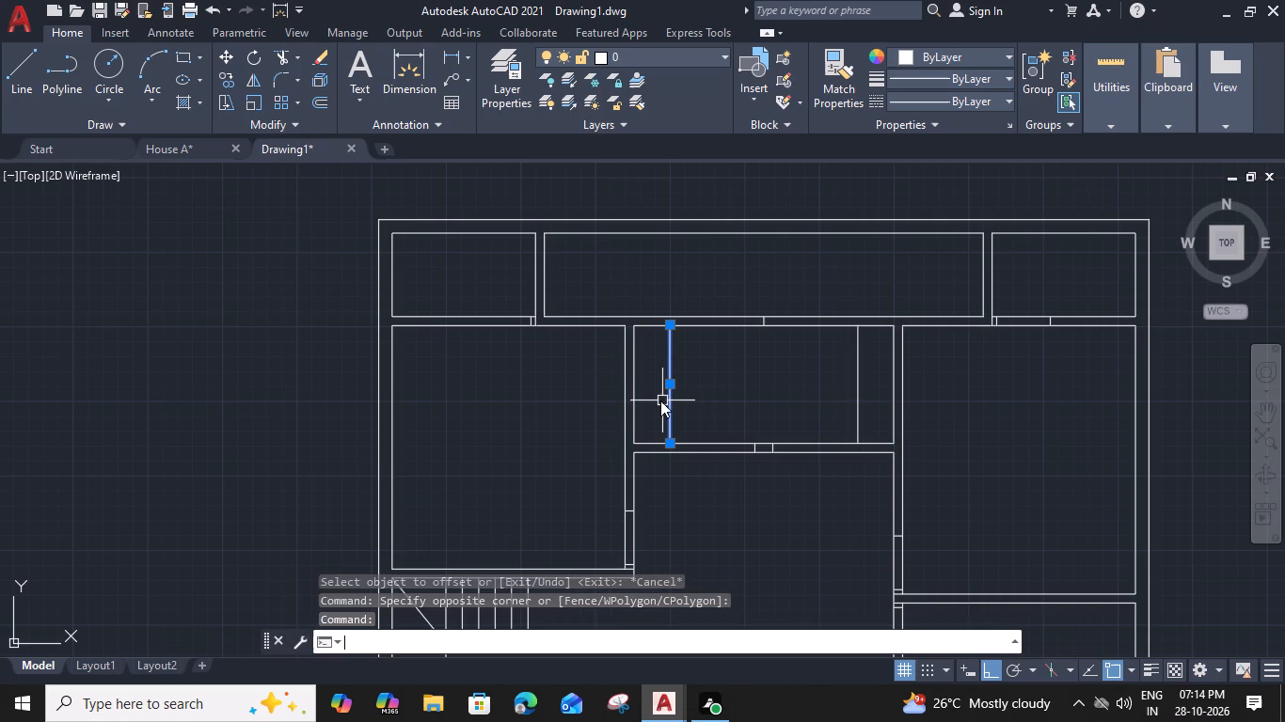
key("o")
key("space")
type("2\"")
key("Return")
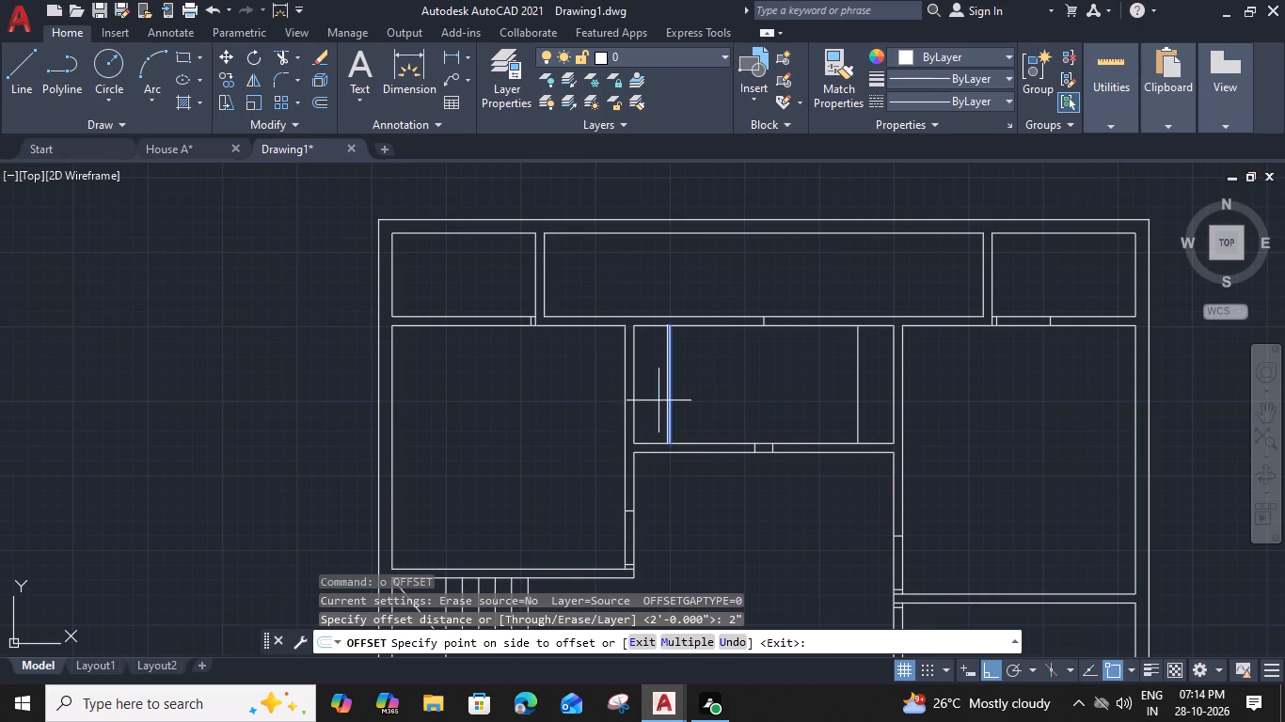
left_click_drag(773, 396, 782, 396)
left_click_drag(857, 406, 848, 406)
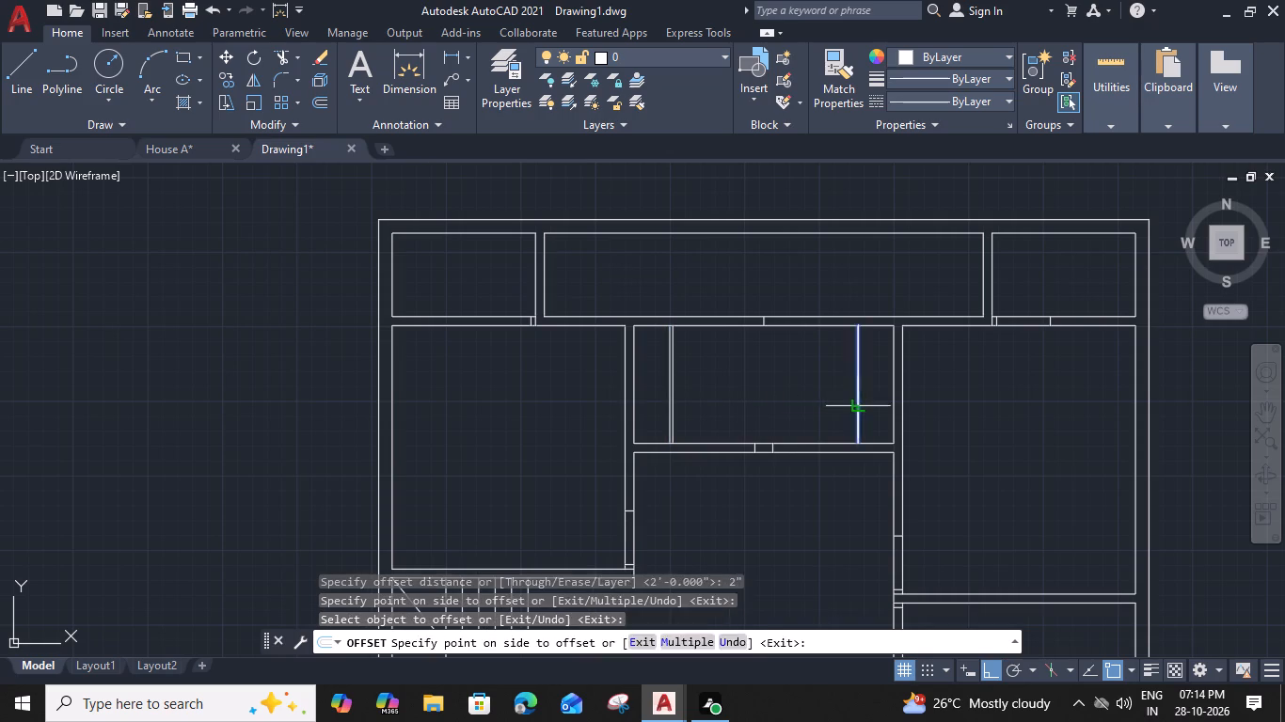
left_click(802, 406)
Offset the two new interior lines of the upper middle room another 2" inward.
scroll(670, 389, "up", 1)
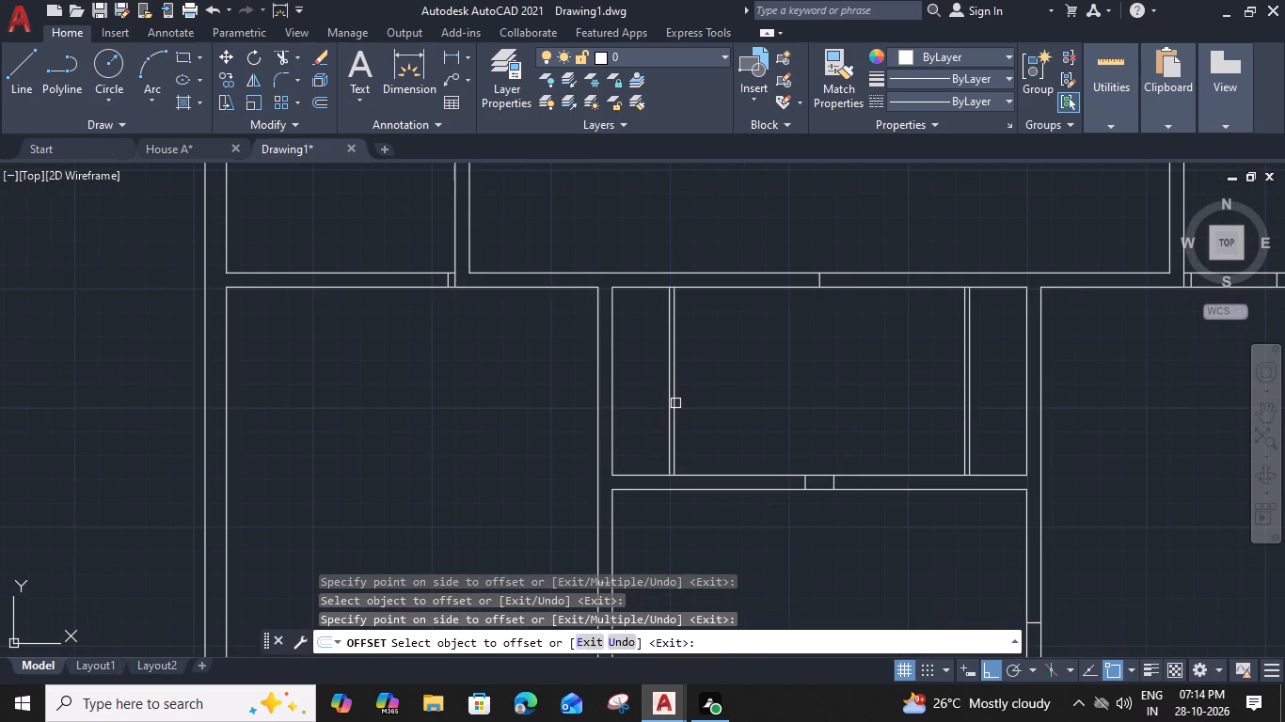
left_click(675, 403)
left_click(723, 410)
left_click_drag(963, 401, 946, 401)
left_click(911, 398)
key("Escape")
Extend the two innermost lines across the upper middle room's bottom wall, and trim away their portions inside the room.
type("ex")
key("space")
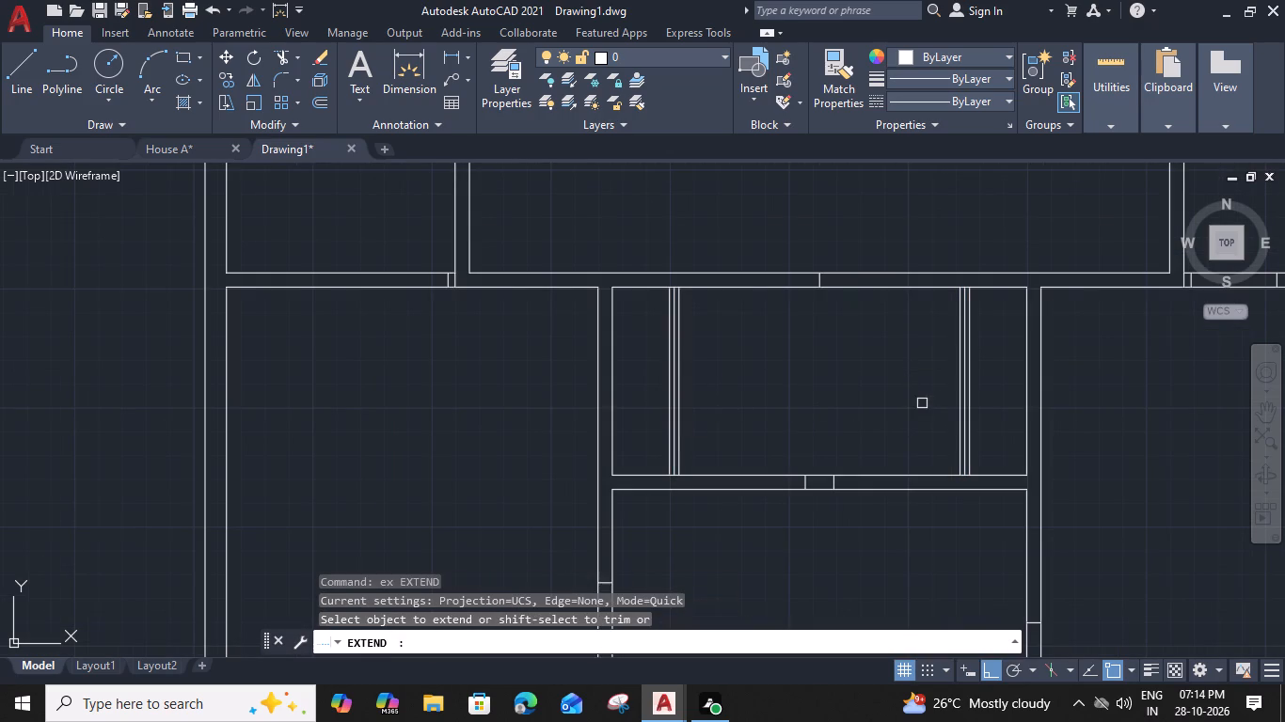
scroll(954, 421, "up", 2)
left_click(967, 442)
left_click(967, 442, "shift")
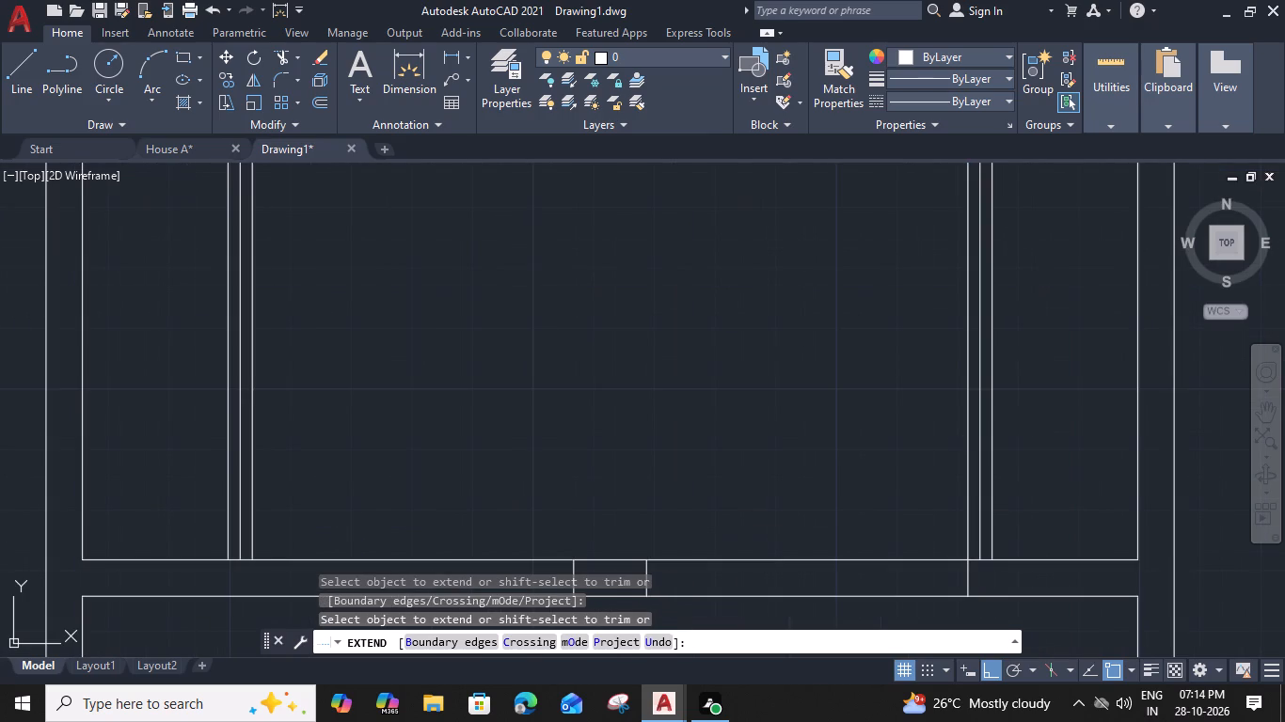
middle_click_drag(639, 434, 913, 395)
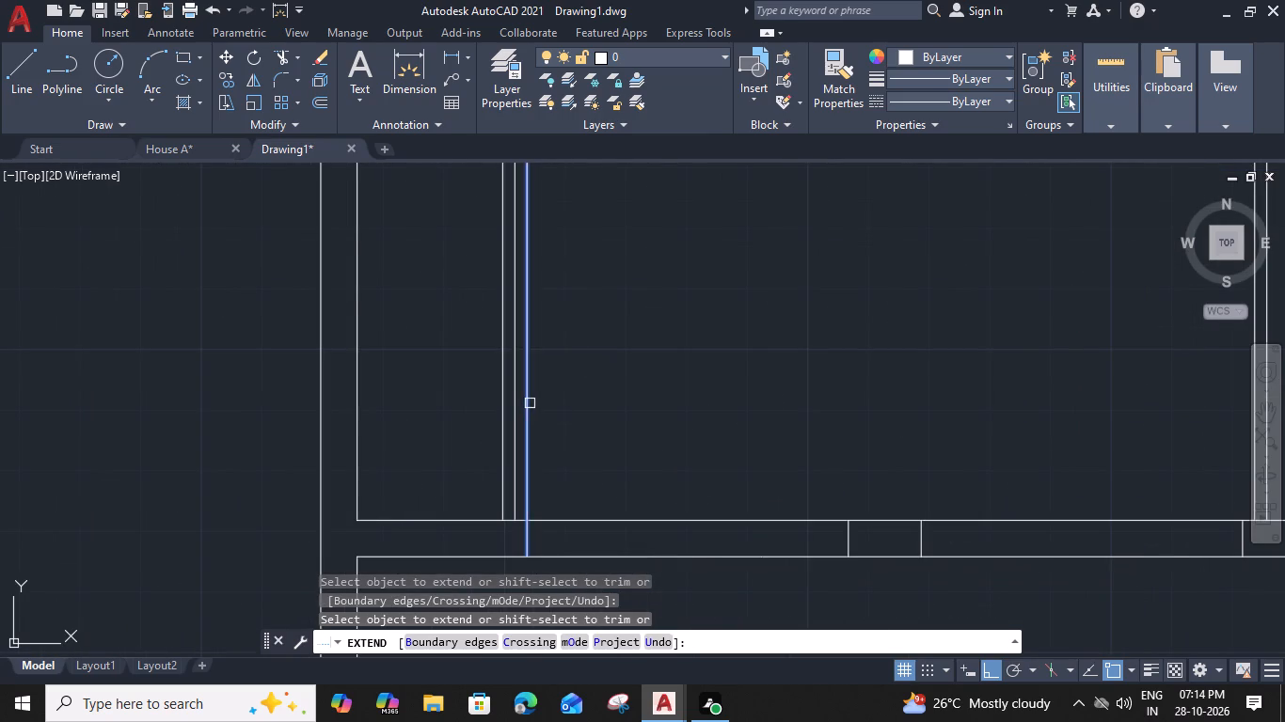
left_click(530, 403)
left_click(526, 400, "shift")
scroll(531, 397, "down", 2)
key("Escape")
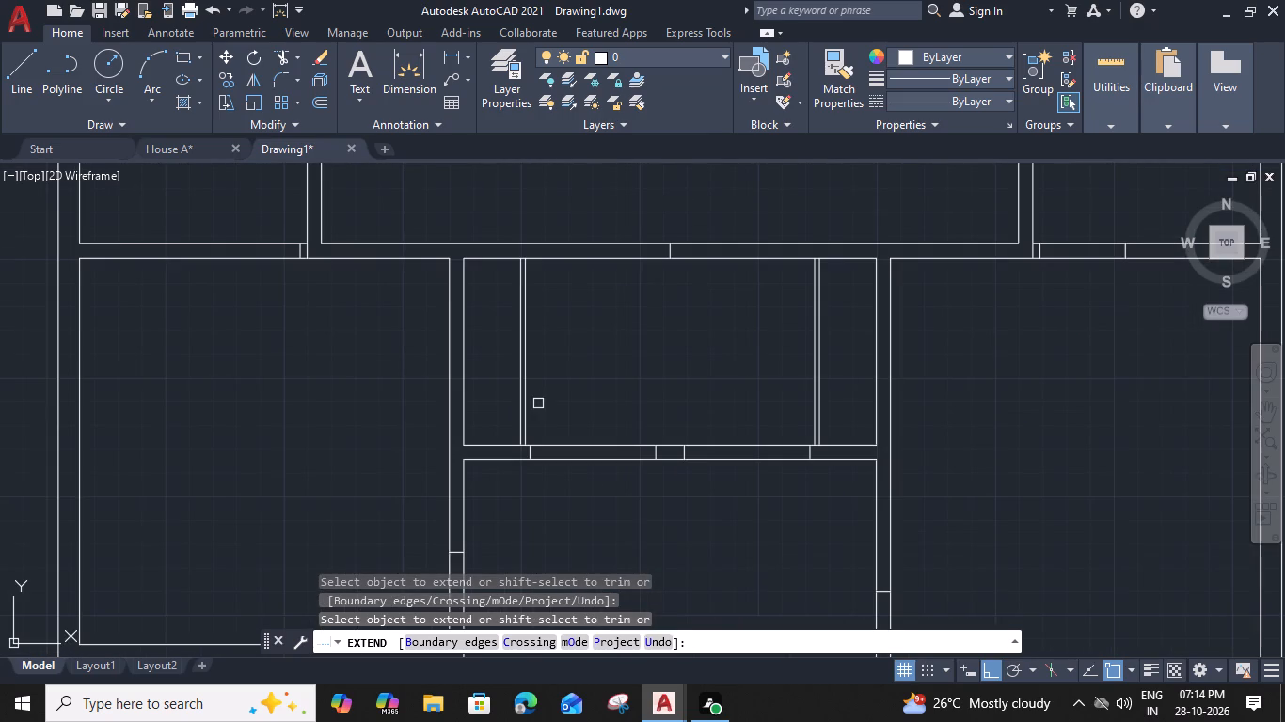
Trim the upper middle room's bottom wall lines on both sides of the central pier to open two gaps.
middle_click_drag(761, 339, 817, 351)
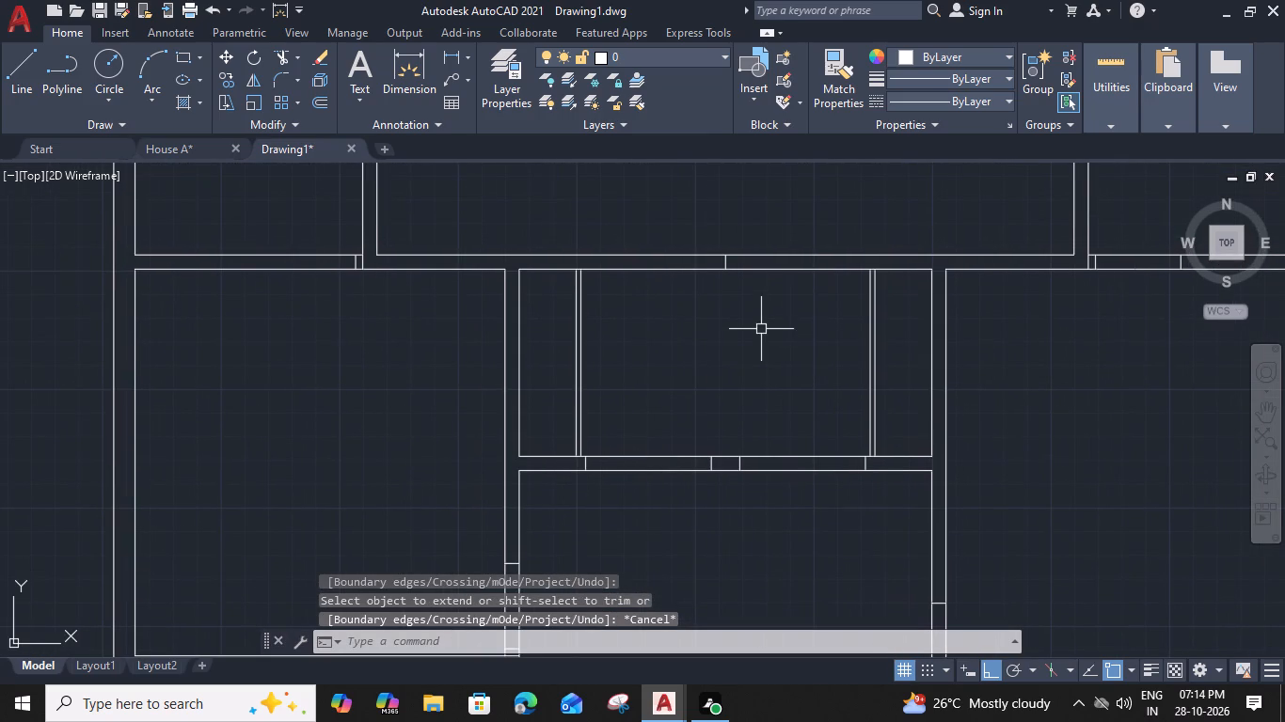
middle_click_drag(760, 298, 771, 306)
key("t")
key("r")
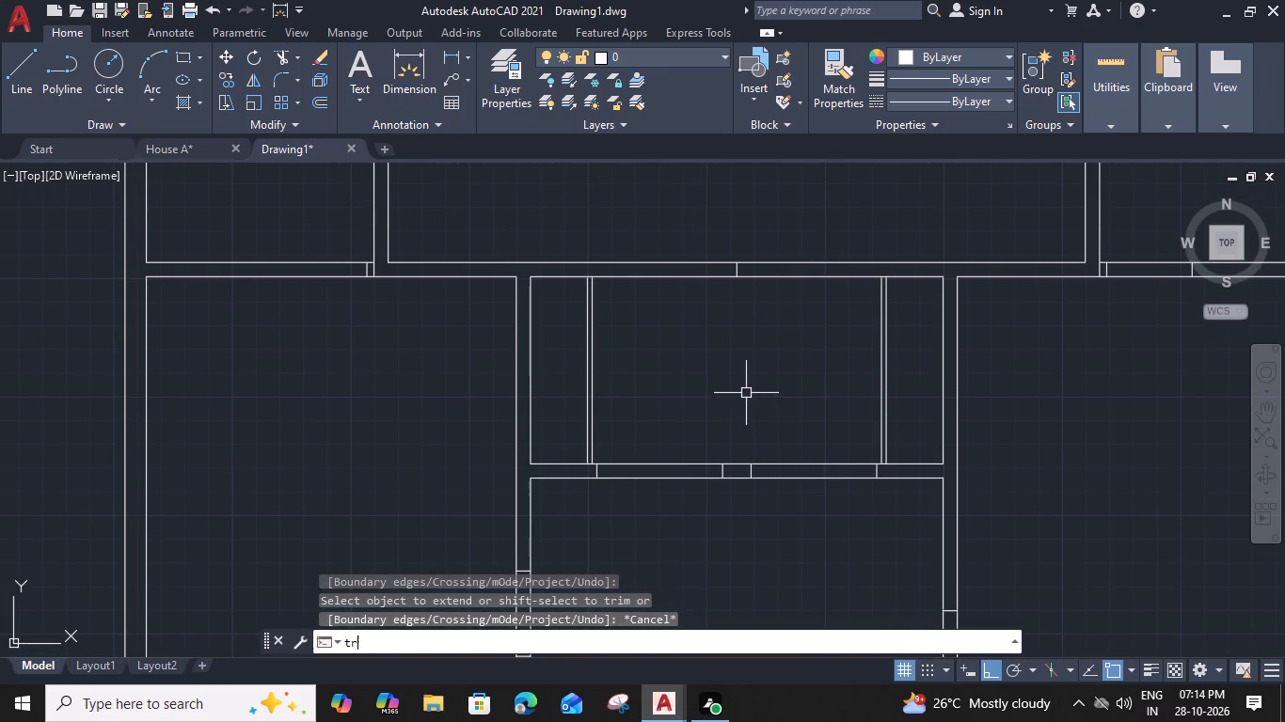
key("space")
left_click_drag(685, 429, 685, 439)
left_click(682, 510)
left_click_drag(831, 427, 829, 440)
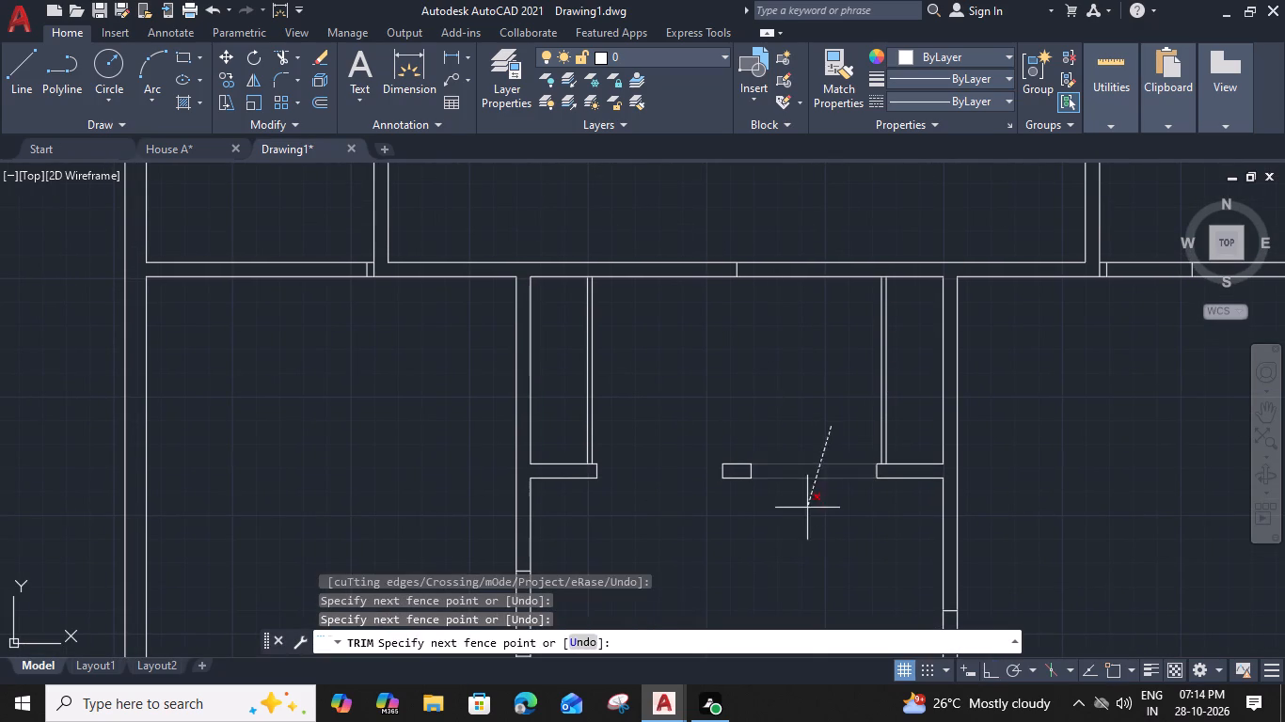
left_click(803, 510)
key("Escape")
Offset the centre mark in the upper middle room's top wall 2' to both sides.
middle_click_drag(695, 294, 696, 357)
scroll(719, 329, "up", 1)
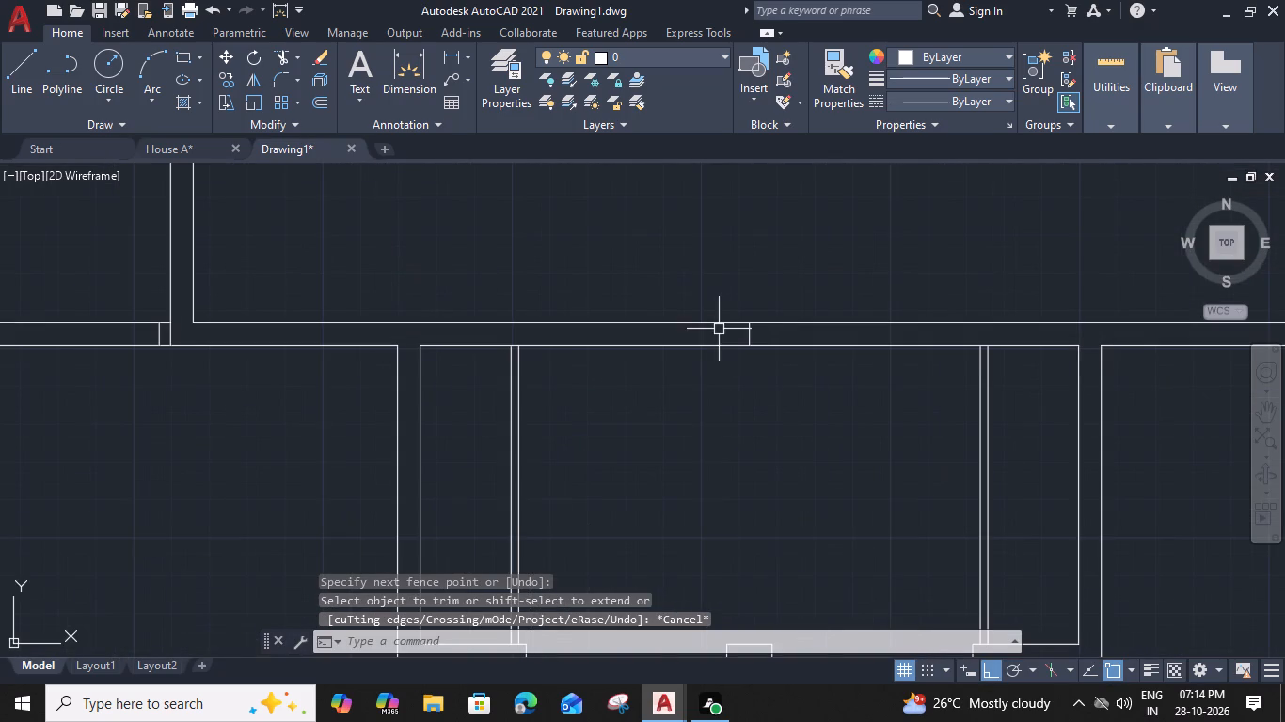
left_click(749, 337)
type("o")
key("space")
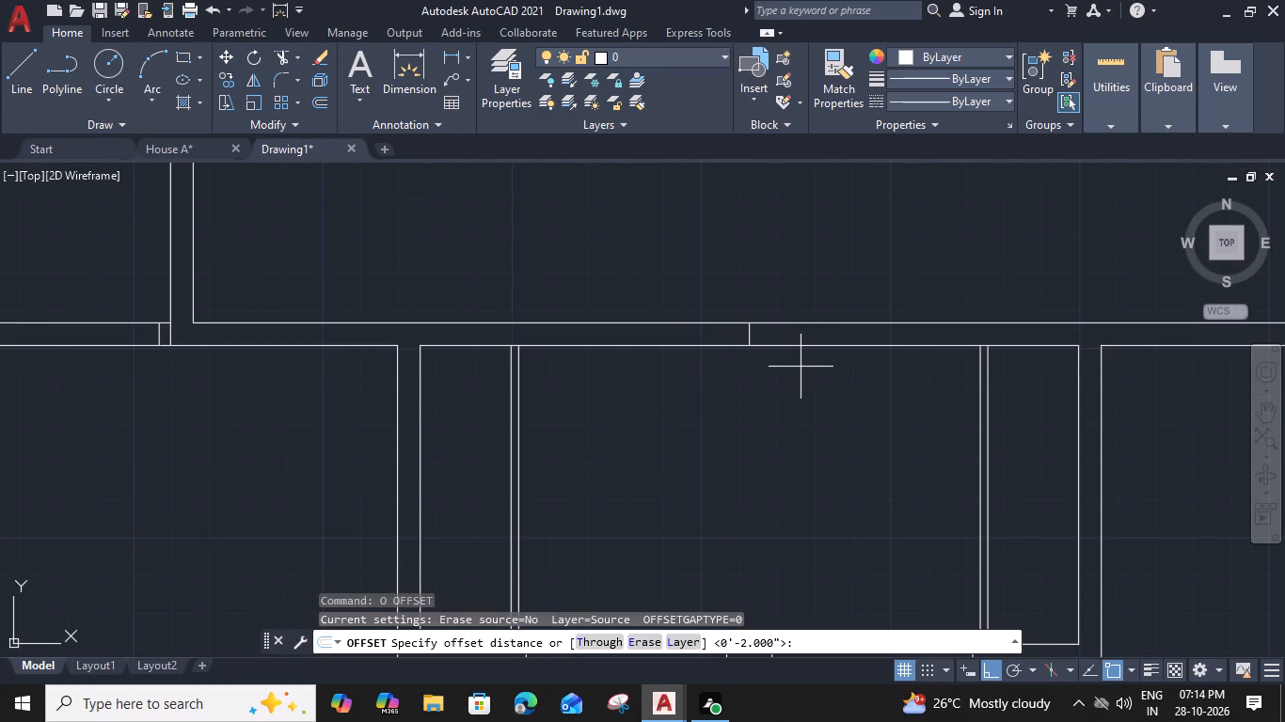
key("2")
key("apostrophe")
key("space")
left_click(865, 369)
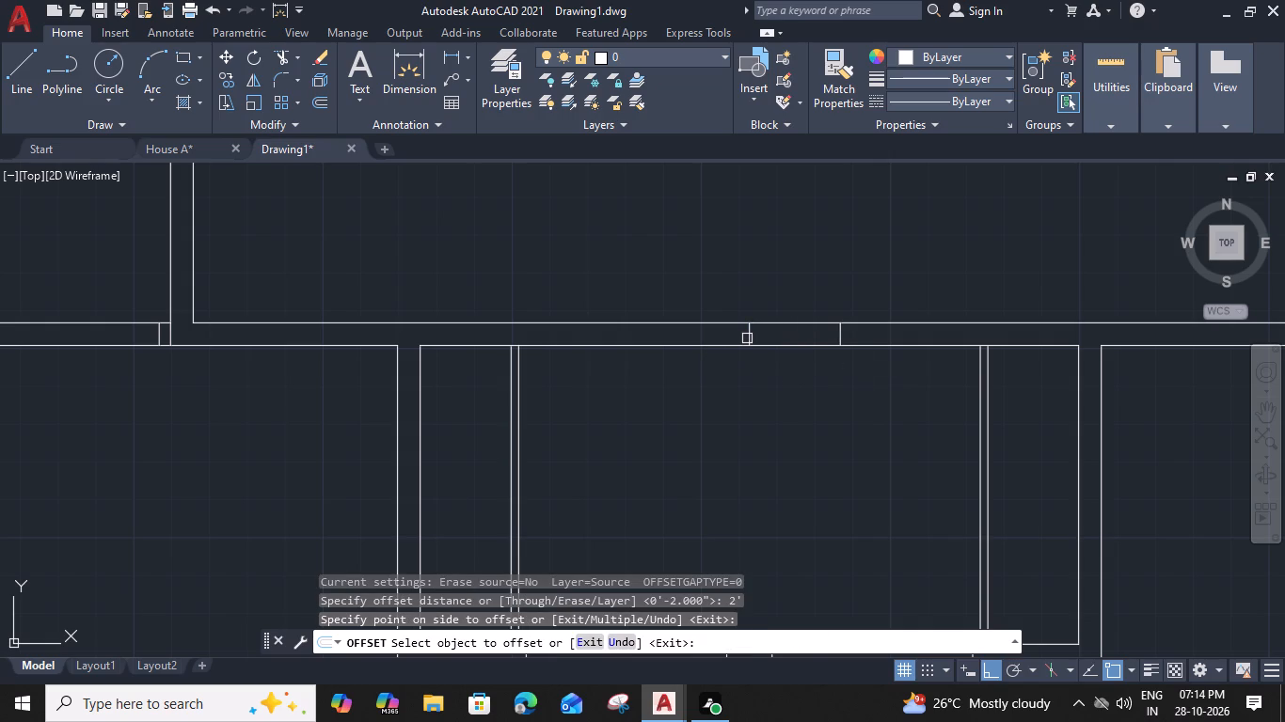
left_click(750, 333)
left_click(604, 345)
key("Escape")
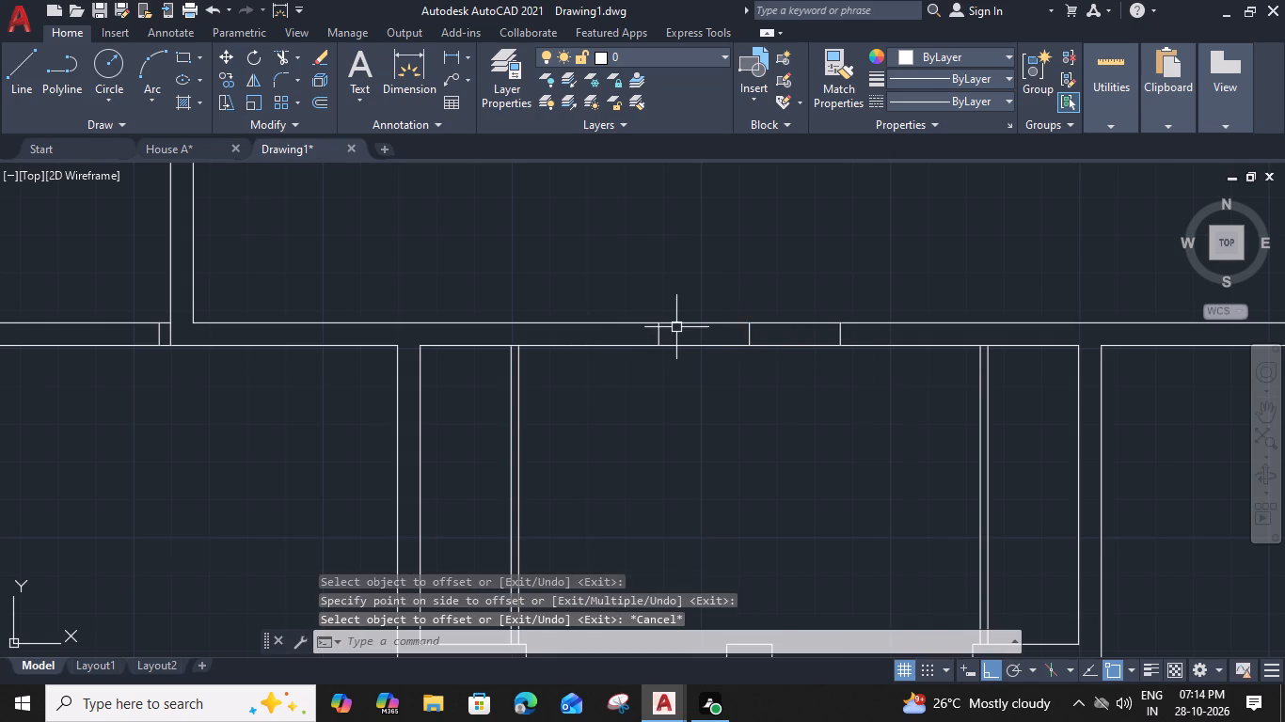
Trim the upper middle room's top wall lines between the two outer marks to open the gap.
type("tr")
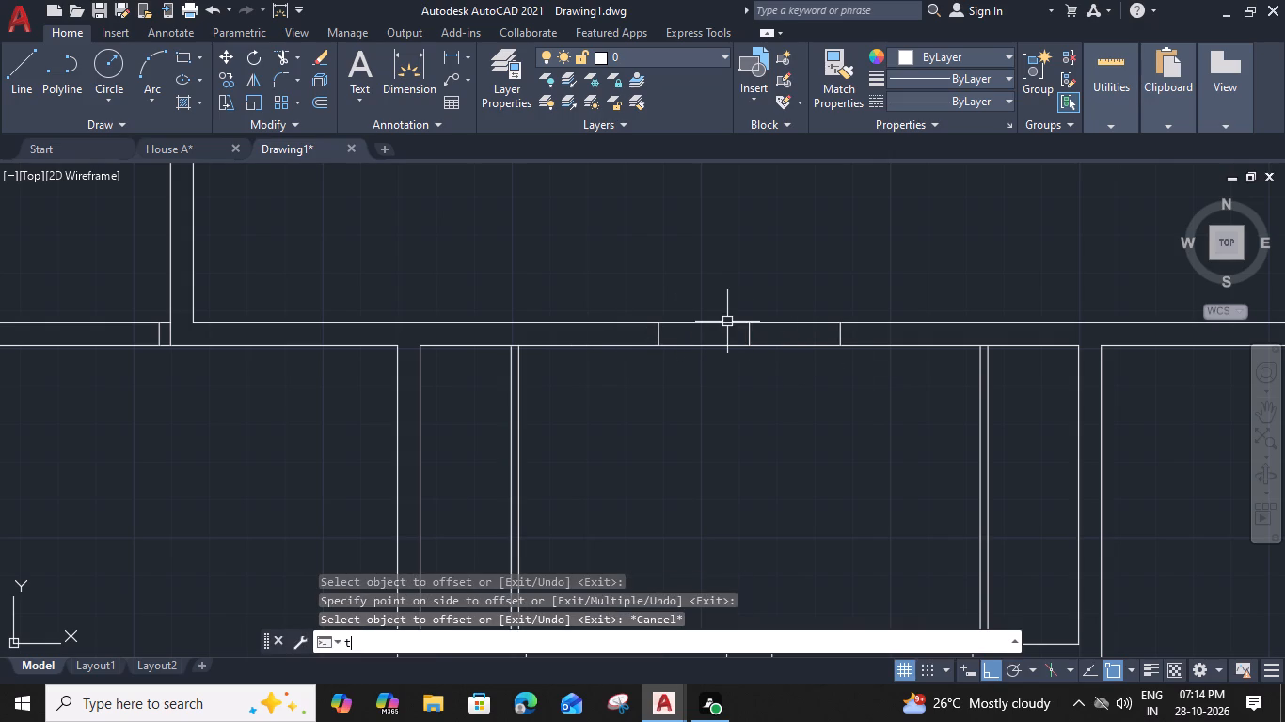
key("space")
left_click(725, 316)
left_click(722, 358)
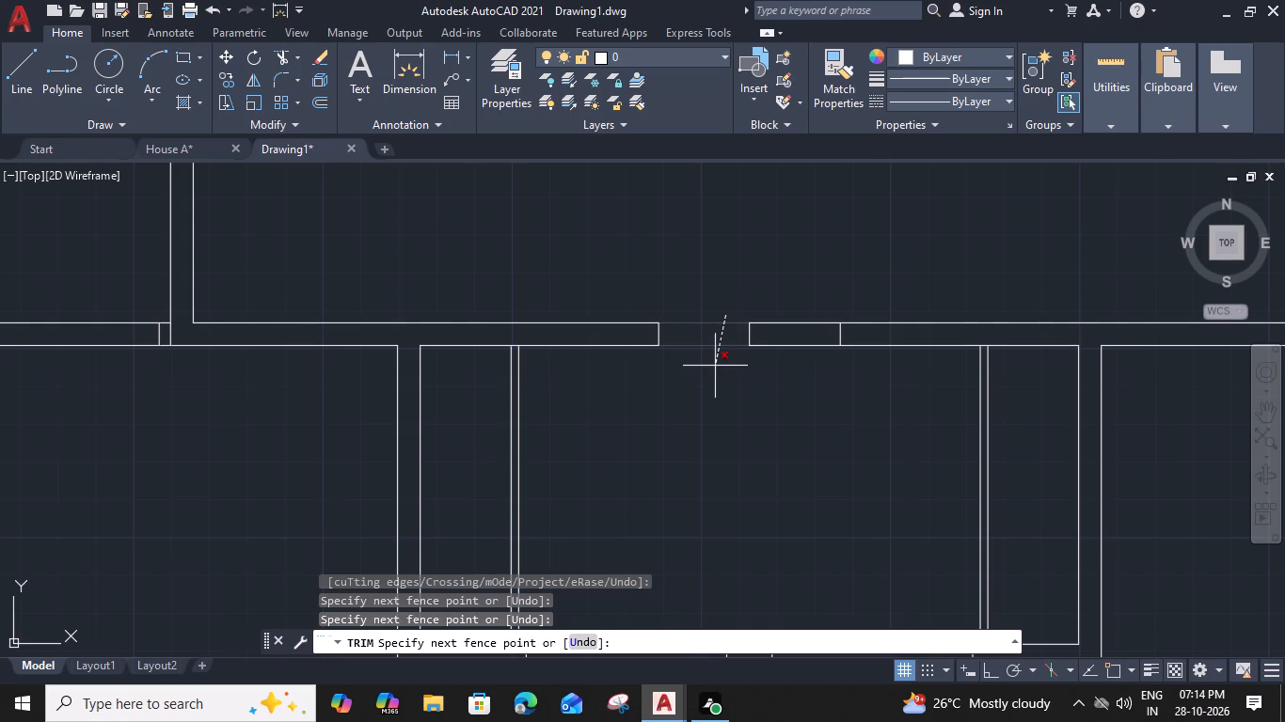
left_click_drag(801, 304, 802, 318)
left_click(800, 375)
key("Escape")
Offset both end lines of the top wall opening 9" outward into the wall.
left_click(661, 334)
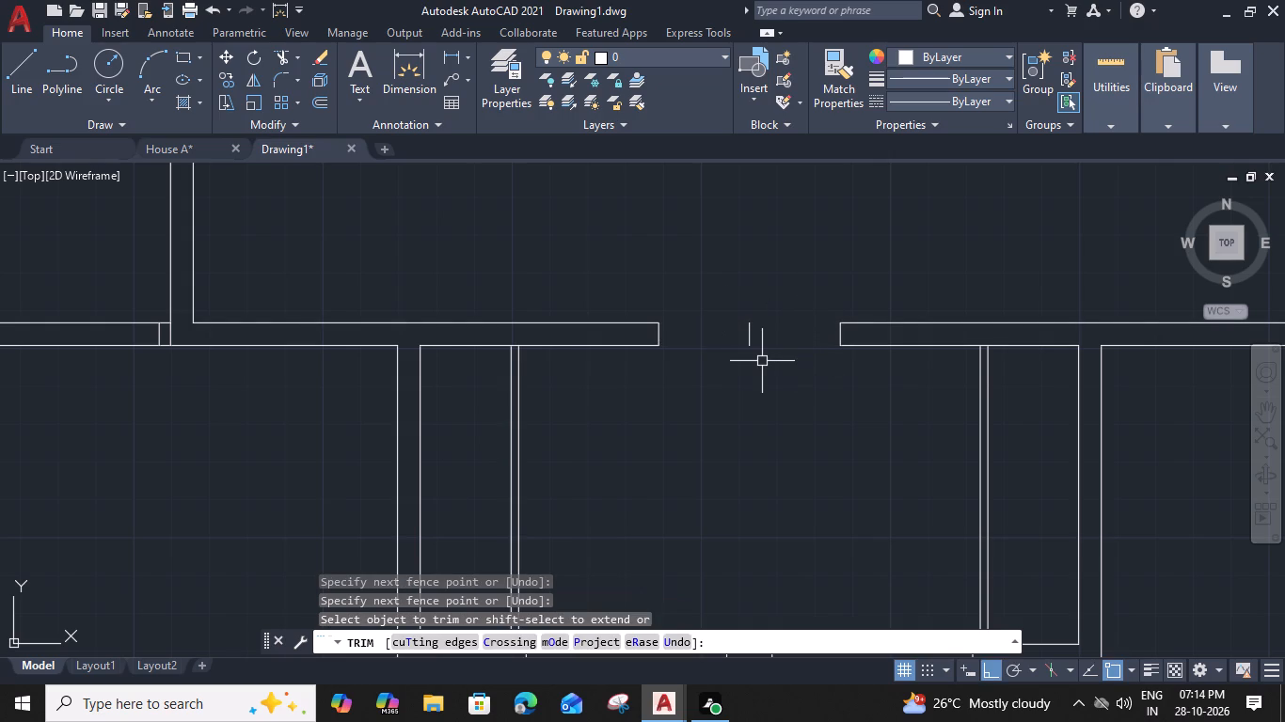
type("o 9")
key("shift+quotedbl")
key("Return")
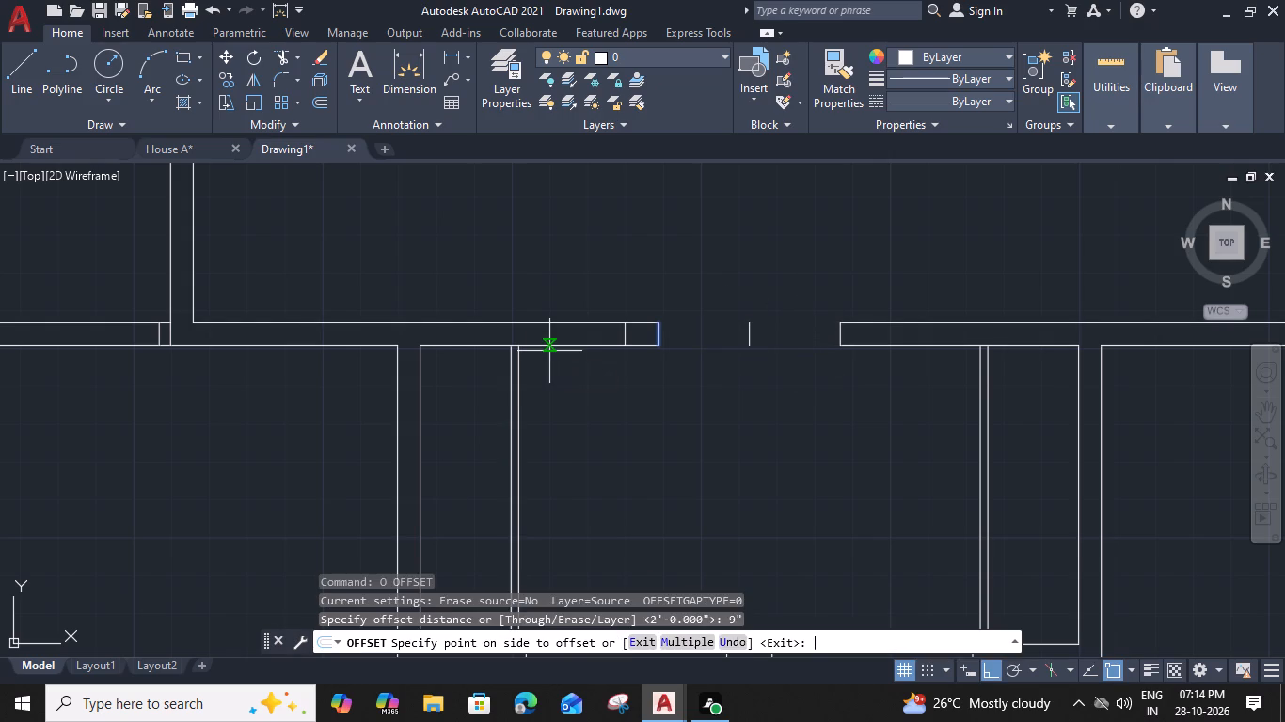
left_click(528, 355)
left_click(841, 333)
left_click(879, 336)
key("Escape")
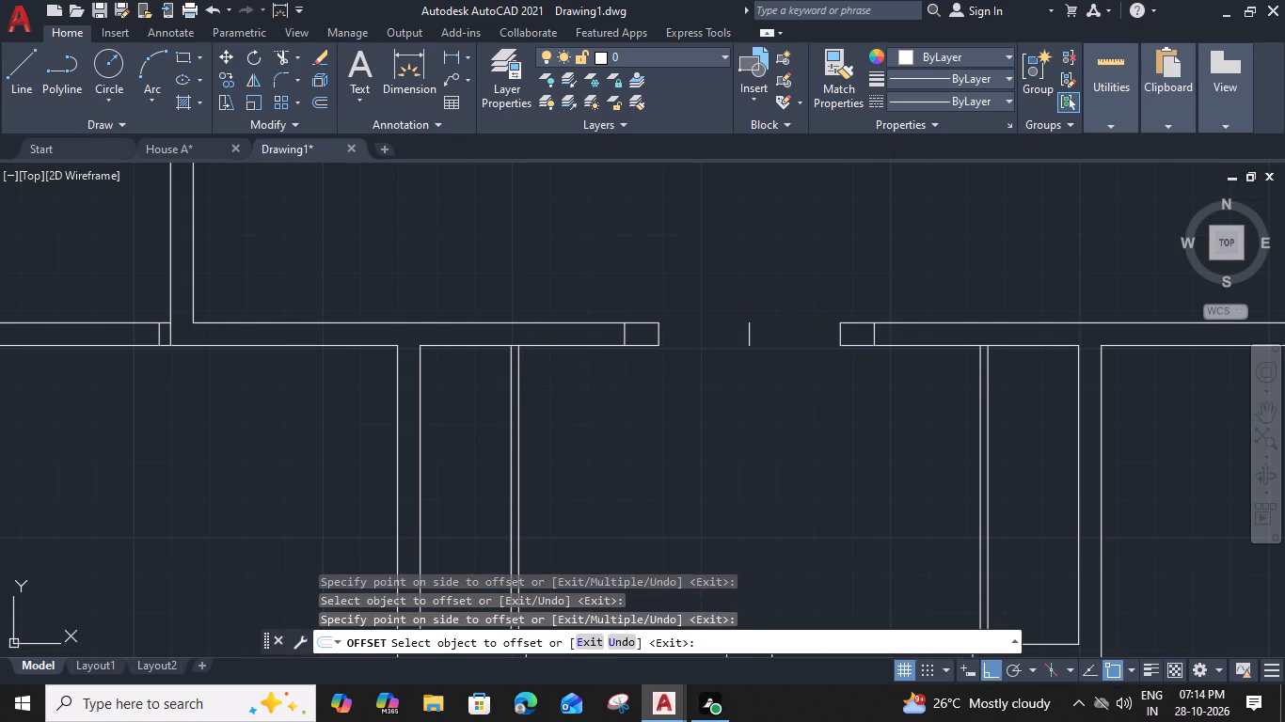
Trim open the upper right room's doorway, and trim the leftover partition line ends inside the wall at both upper corner rooms.
scroll(657, 353, "down", 1)
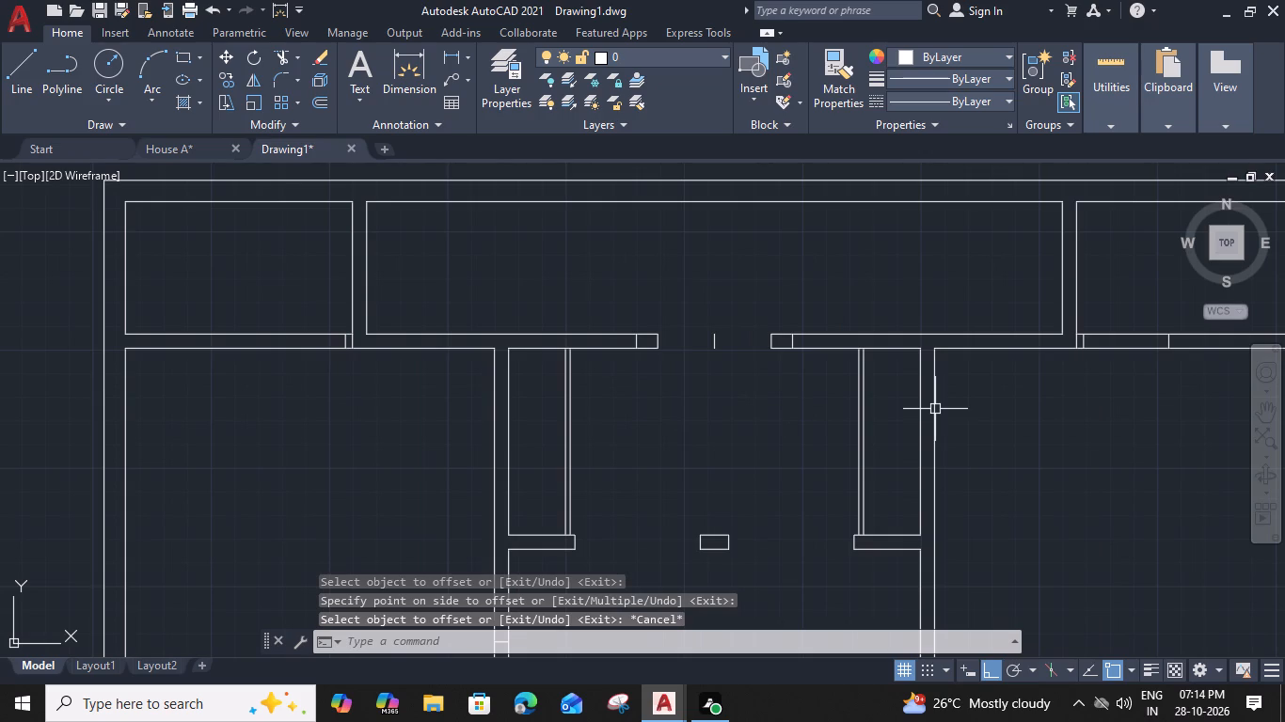
middle_click_drag(938, 413, 849, 395)
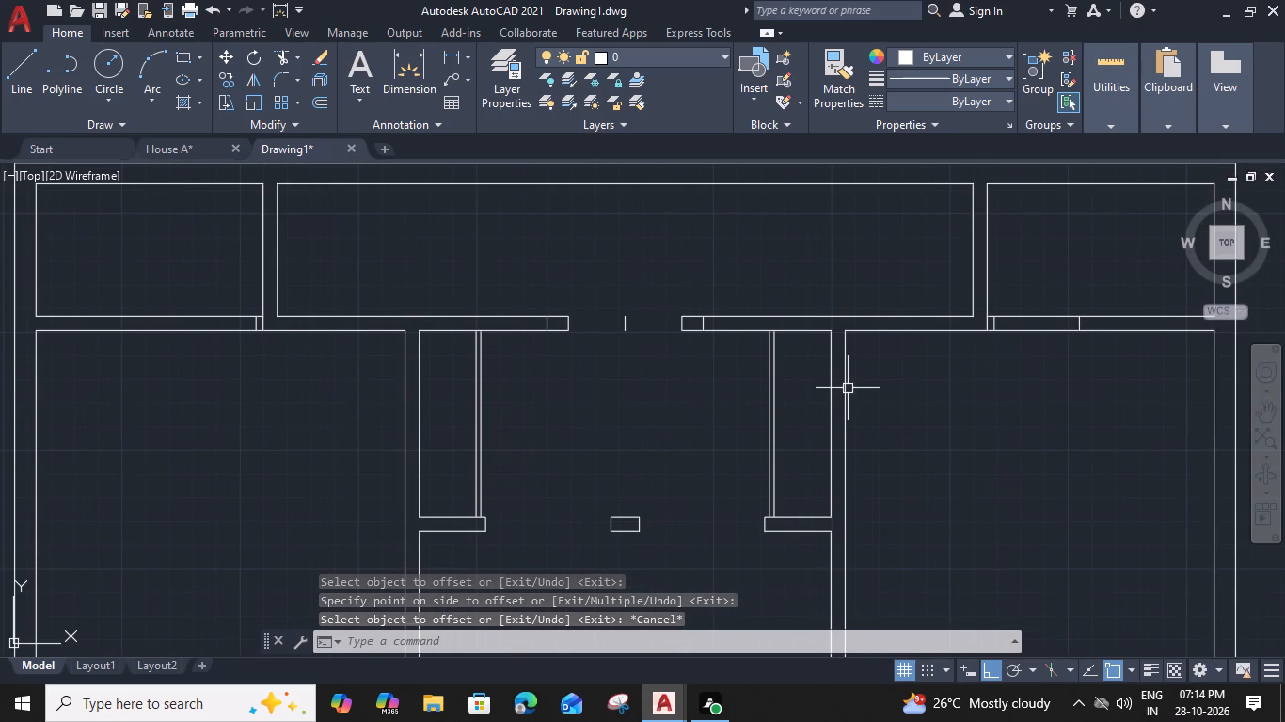
type("tr")
key("space")
left_click(1058, 302)
left_click(1031, 357)
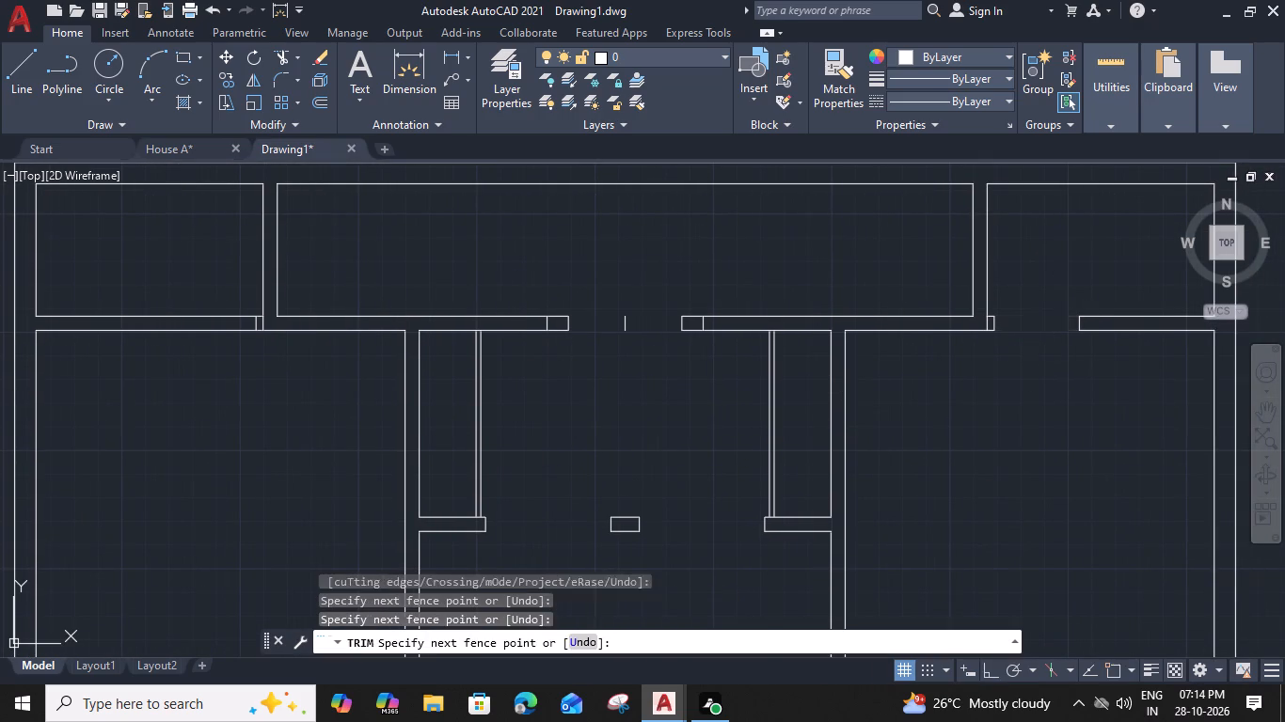
scroll(976, 325, "up", 1)
left_click(991, 322)
scroll(991, 322, "down", 2)
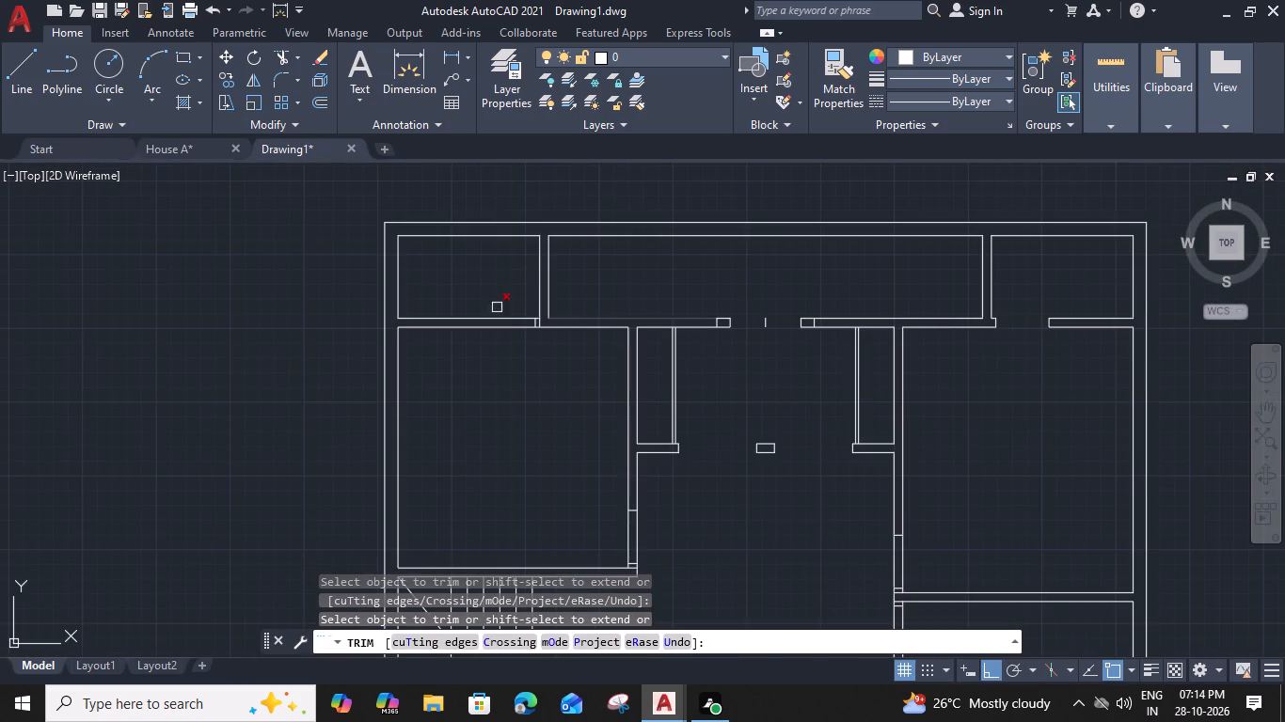
scroll(552, 326, "up", 2)
left_click(519, 317)
key("Escape")
Offset the door mark in the wall below the upper left corner room 2'6" left.
left_click(508, 318)
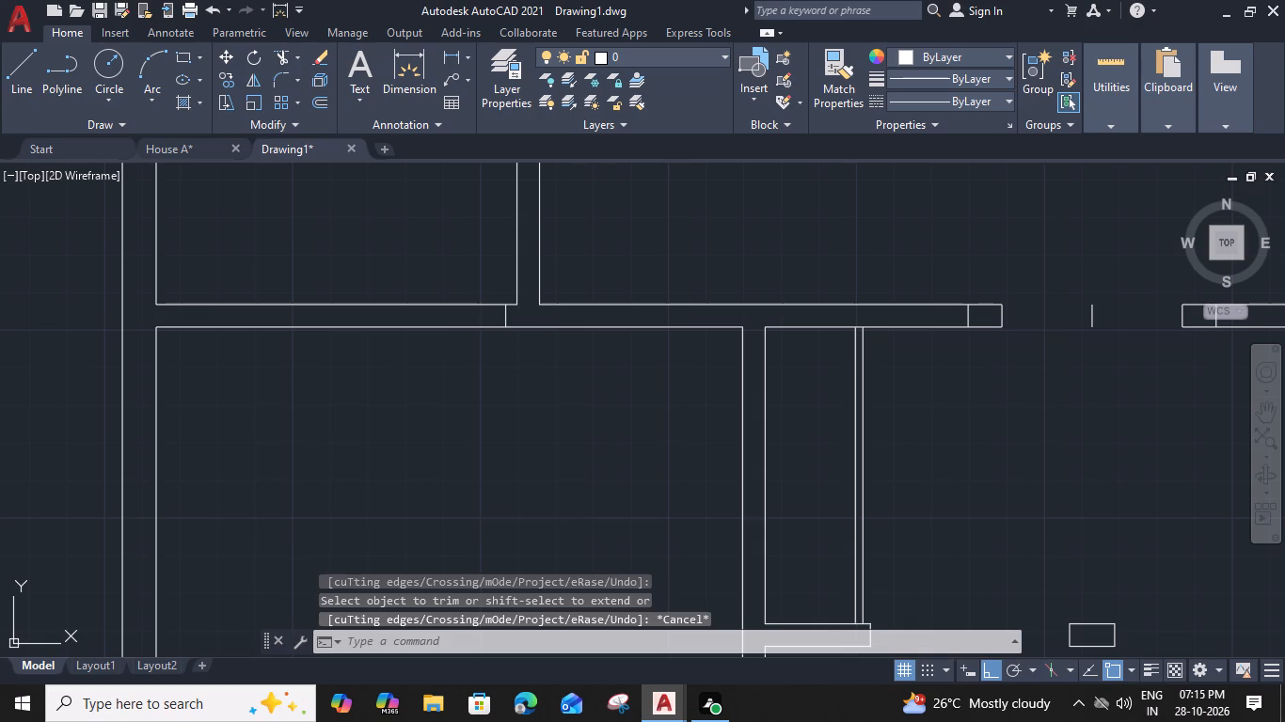
key("o")
key("space")
type("2'6\"")
key("Return")
left_click(368, 358)
key("Escape")
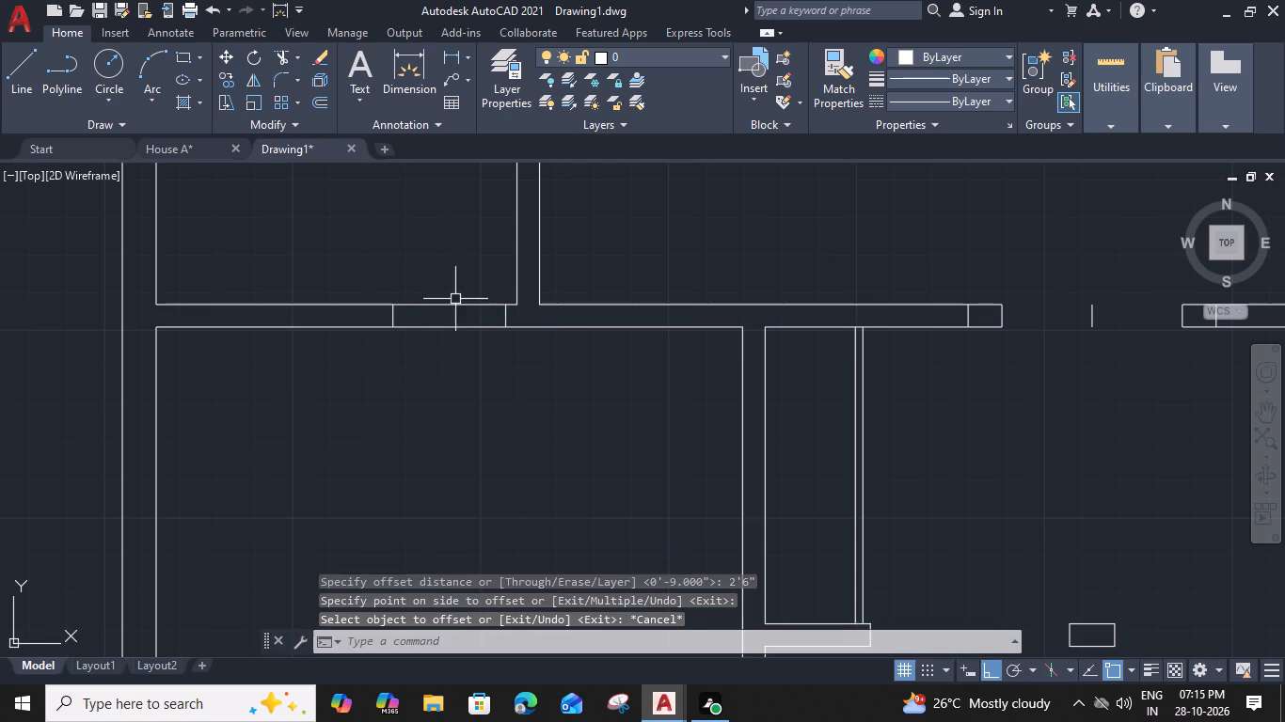
Trim the wall lines between the two marks below the upper left corner room to open the doorway.
type("tr")
key("space")
left_click(464, 292)
left_click(444, 392)
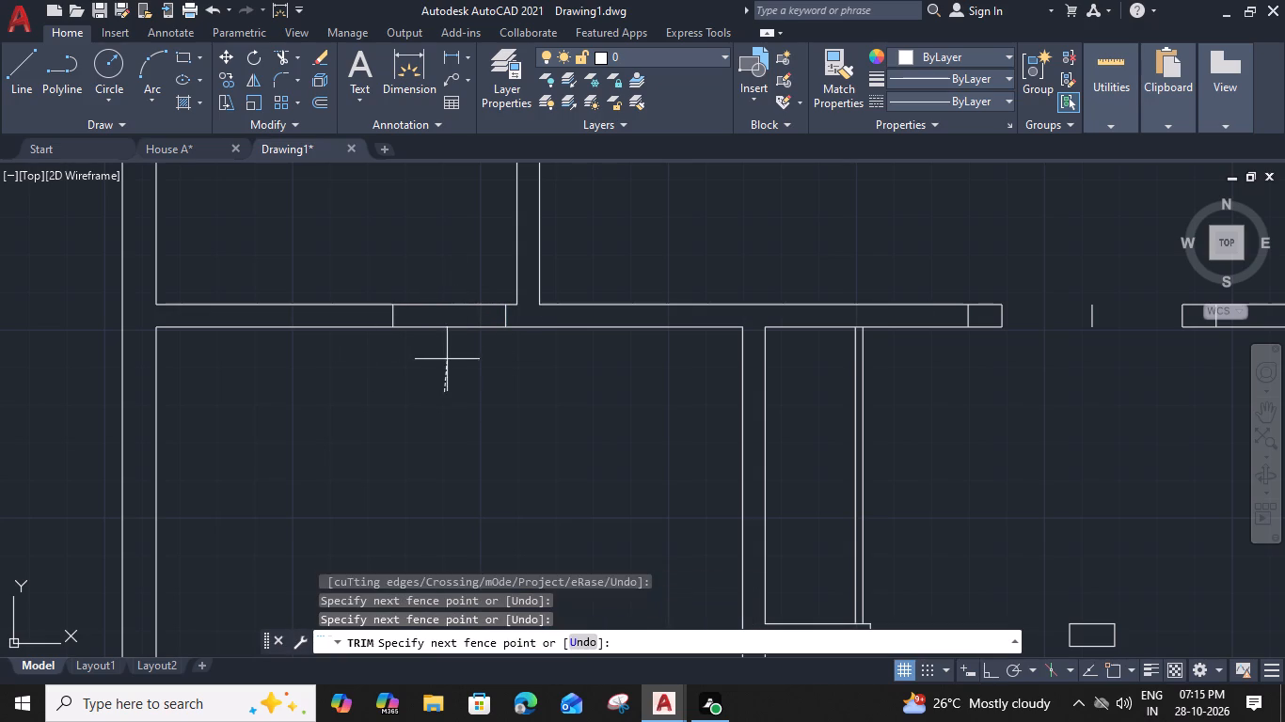
left_click(479, 243)
scroll(479, 245, "down", 2)
key("Escape")
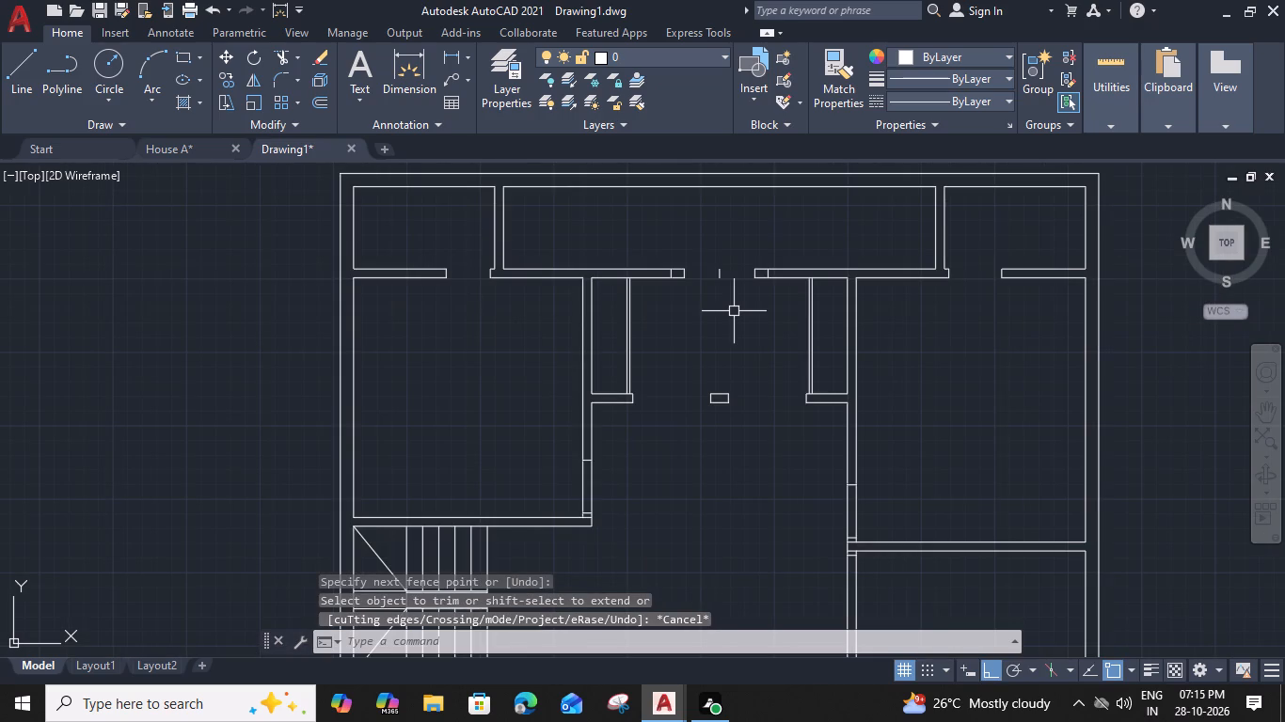
Quick-measure the distances around the doorway below the upper right corner room.
key("m")
type("ea")
key("space")
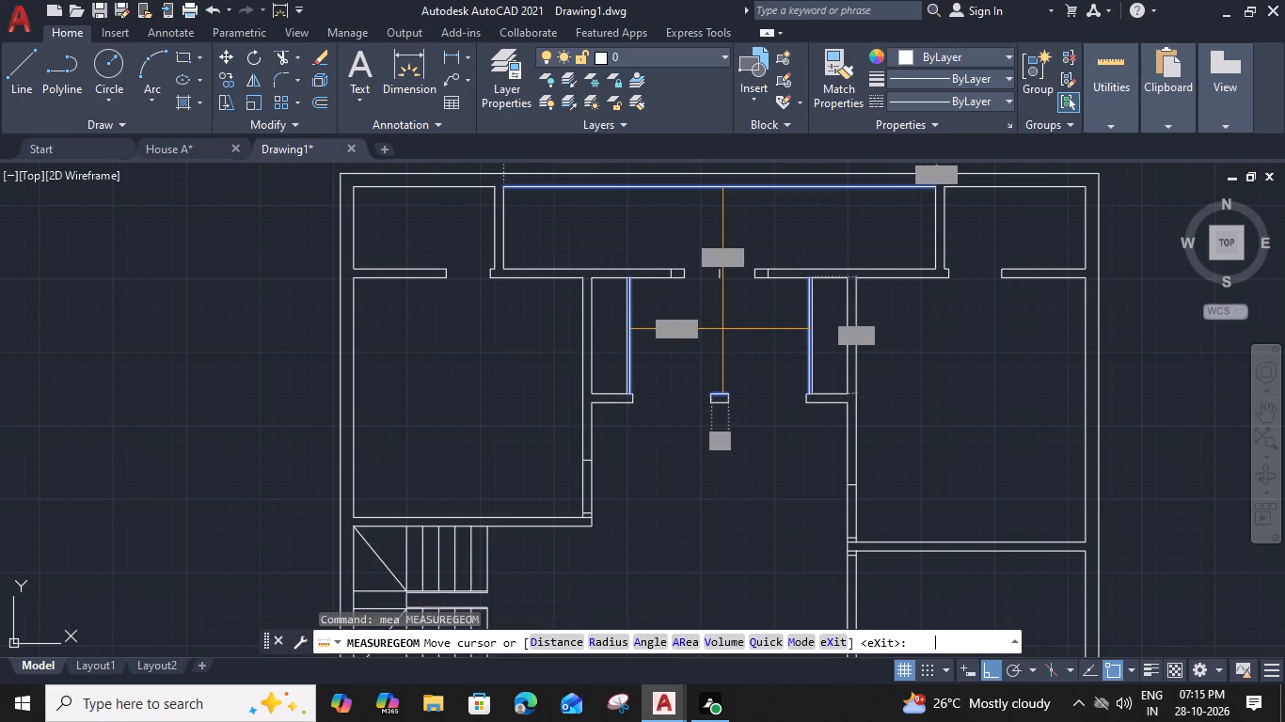
scroll(899, 272, "up", 1)
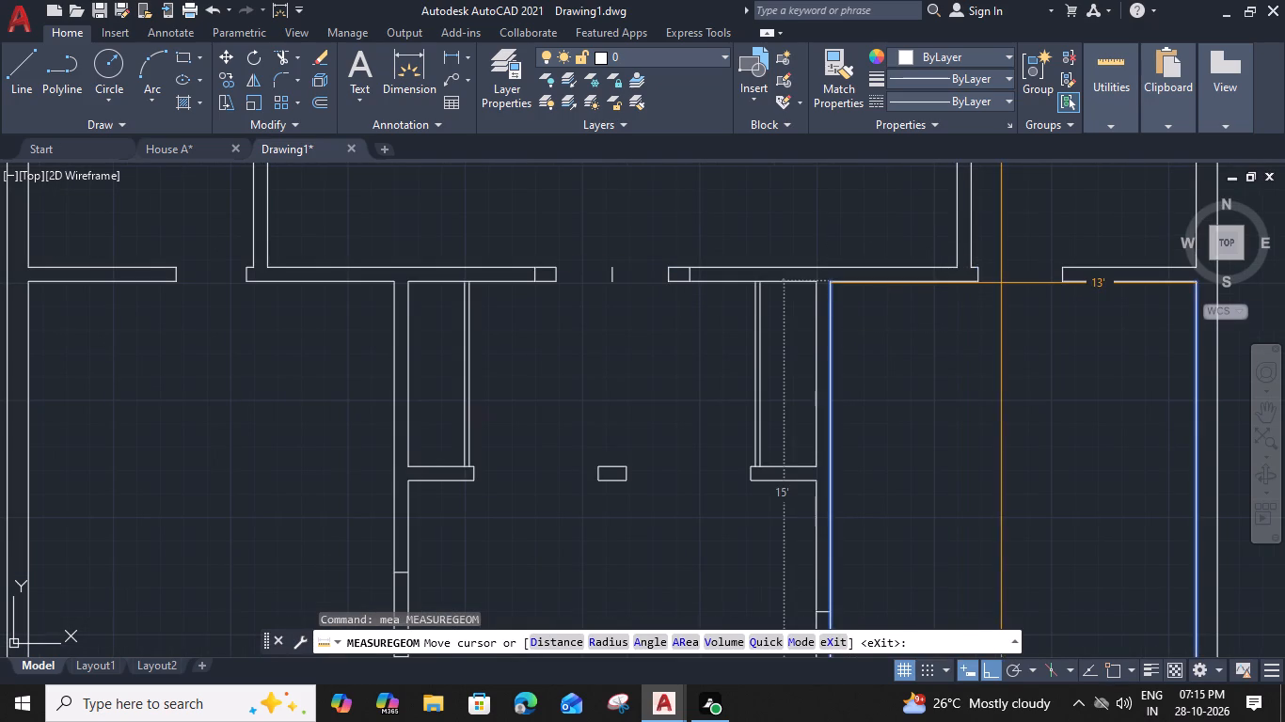
key("Escape")
Offset the left end line of the doorway below the upper right corner room 2'6" right.
scroll(1013, 271, "up", 1)
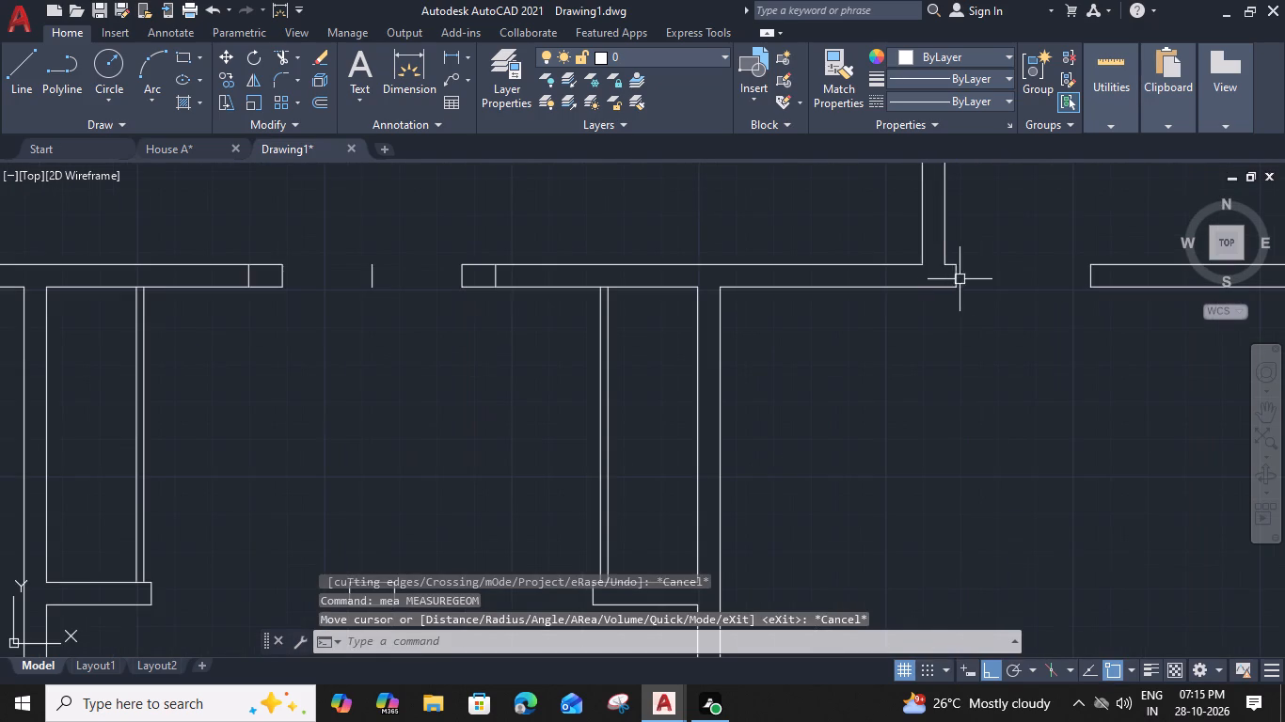
left_click(958, 276)
type("o 2'6\"")
key("Return")
left_click(1030, 290)
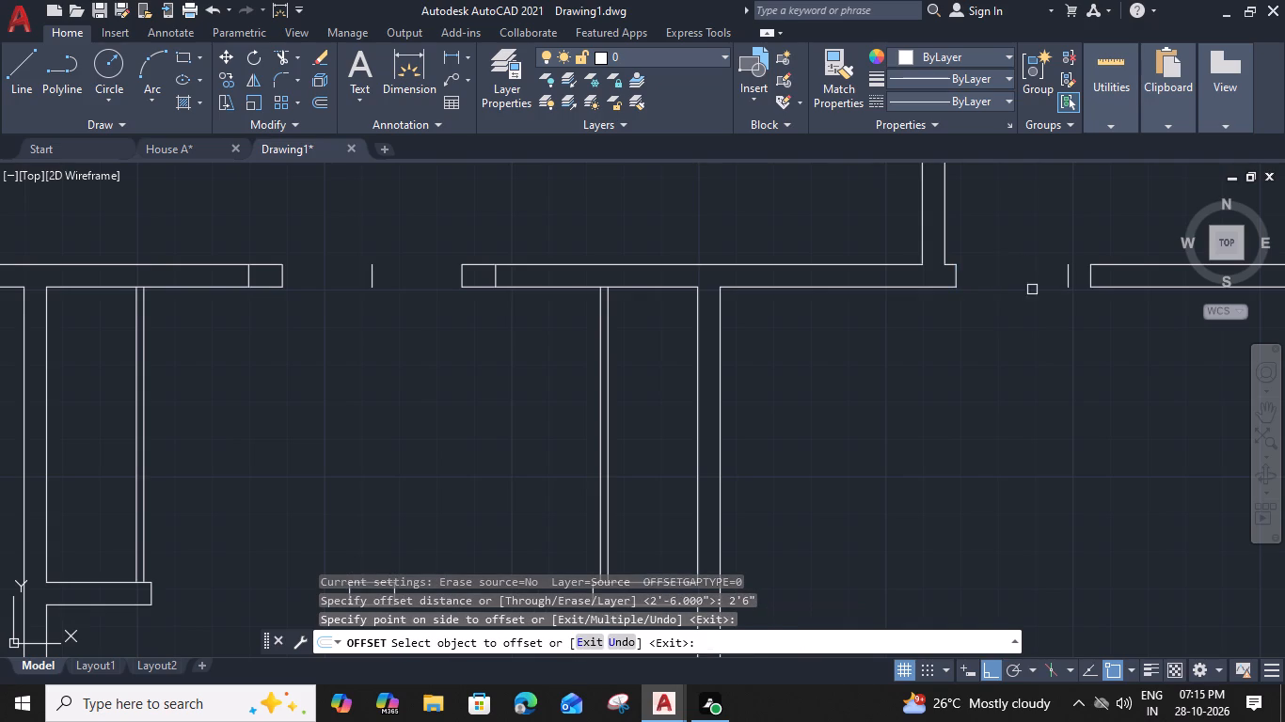
middle_click_drag(1032, 290, 785, 315)
key("Escape")
Extend both wall lines below the upper right corner room to the offset door mark and trim away the old end line.
type("ex")
key("space")
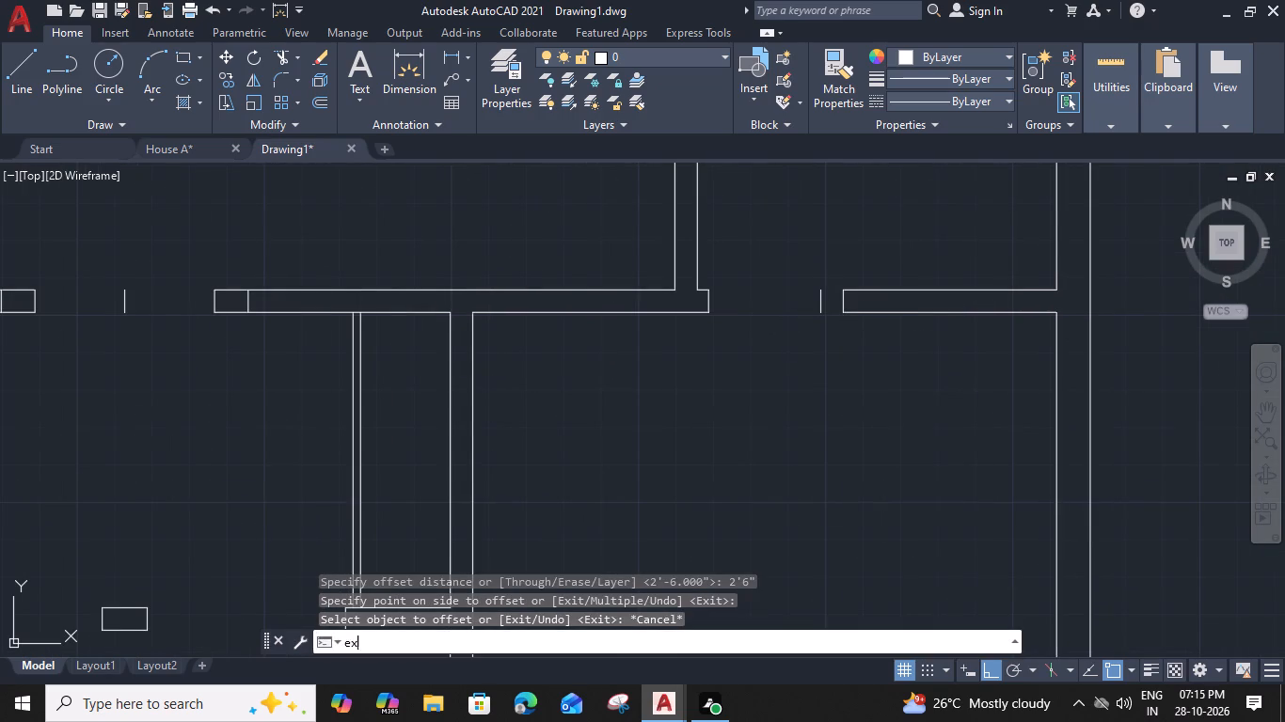
left_click(890, 286)
left_click(882, 309)
left_click(844, 301, "shift")
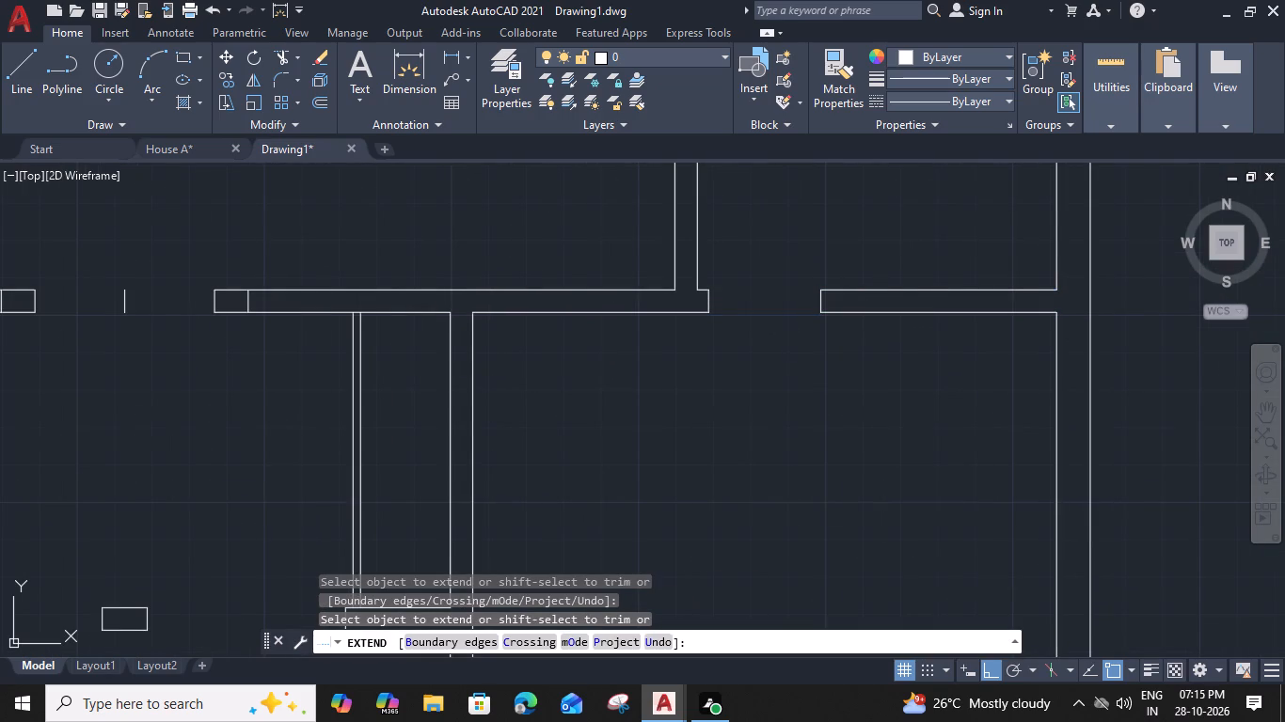
key("Escape")
Trim the wall junction lines and the wall between the door marks to open the doorway into the right middle room.
scroll(769, 325, "down", 2)
middle_click_drag(755, 377, 795, 253)
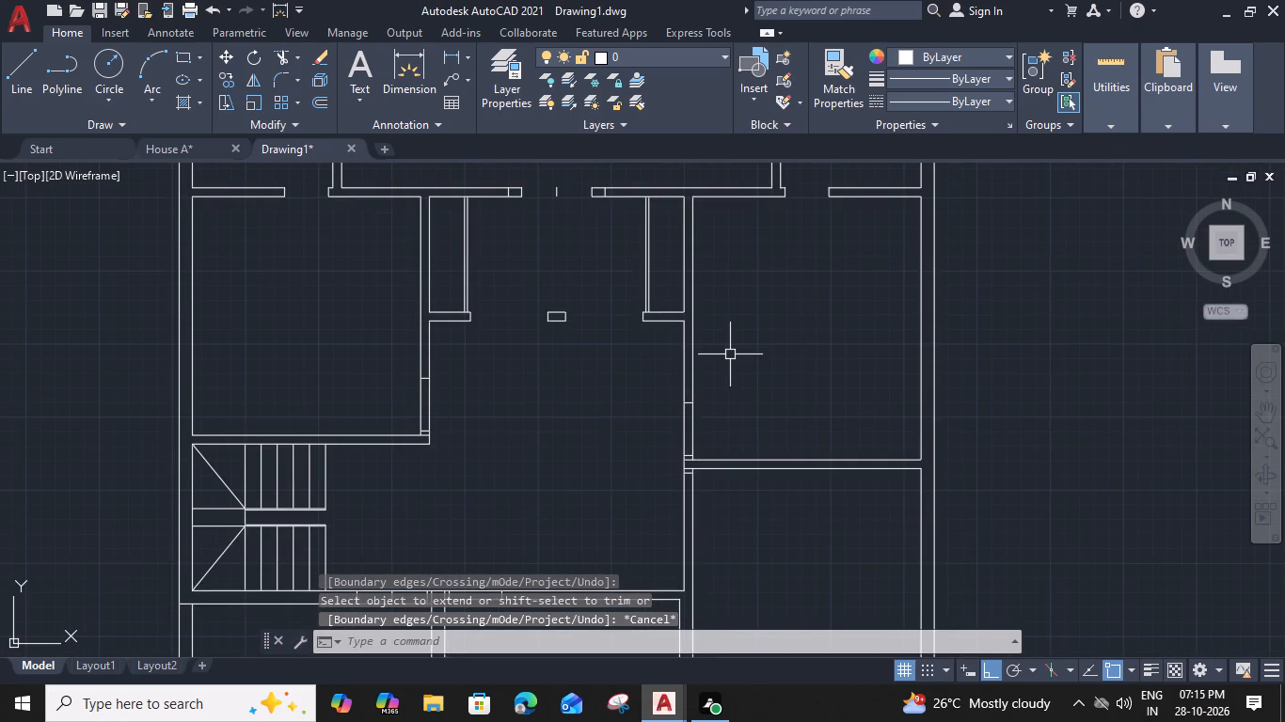
type("tr")
key("space")
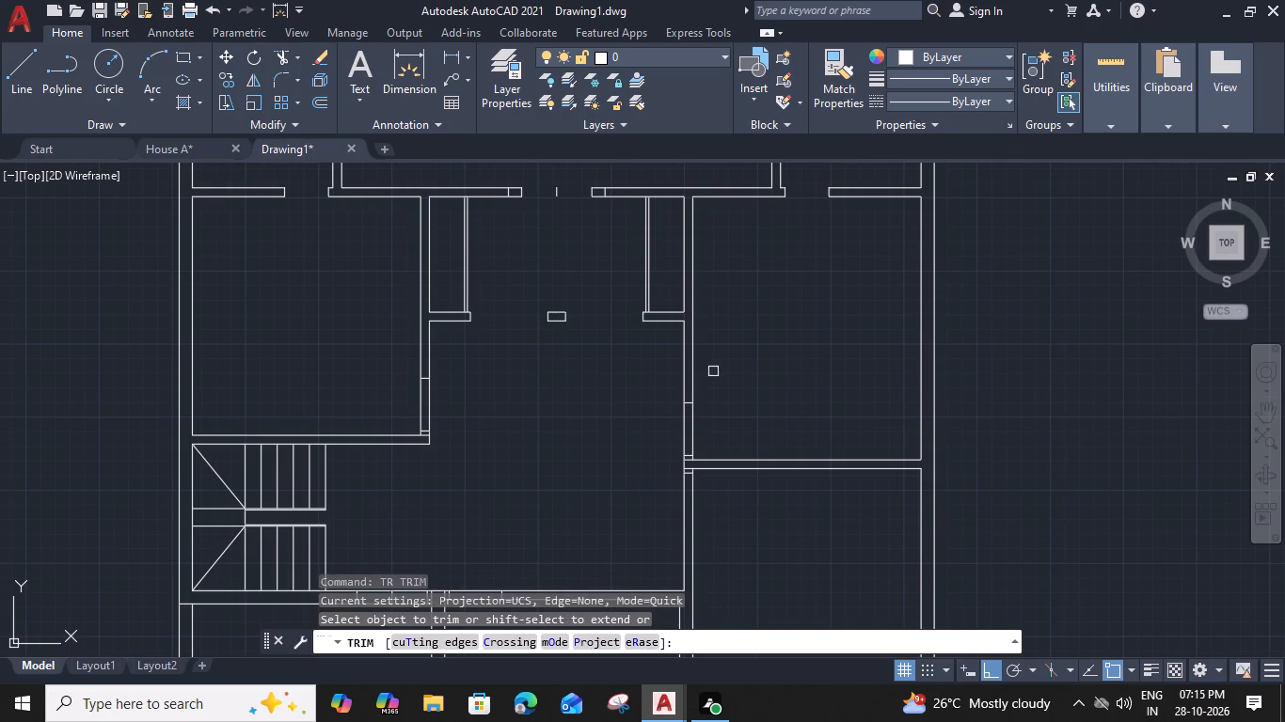
scroll(725, 408, "up", 3)
middle_click_drag(666, 458, 744, 190)
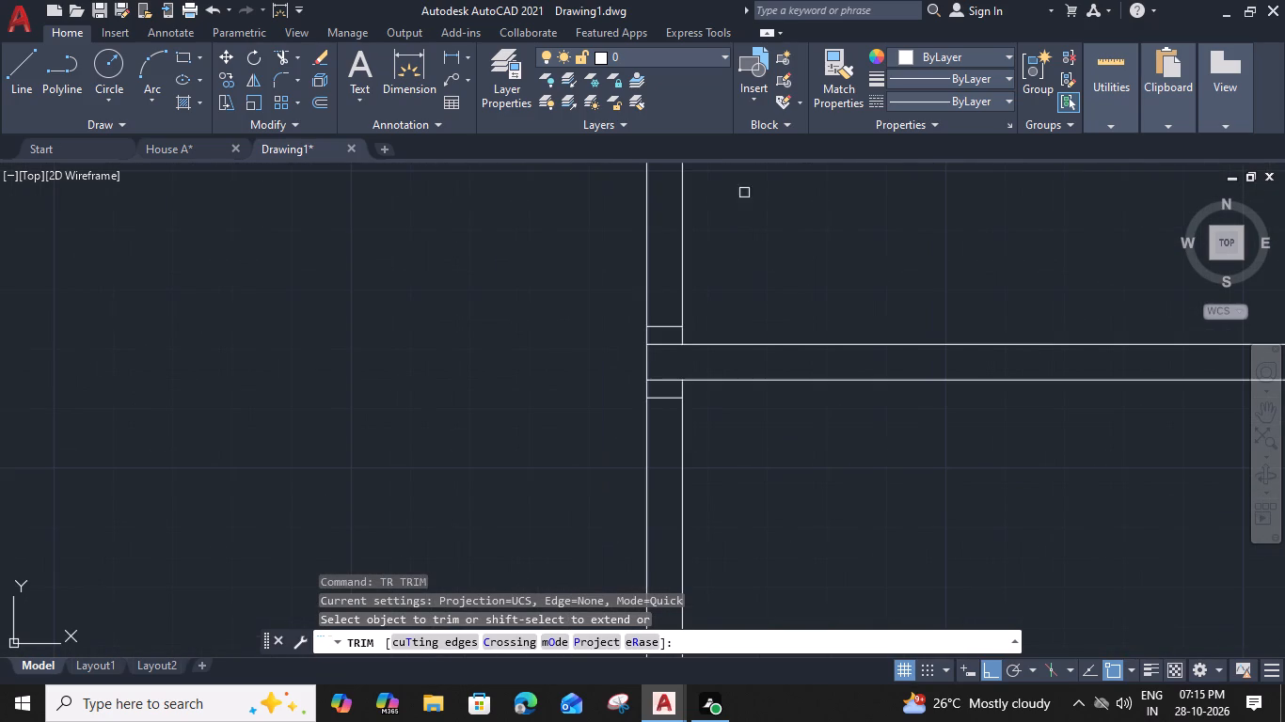
left_click(665, 345)
left_click(660, 380)
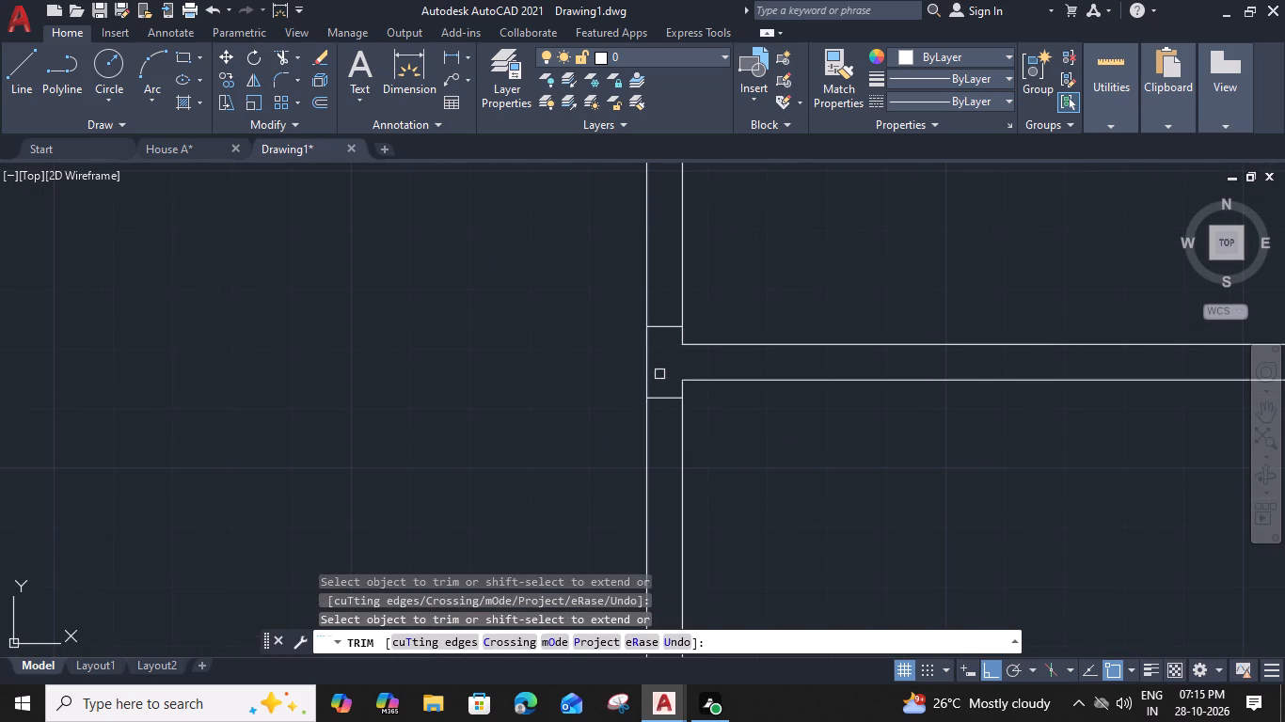
scroll(659, 372, "down", 2)
left_click(692, 314)
left_click(614, 312)
scroll(614, 312, "down", 2)
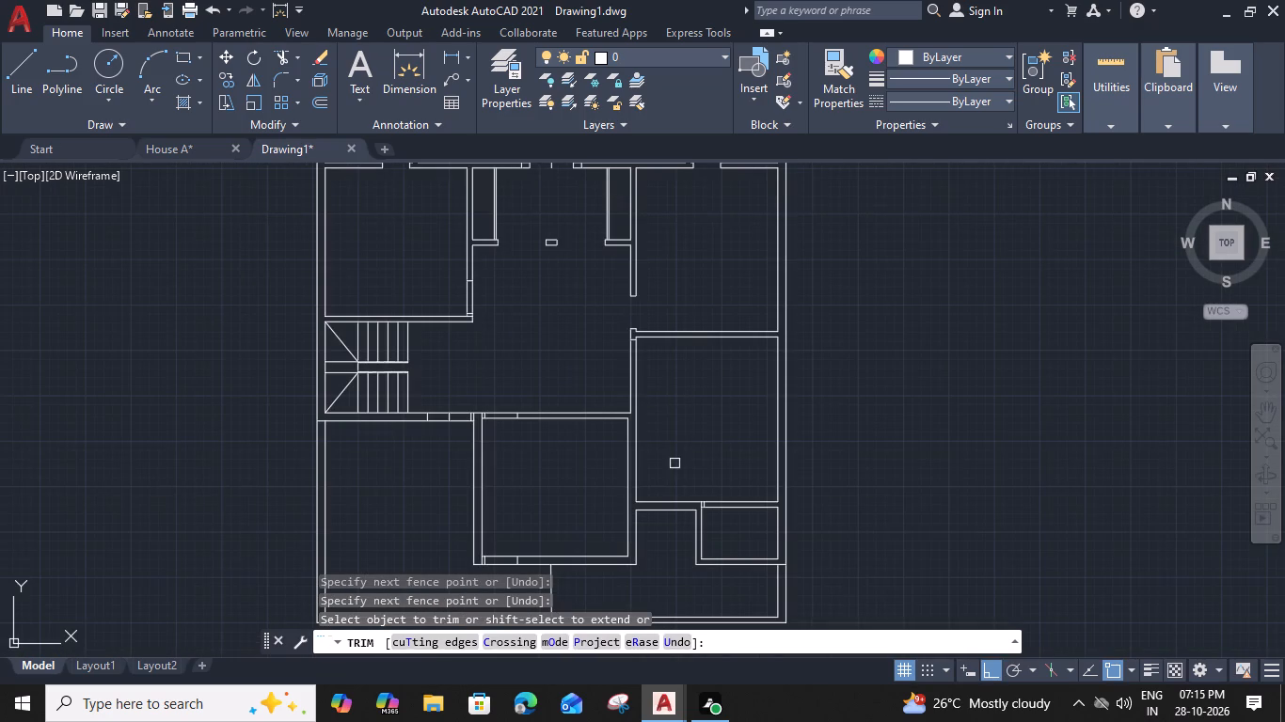
Trim the short leftover line inside the wall above the small lower right room.
scroll(706, 527, "up", 3)
left_click(688, 440)
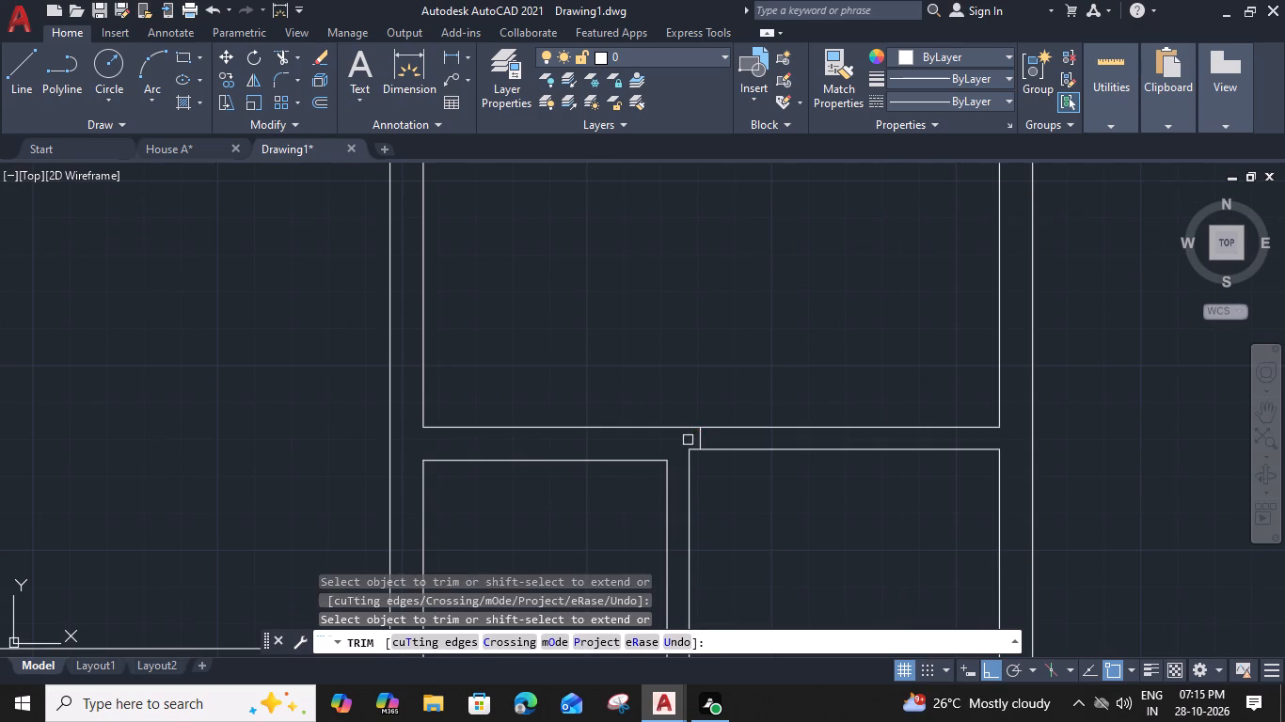
Trim the right wall of the room above the staircase between its door marks and clear the leftover corner line.
scroll(688, 440, "down", 3)
middle_click_drag(498, 275, 572, 374)
scroll(529, 337, "up", 2)
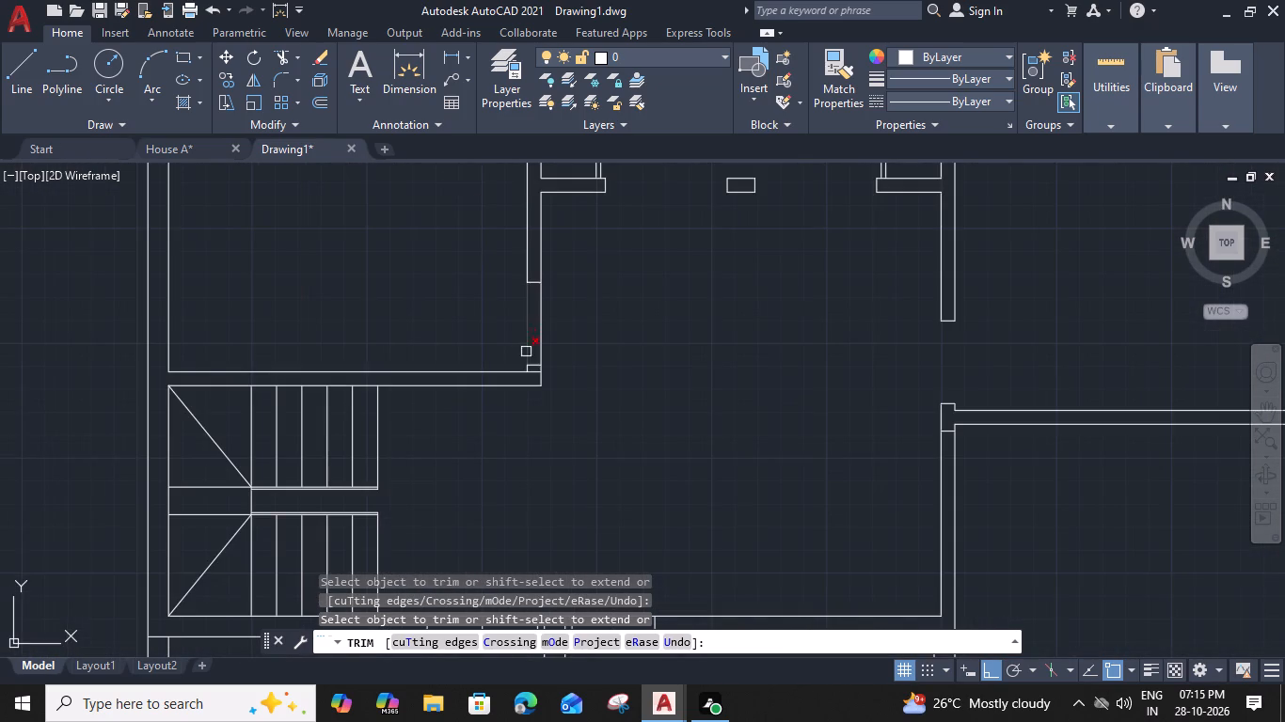
scroll(534, 374, "up", 1)
left_click(535, 370)
left_click(503, 304)
left_click(666, 297)
scroll(668, 305, "down", 3)
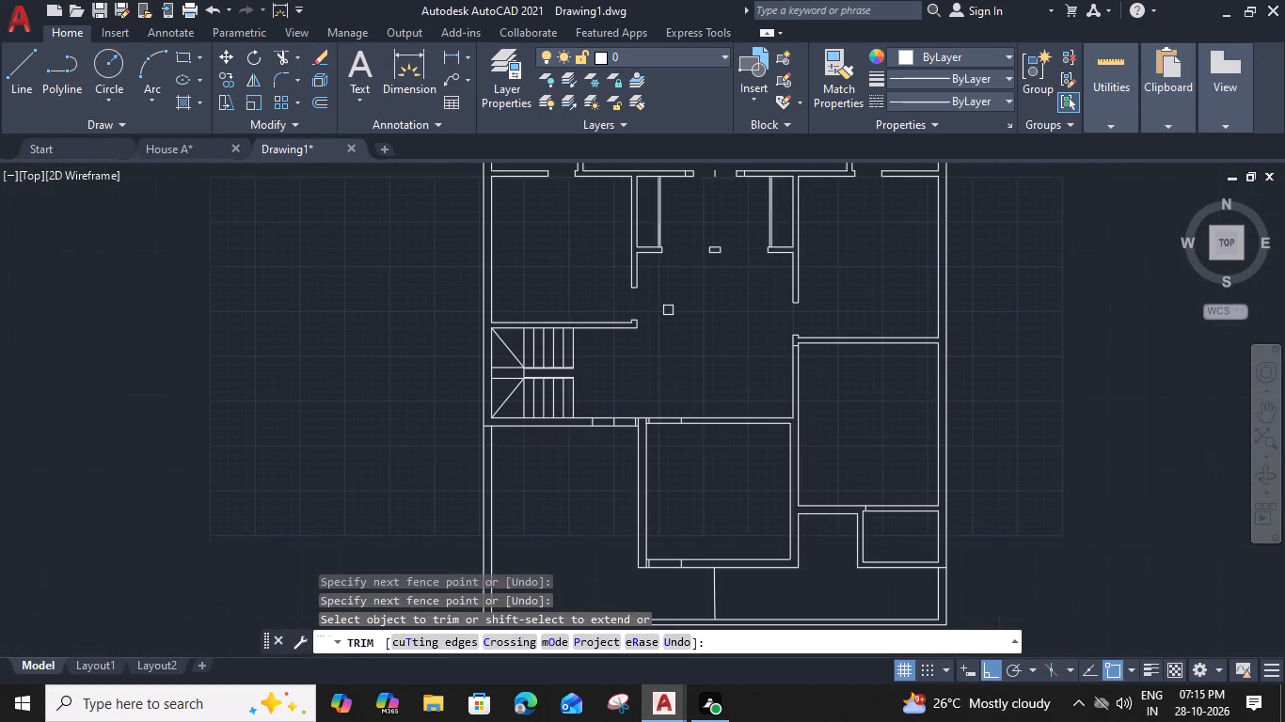
key("Escape")
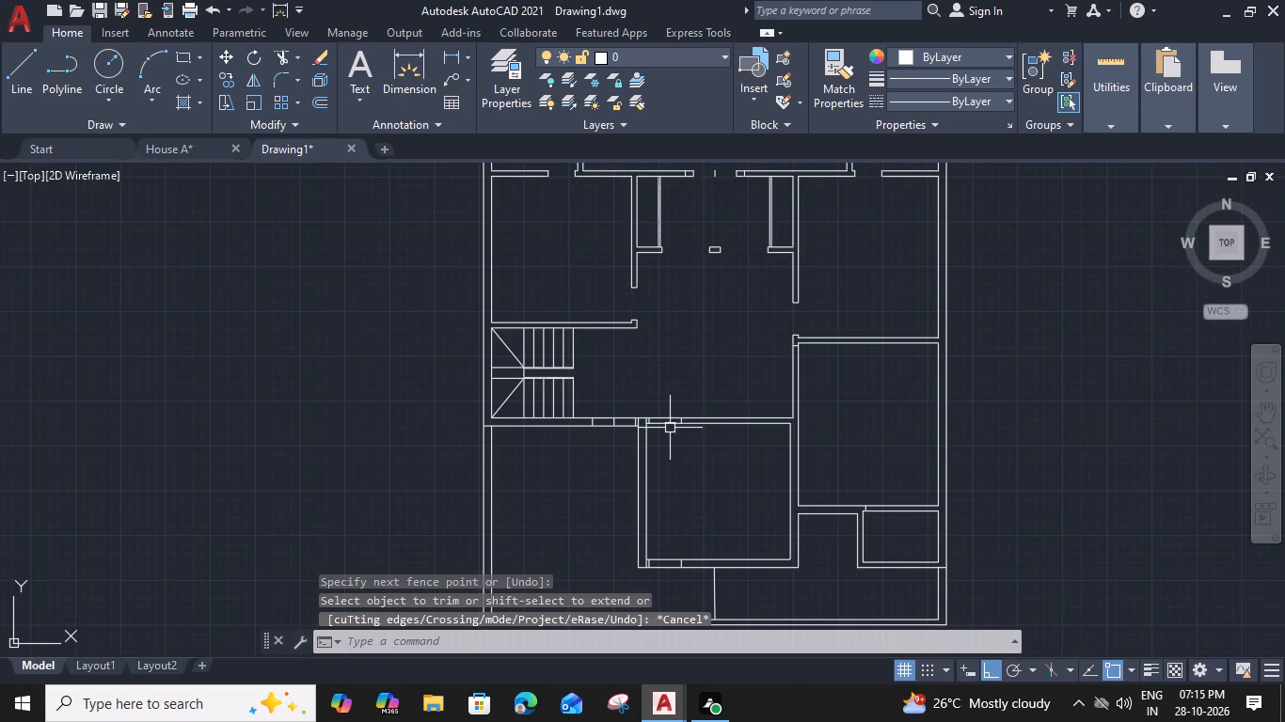
Trim the doorway opening in the top wall of the lower middle room and remove the leftover lines at the wall junction.
key("t")
key("r")
key("space")
scroll(661, 455, "up", 2)
left_click_drag(659, 413, 658, 396)
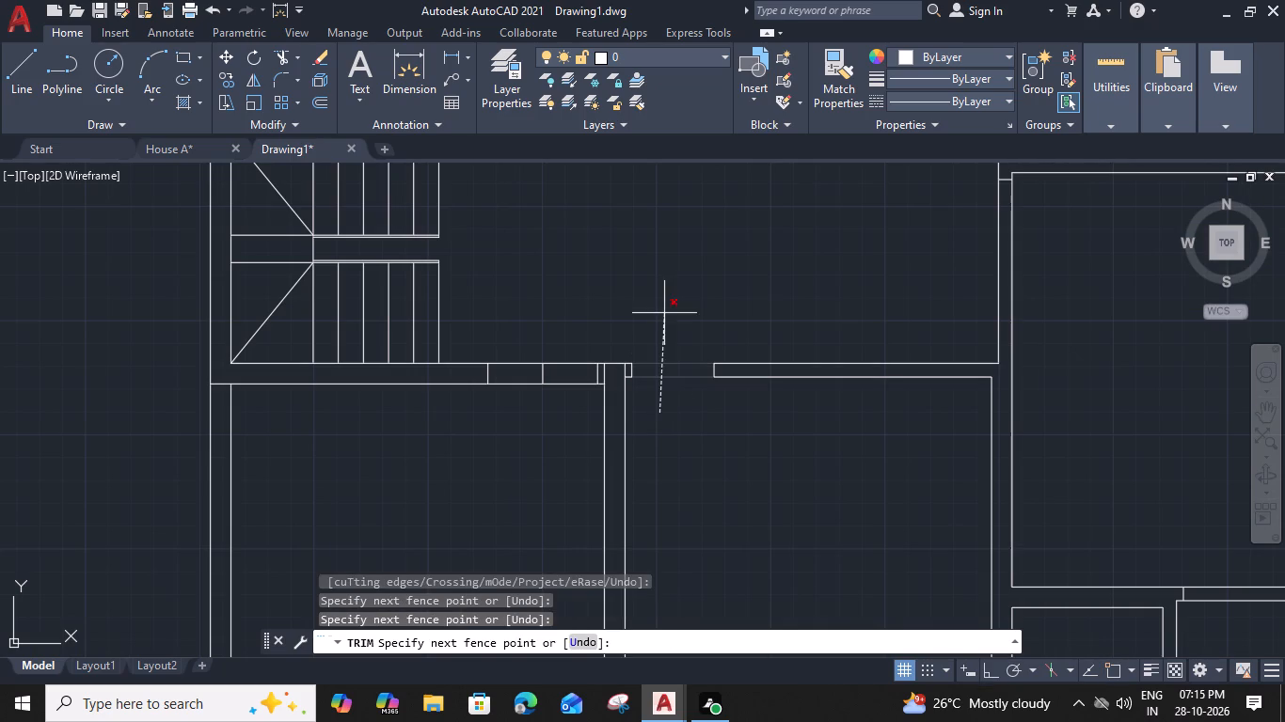
left_click(658, 311)
scroll(612, 353, "up", 3)
left_click(575, 408)
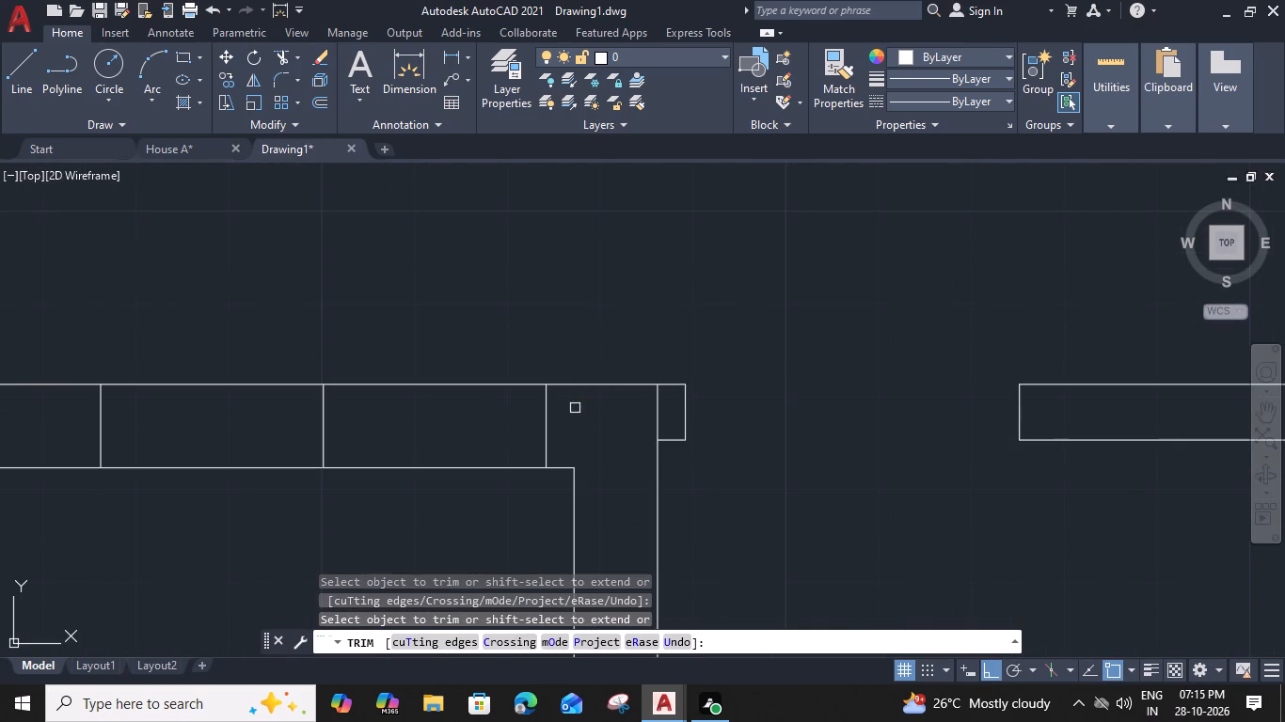
left_click(658, 410)
Trim the wall lines in both marked sections of the wall just right of the staircase's lower flight.
scroll(652, 408, "down", 3)
left_click_drag(551, 461, 553, 446)
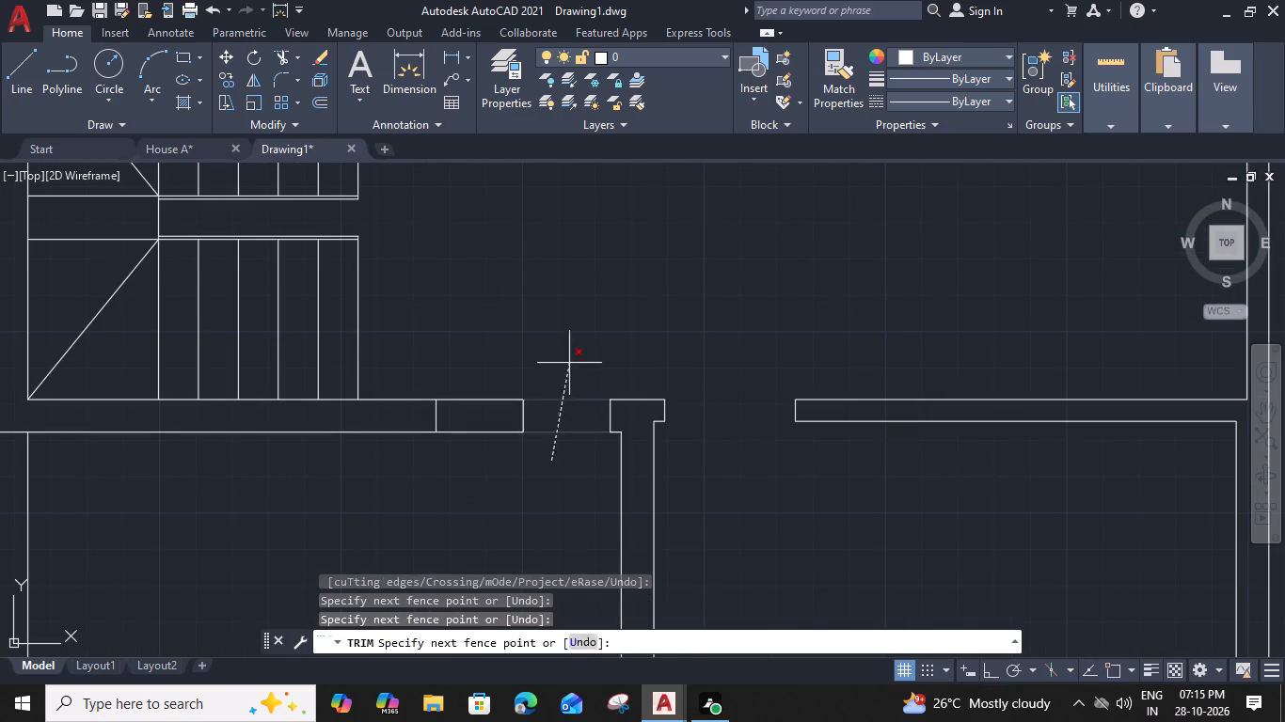
left_click(569, 363)
left_click(497, 365)
left_click(489, 478)
Trim the marked door section in the bottom wall of the lower middle room.
scroll(502, 474, "down", 2)
middle_click_drag(526, 457, 590, 157)
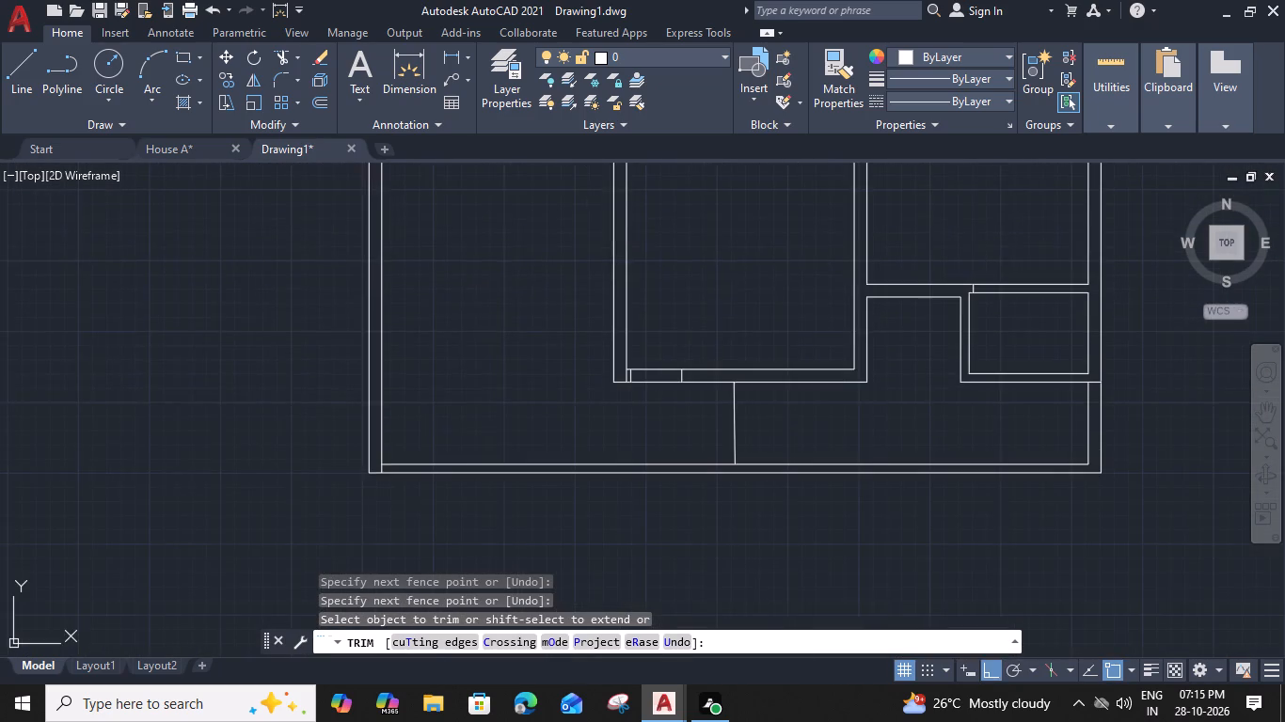
scroll(703, 391, "up", 3)
left_click_drag(596, 230, 593, 249)
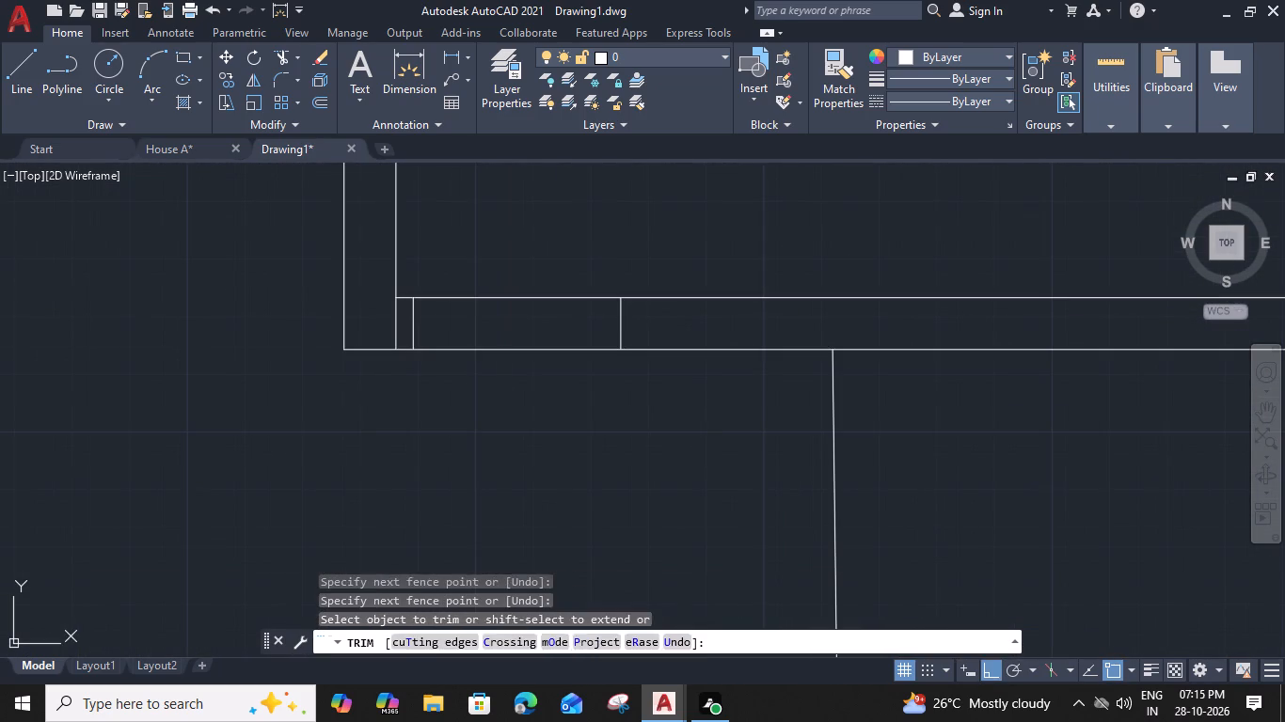
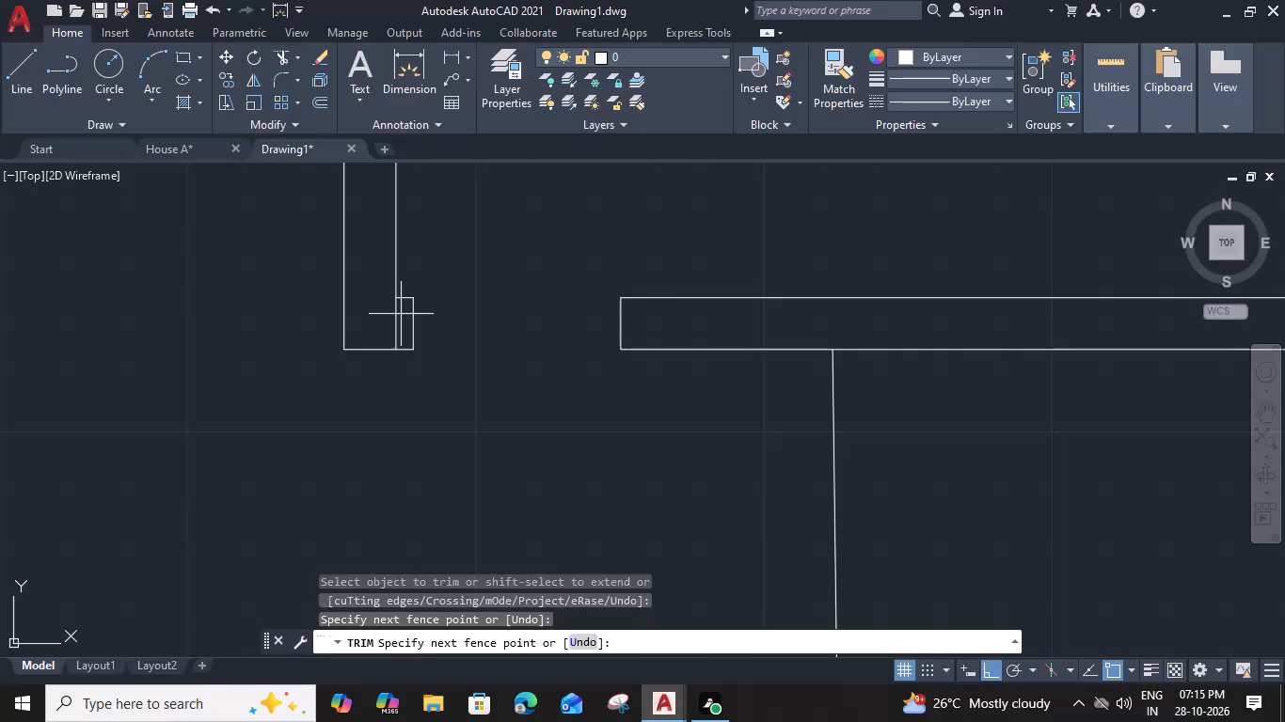
Trim the leftover wall line crossing the left jamb of the lower middle room's bottom door opening.
left_click(394, 314)
scroll(395, 314, "down", 3)
scroll(705, 228, "up", 2)
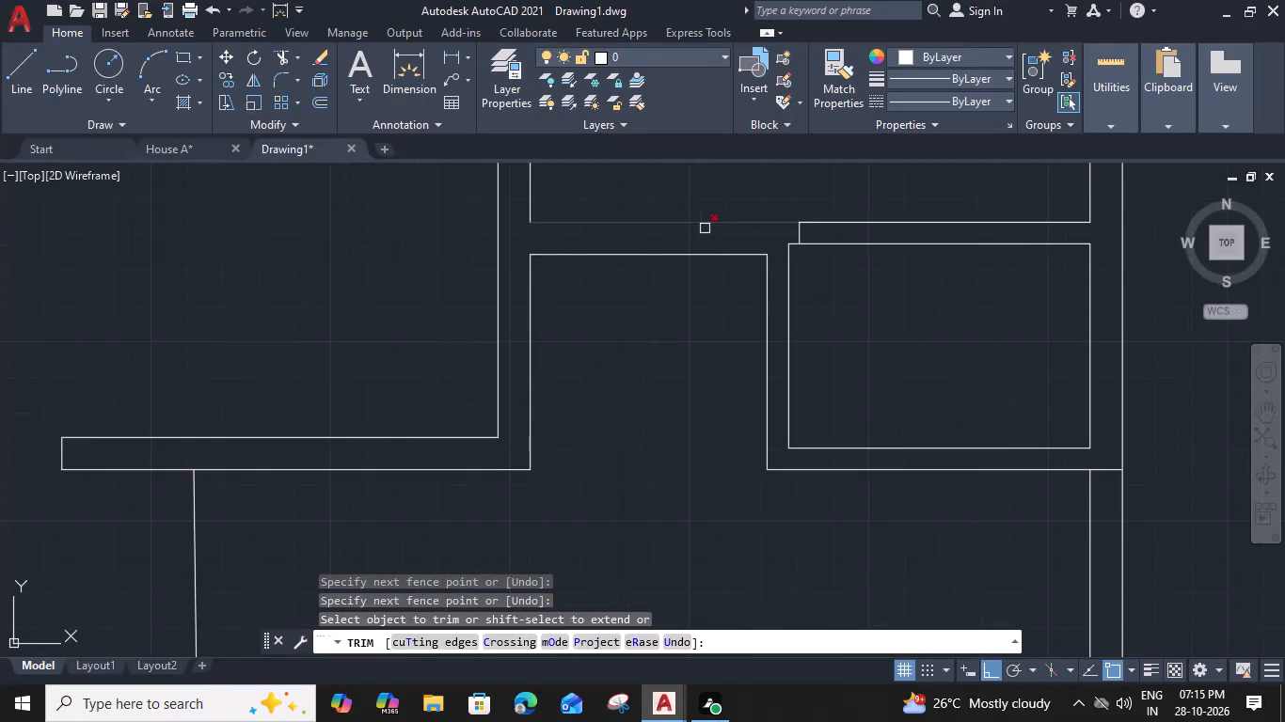
scroll(706, 228, "down", 4)
middle_click_drag(692, 270, 693, 353)
key("Escape")
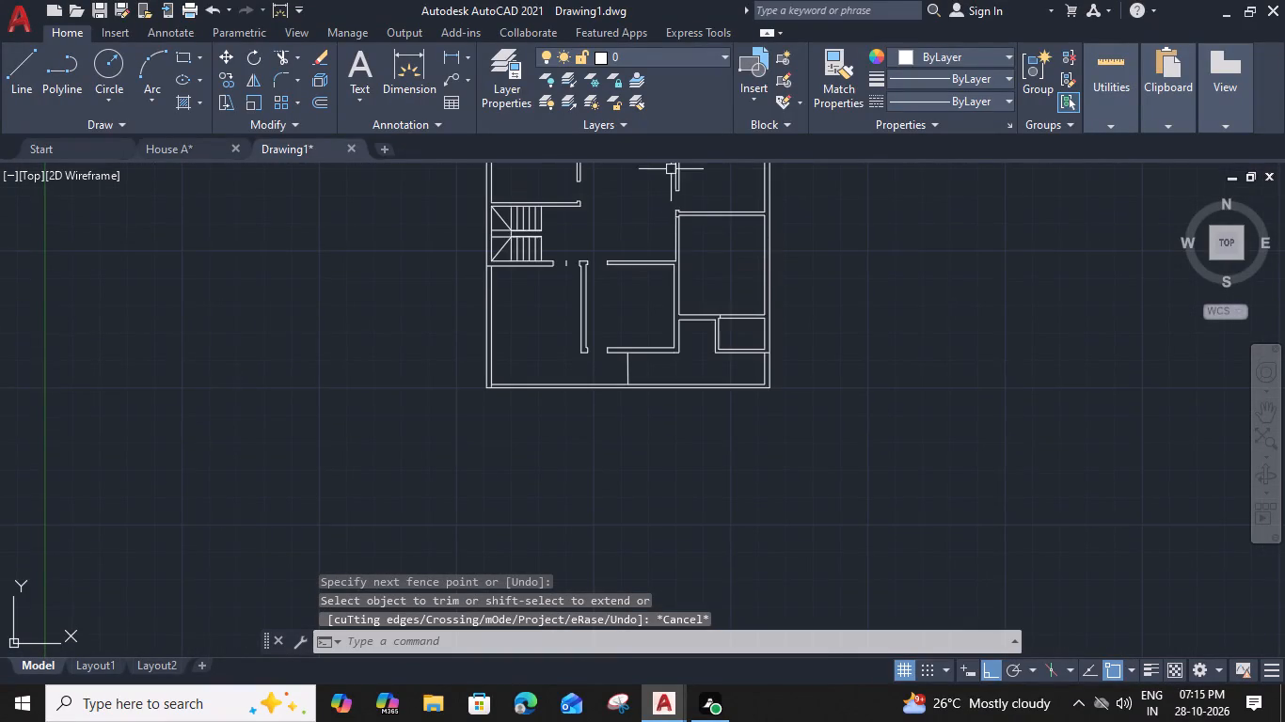
Offset the door mark near the top of the lower right room's left wall 3' downward.
scroll(677, 208, "up", 3)
left_click(678, 230)
type("o 3'")
key("space")
left_click(650, 380)
key("Escape")
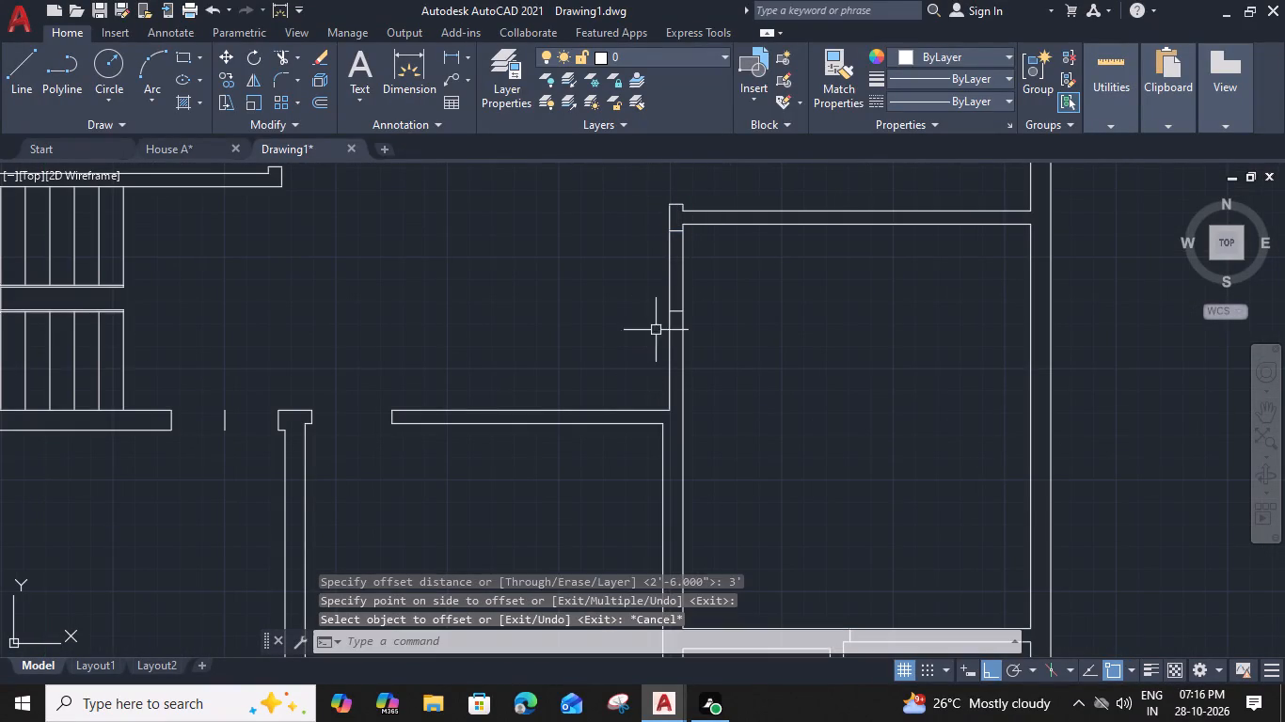
Trim both lines of the lower right room's left wall between the two door marks.
key("t")
type("r")
key("space")
left_click(706, 263)
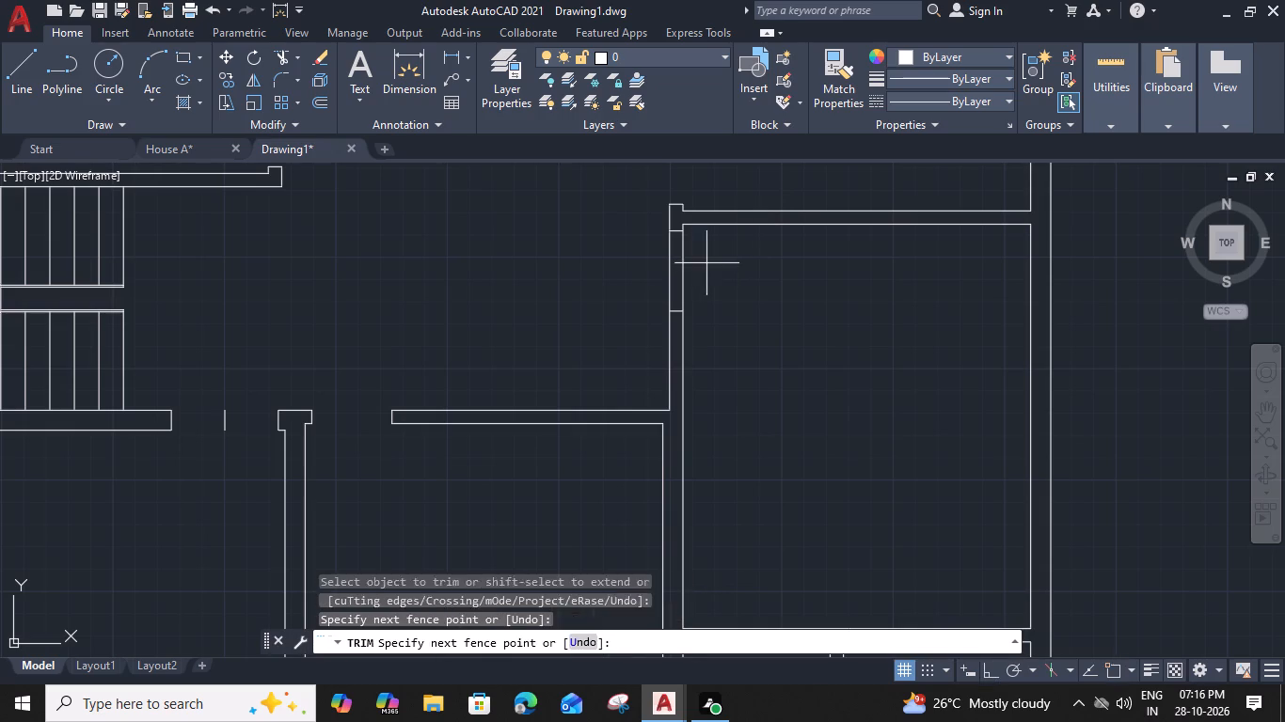
left_click(584, 269)
key("Escape")
Offset the door mark in the top wall of the small bottom-right room 2'6" to the right.
scroll(584, 259, "down", 3)
middle_click_drag(580, 301, 600, 306)
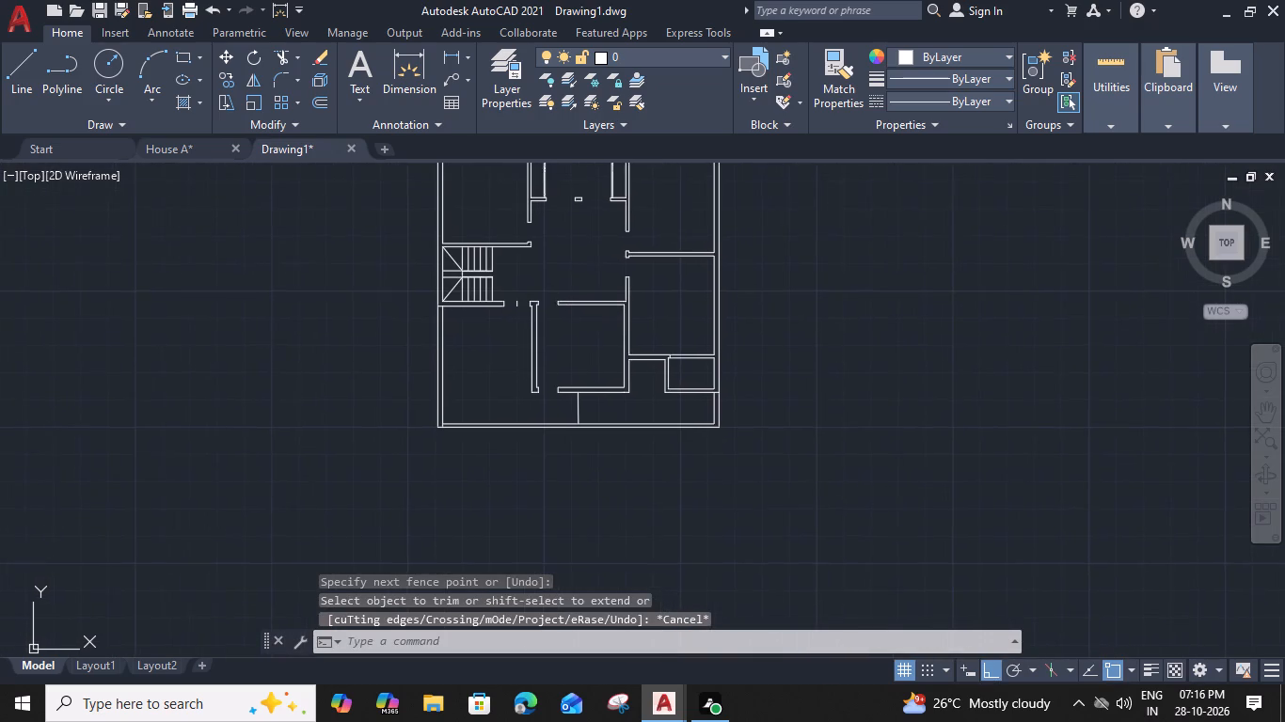
scroll(708, 383, "up", 4)
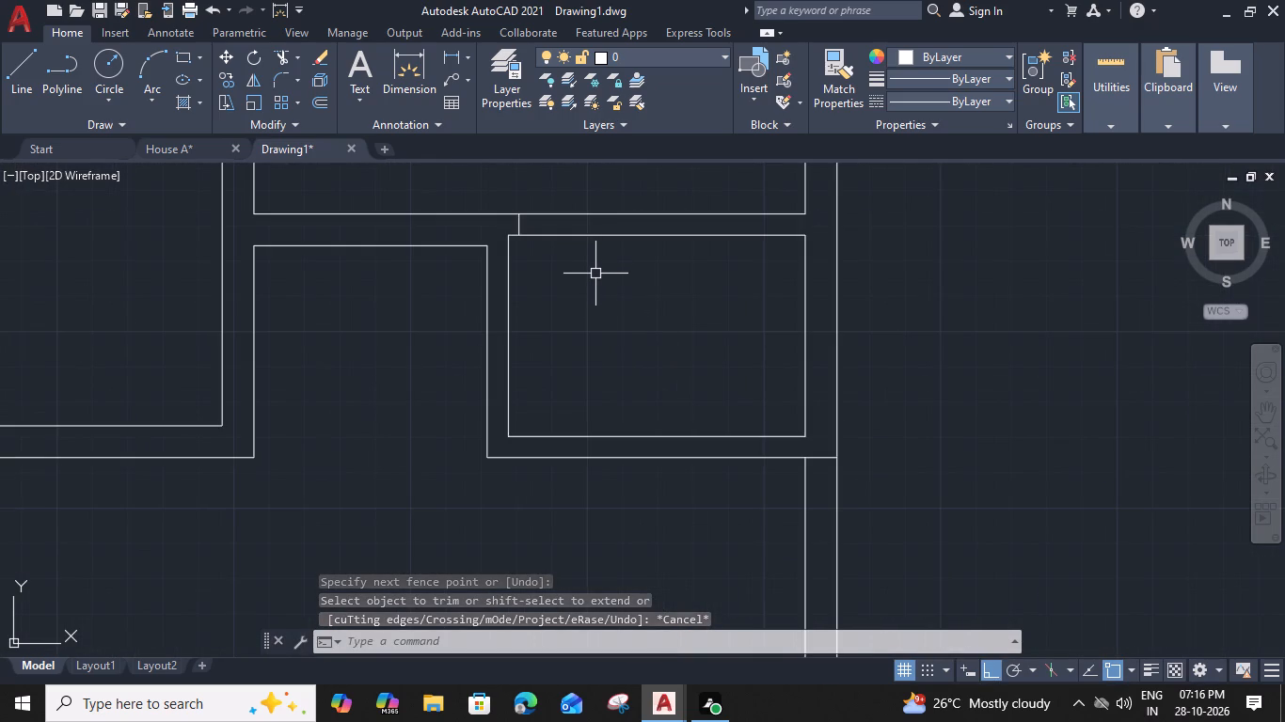
middle_click_drag(593, 284, 595, 385)
left_click(525, 322)
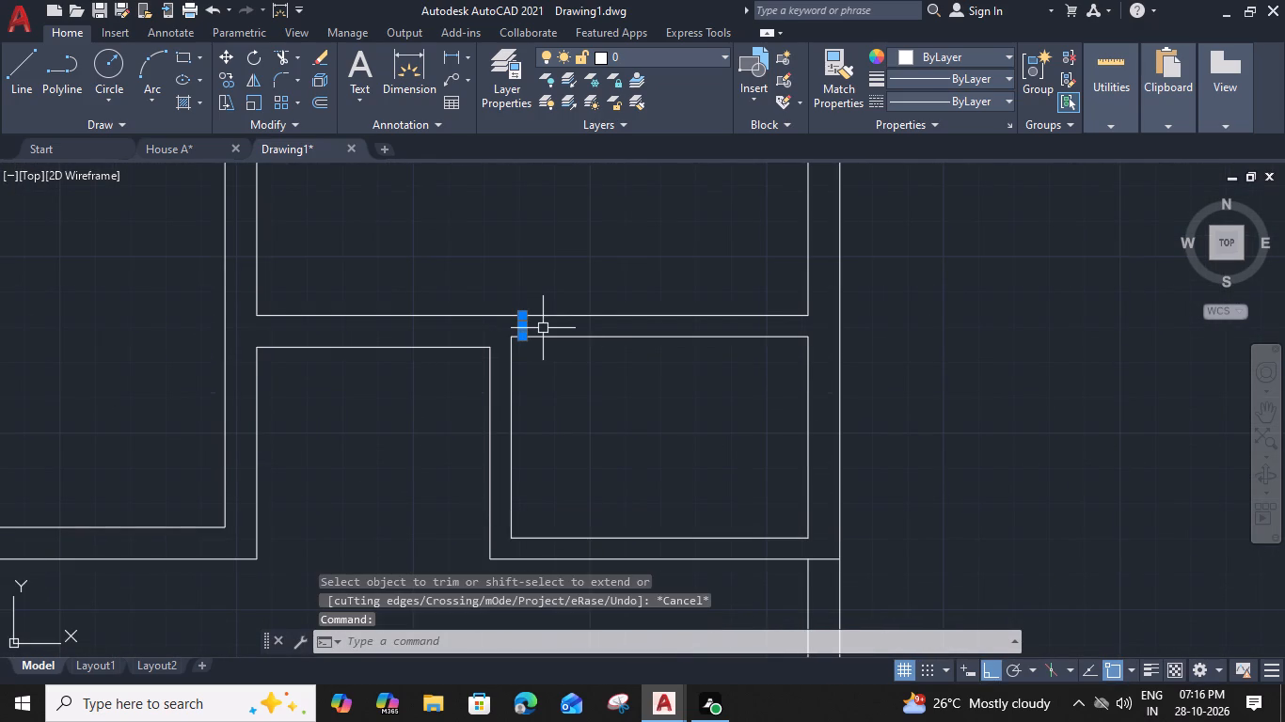
type("o")
key("space")
type("2'6\"")
key("Return")
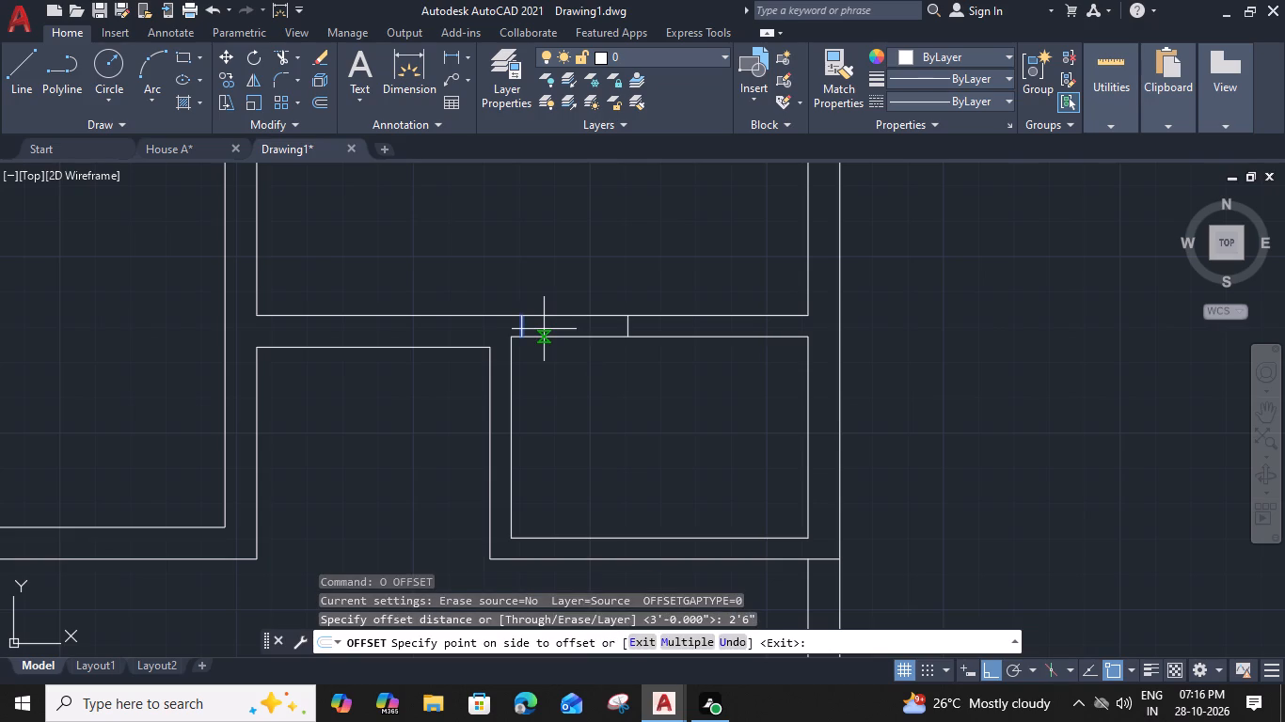
left_click(588, 340)
key("Escape")
Offset the upper line of the small bottom-right room's top wall 2" upward.
middle_click_drag(579, 343, 613, 381)
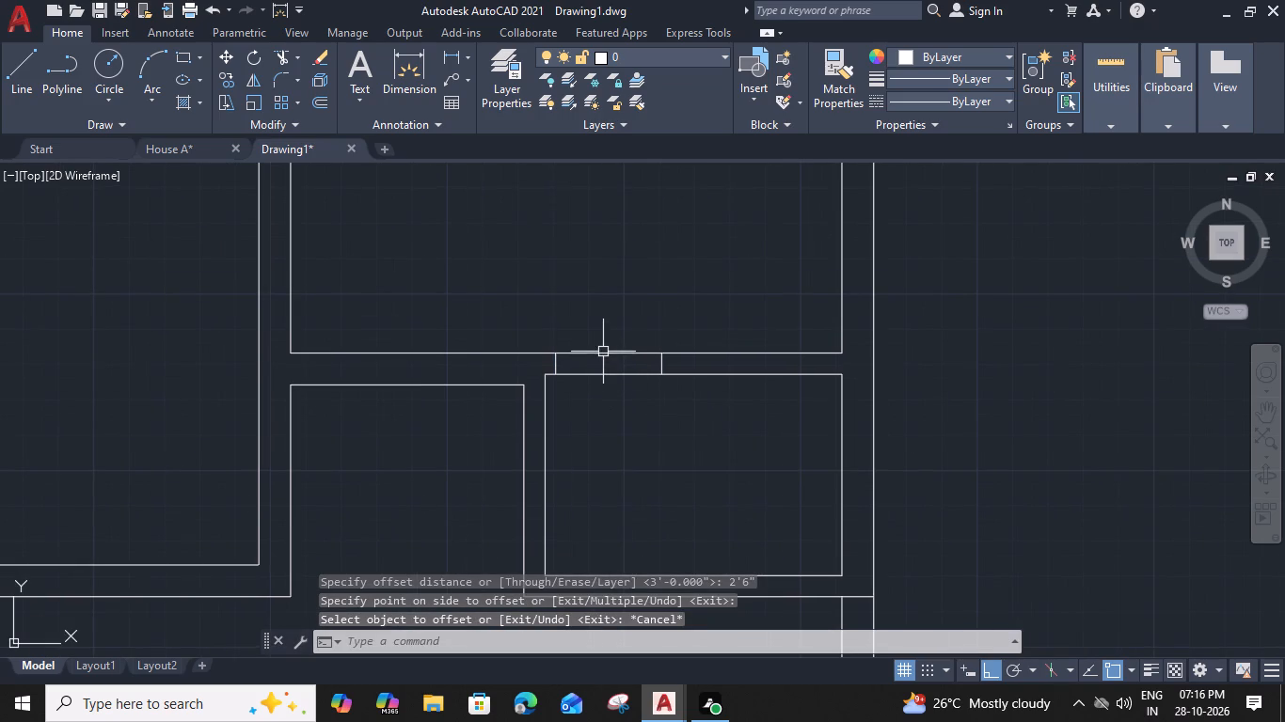
left_click(630, 356)
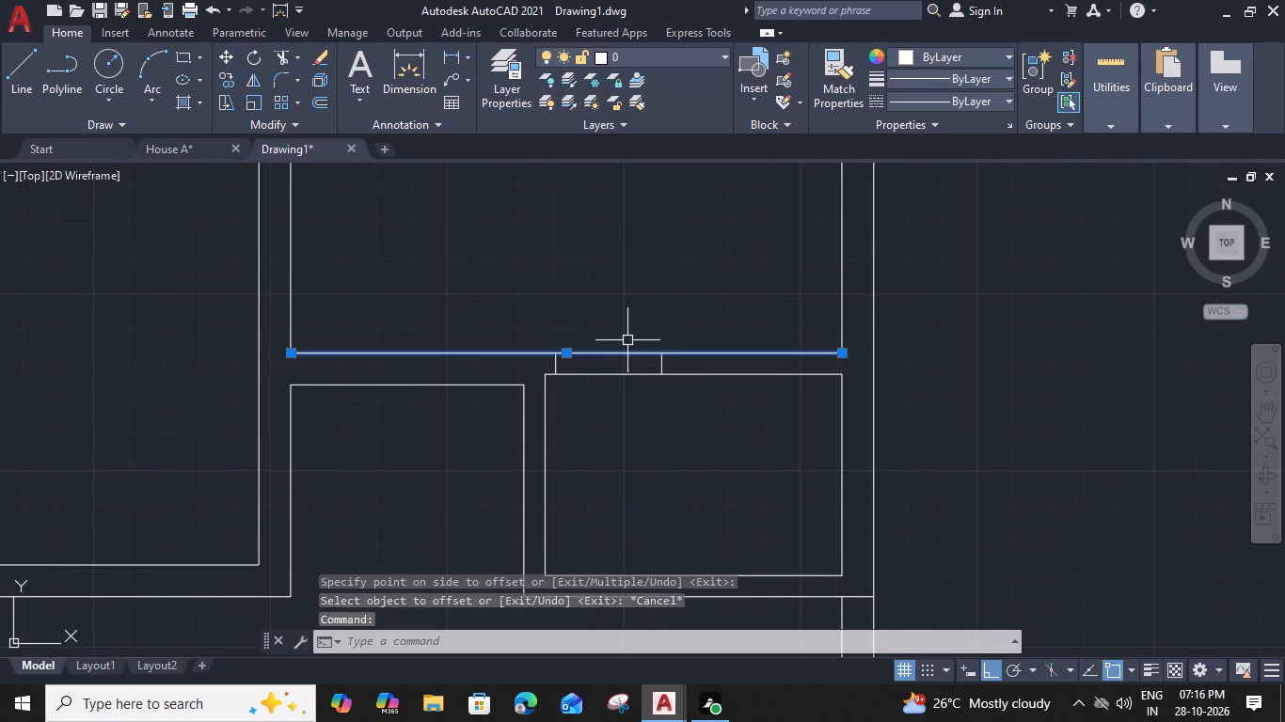
type("o")
key("space")
key("2")
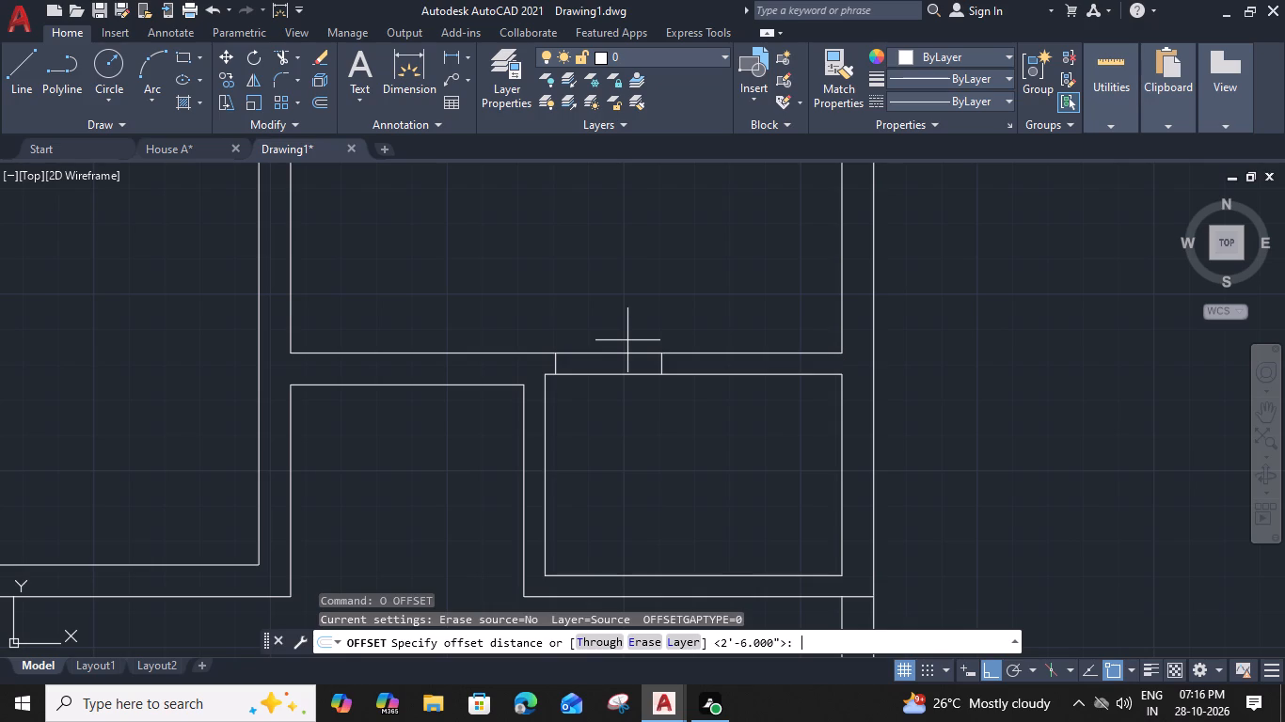
key("shift+quotedbl")
key("Return")
left_click(630, 323)
scroll(619, 349, "up", 1)
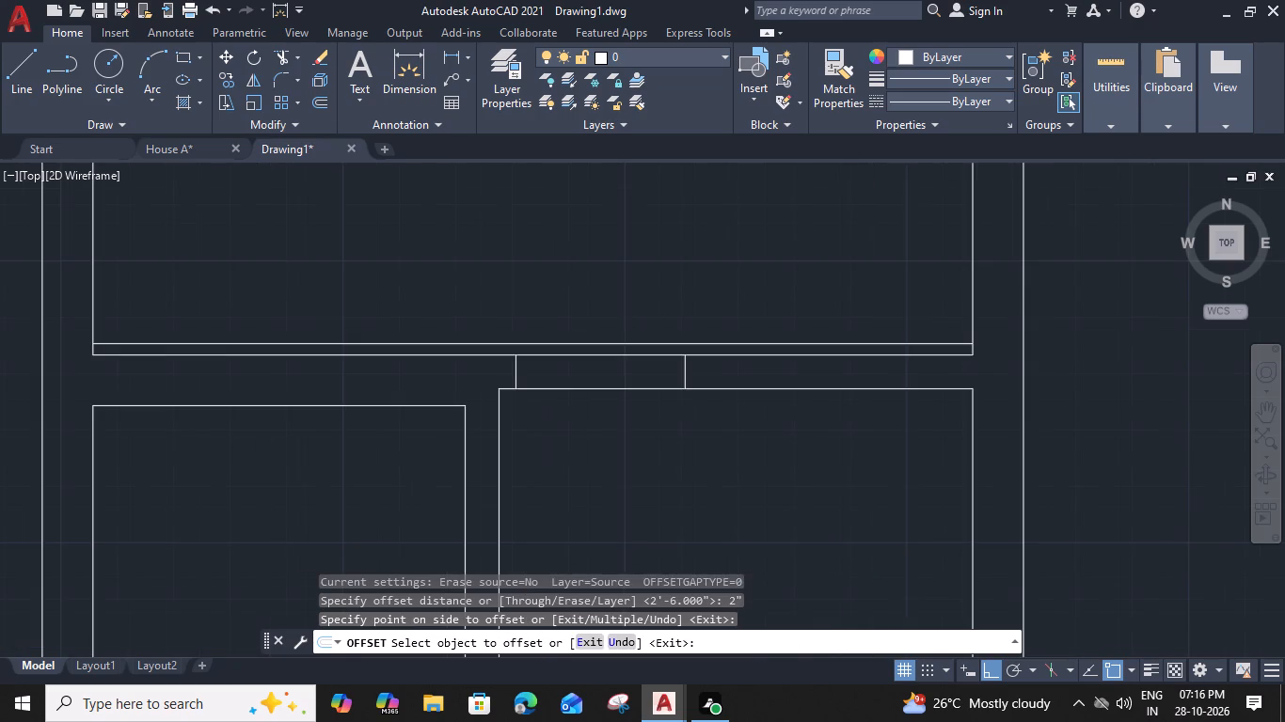
scroll(618, 350, "up", 1)
key("Escape")
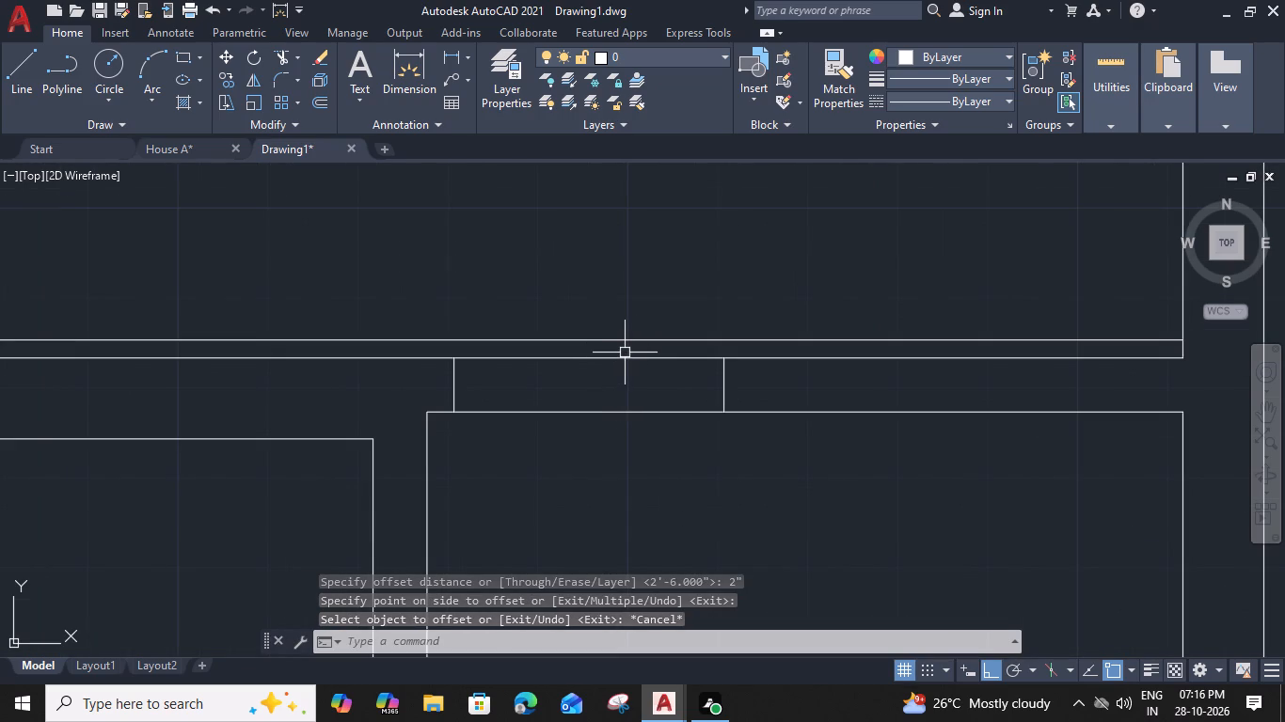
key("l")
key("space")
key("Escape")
Offset both door marks in the small room's top wall 2" outward, one to each side.
left_click(724, 370)
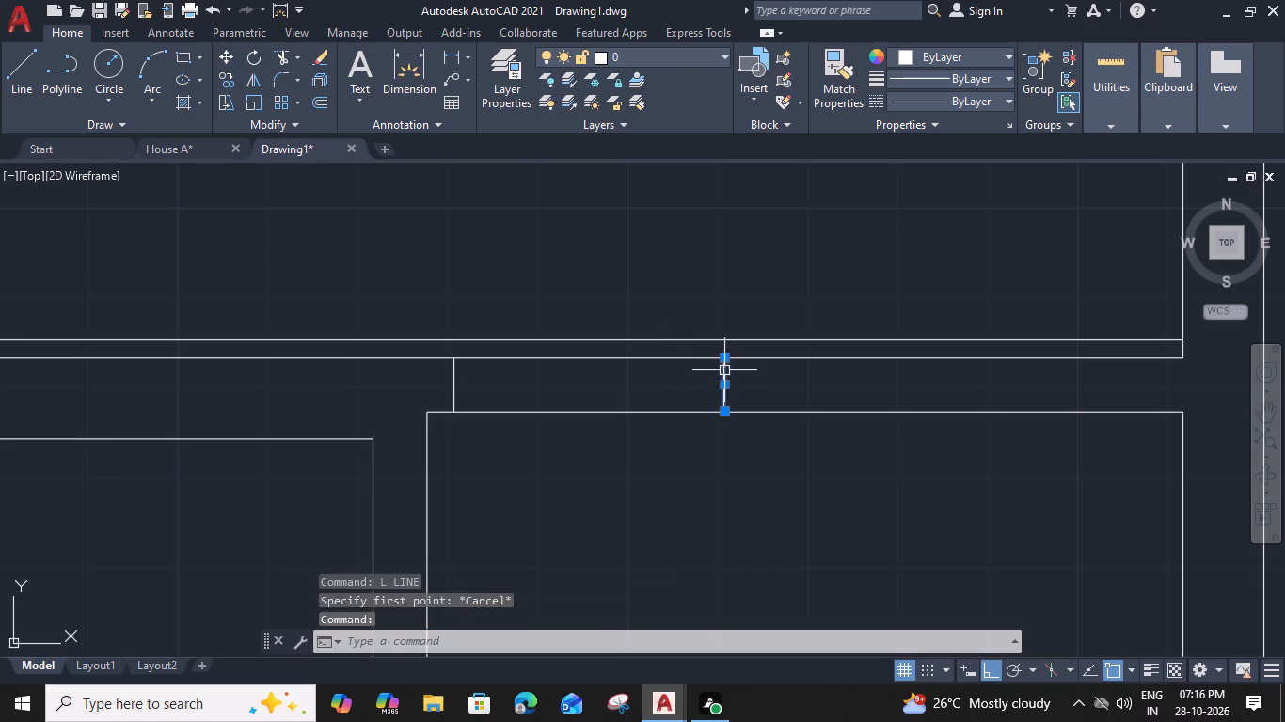
type("o 2")
key("shift+quotedbl")
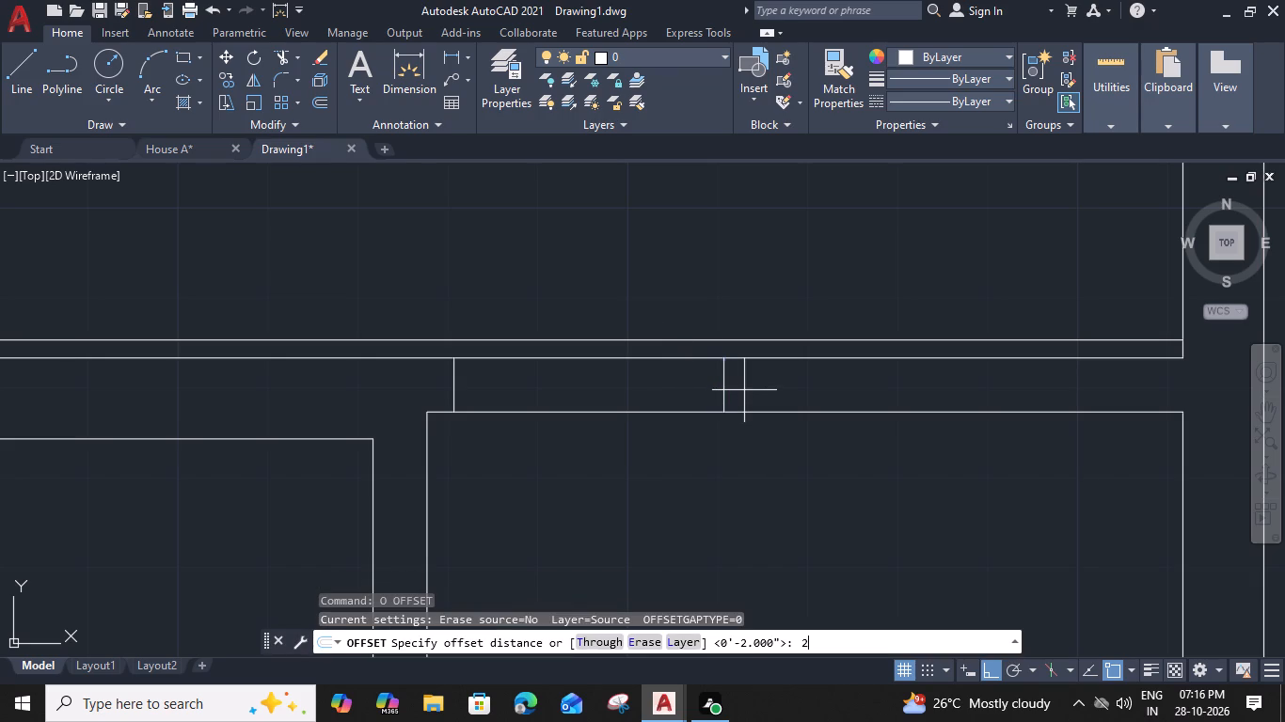
key("Return")
left_click(767, 395)
left_click(456, 375)
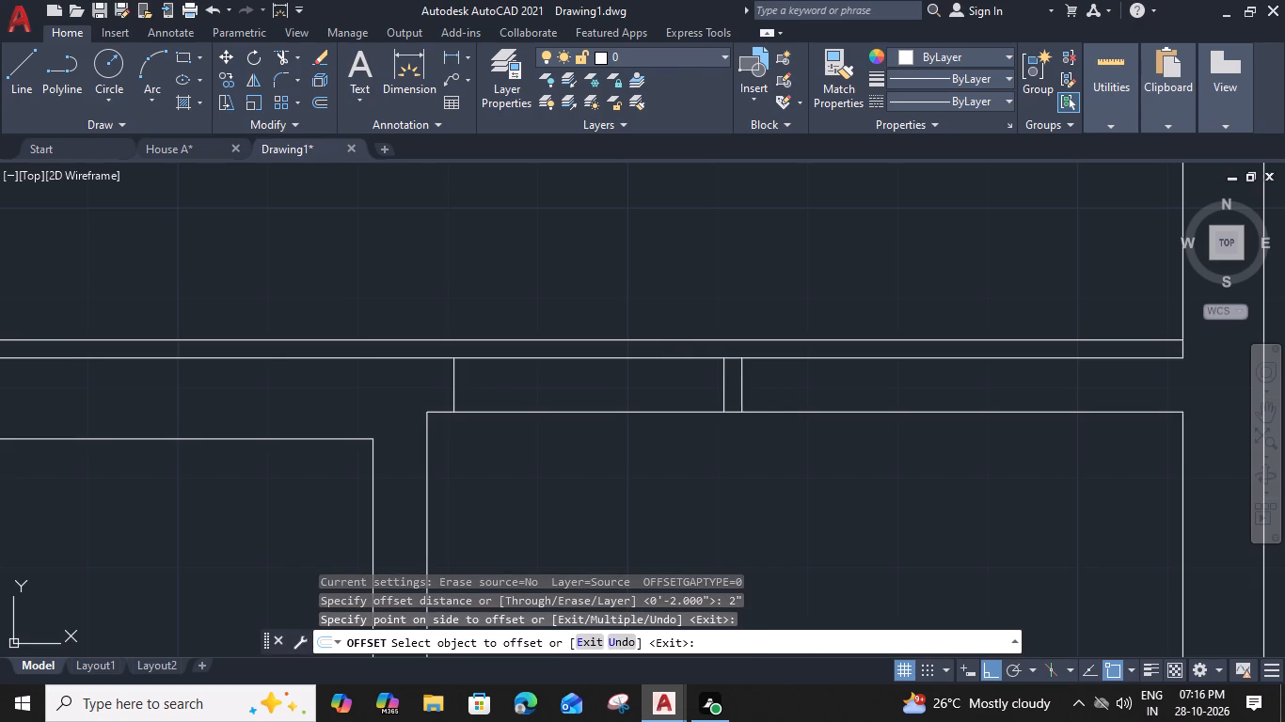
left_click(446, 375)
key("Escape")
Extend the outer door marks up to the offset wall line and trim the excess, leaving a thin sill strip above the opening.
type("ex")
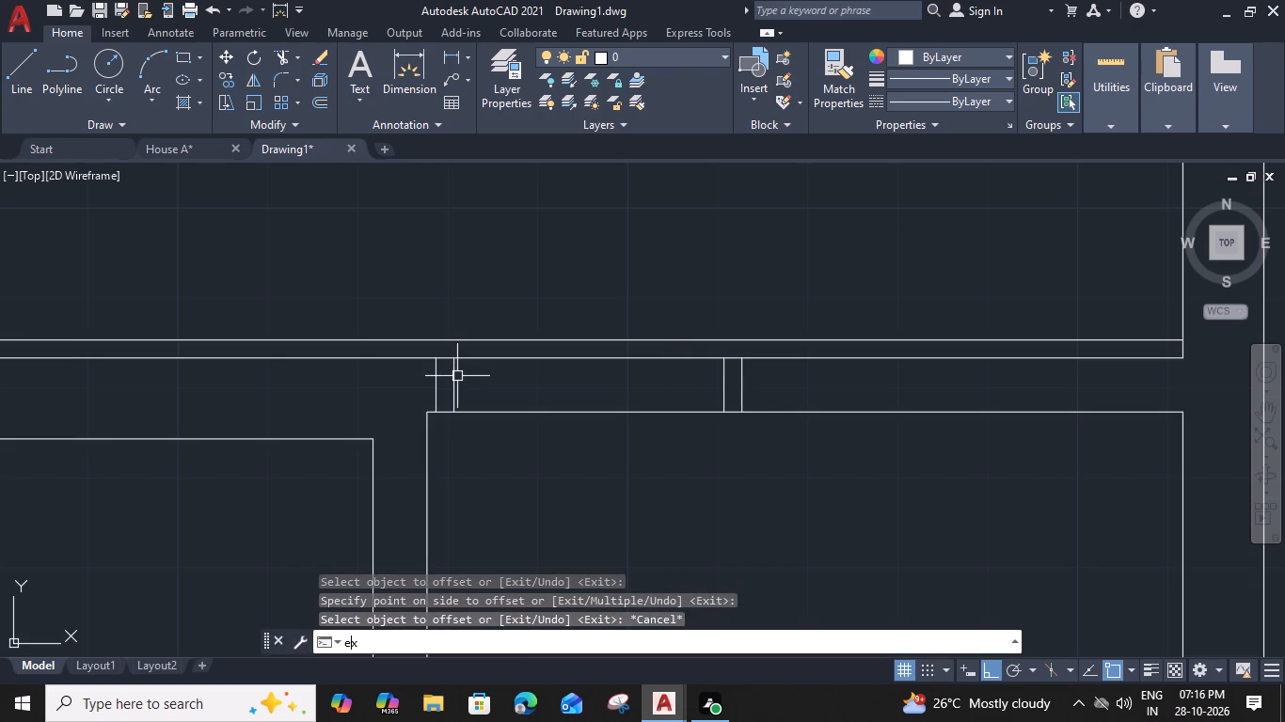
key("space")
left_click(435, 377)
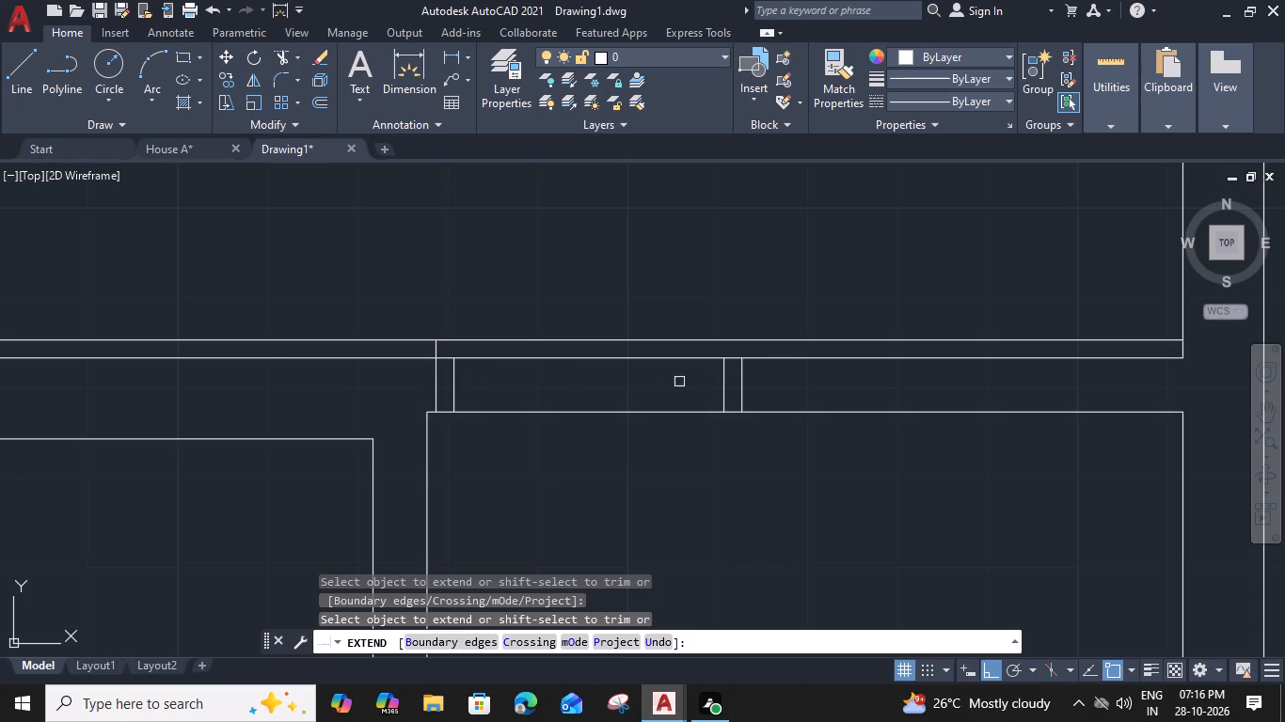
left_click(742, 372)
left_click(739, 374, "shift")
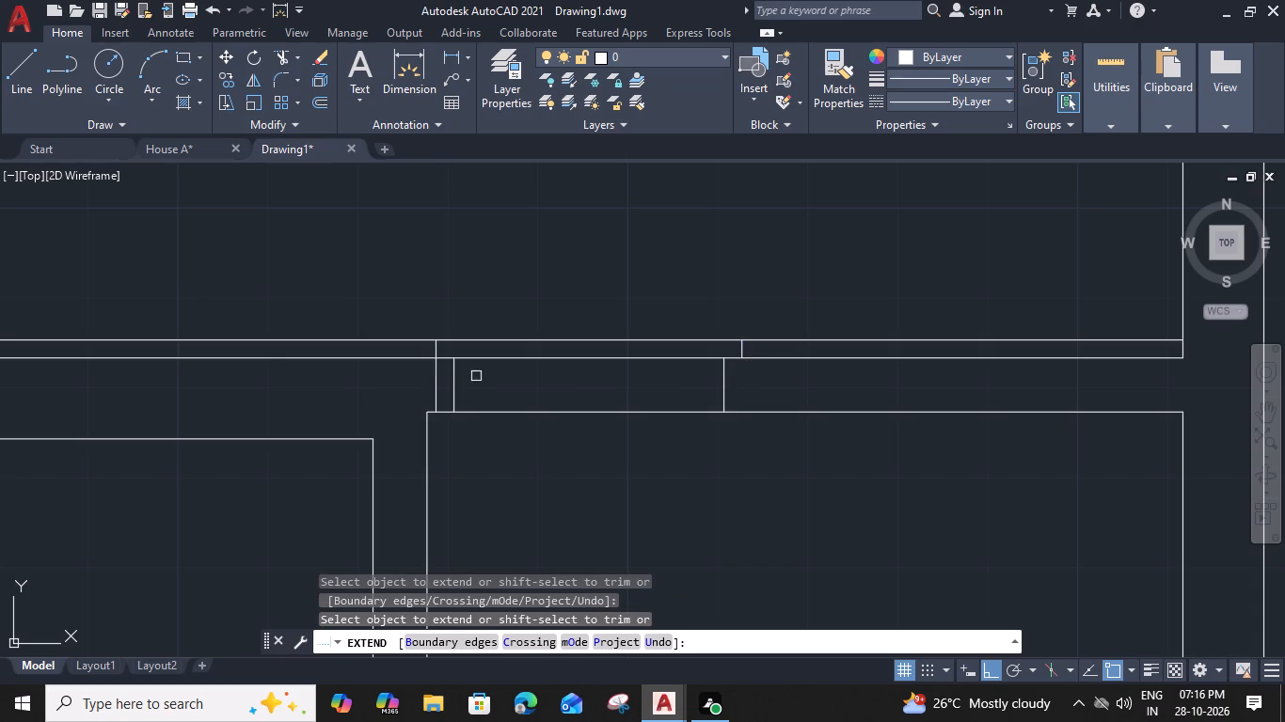
left_click(436, 376, "shift")
left_click(814, 340, "shift")
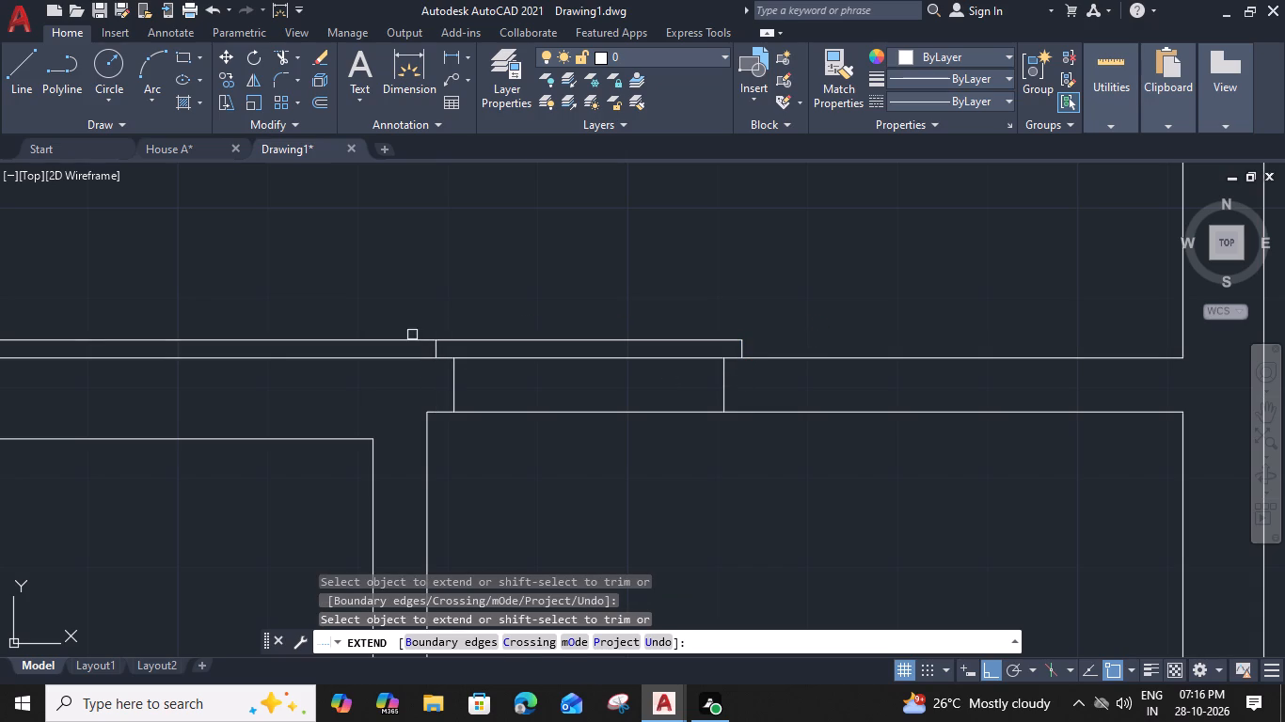
left_click(413, 340, "shift")
key("Escape")
Trim the lower line of the small room's top wall between the door marks.
type("tr")
key("space")
left_click(573, 408)
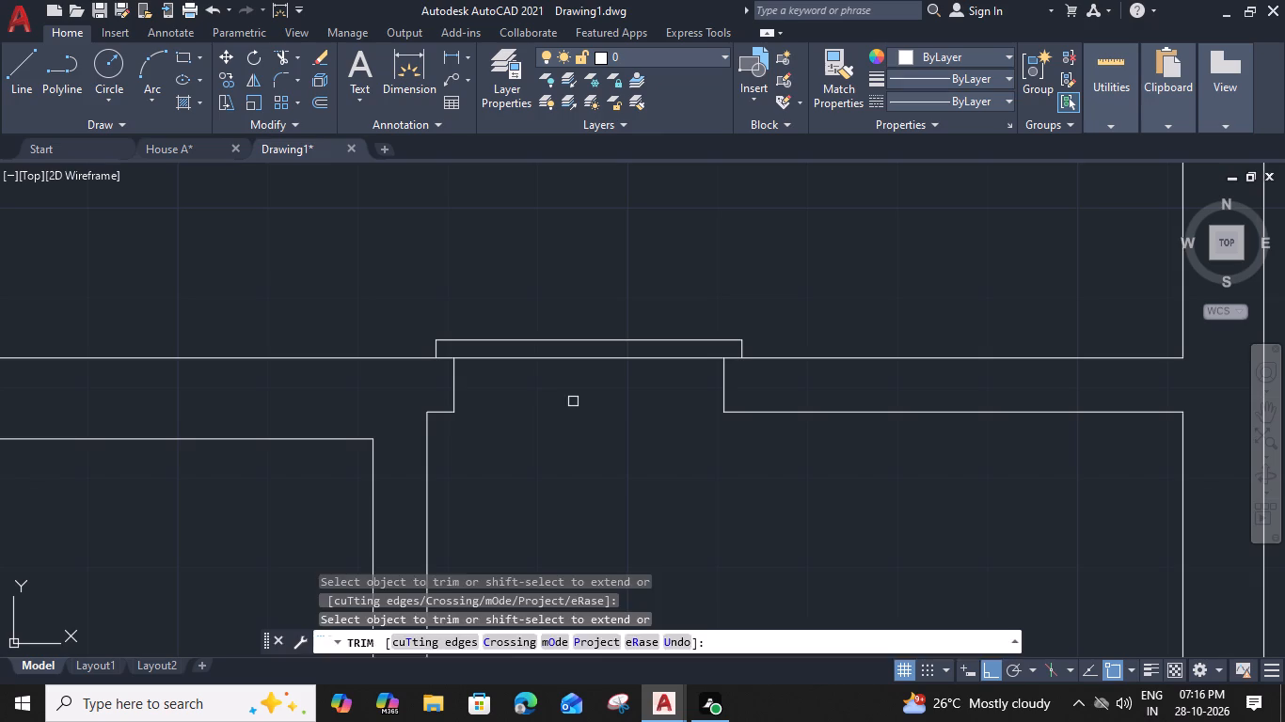
key("Escape")
Insert a Door - Imperial block from the tool palettes in the open area beside the staircase.
middle_click_drag(571, 378, 691, 375)
scroll(674, 367, "down", 1)
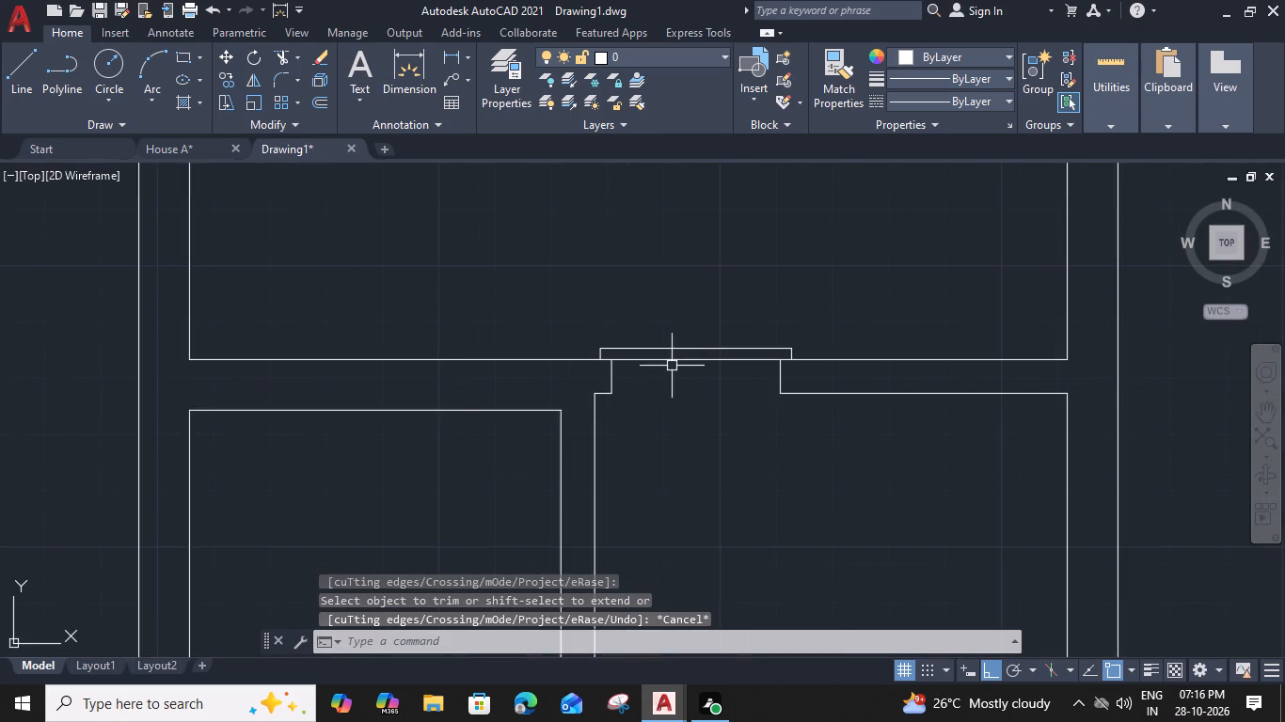
scroll(466, 383, "down", 2)
middle_click_drag(267, 244, 447, 330)
scroll(450, 323, "down", 1)
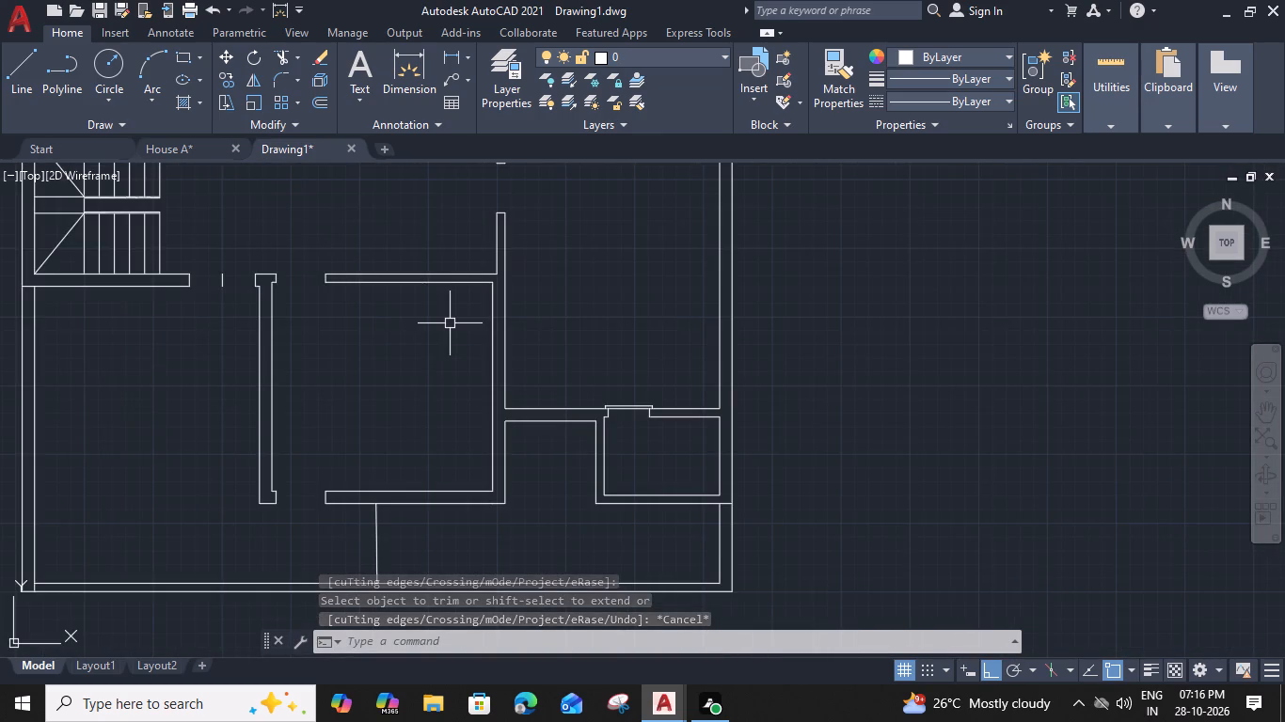
middle_click_drag(452, 322, 722, 428)
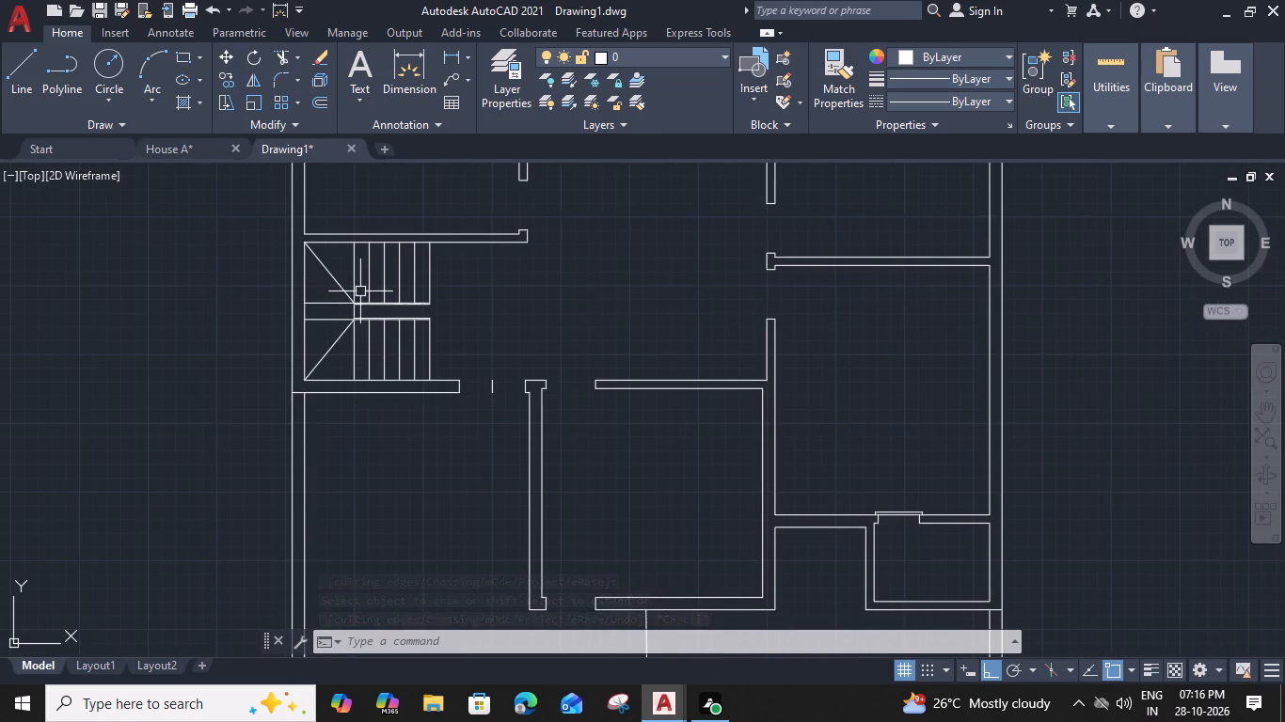
middle_click_drag(493, 347, 511, 357)
key("ctrl+3")
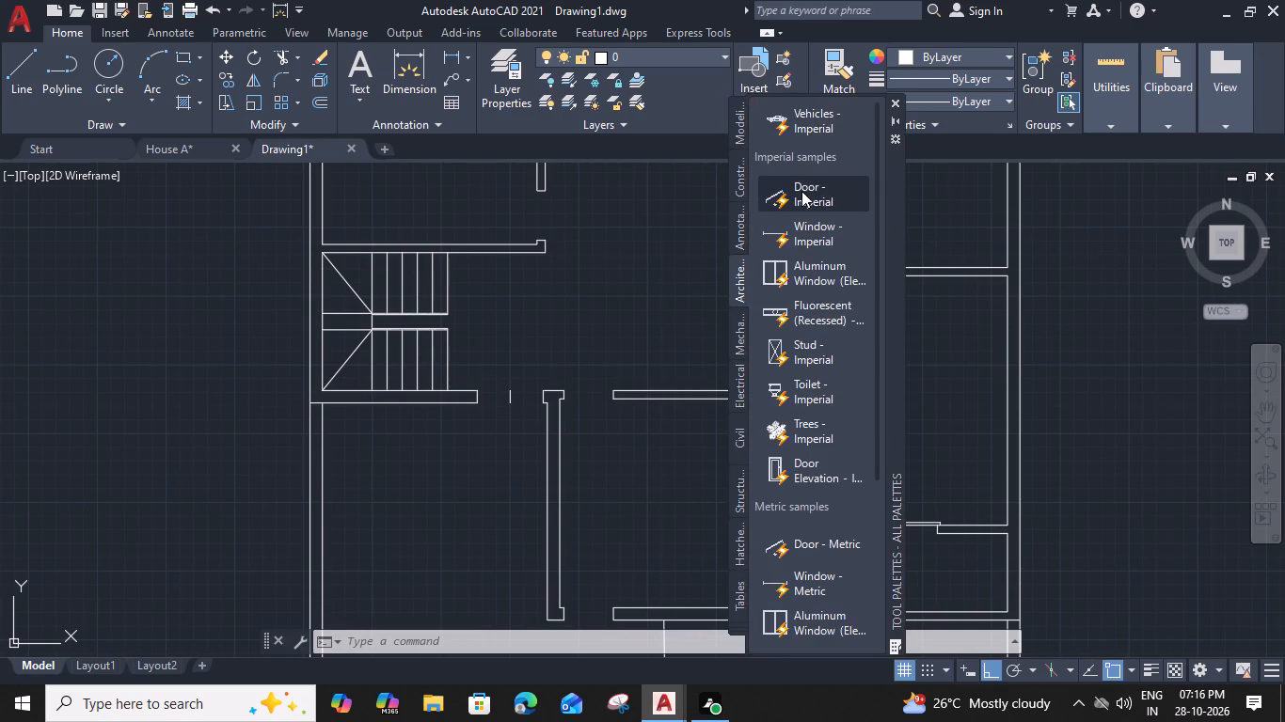
left_click(804, 191)
left_click(547, 329)
left_click(893, 102)
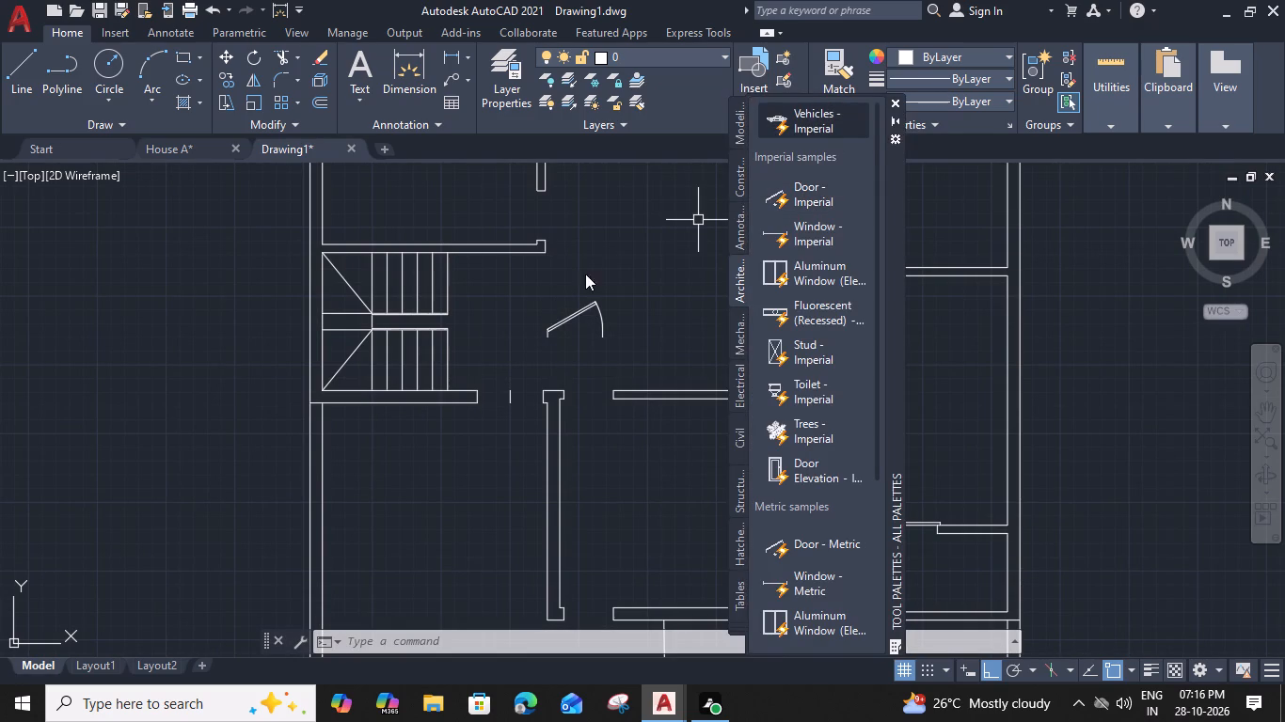
Set the inserted door block's opening angle to Open 90º.
left_click(577, 313)
left_click(541, 307)
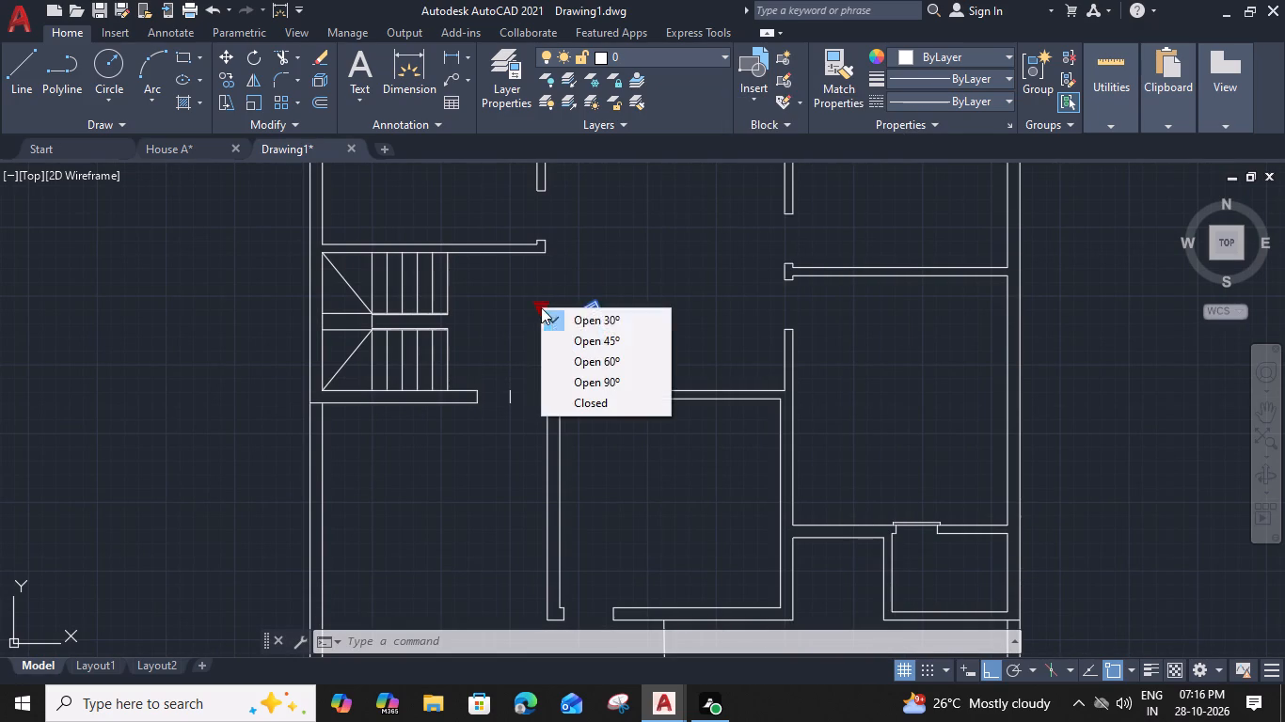
left_click(576, 377)
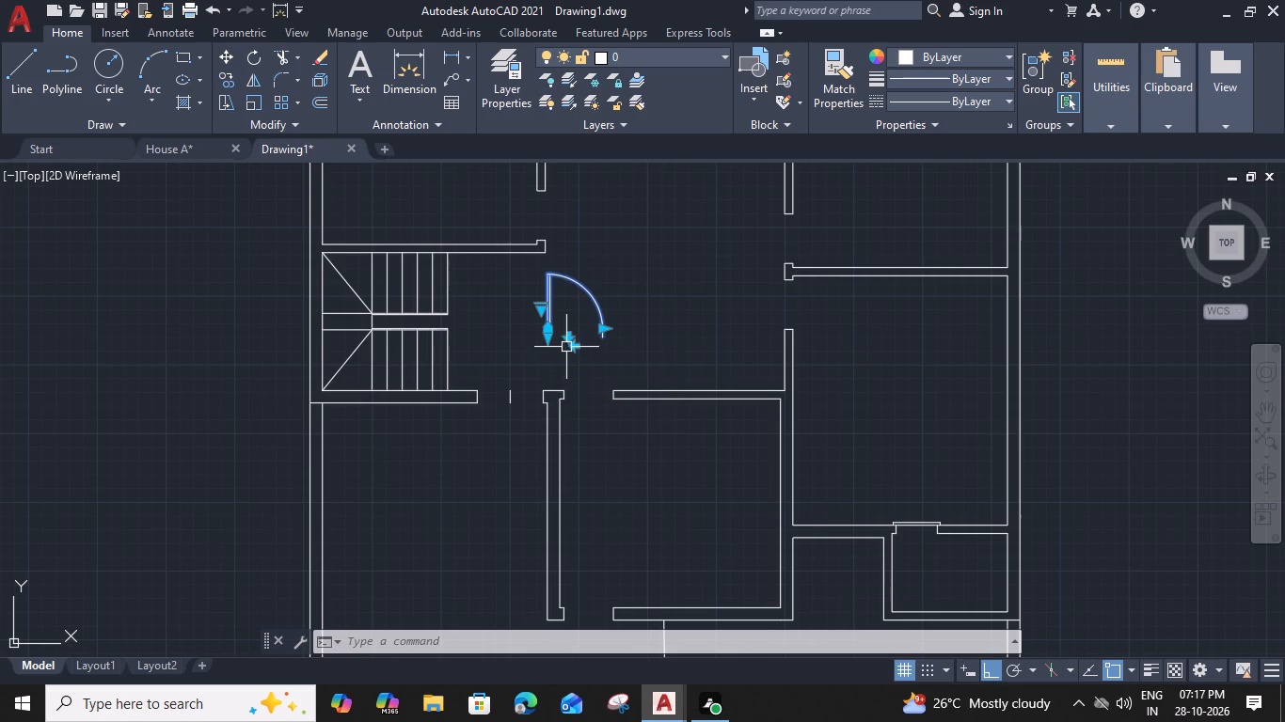
Move the door by its hinge corner to the left jamb of the lower middle room's top opening.
type("m")
key("space")
scroll(553, 352, "up", 2)
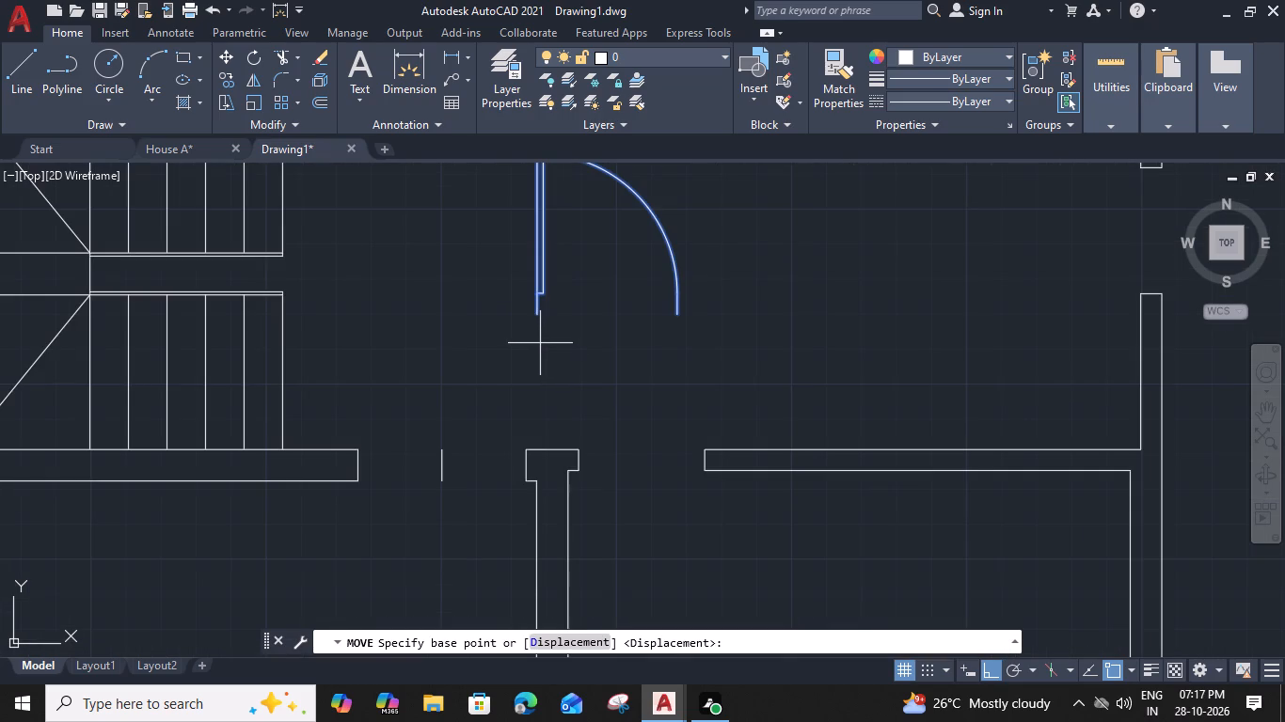
left_click(542, 316)
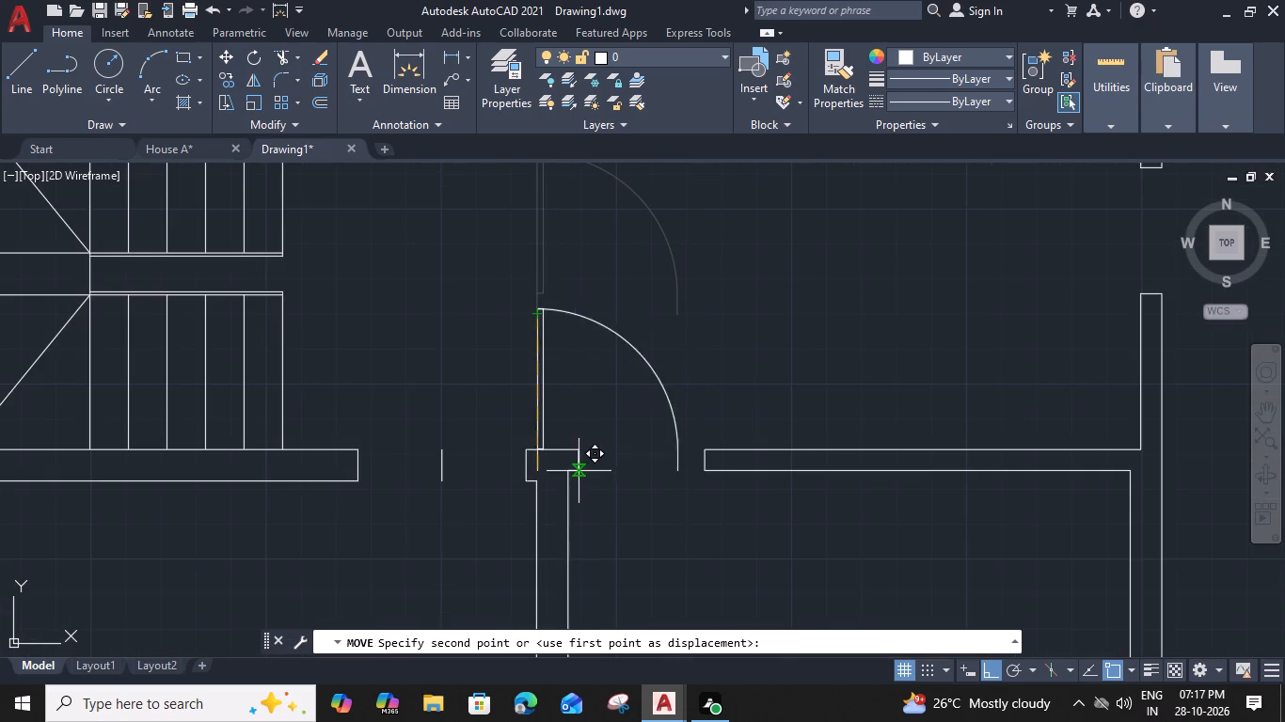
left_click(583, 470)
key("Escape")
Scale the door by reference about its hinge corner so its width fits the lower middle room's top opening.
left_click(596, 390)
left_click(546, 418)
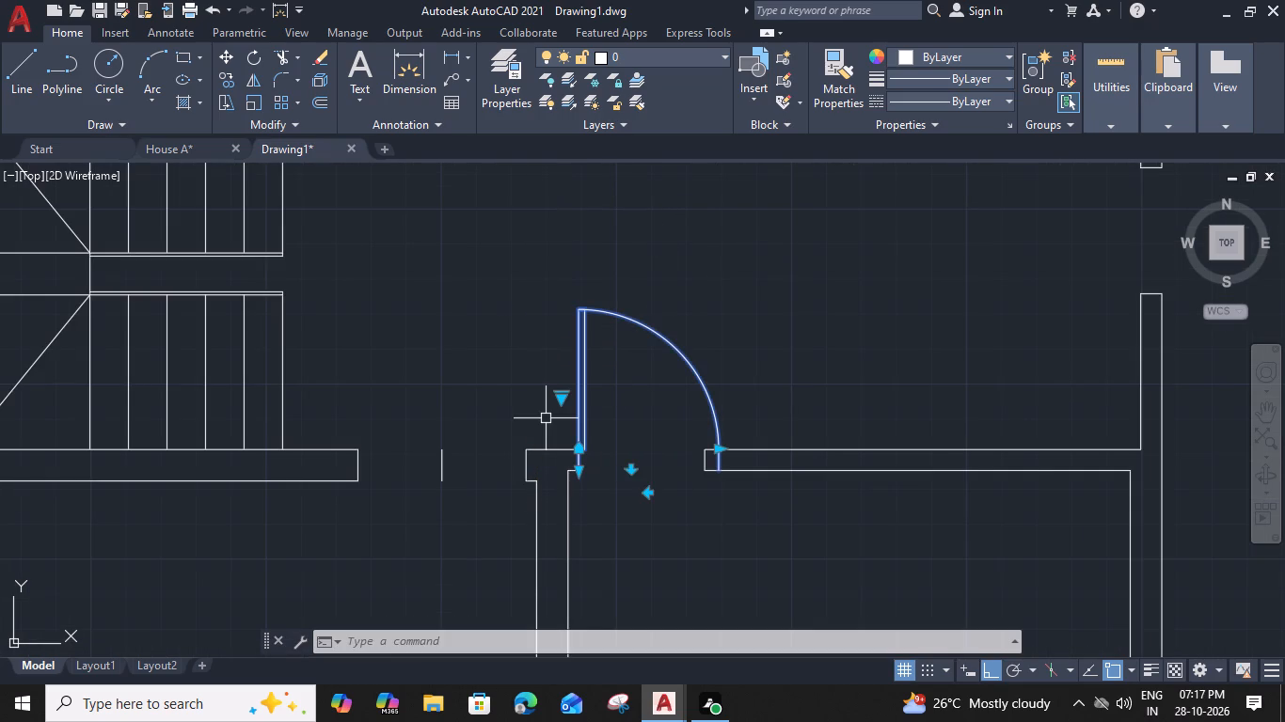
type("sc")
key("space")
scroll(594, 477, "up", 1)
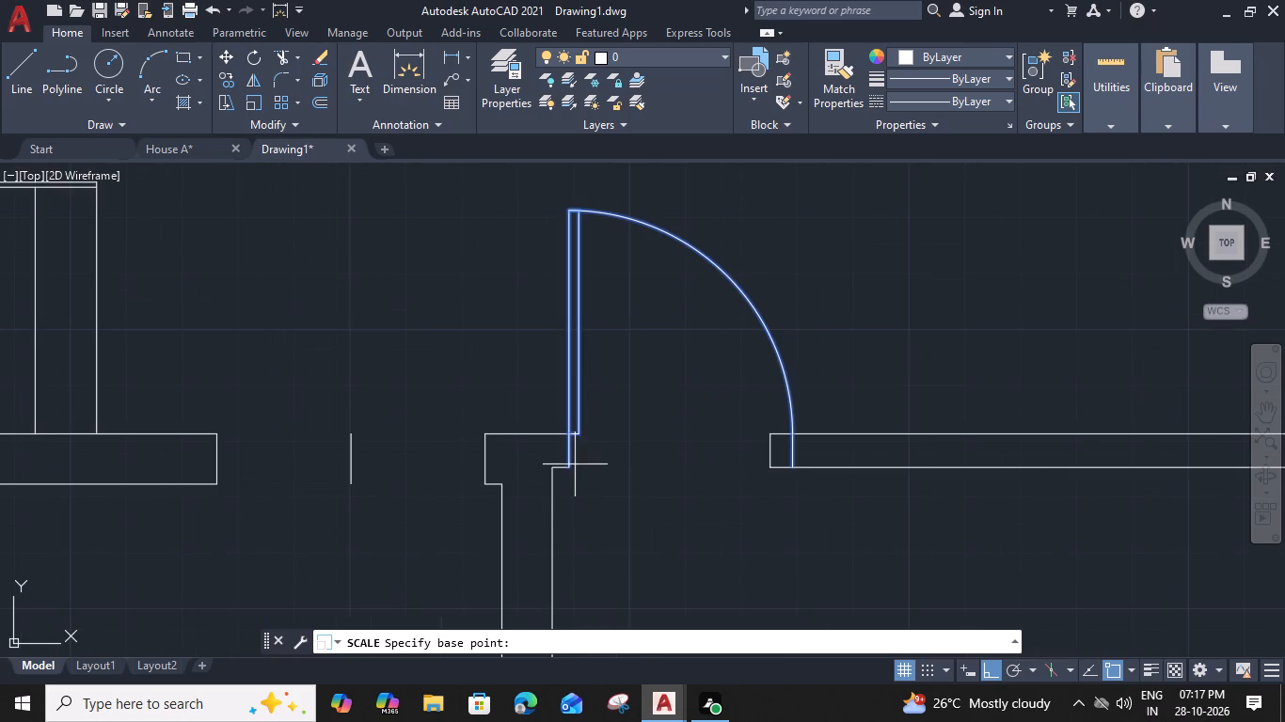
left_click(569, 465)
type("r")
key("space")
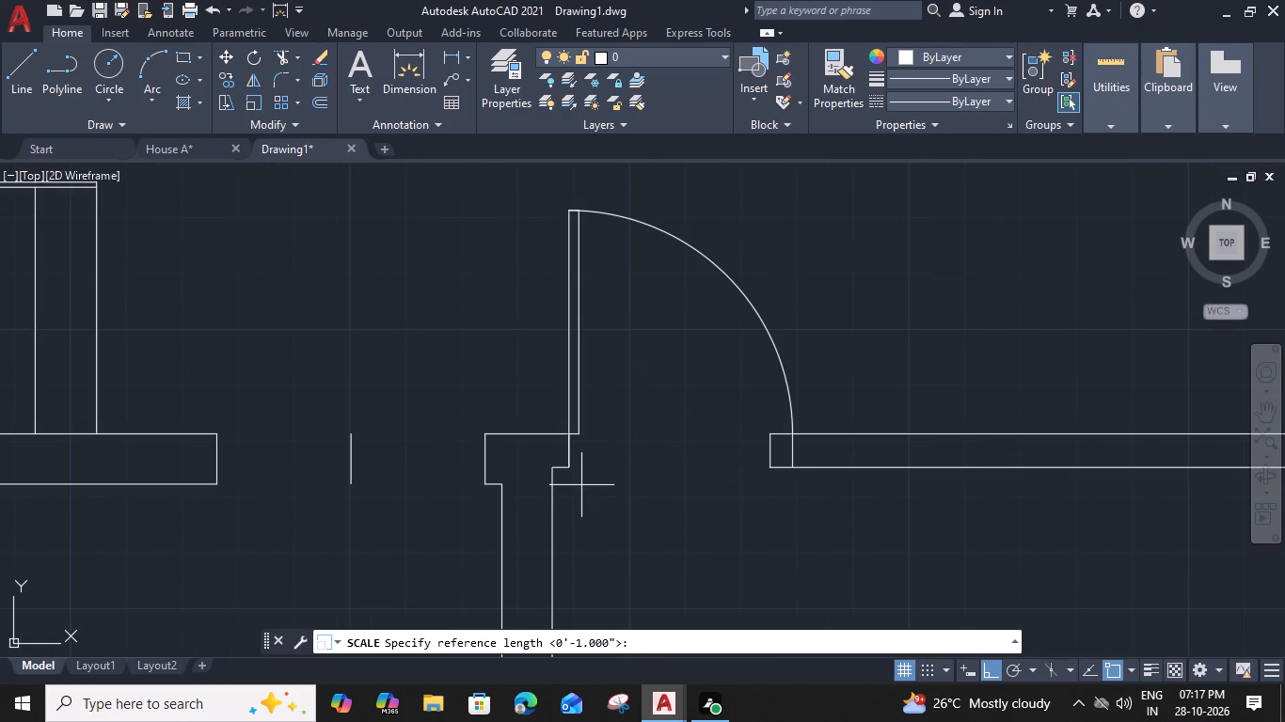
left_click(569, 472)
left_click(795, 468)
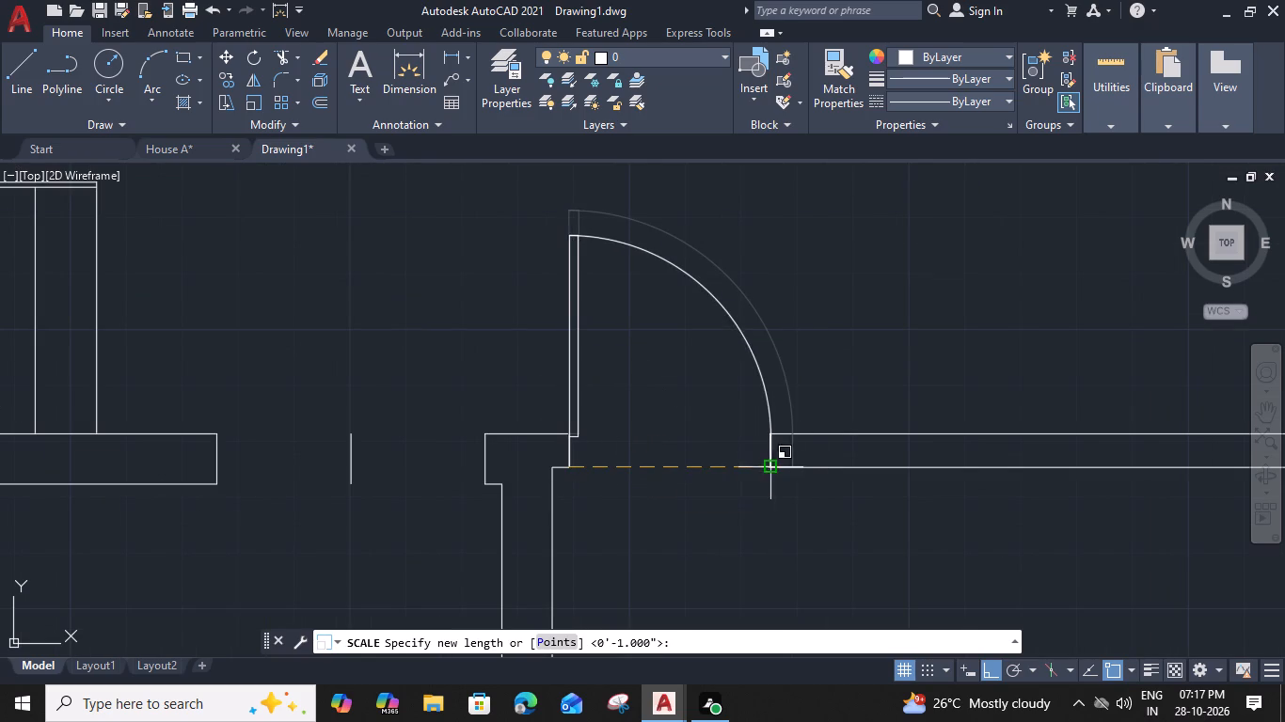
left_click(769, 470)
Copy the scaled door by its hinge corner to the left jamb of the lower middle room's bottom opening.
left_click(823, 248)
left_click(386, 357)
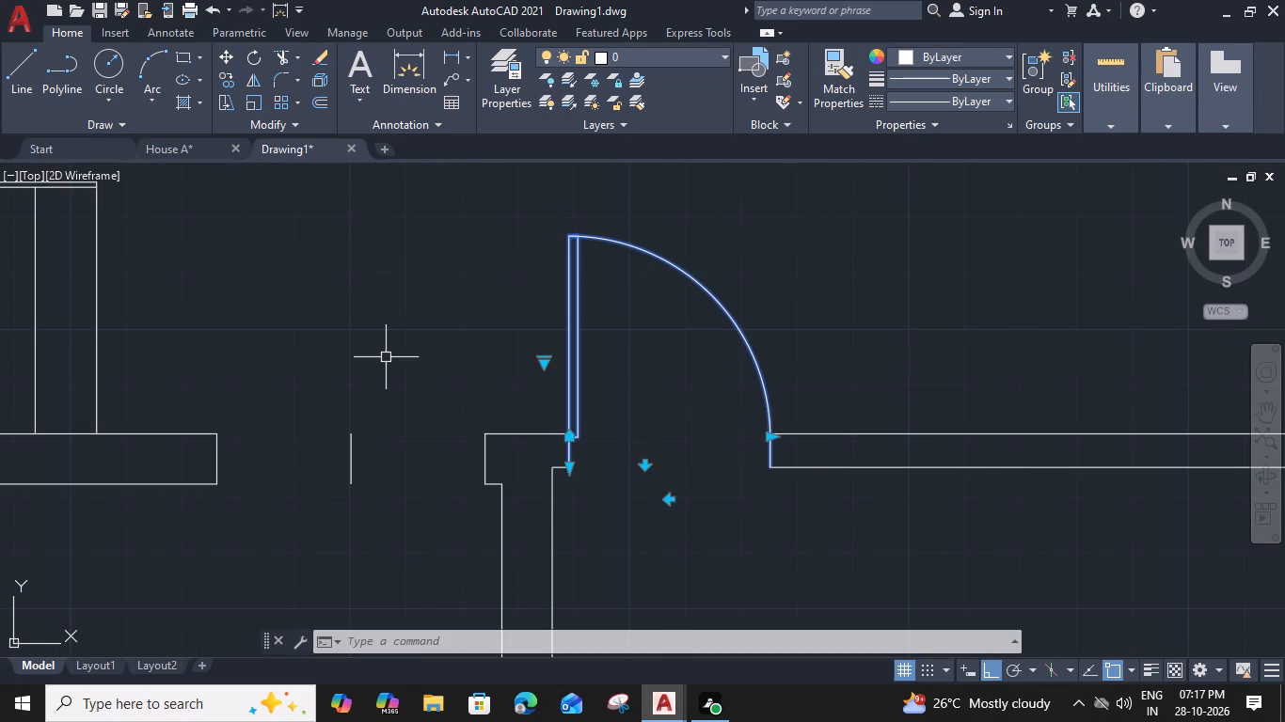
type("co")
key("space")
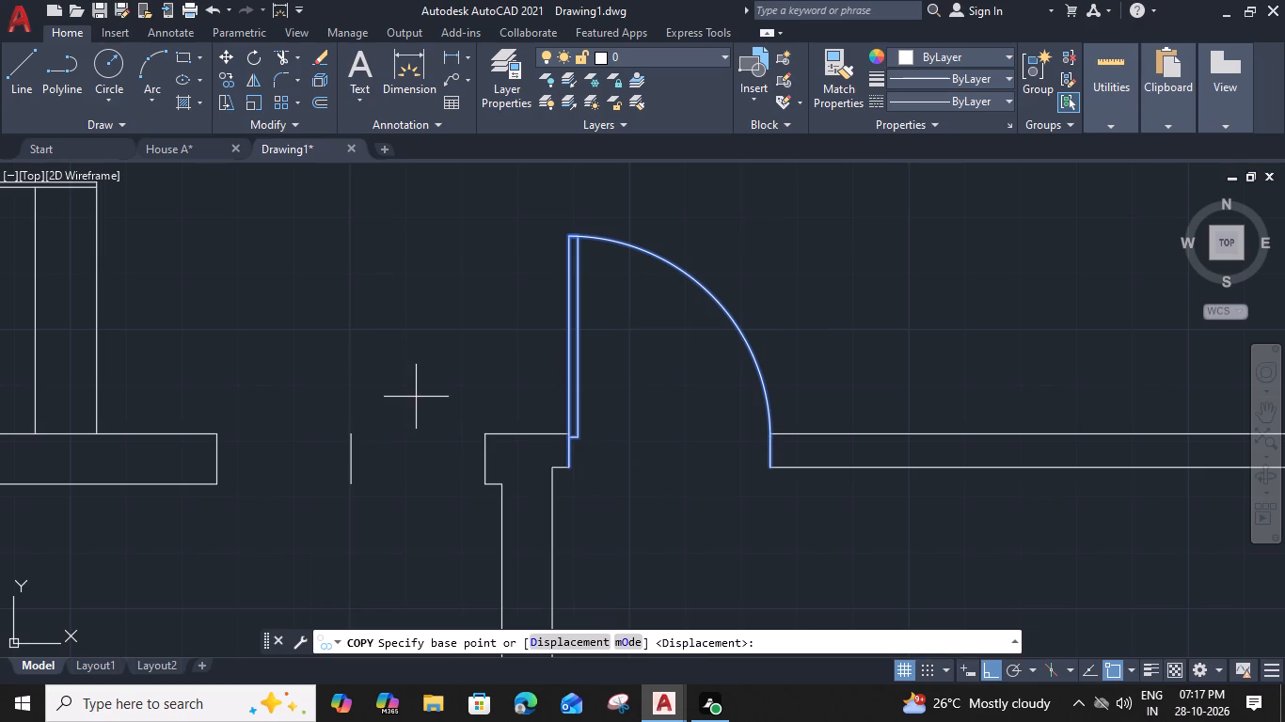
left_click(574, 468)
scroll(574, 466, "down", 3)
middle_click_drag(603, 539, 605, 528)
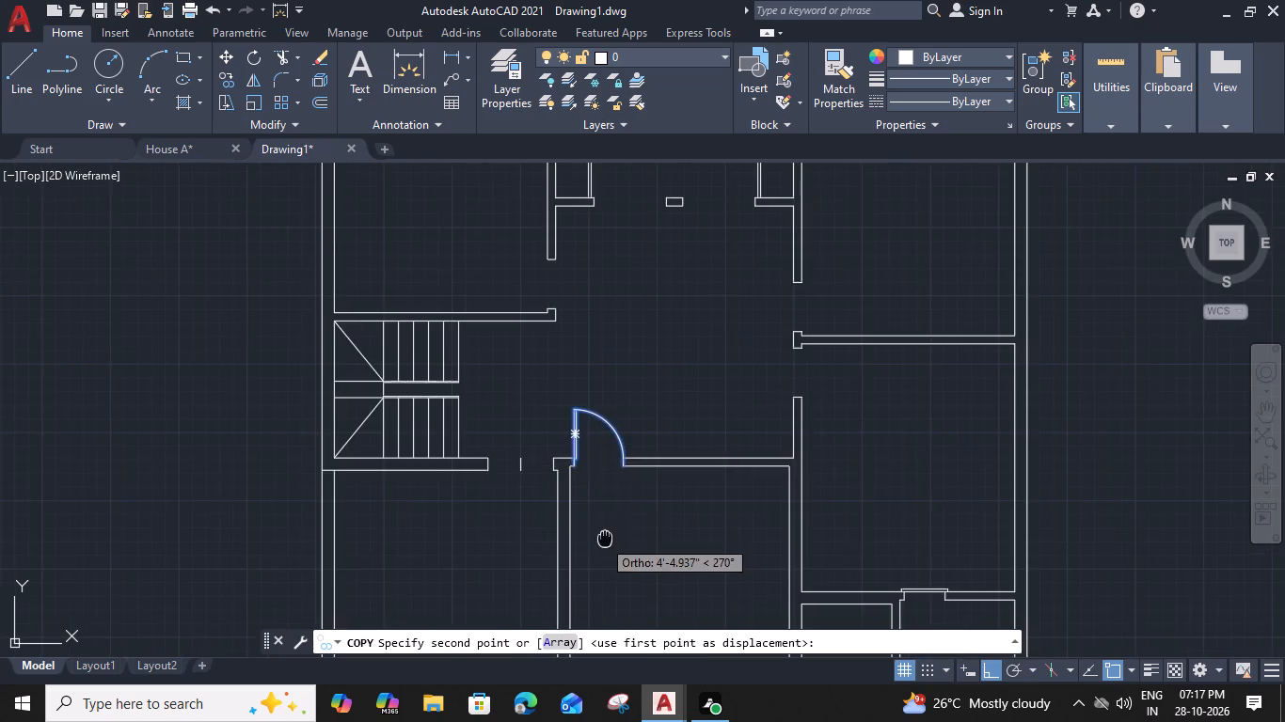
middle_click_drag(605, 528, 595, 343)
scroll(611, 498, "up", 3)
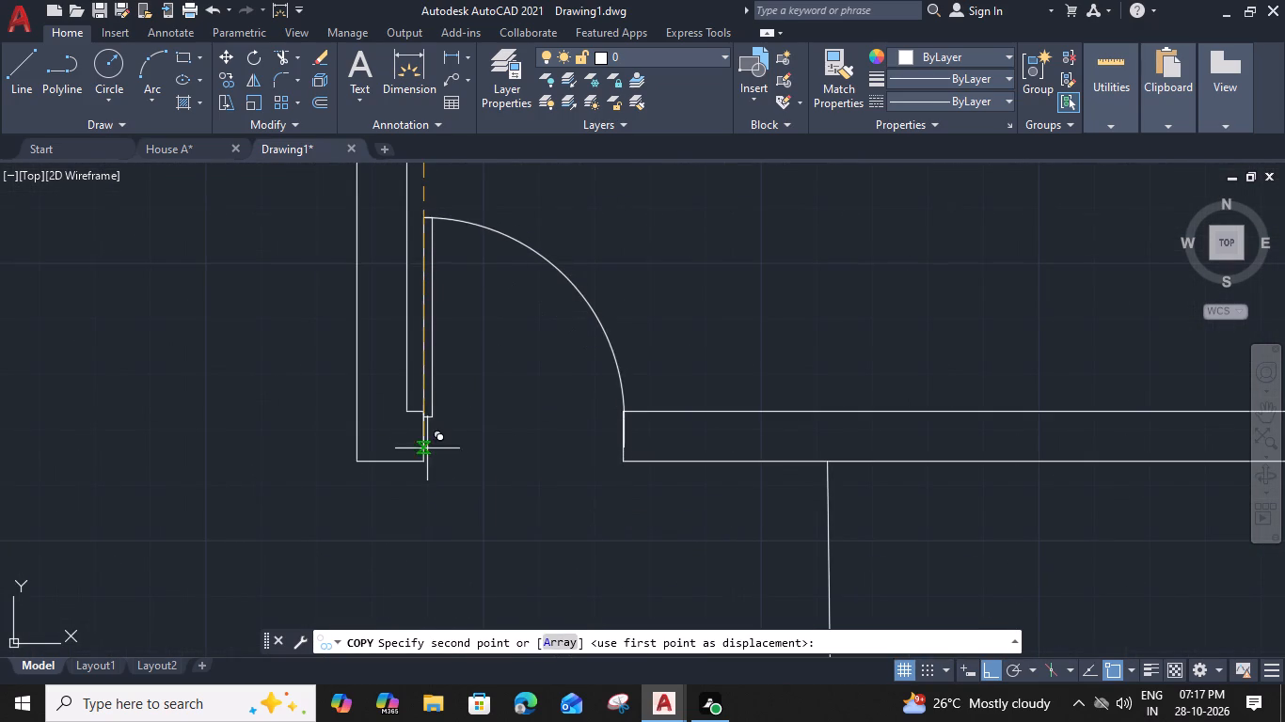
left_click(427, 457)
Place another copy of the door at the left jamb of the lower left room's opening beside the staircase.
scroll(427, 457, "down", 2)
scroll(448, 352, "down", 3)
middle_click_drag(448, 337, 472, 416)
scroll(446, 385, "up", 3)
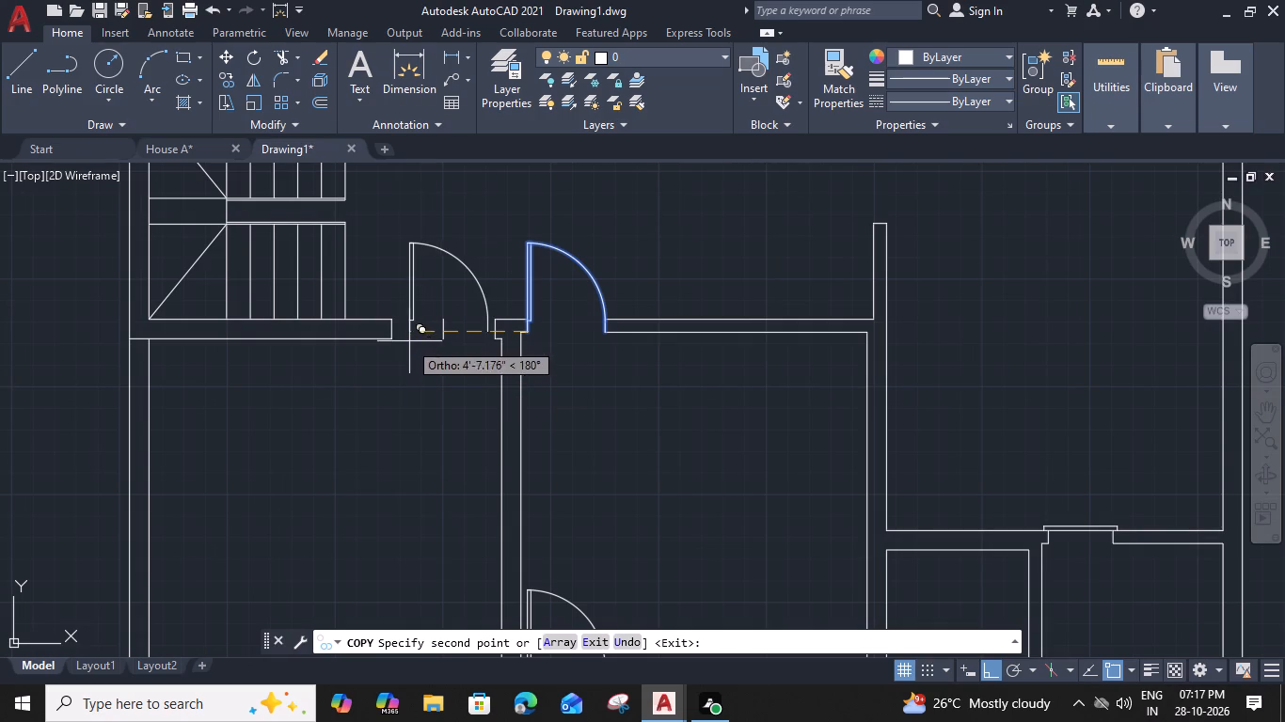
left_click(396, 342)
Place another door copy at the lower jamb of the upper left room's opening, above the staircase, and finish copying.
middle_click_drag(397, 344, 504, 417)
scroll(509, 338, "down", 2)
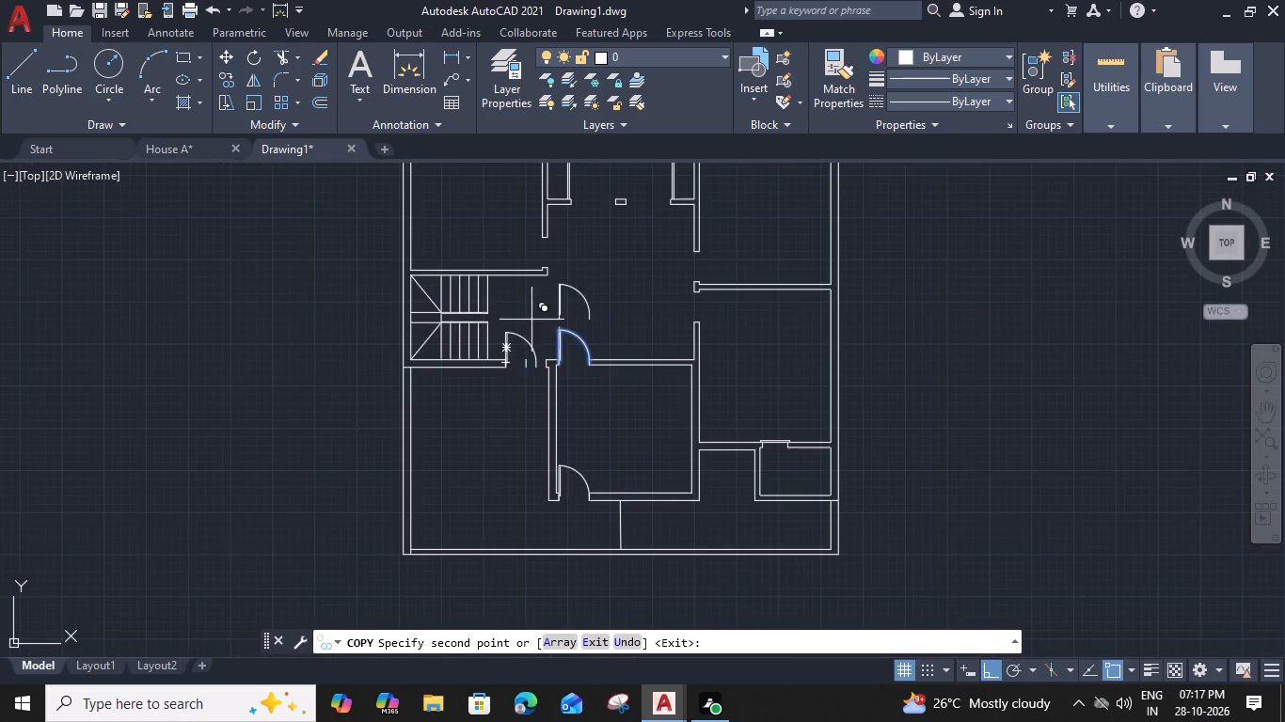
middle_click_drag(549, 321, 541, 424)
scroll(546, 343, "up", 2)
left_click(531, 415)
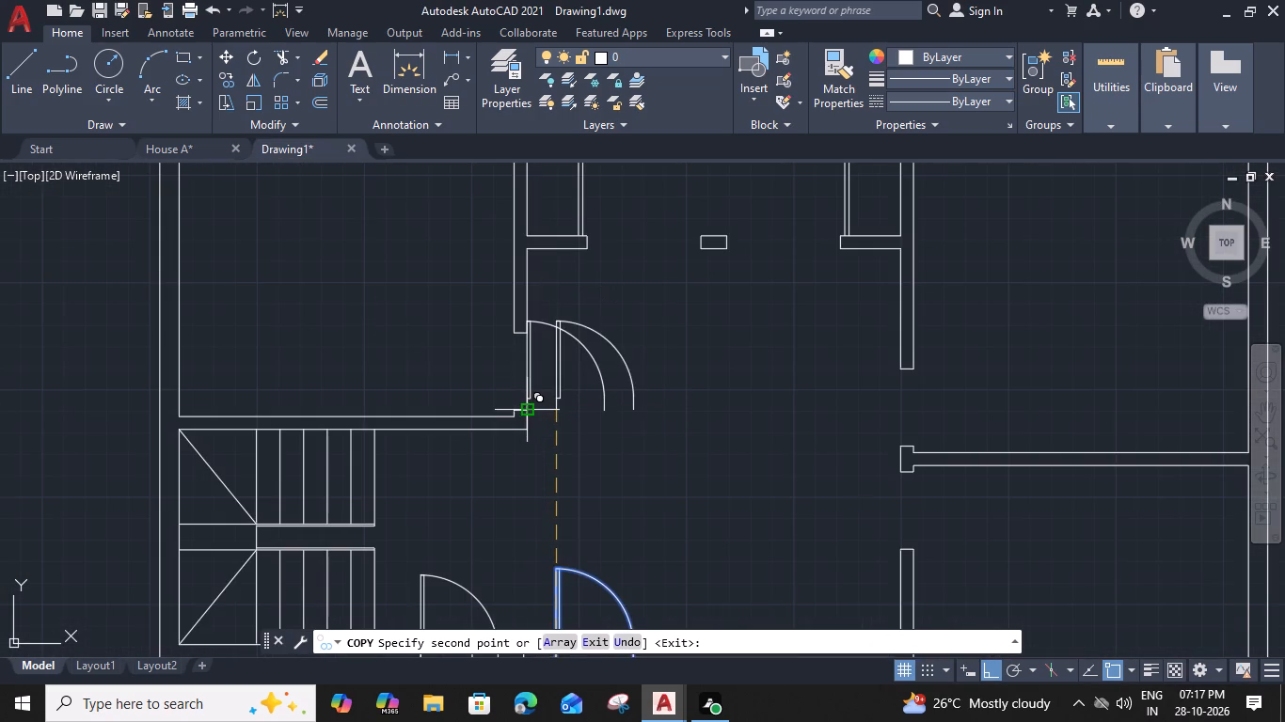
key("Escape")
Rotate the upper left room's door 90° about its hinge corner so it spans the wall opening.
left_click(535, 366)
left_click(505, 392)
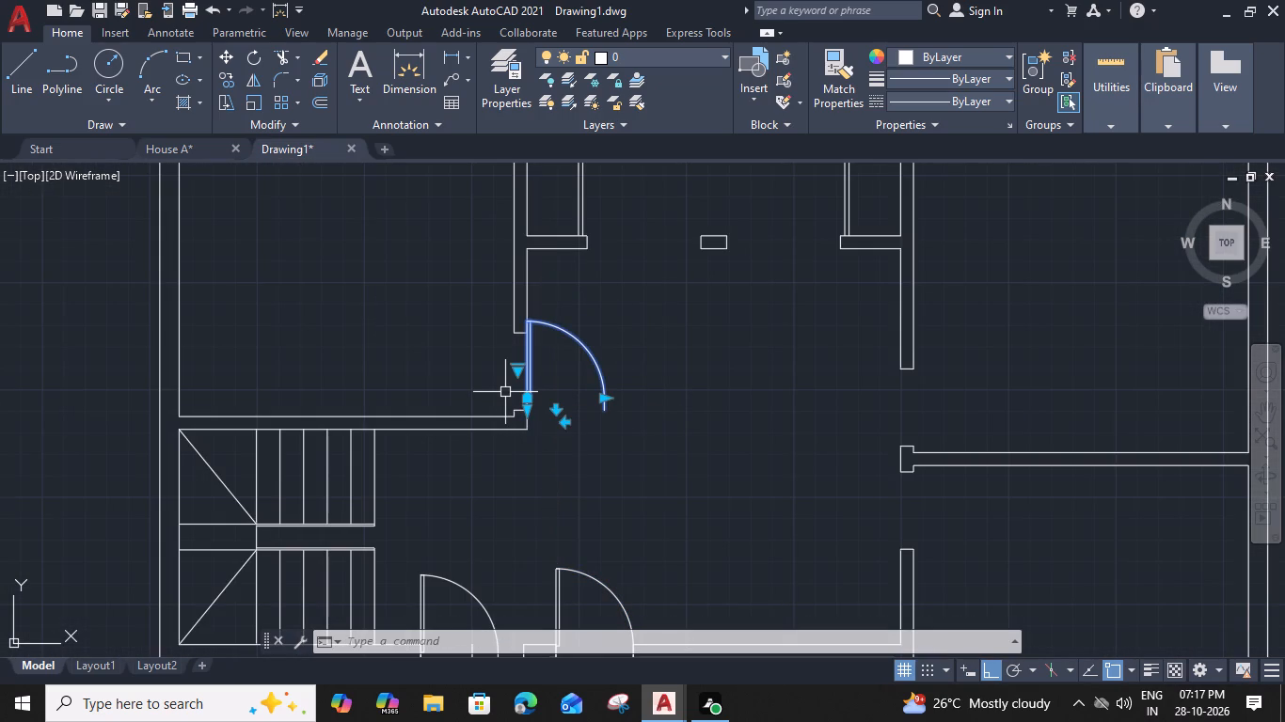
key("e")
key("Escape")
key("r")
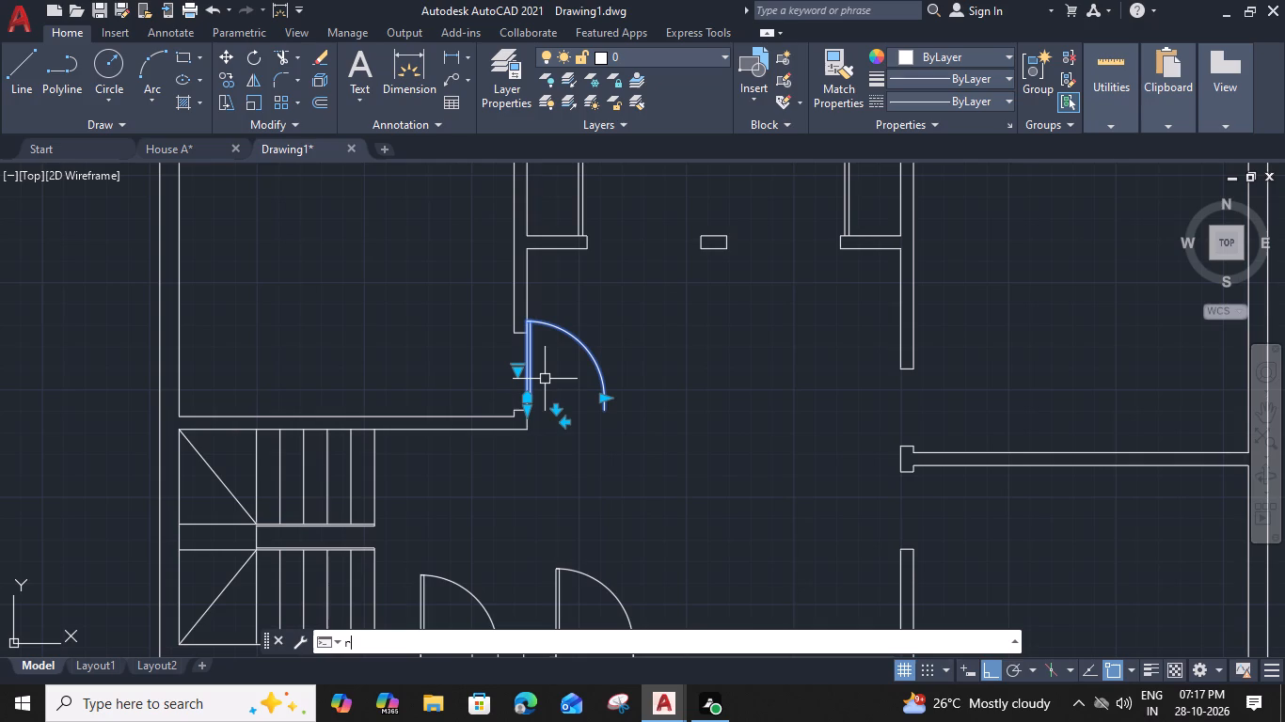
type("o")
key("space")
scroll(545, 379, "up", 2)
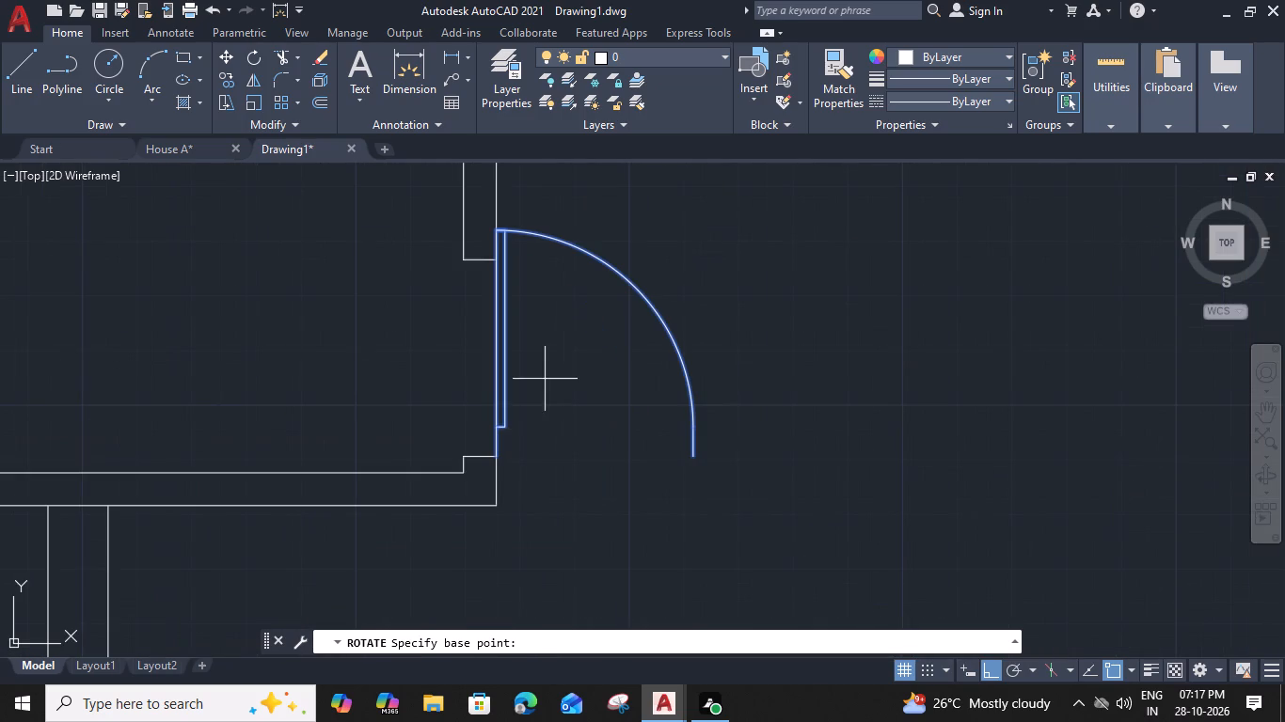
left_click(504, 459)
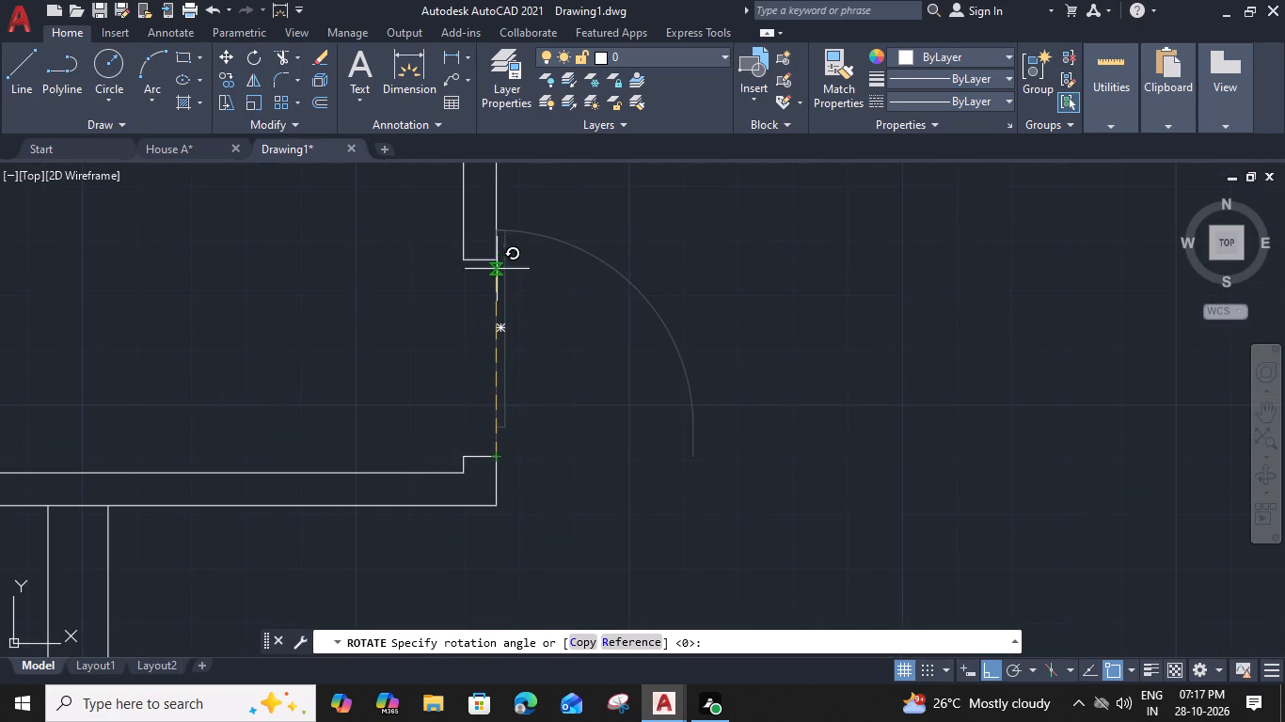
left_click(497, 265)
Copy the rotated door by its hinge corner to the lower jamb of the upper right room's opening.
left_click_drag(515, 321, 395, 337)
left_click(242, 353)
key("c")
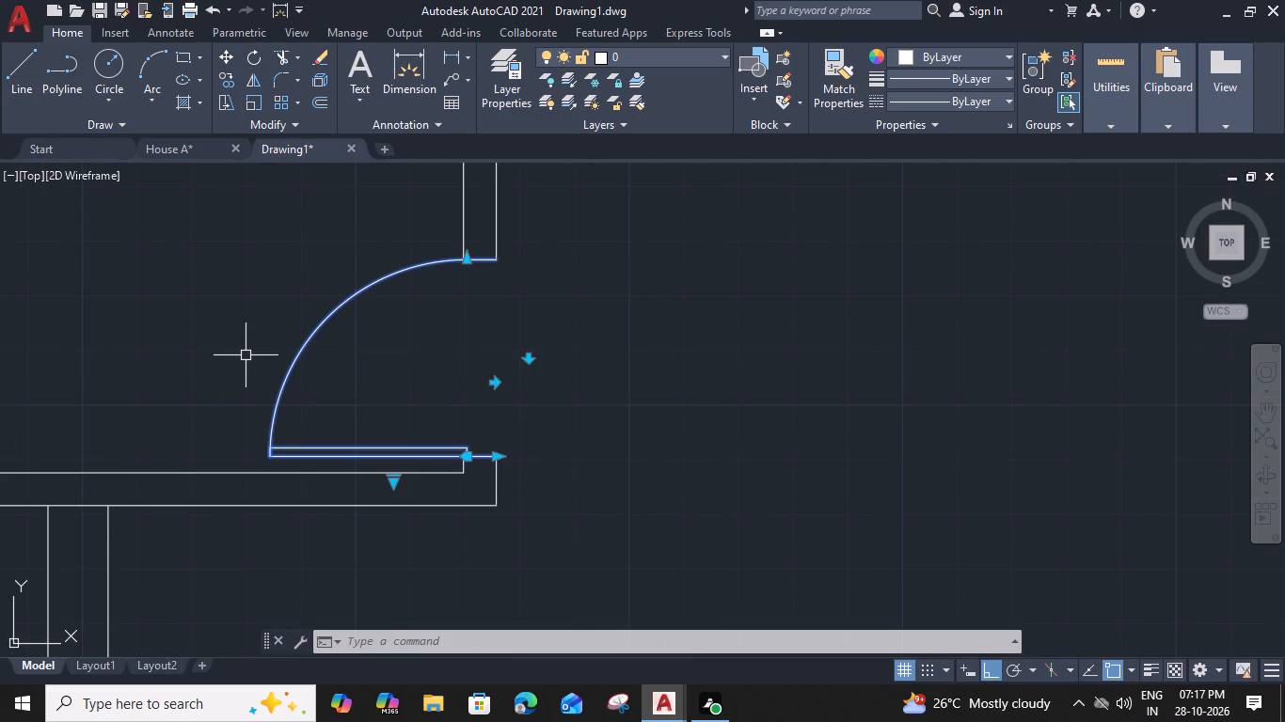
key("o")
key("space")
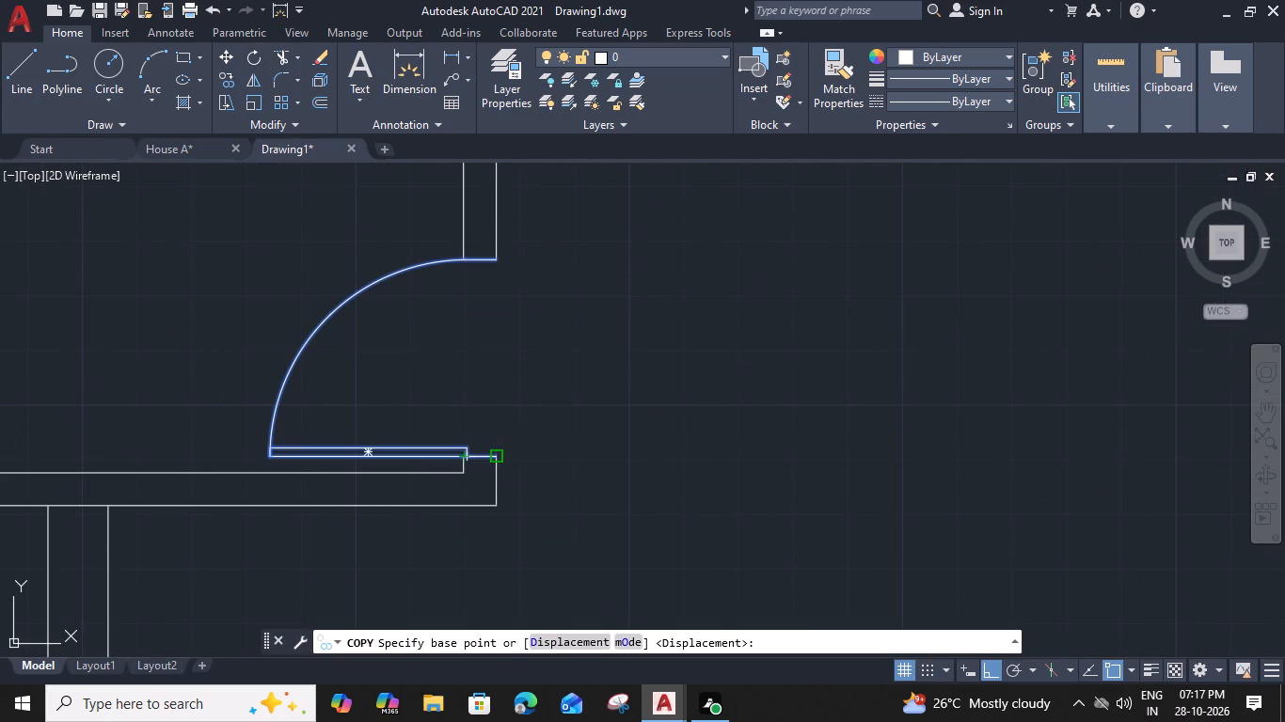
left_click(500, 453)
scroll(499, 453, "down", 2)
scroll(889, 482, "up", 2)
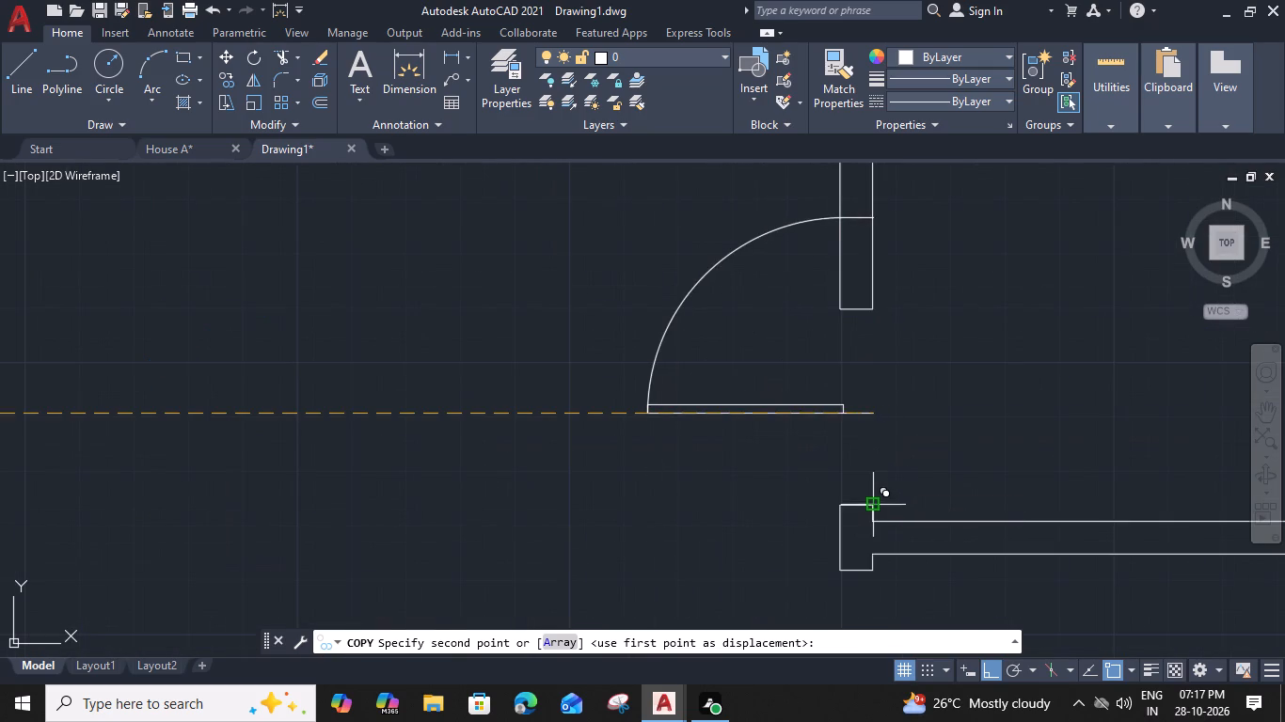
left_click(875, 506)
Place another copy of the rotated door at the right jamb of the top-left small room's opening and finish copying.
scroll(921, 453, "down", 3)
middle_click_drag(844, 396, 676, 532)
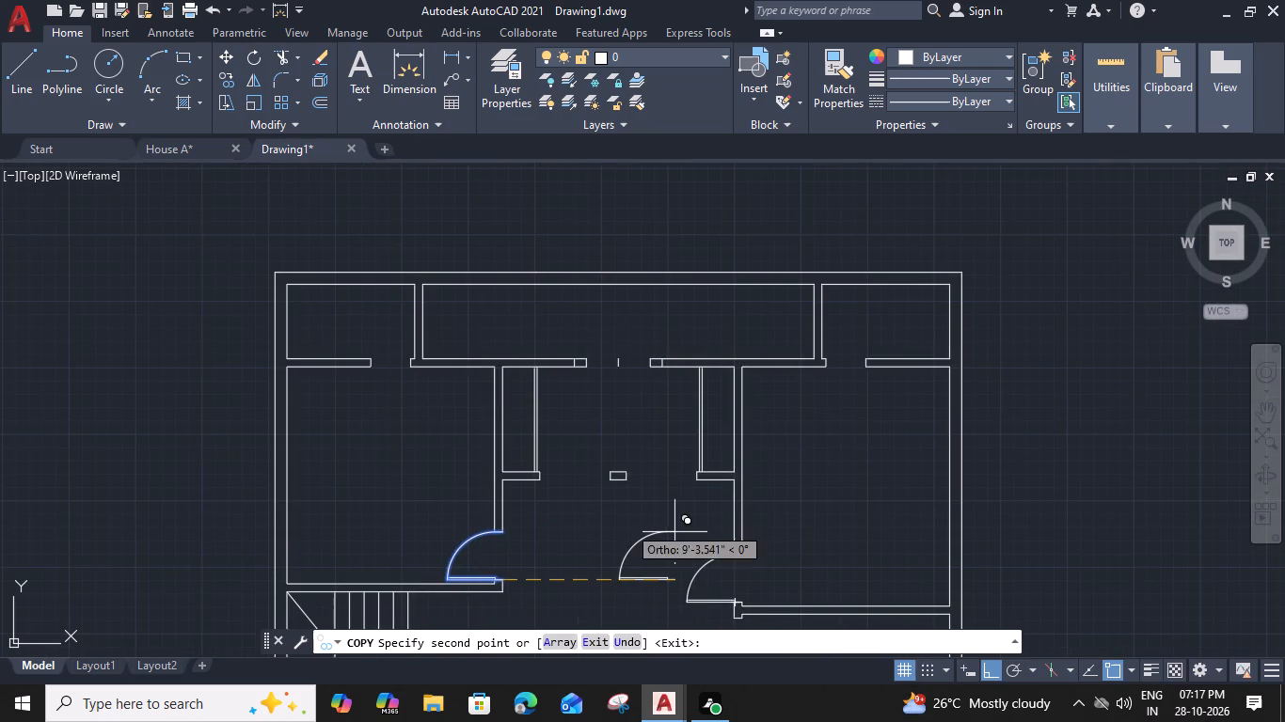
scroll(416, 349, "up", 2)
left_click(395, 369)
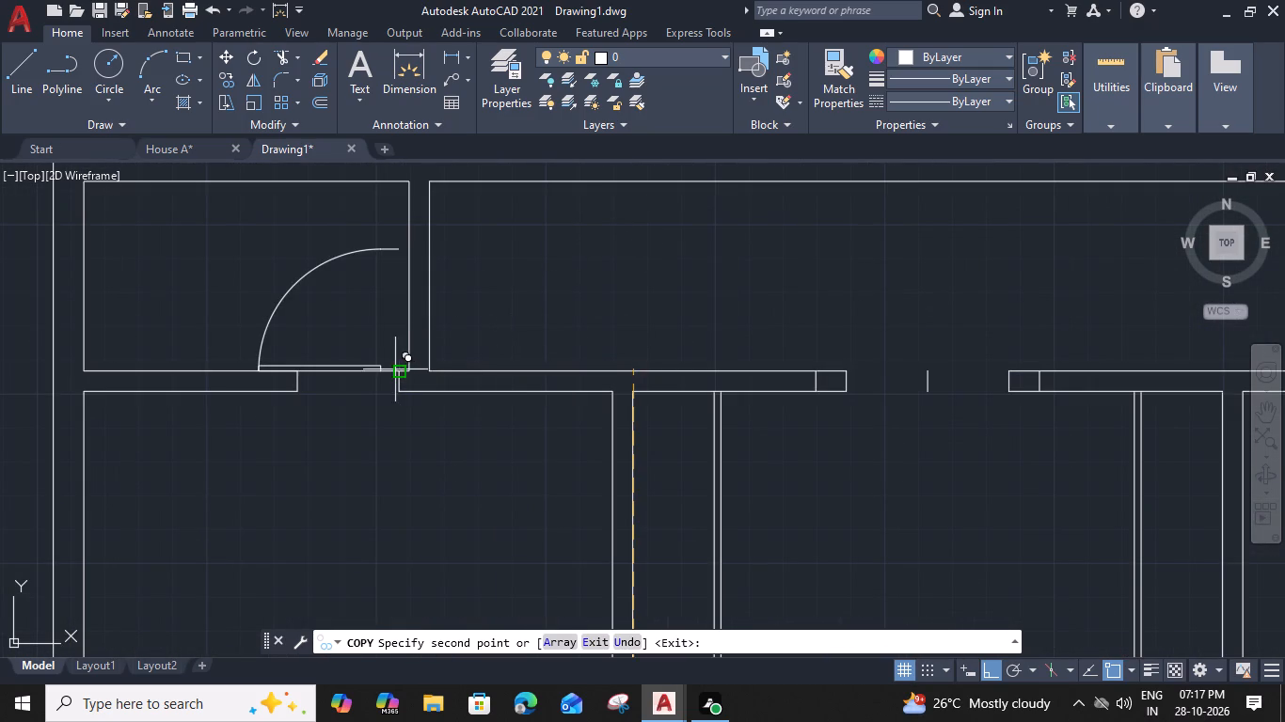
key("Escape")
Rotate the top-left small room's door 90° about its hinge corner to align it with the opening.
left_click_drag(351, 287, 291, 305)
left_click(210, 337)
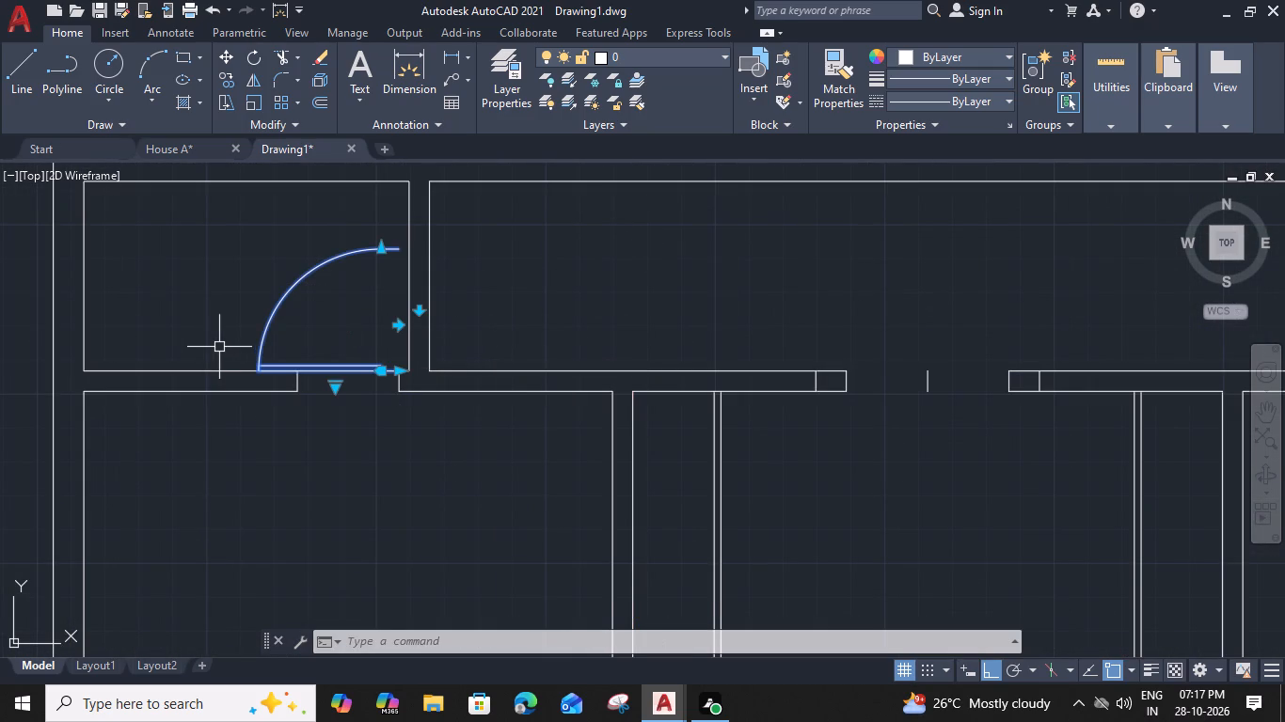
type("ro")
key("space")
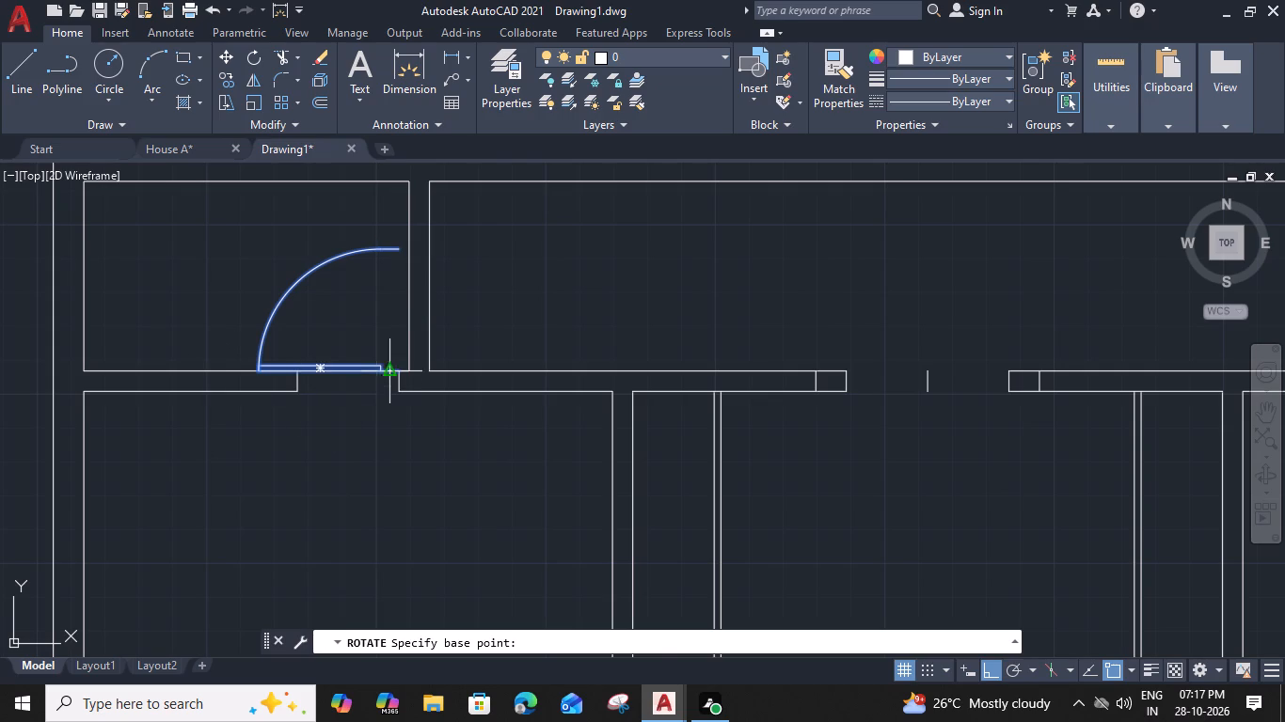
left_click(401, 374)
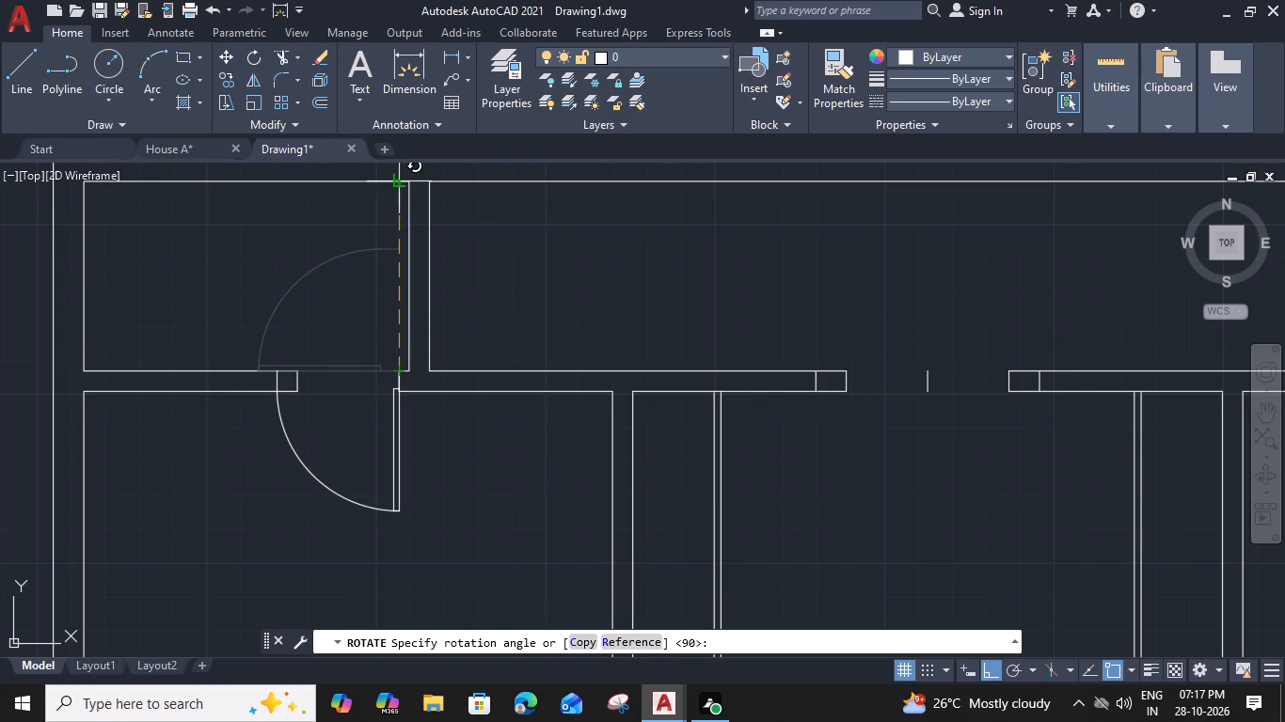
left_click(402, 184)
Scale the top-left small room's door by reference about its hinge corner to fit the narrower opening.
left_click_drag(467, 432, 394, 460)
left_click(295, 495)
type("sc")
key("space")
left_click(396, 369)
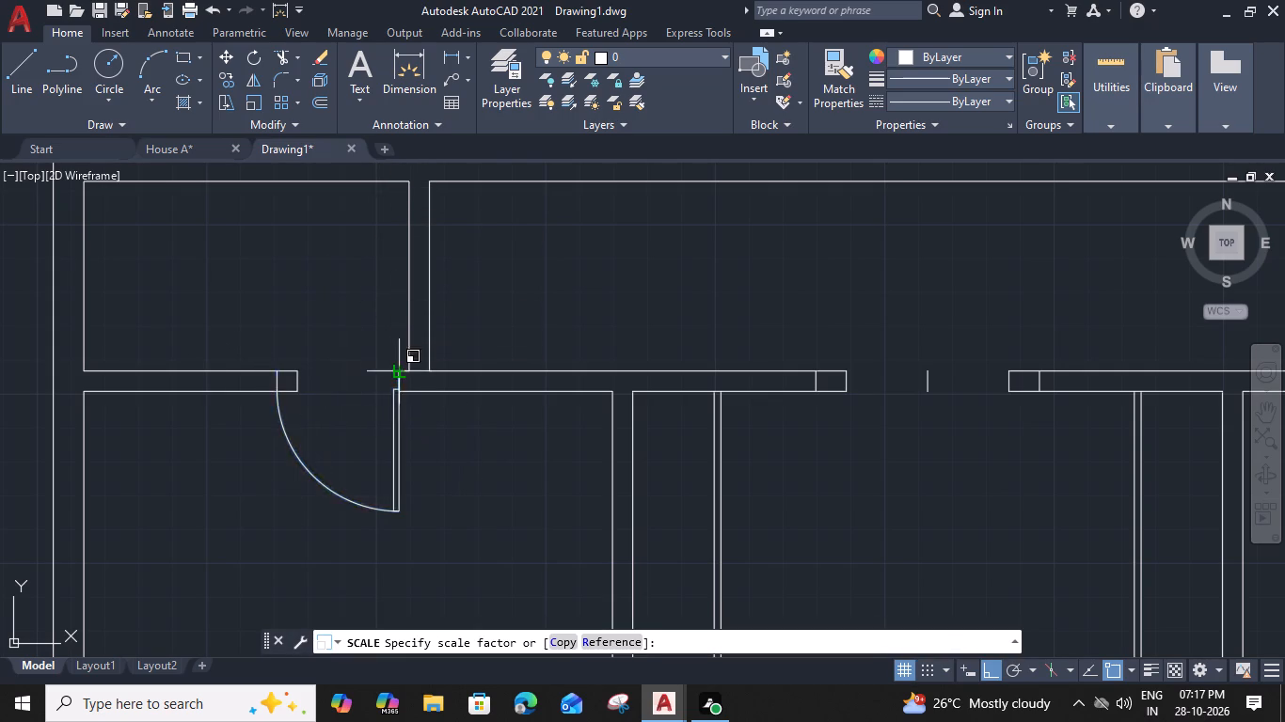
type("r")
key("space")
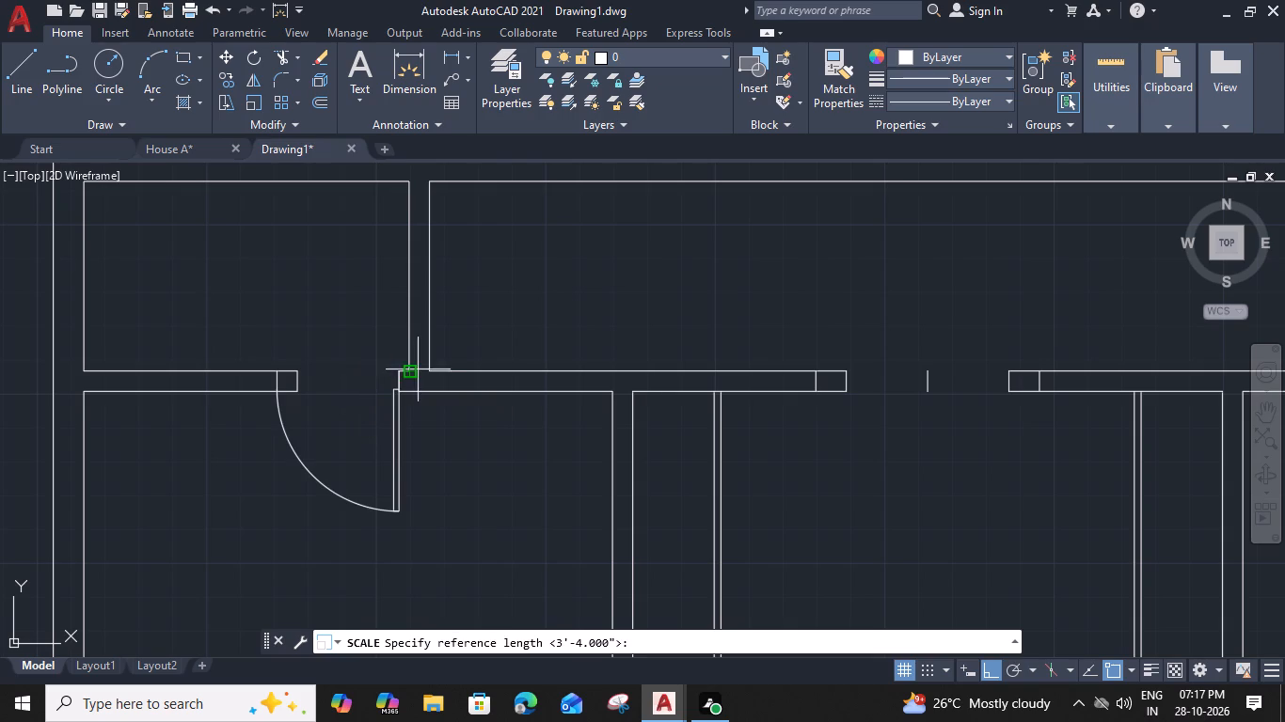
left_click(398, 368)
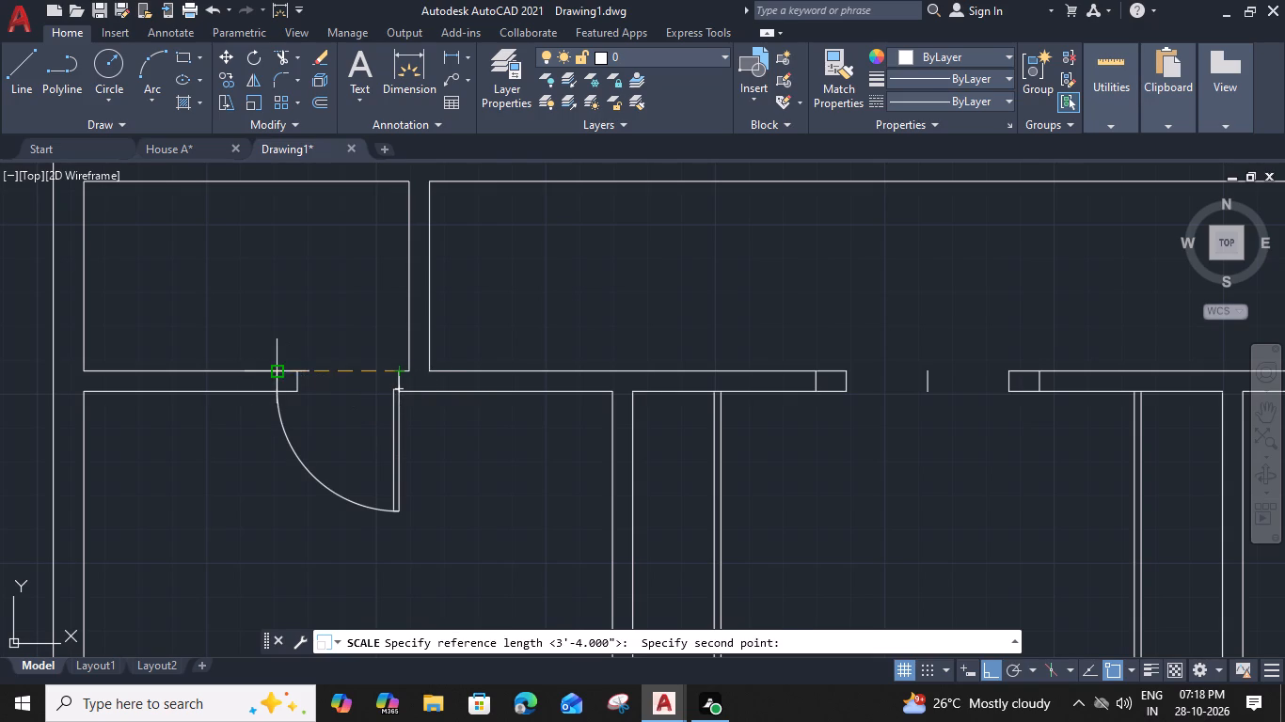
left_click(275, 370)
left_click(294, 372)
Copy the narrower door by its hinge corner to the right jamb of the top-right small room's opening.
left_click_drag(433, 474, 420, 483)
left_click(309, 519)
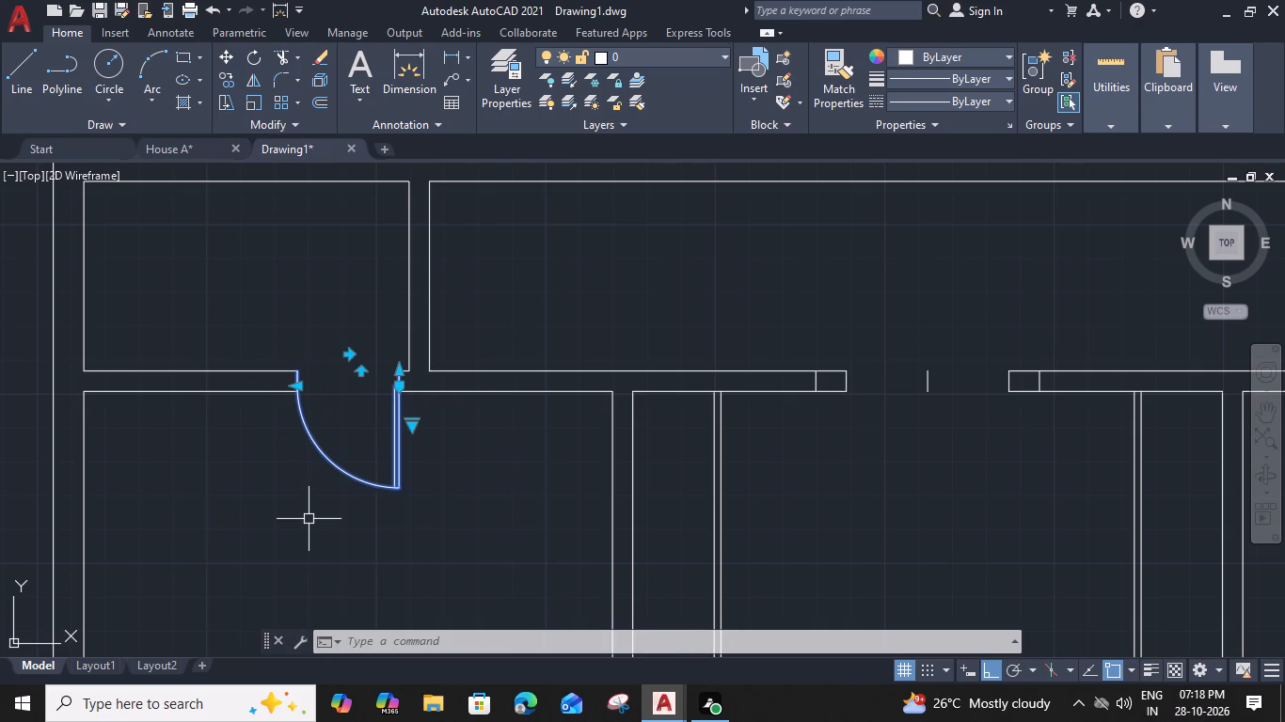
type("co")
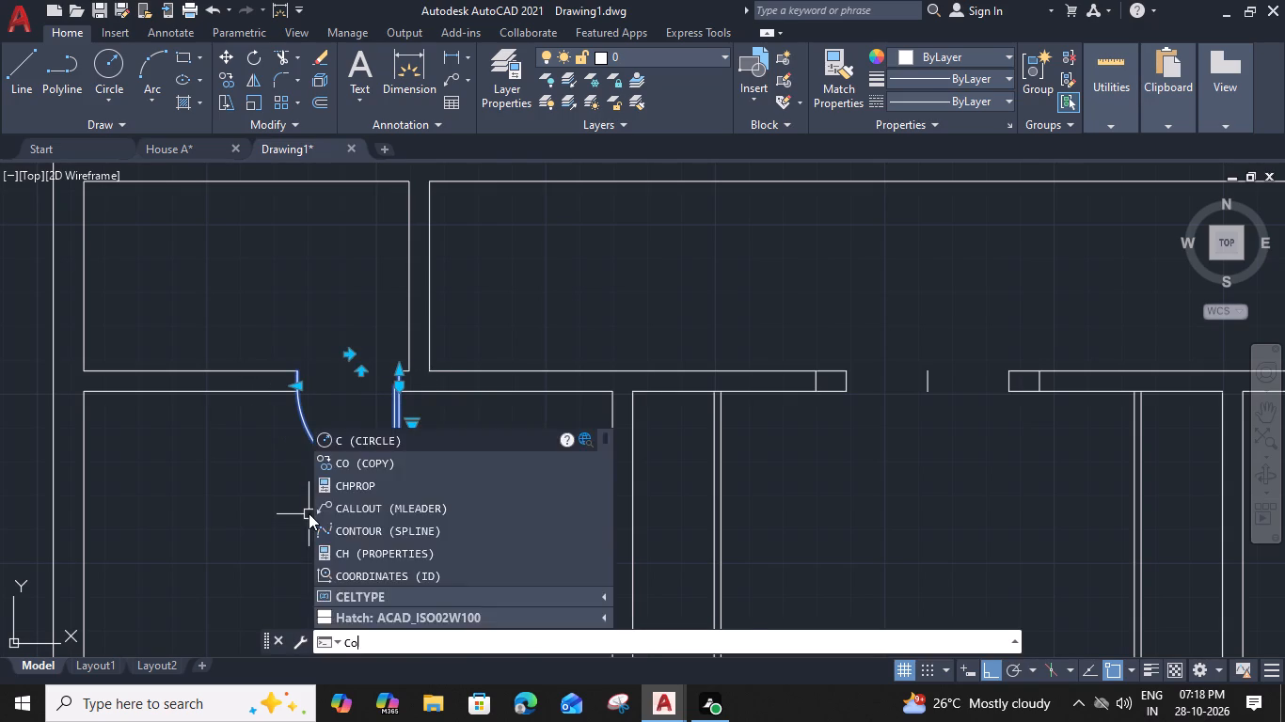
key("space")
left_click(395, 369)
scroll(402, 382, "down", 3)
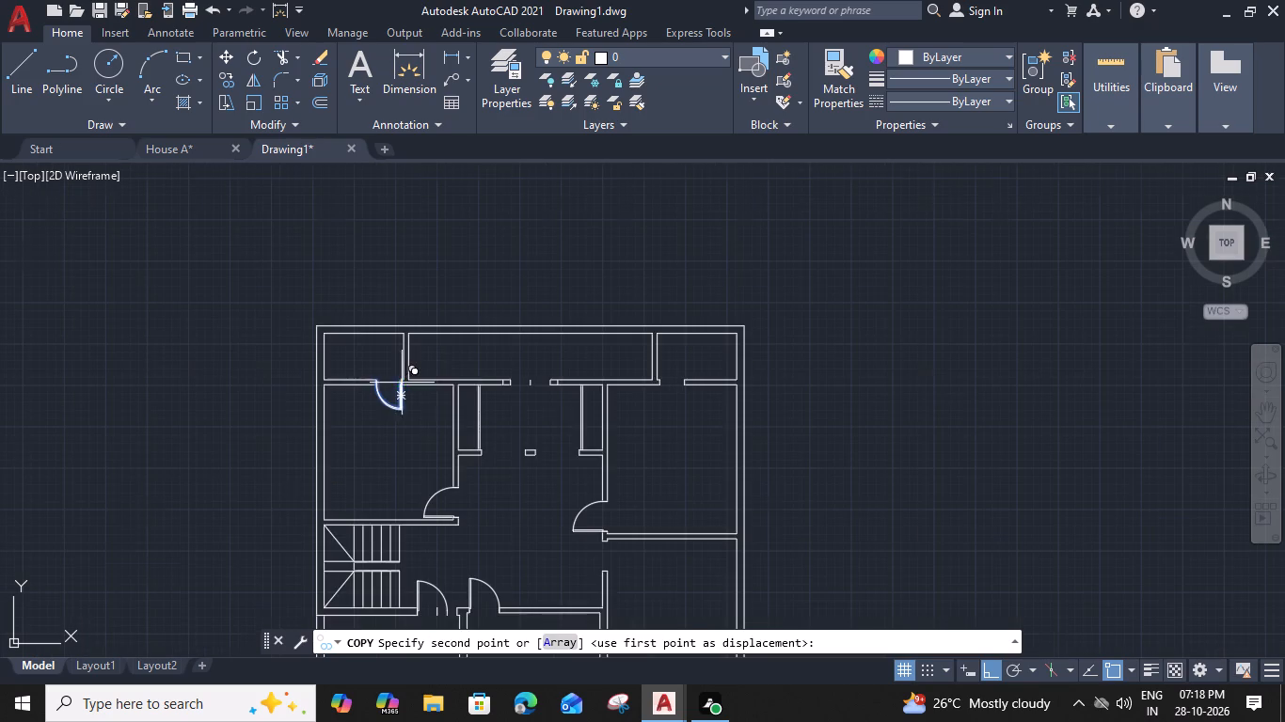
scroll(649, 386, "up", 3)
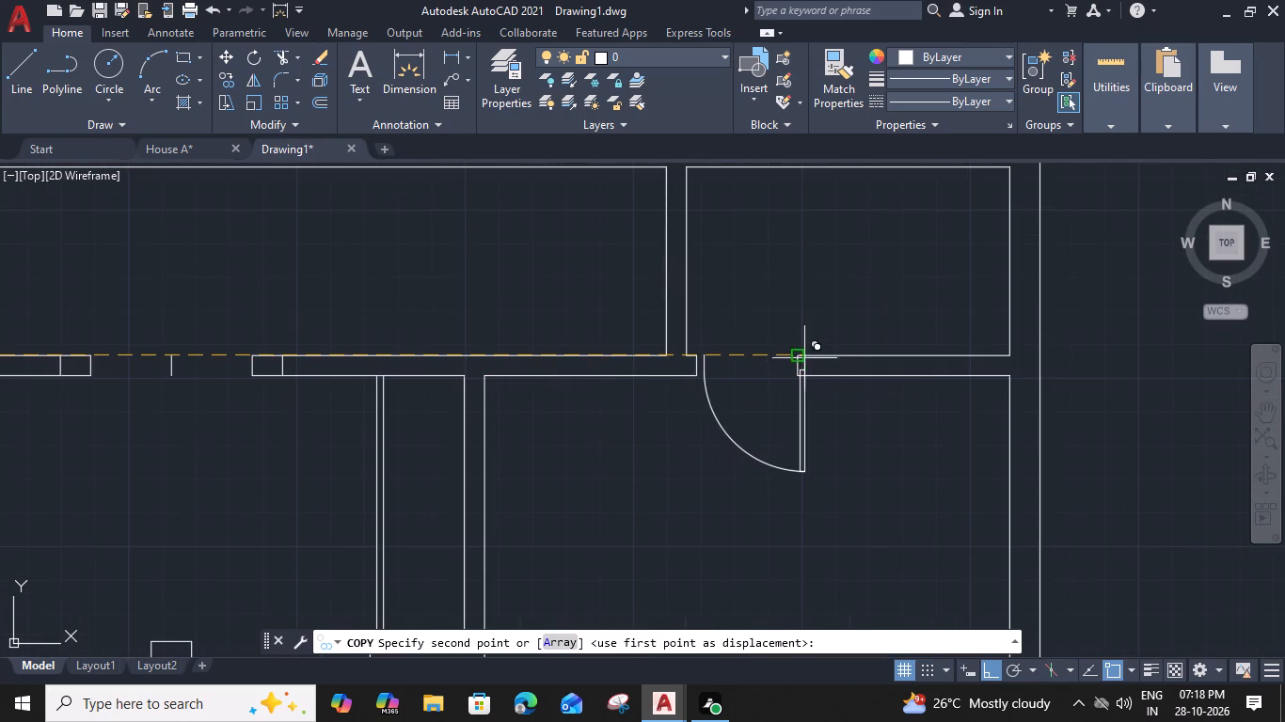
left_click(801, 353)
key("Escape")
Flip the top-right small room's door in both directions so it hinges on the left jamb and swings into that room.
left_click_drag(833, 447, 827, 451)
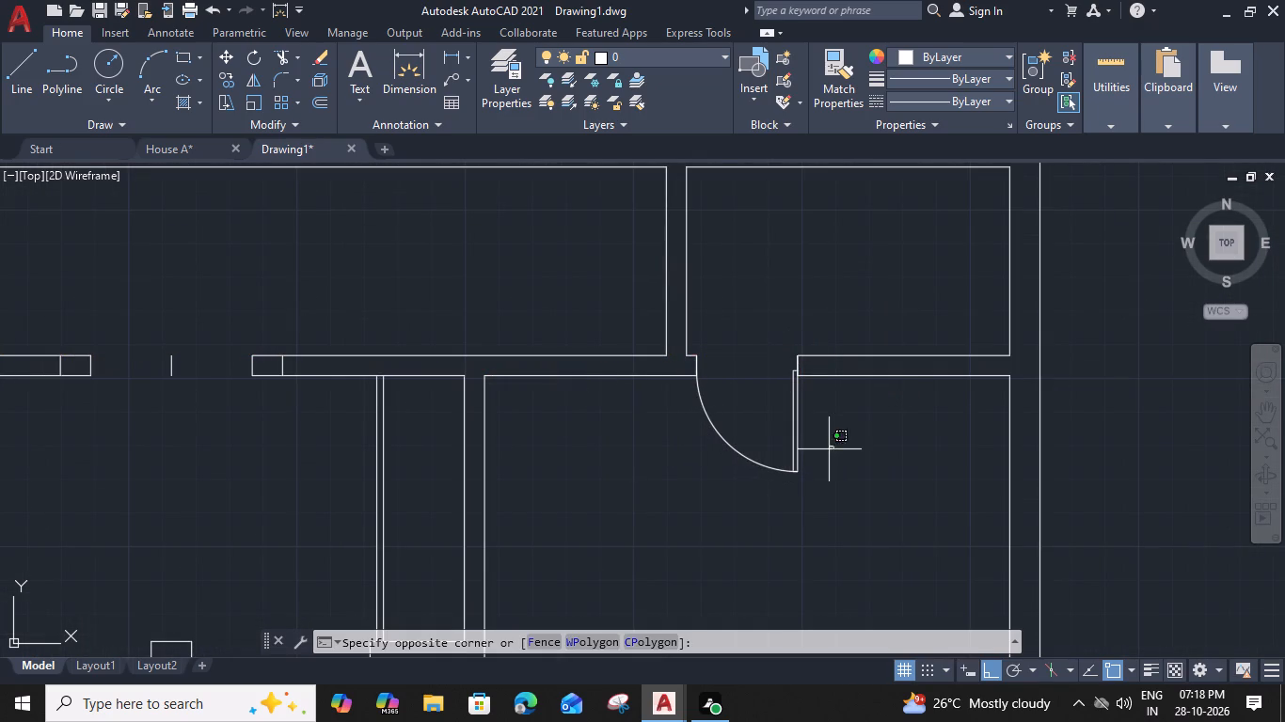
left_click_drag(827, 451, 800, 466)
left_click(614, 569)
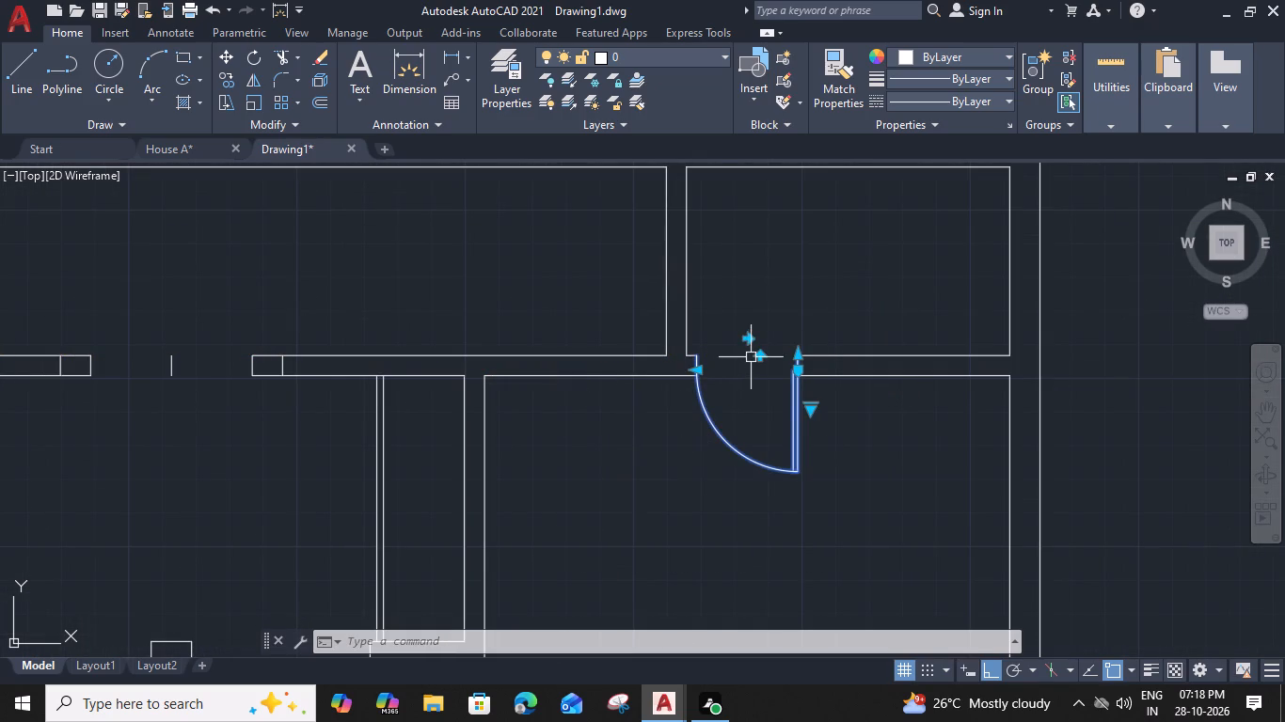
left_click(756, 353)
left_click(752, 384)
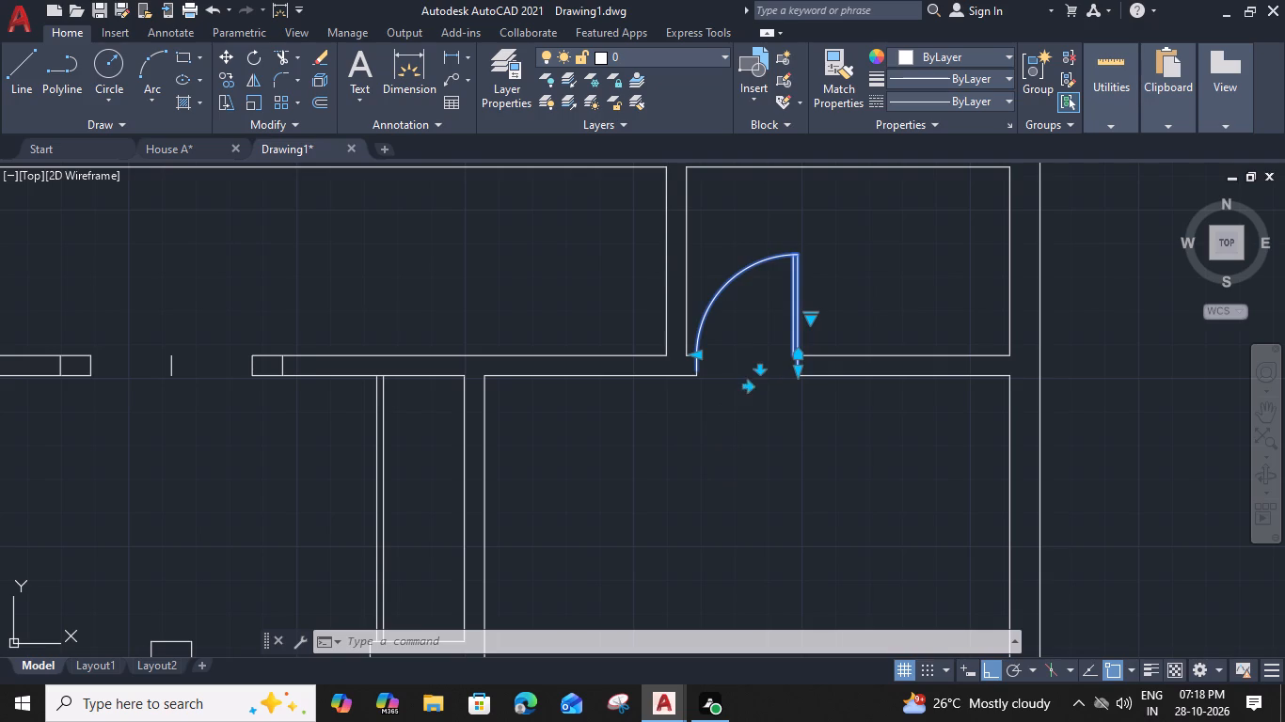
Flip the top-left small room's door so it swings up into that room, hinged on the opening's right jamb.
scroll(705, 449, "down", 1)
middle_click_drag(565, 466, 840, 463)
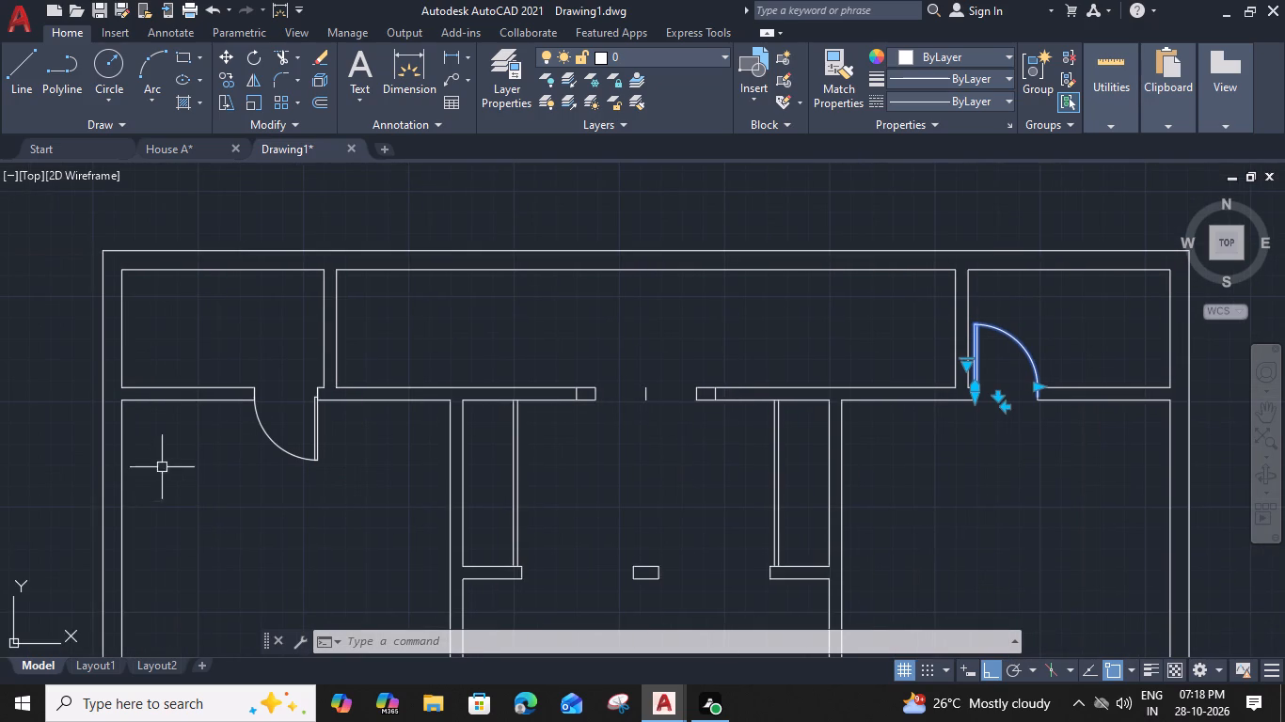
left_click_drag(359, 423, 293, 467)
left_click(205, 509)
middle_click_drag(241, 485, 544, 479)
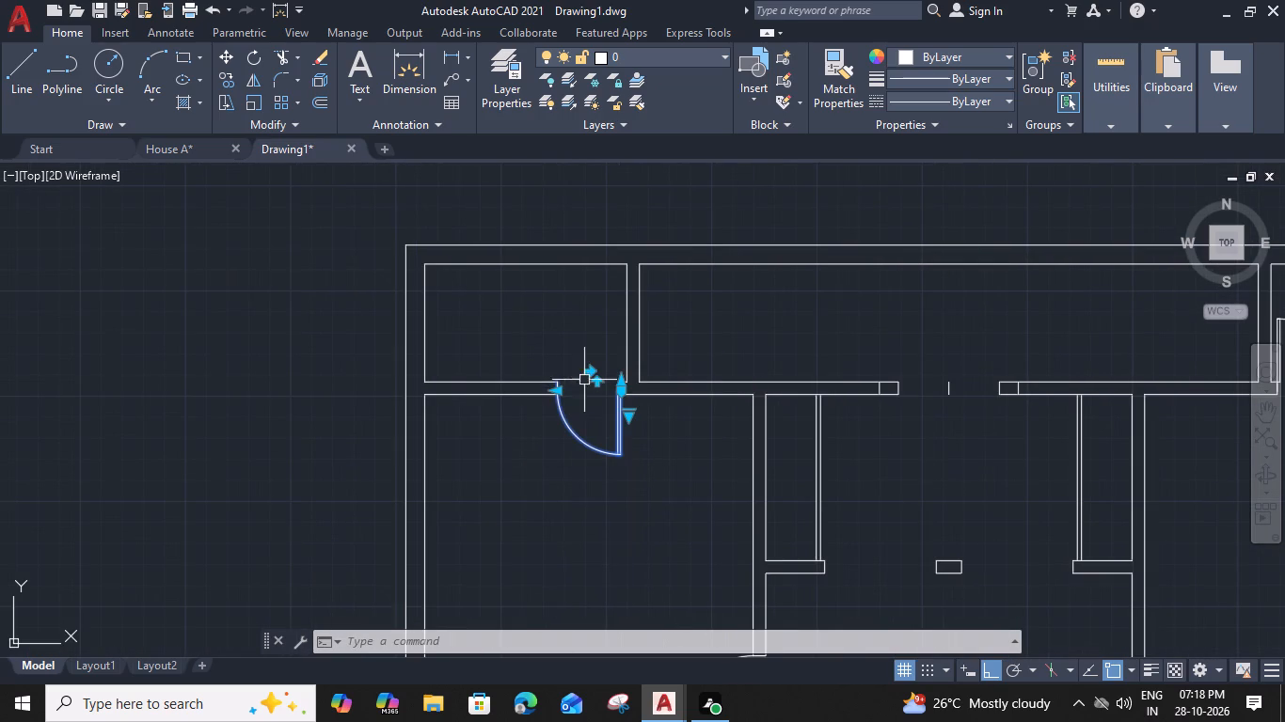
left_click(599, 382)
left_click(592, 405)
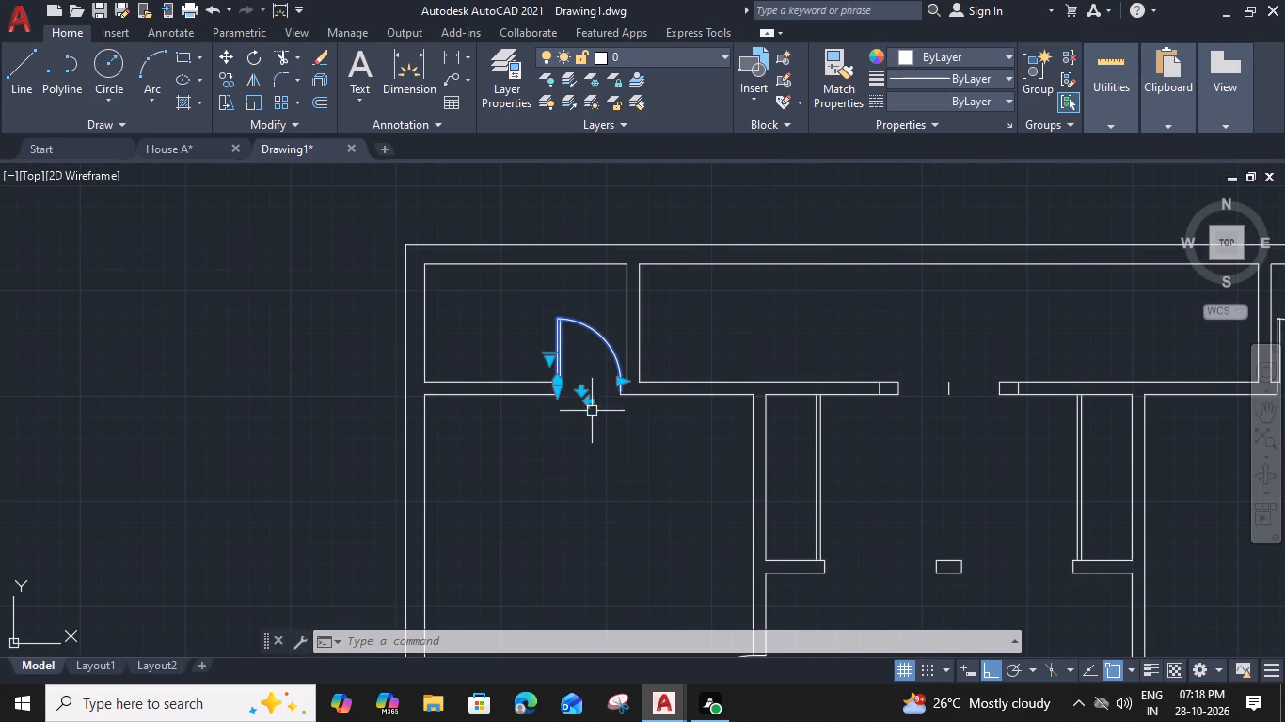
left_click(590, 404)
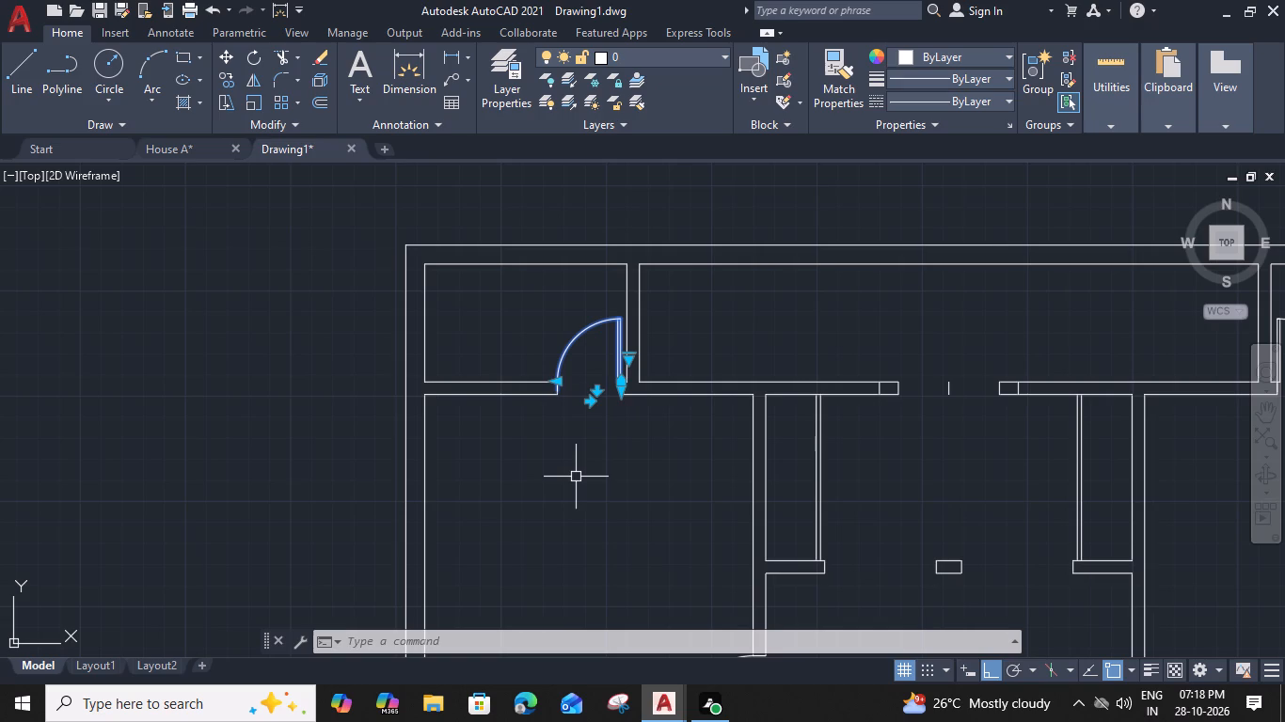
left_click(576, 478)
left_click(553, 532)
Flip the door of the large upper-right room so it swings into that room instead of the central hall.
scroll(553, 522, "down", 3)
middle_click_drag(605, 540, 536, 461)
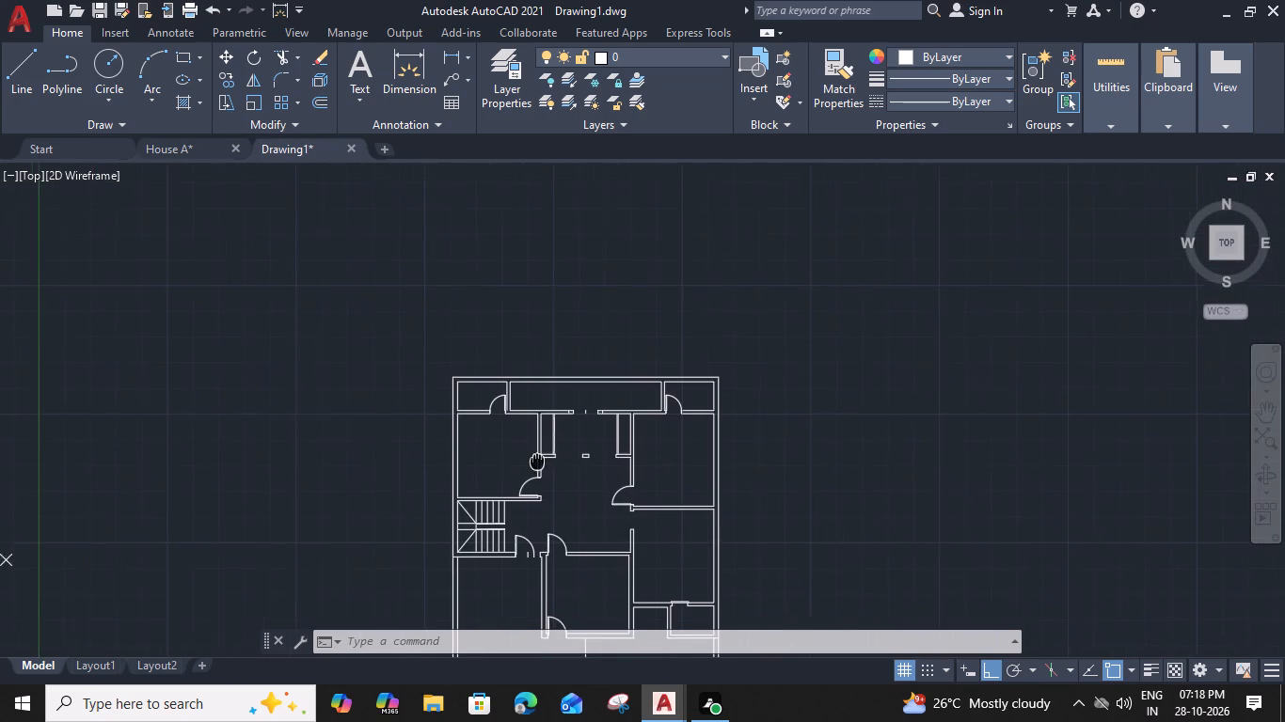
middle_click_drag(536, 461, 531, 458)
middle_click_drag(597, 596, 550, 494)
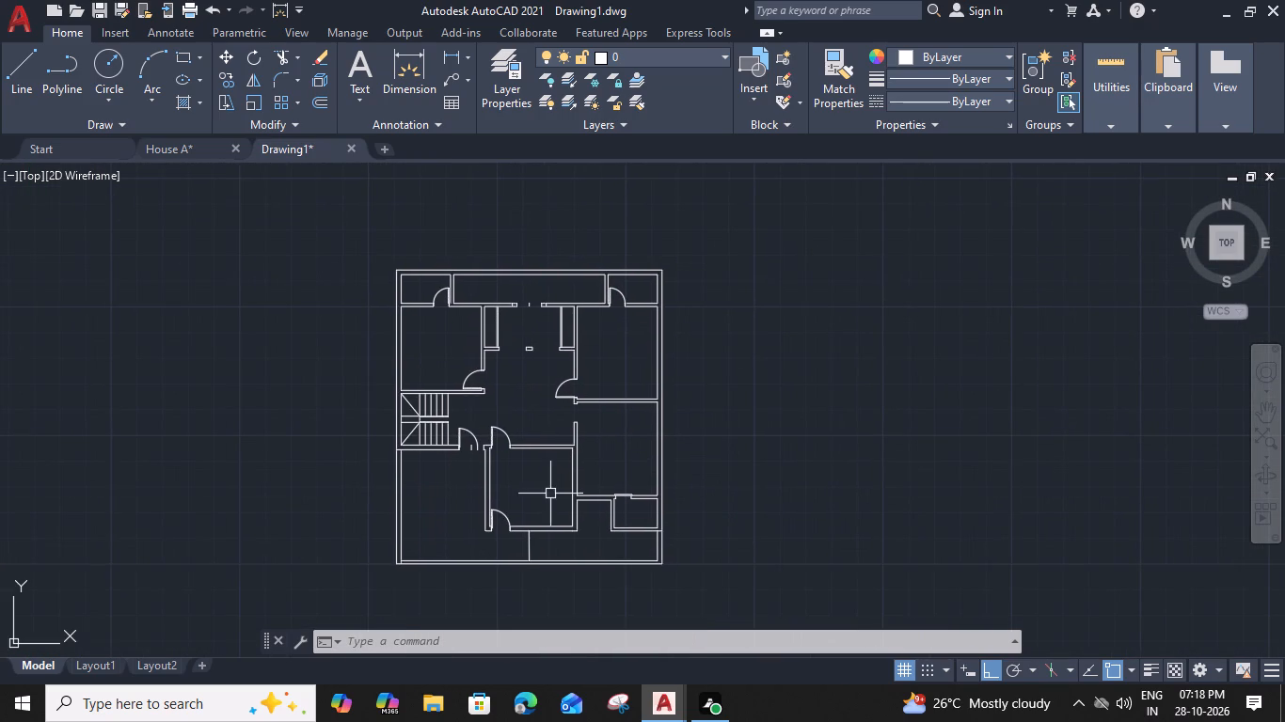
left_click(561, 396)
scroll(571, 381, "up", 4)
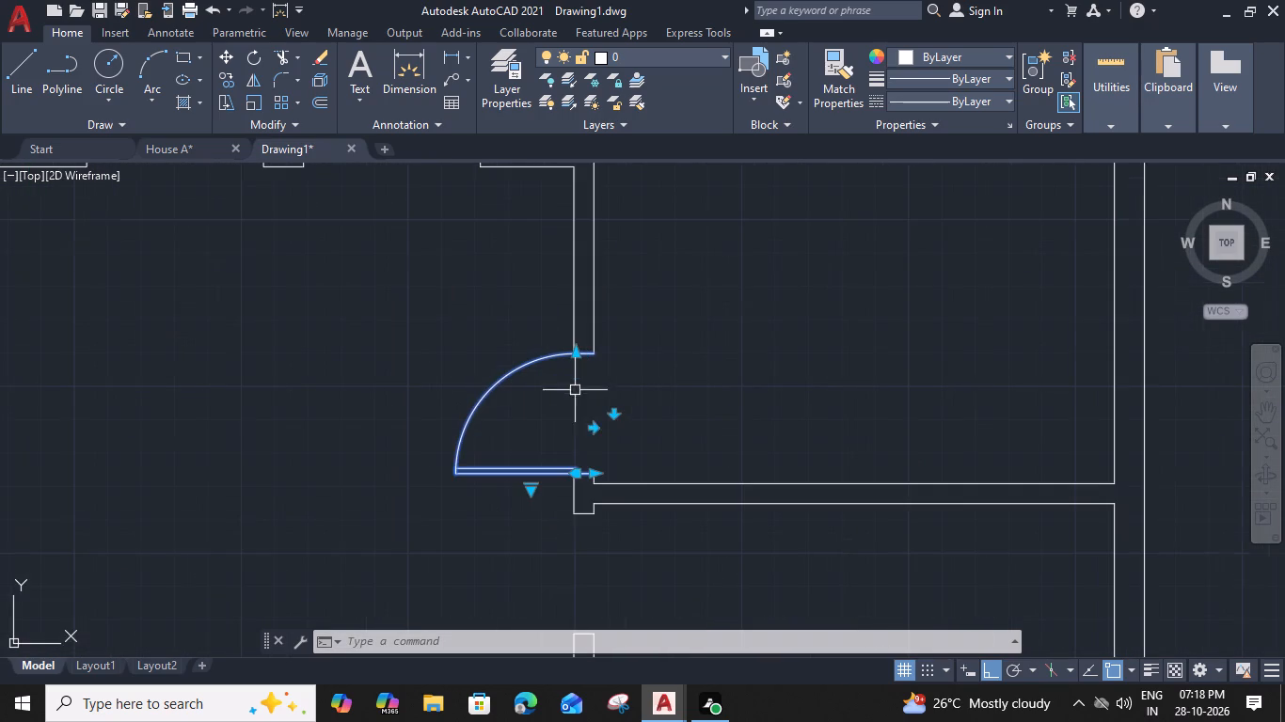
left_click(595, 425)
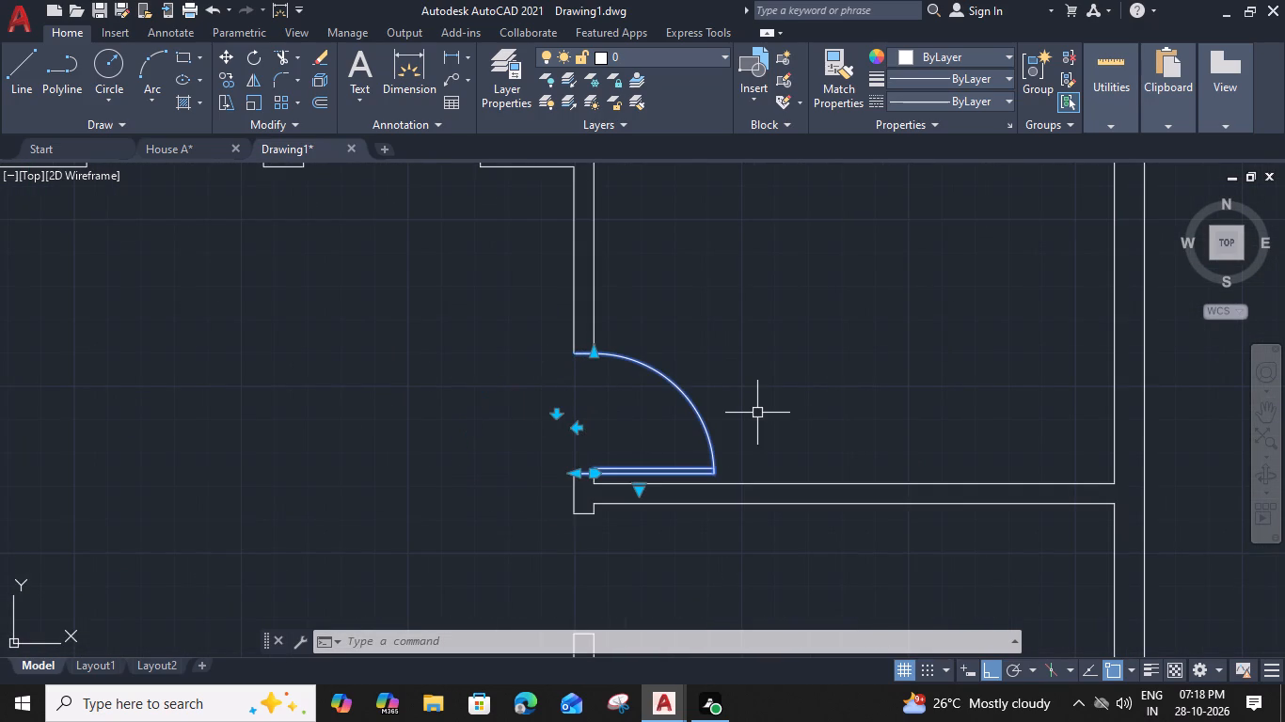
Copy the upper-right room's door by its hinge-side wall corner to the lower jamb of the opening in the room below.
key("x")
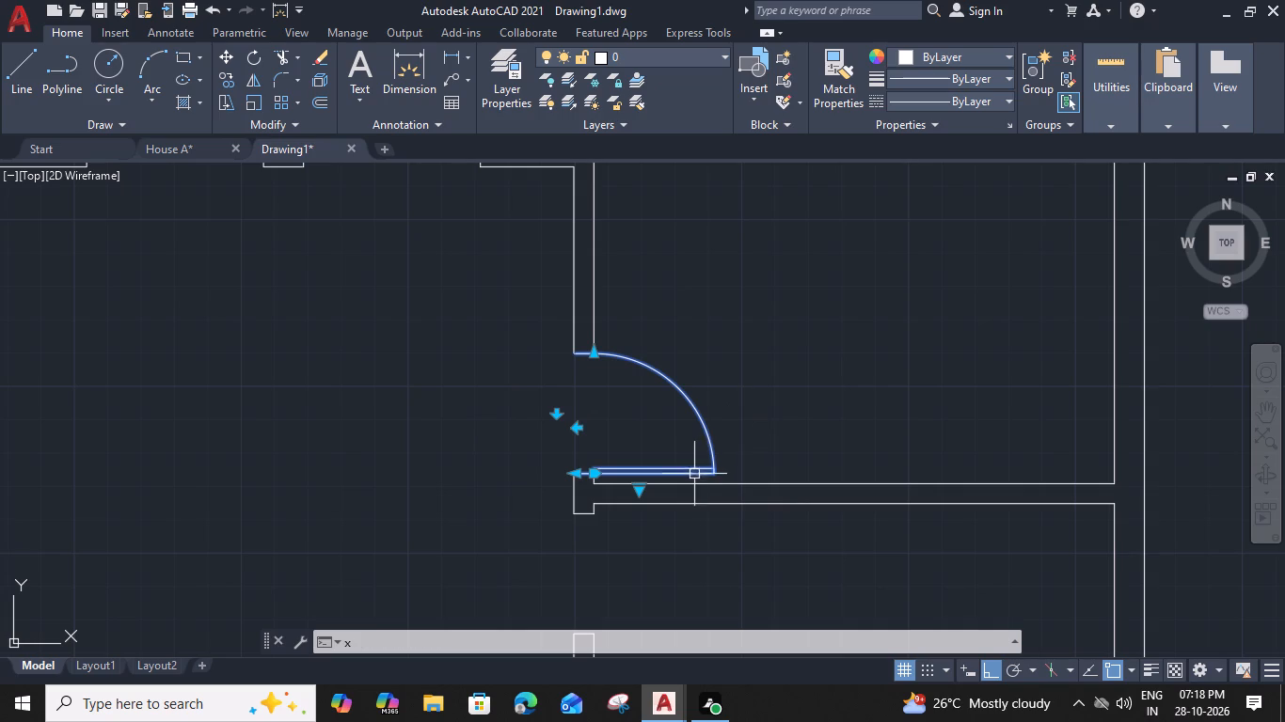
key("BackSpace")
key("c")
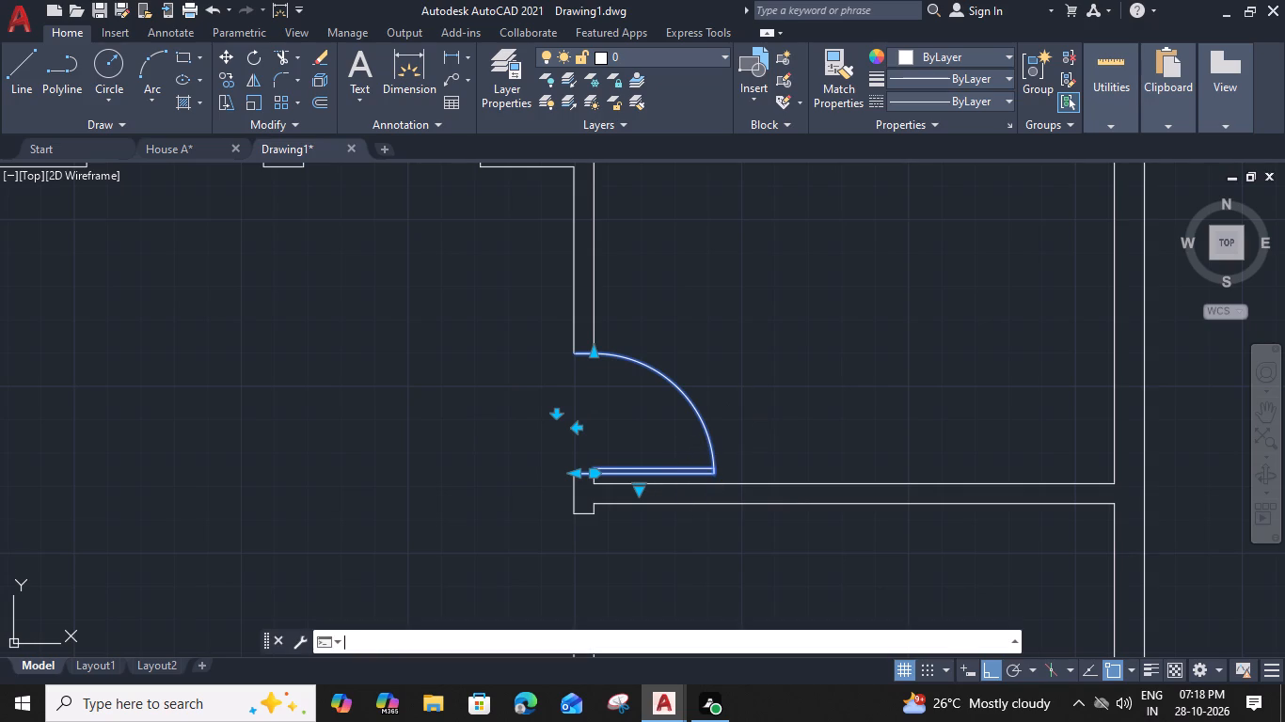
key("o")
key("space")
scroll(534, 483, "up", 1)
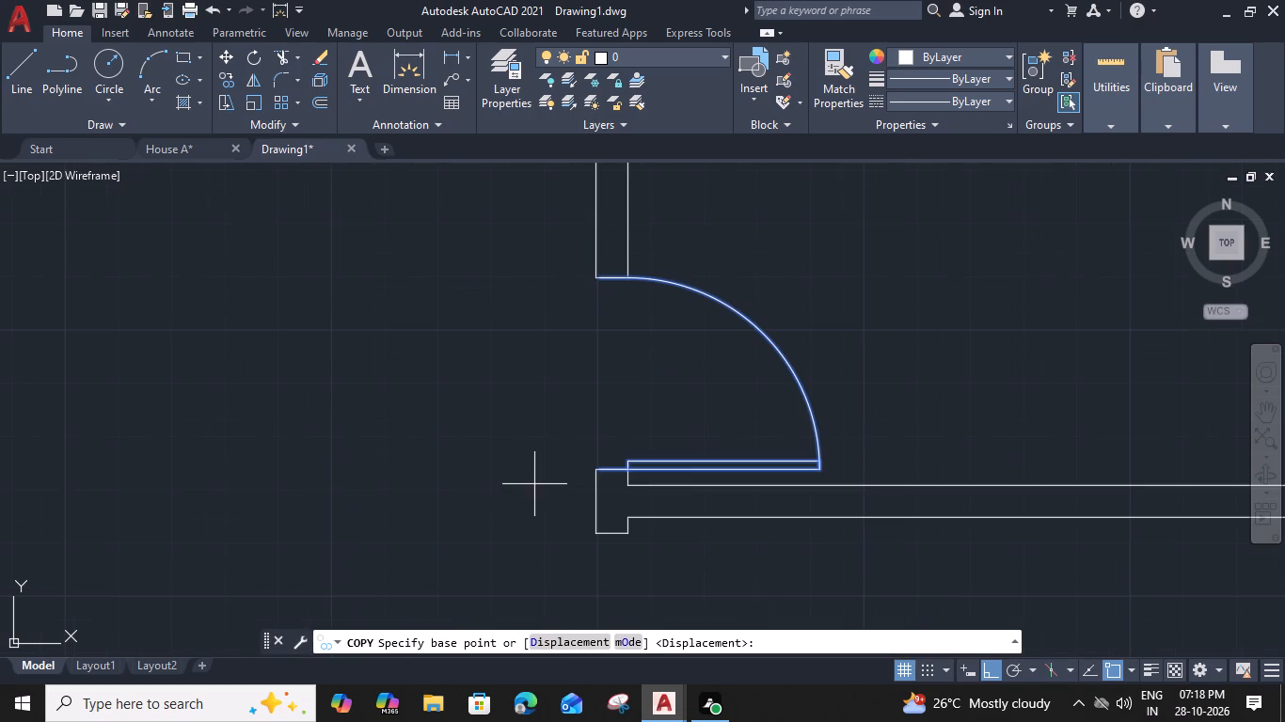
left_click(596, 466)
middle_click_drag(579, 574, 583, 390)
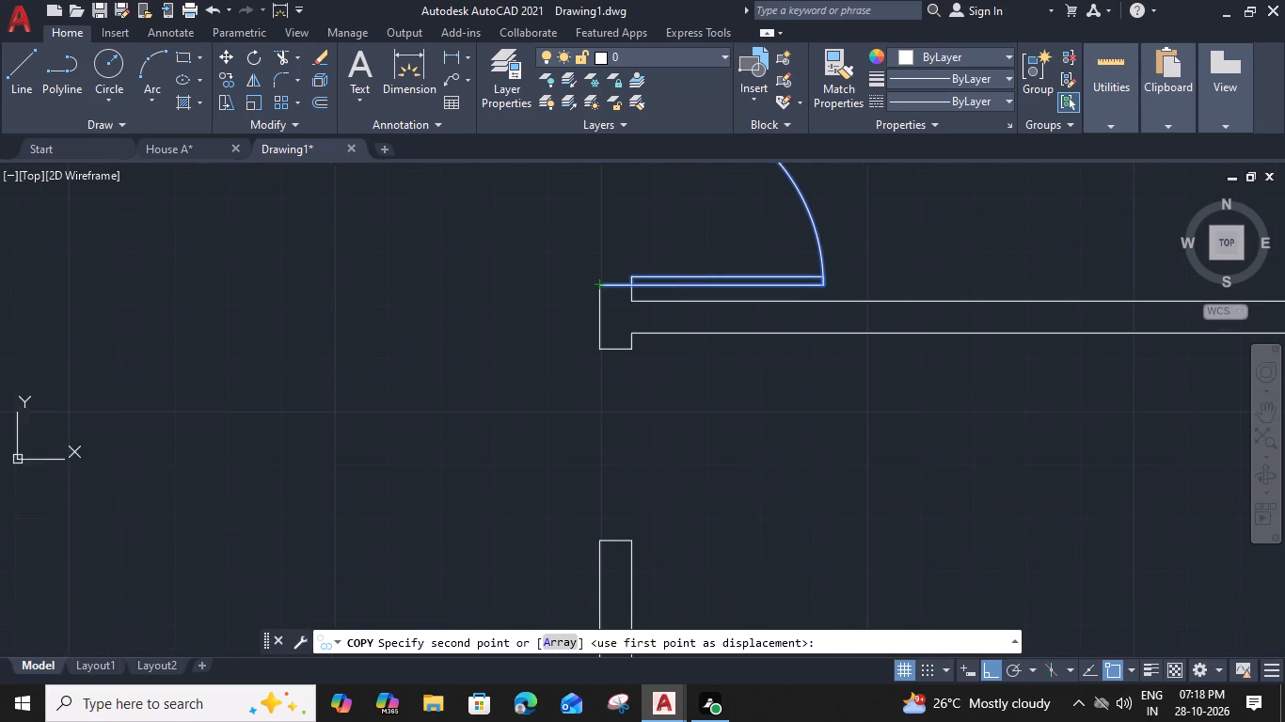
left_click(597, 539)
key("Escape")
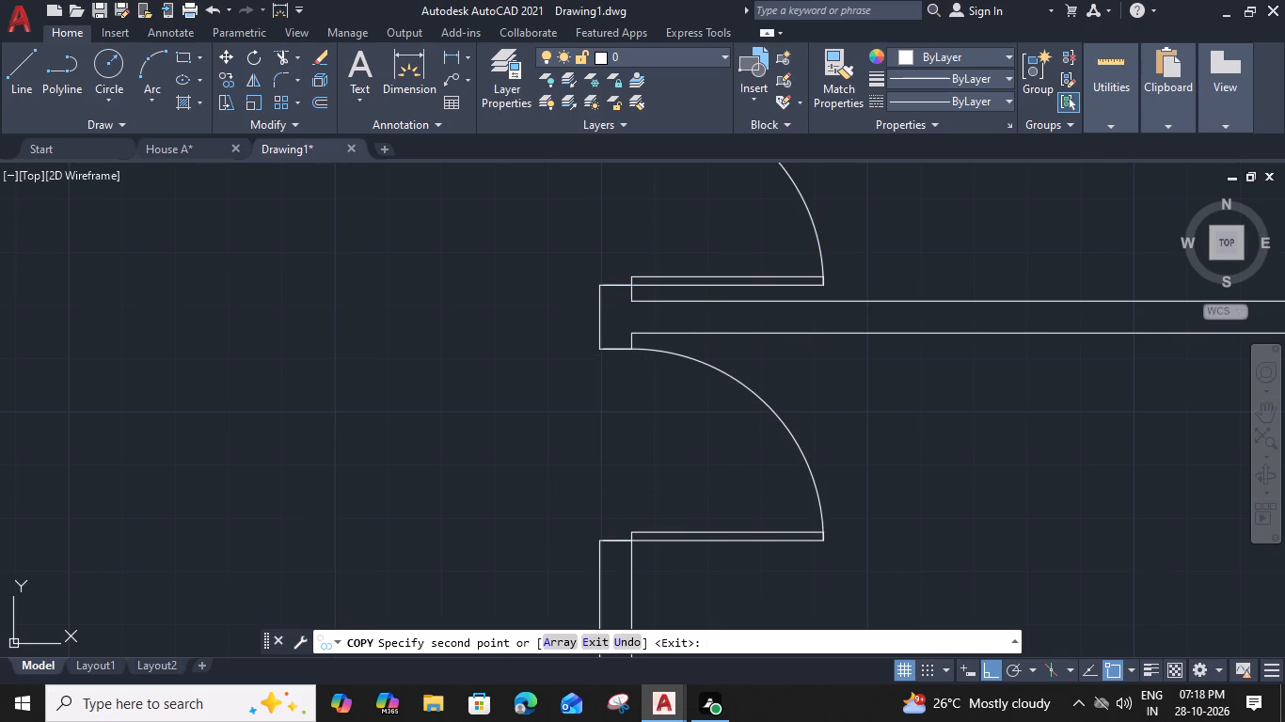
Flip the copied door vertically so it hinges on the upper jamb of the lower room's opening.
left_click_drag(845, 426, 845, 429)
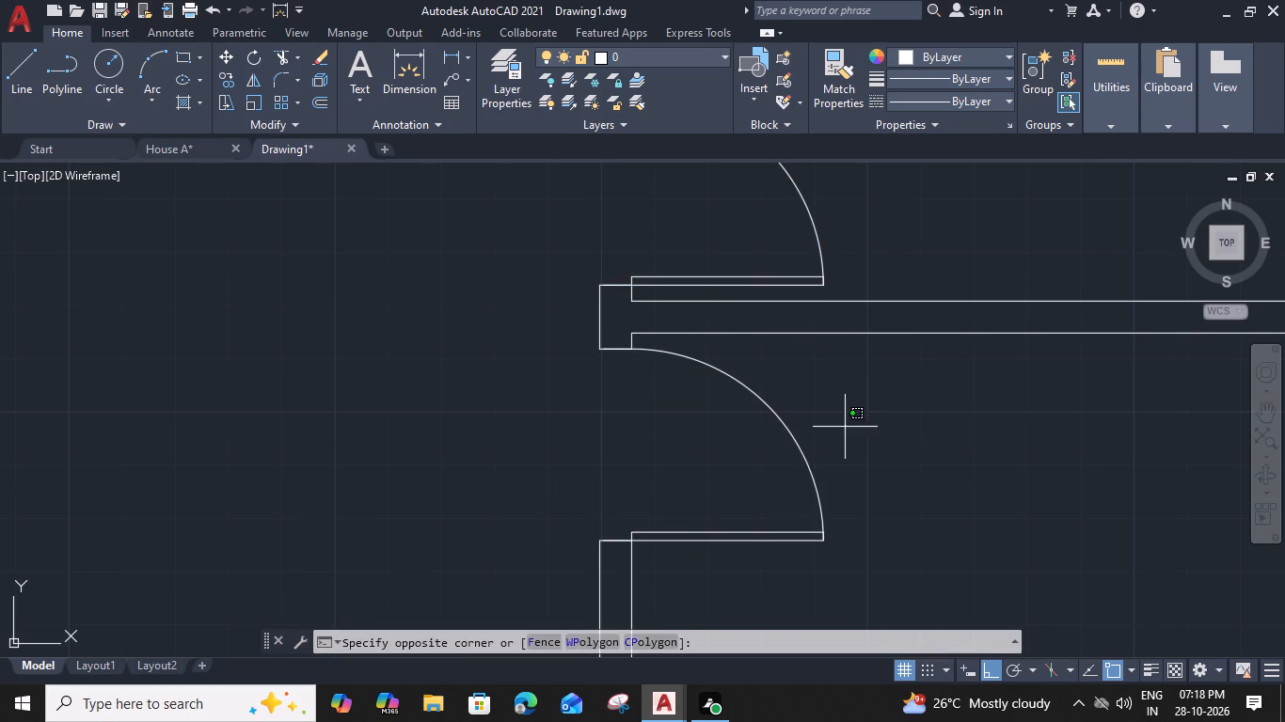
left_click_drag(845, 429, 818, 462)
left_click(740, 528)
left_click(576, 447)
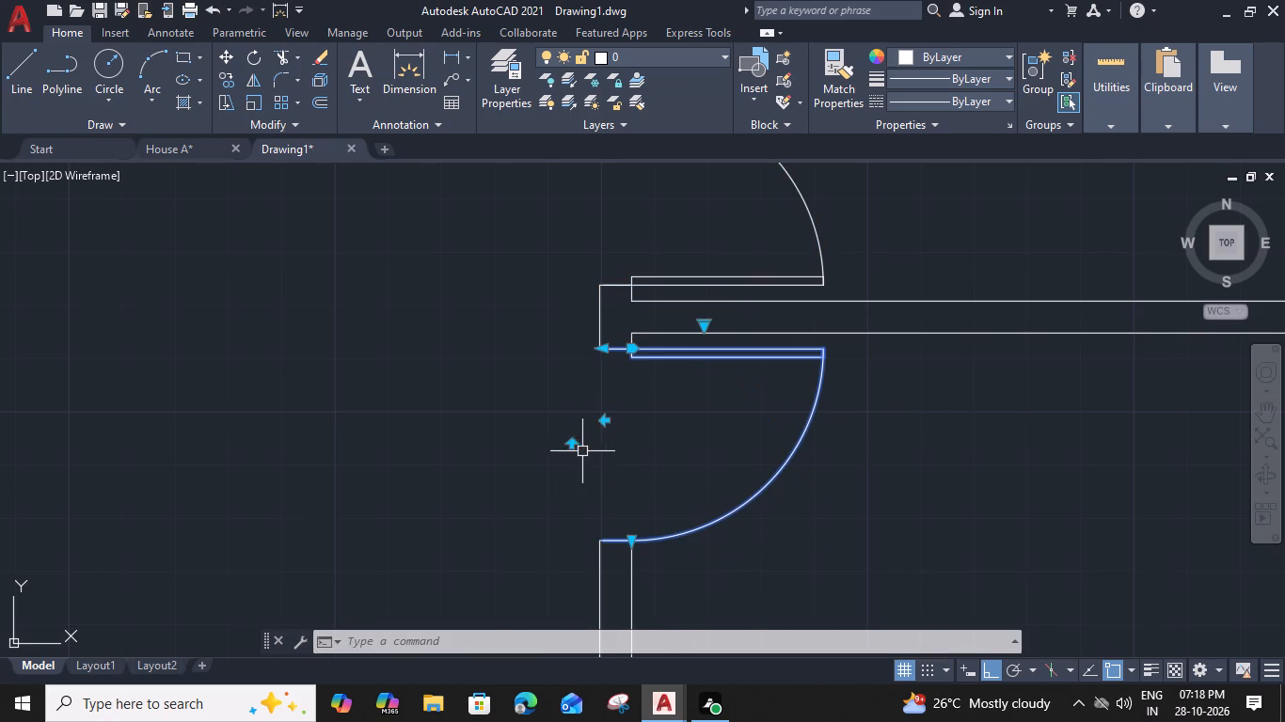
key("Escape")
Scale the door beside the staircase by reference about its lower hinge corner so its width reaches the opening's midpoint line.
scroll(650, 453, "down", 3)
middle_click_drag(553, 468, 729, 407)
scroll(566, 452, "up", 1)
left_click(554, 425)
left_click(457, 454)
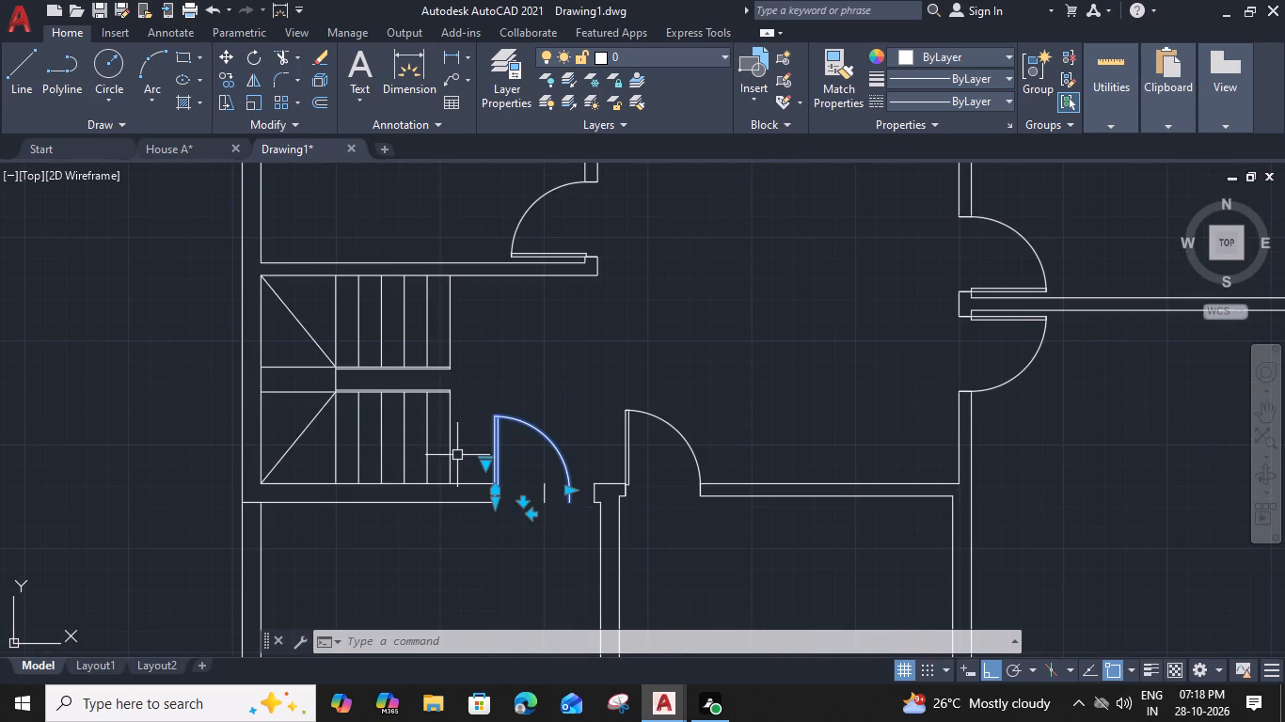
key("c")
key("grave")
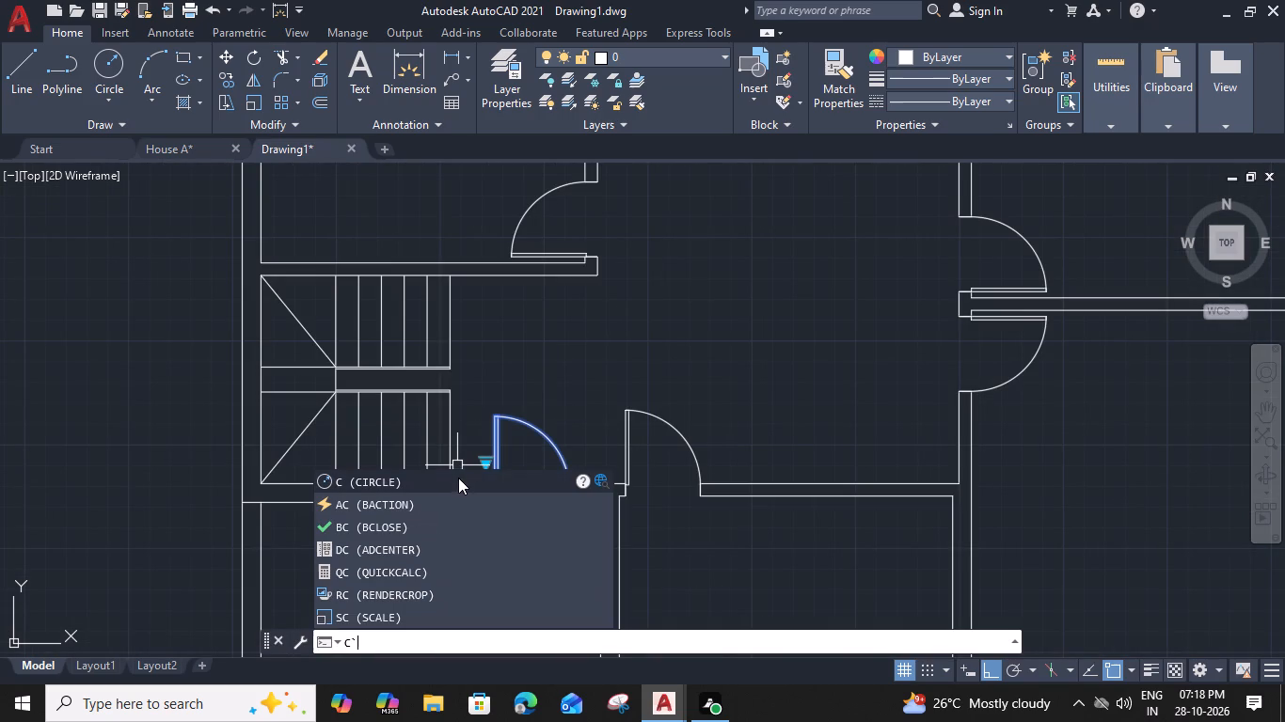
key("Escape")
type("sc")
key("space")
scroll(534, 519, "up", 3)
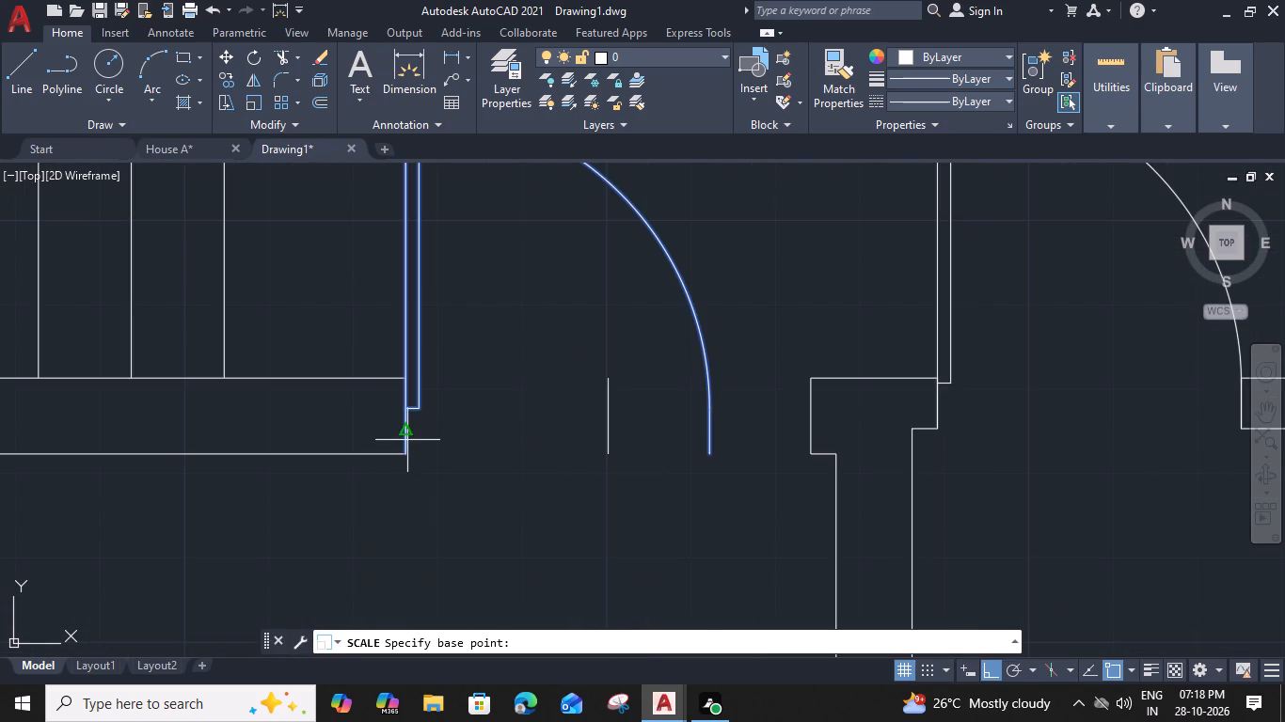
left_click(406, 458)
type("r")
key("space")
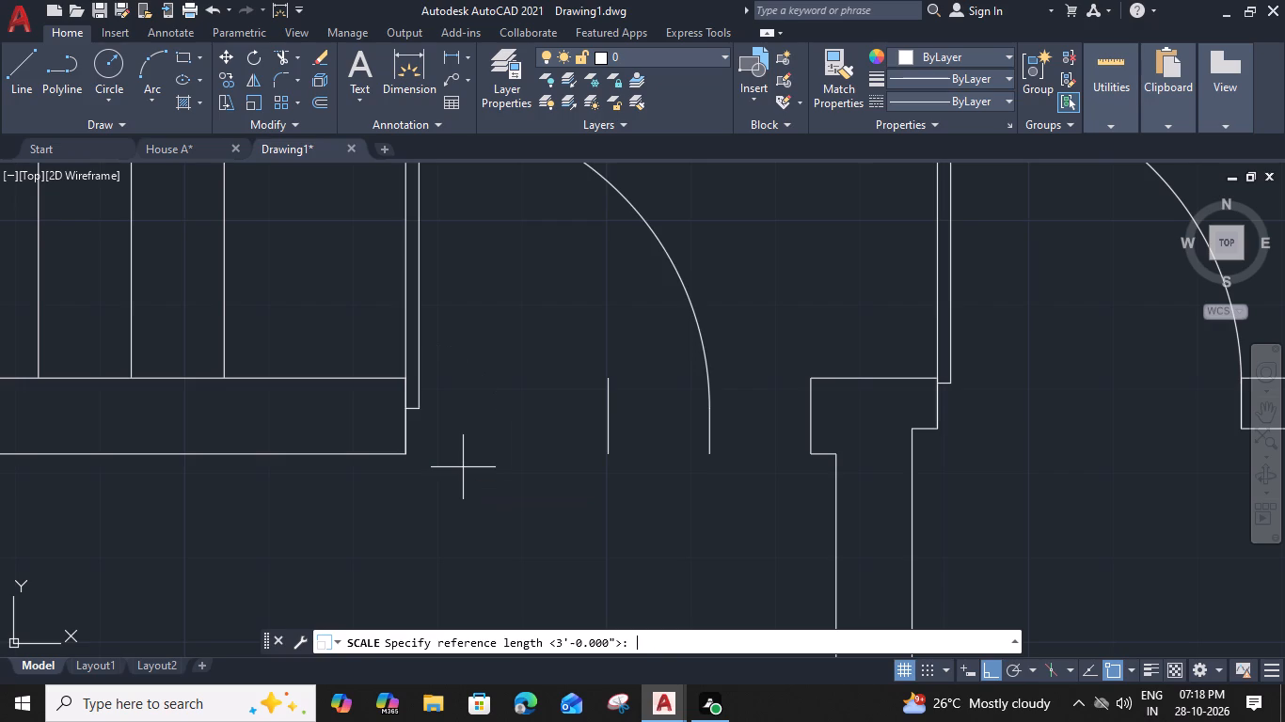
left_click(412, 456)
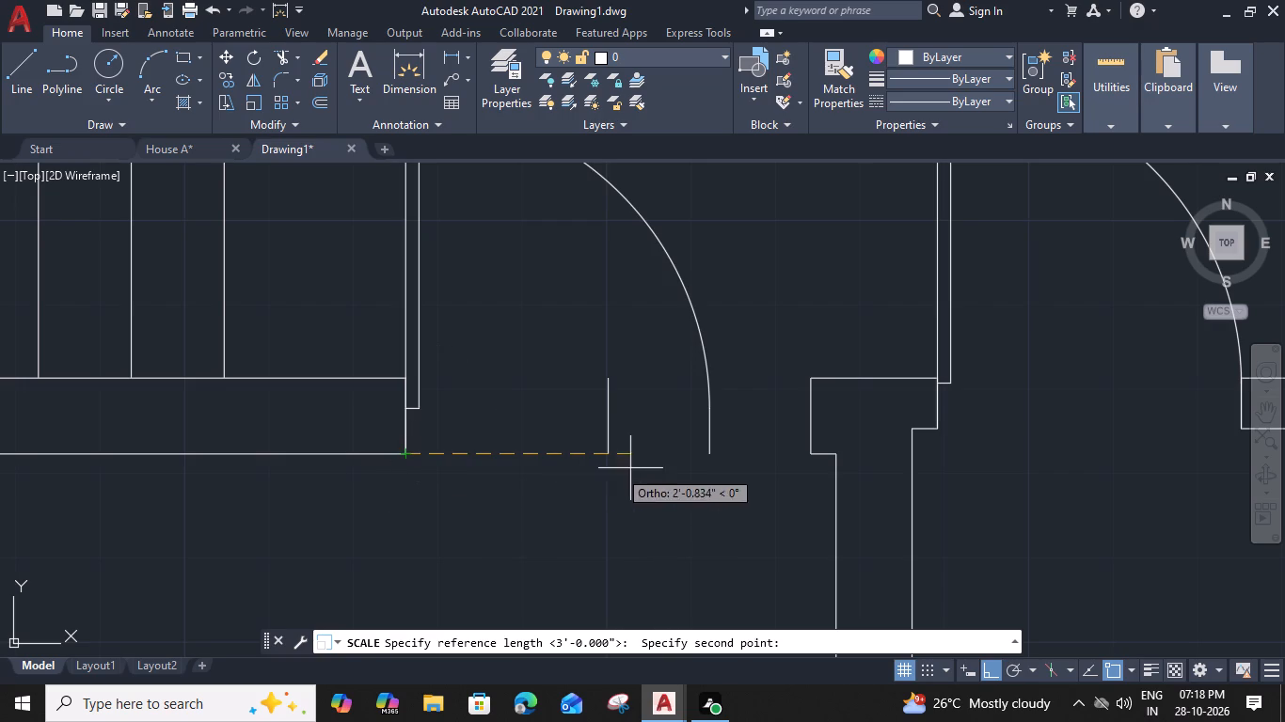
left_click(706, 454)
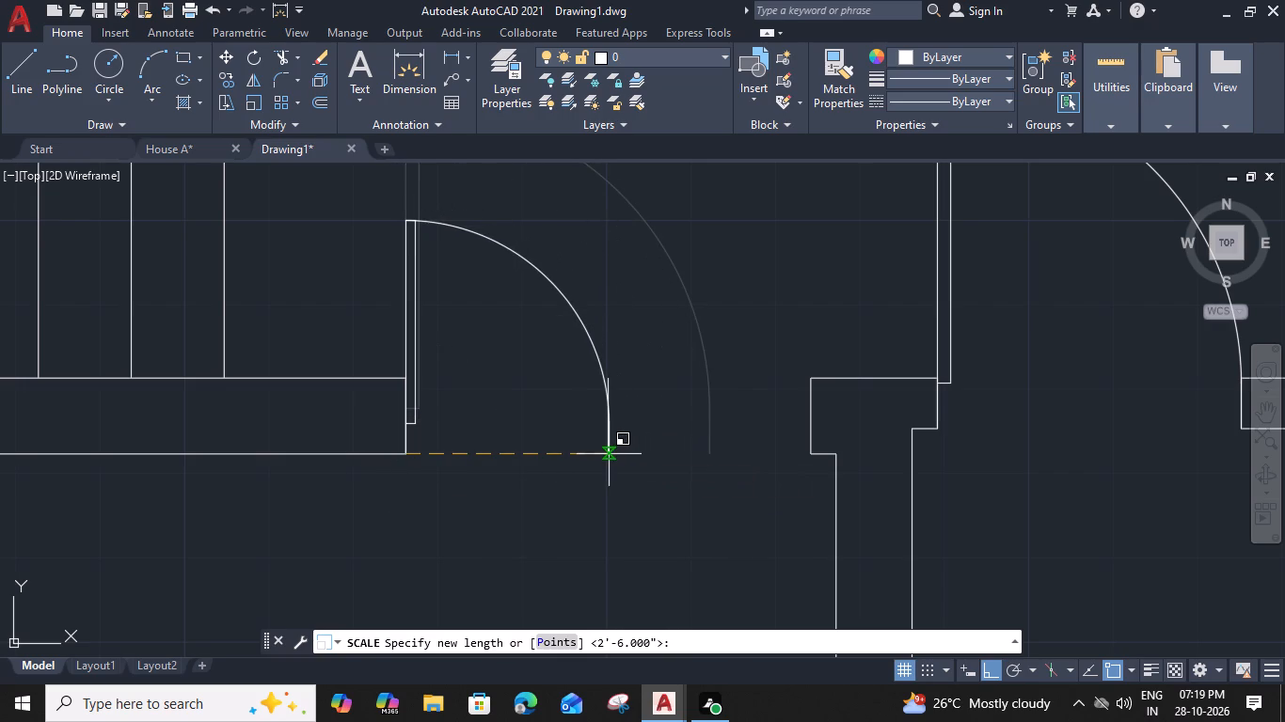
left_click(608, 458)
Copy the scaled door leaf from its lower hinge corner to the midpoint of the opening beside the staircase.
left_click_drag(634, 293, 547, 336)
left_click(483, 359)
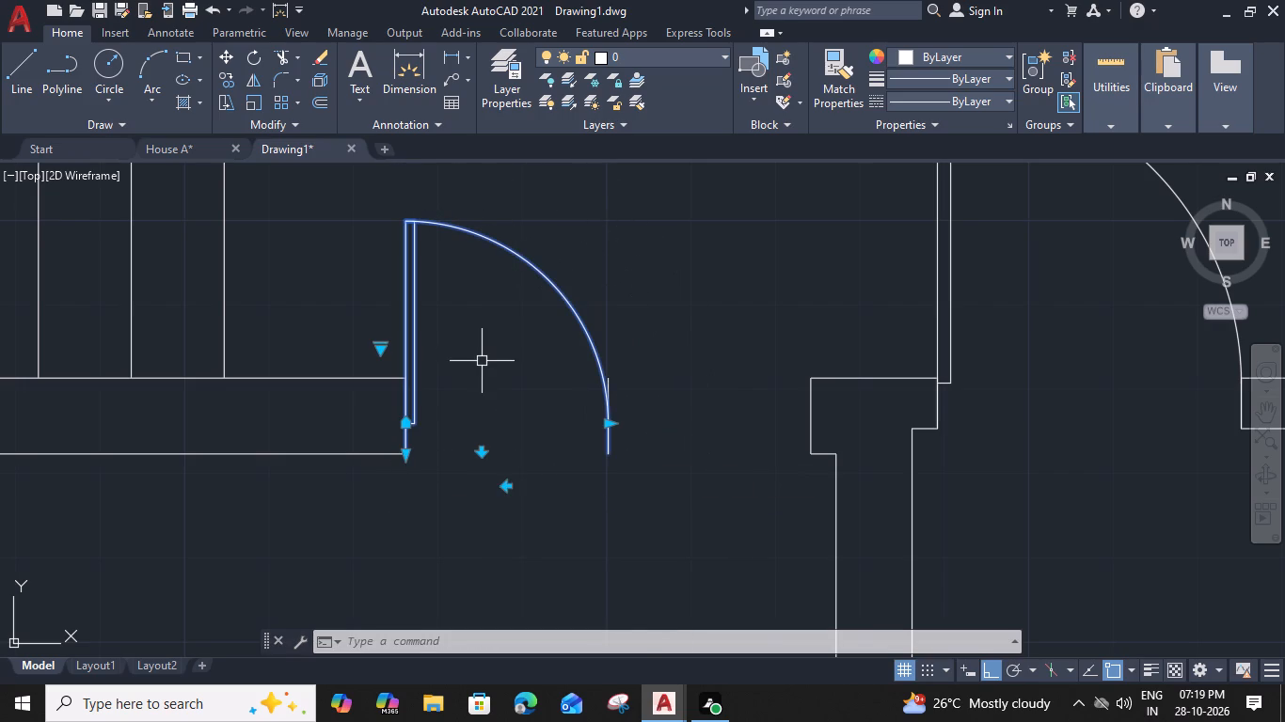
key("c")
type("o")
key("space")
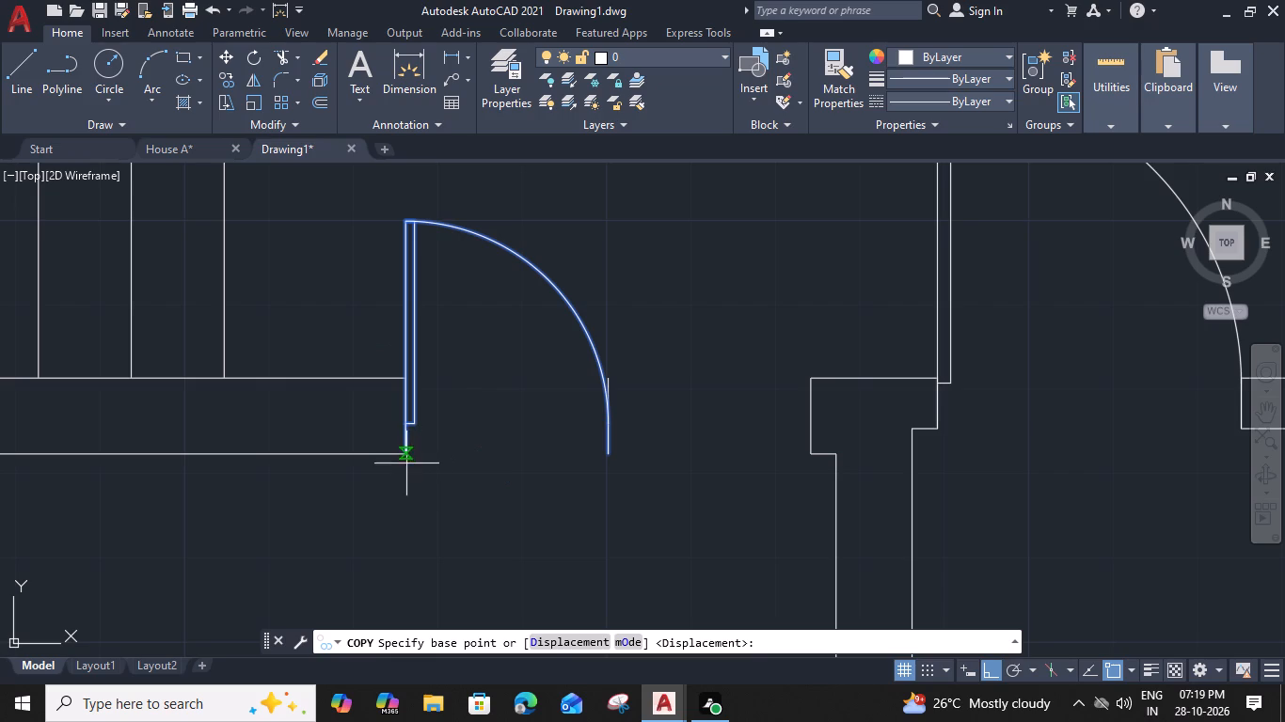
left_click(405, 457)
left_click(609, 457)
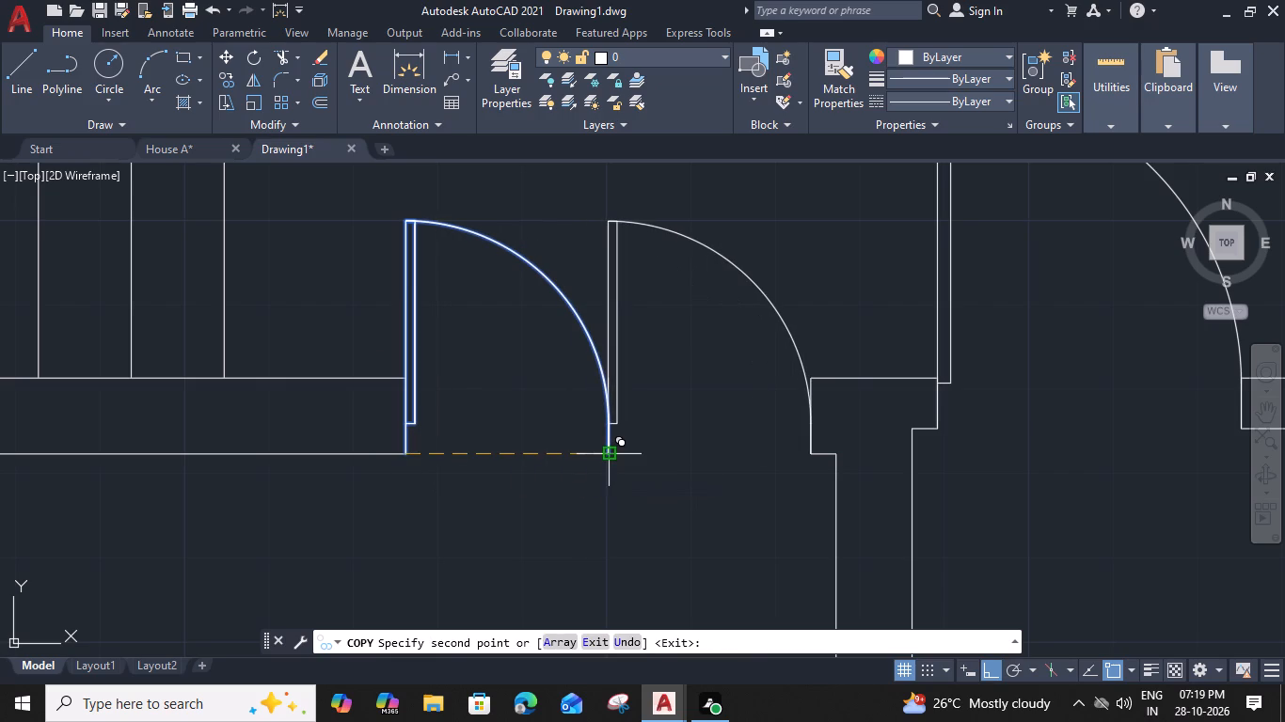
key("Escape")
Flip the copied leaf horizontally so it hinges on the opening's right jamb, forming a double door beside the staircase.
left_click_drag(653, 272, 642, 278)
left_click(567, 291)
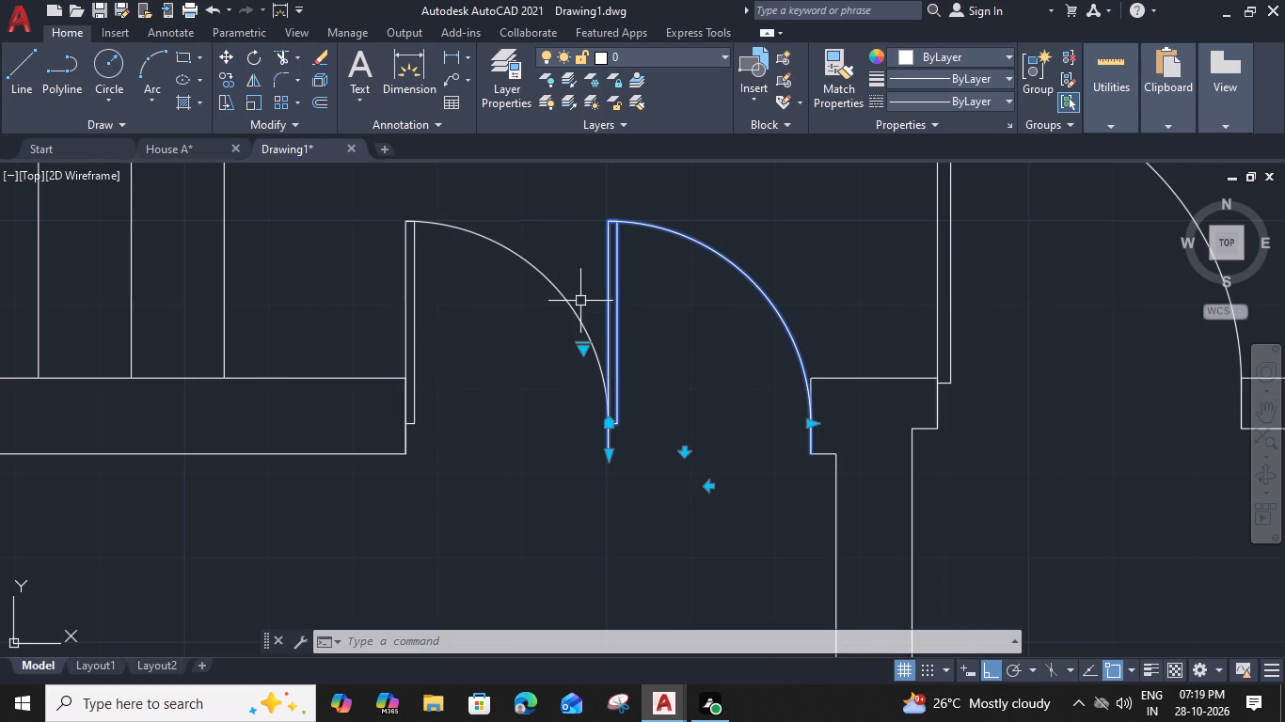
left_click(710, 486)
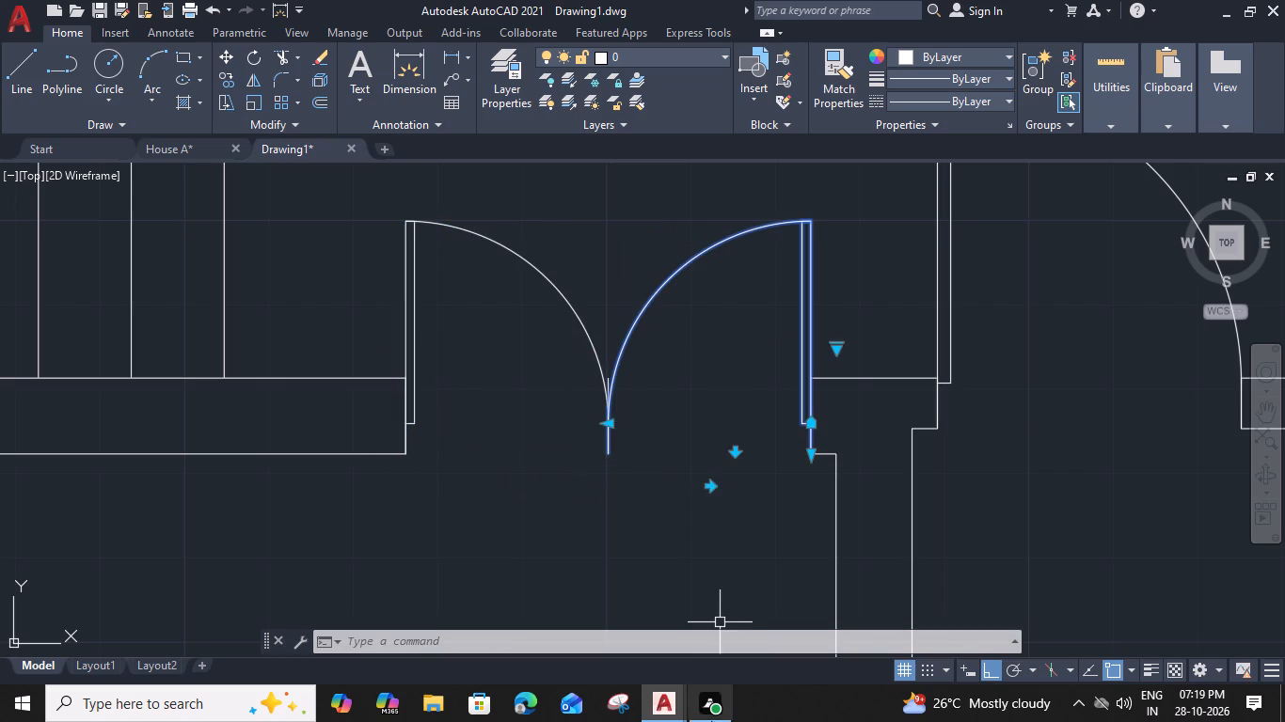
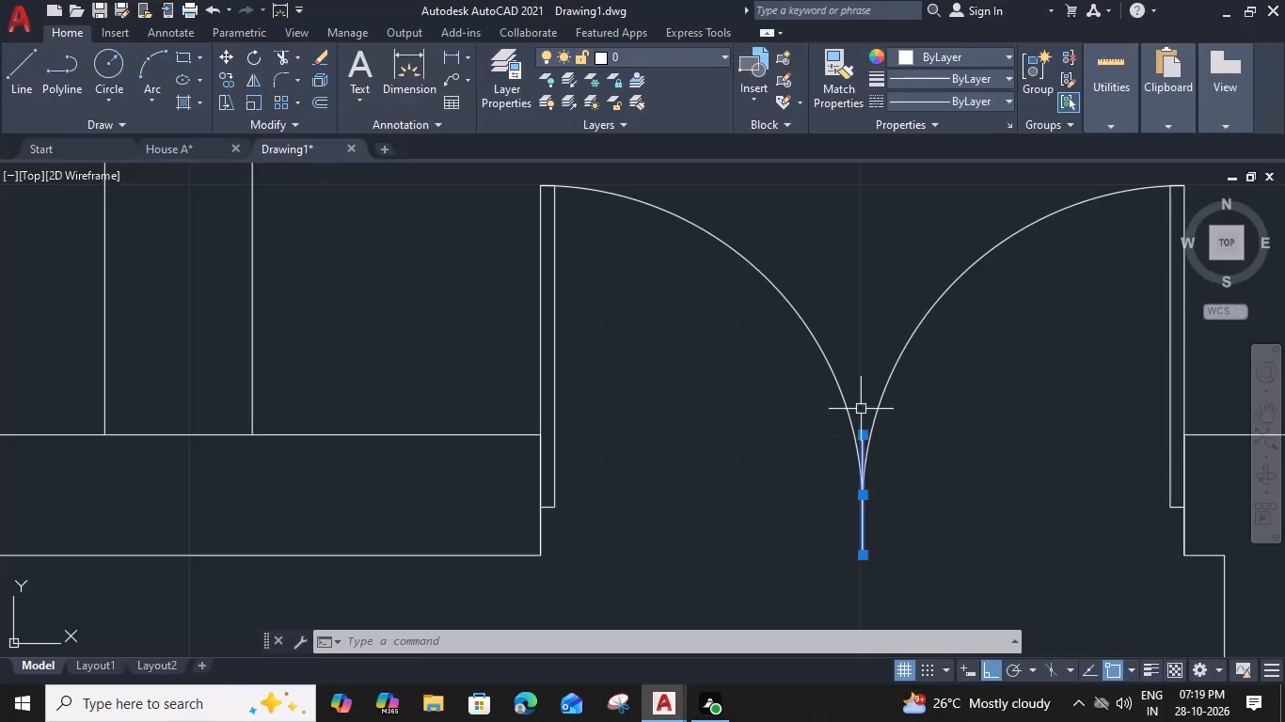
Delete the midpoint construction line between the two door leaves beside the staircase.
key("Delete")
Draw two crossing diagonal lines corner to corner across the opening between the small central pillar and the right wall stub.
scroll(864, 308, "down", 2)
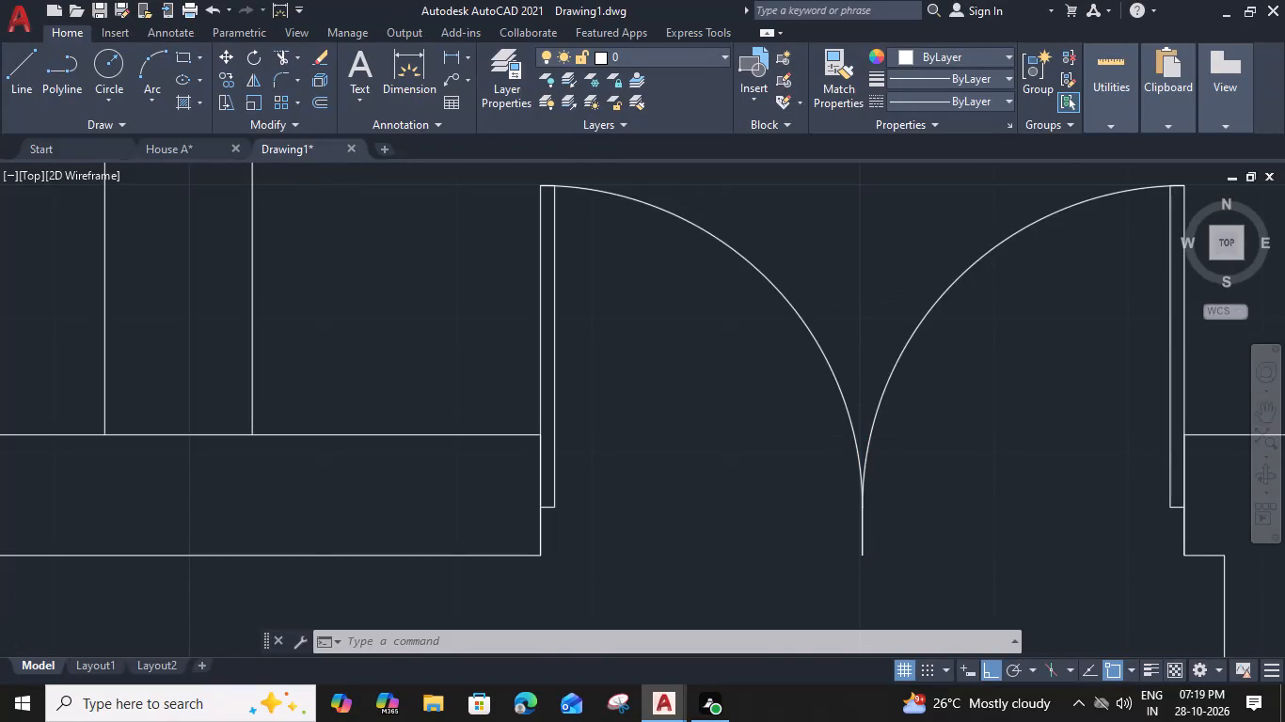
scroll(864, 309, "down", 4)
middle_click_drag(856, 296, 759, 360)
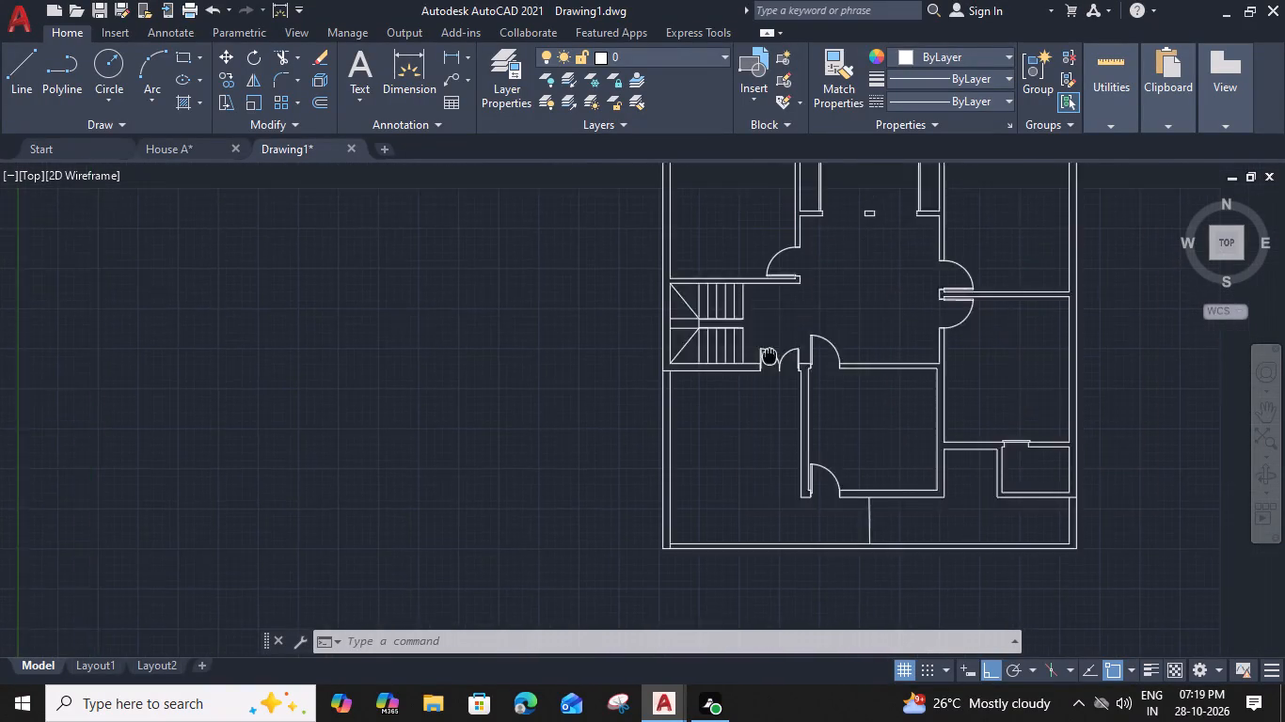
middle_click_drag(759, 360, 708, 386)
middle_click_drag(792, 280, 764, 343)
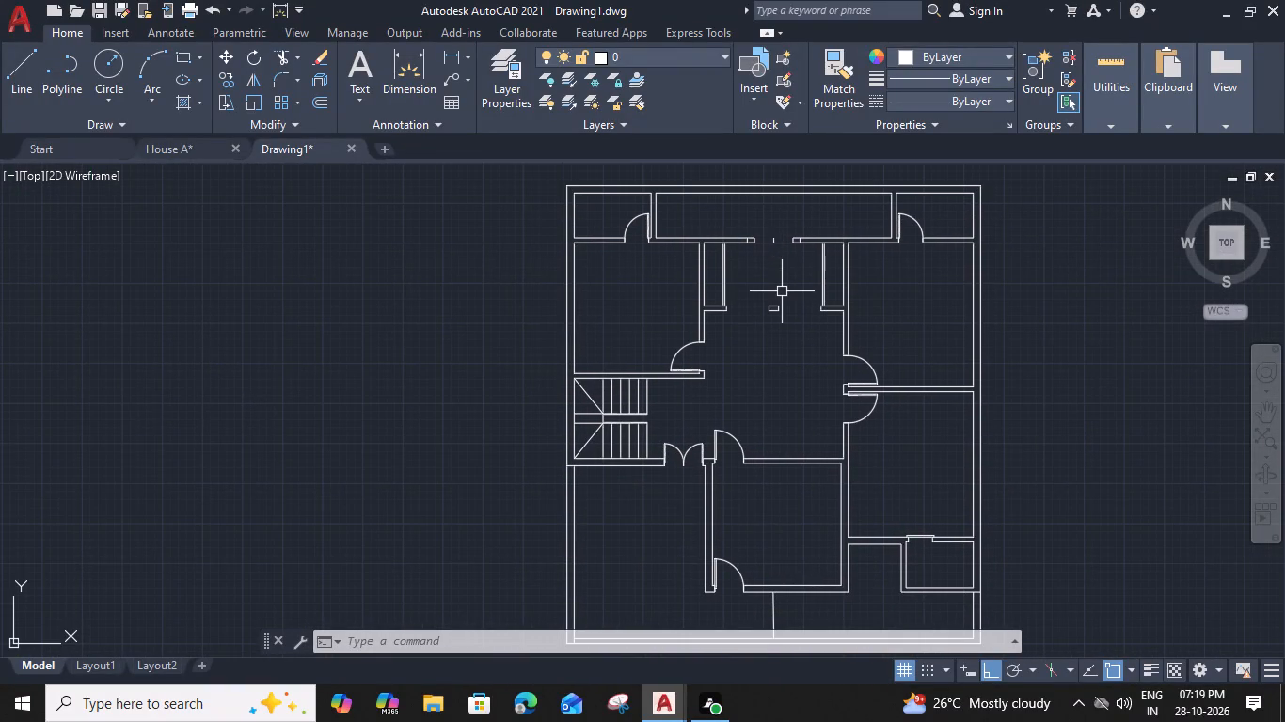
key("l")
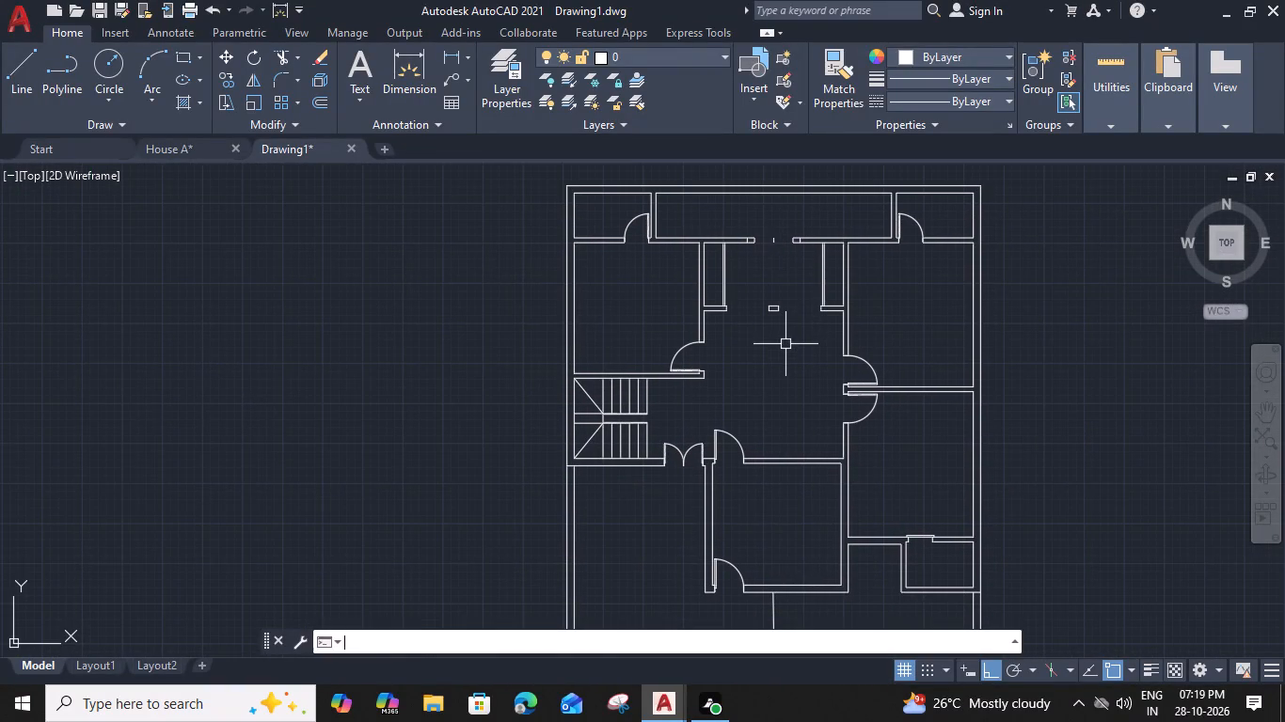
key("space")
scroll(782, 333, "up", 2)
scroll(789, 254, "up", 2)
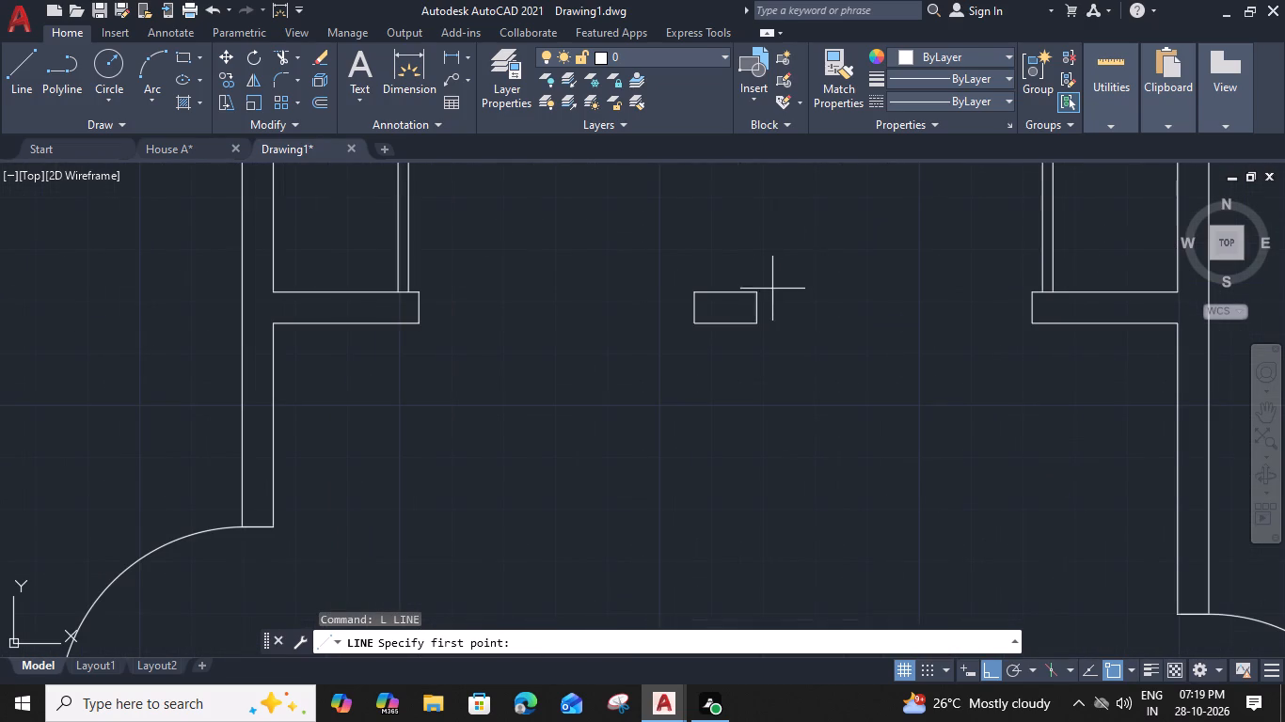
left_click(754, 291)
left_click(1028, 320)
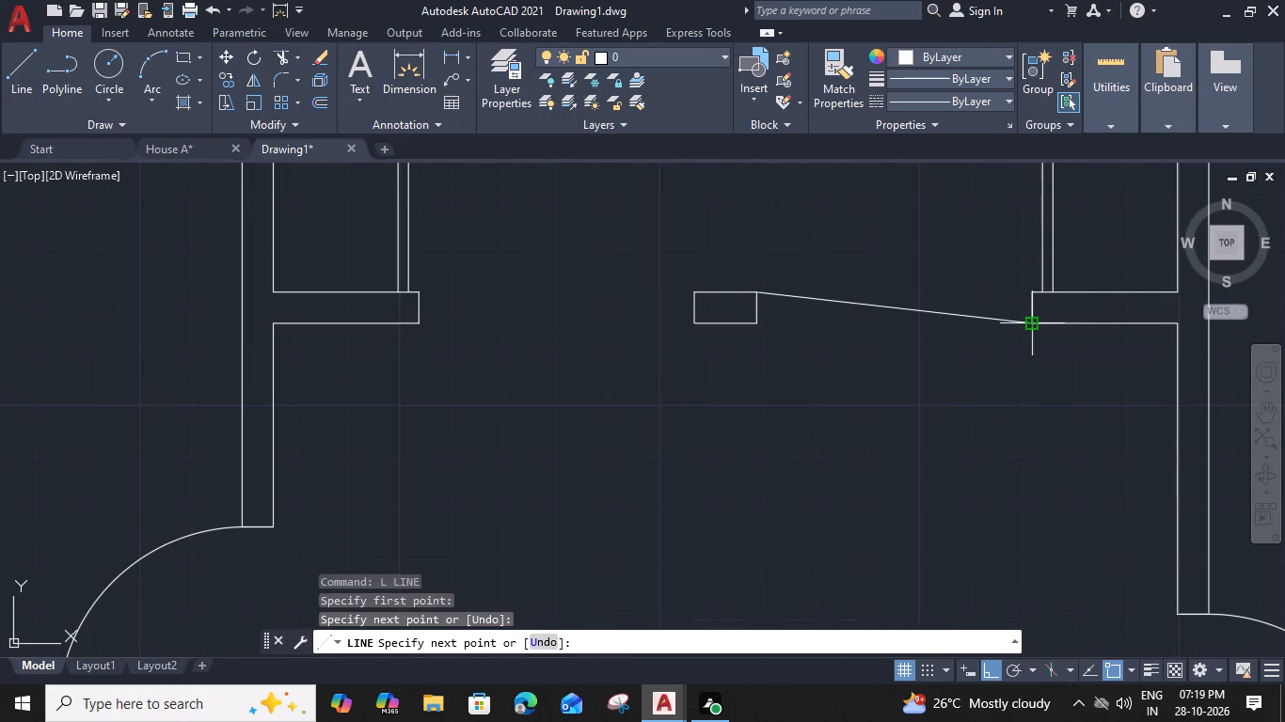
key("space")
key("space")
left_click(762, 327)
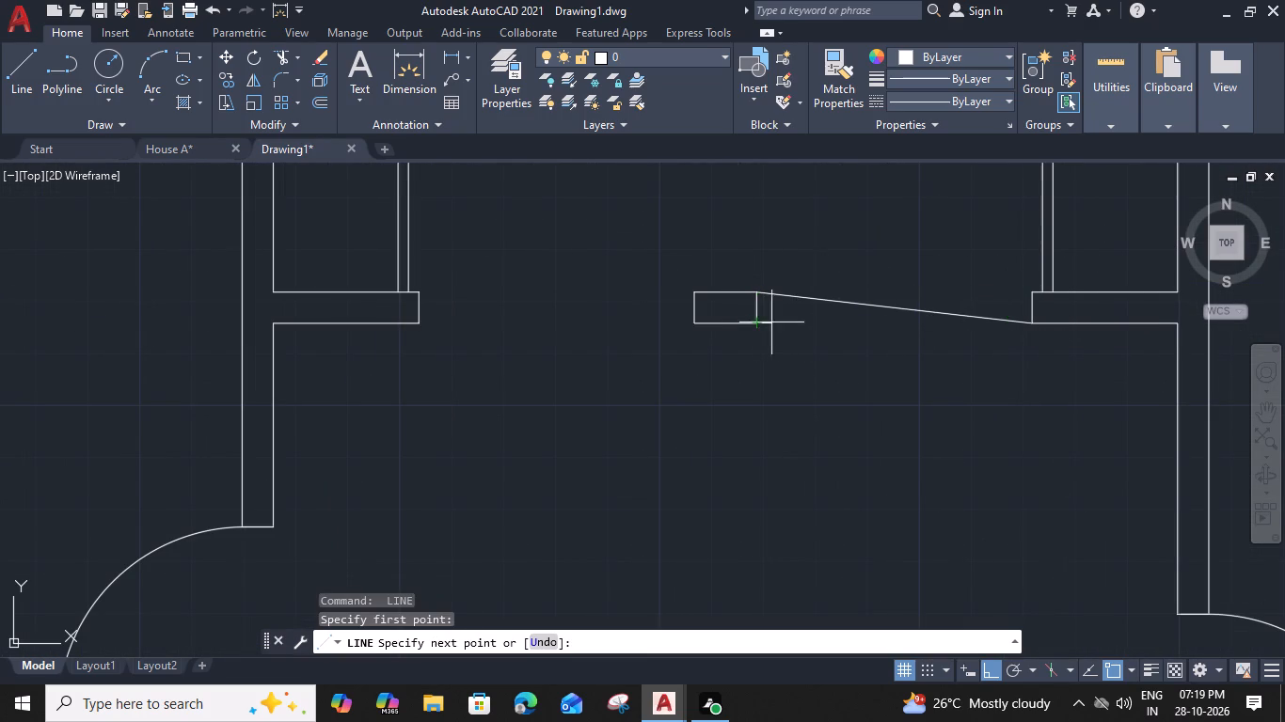
left_click(1033, 289)
key("space")
Draw two crossing diagonal lines corner to corner across the opening between the left wall stub and the central pillar.
key("space")
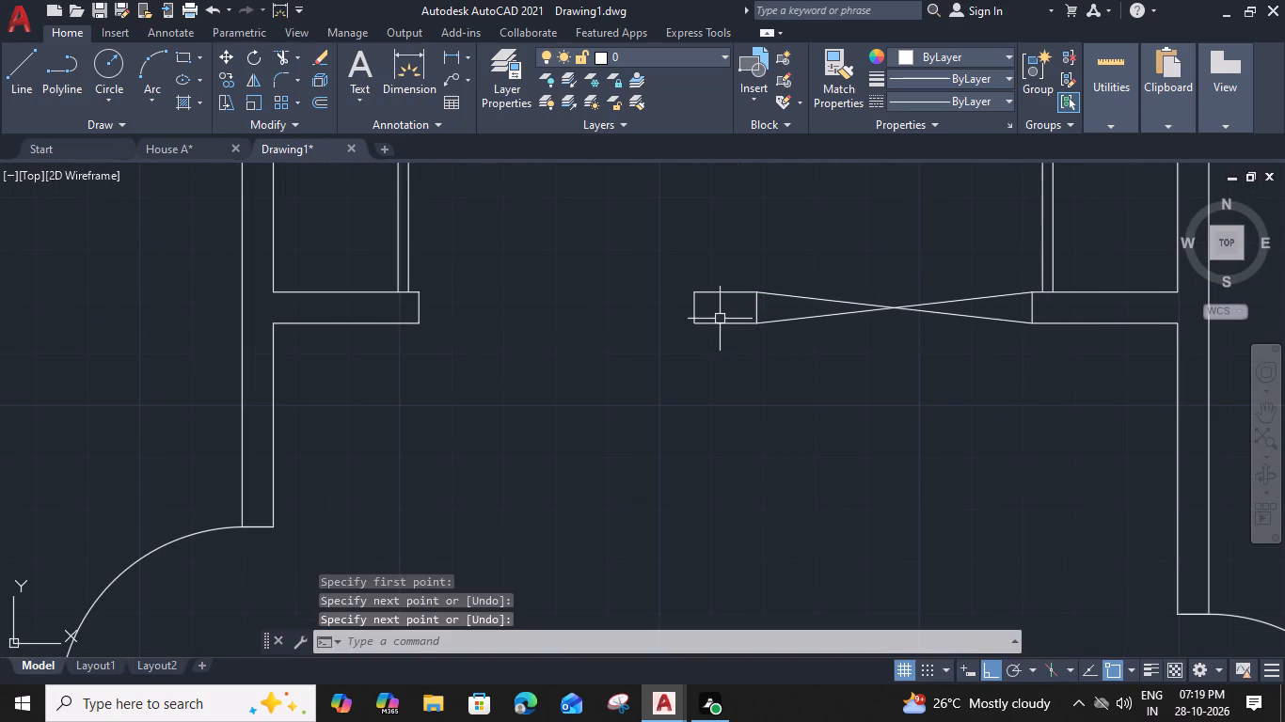
left_click(693, 327)
left_click(416, 287)
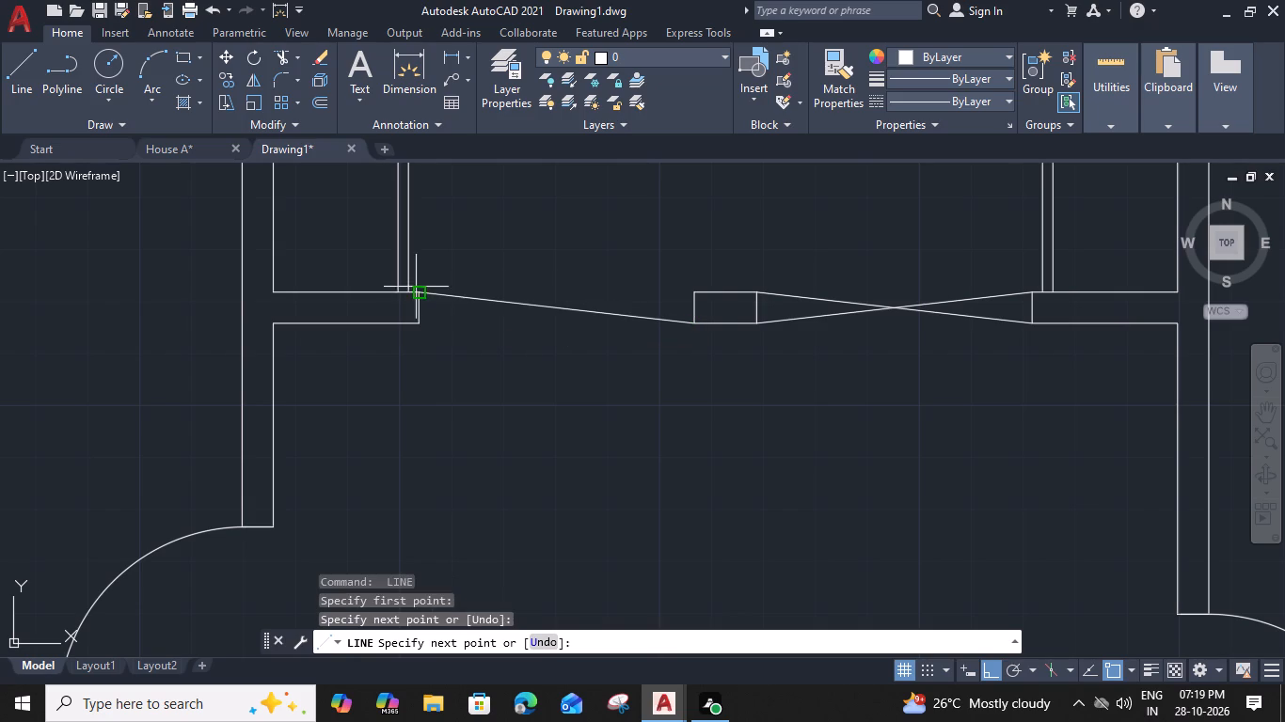
key("space")
key("space")
left_click(418, 321)
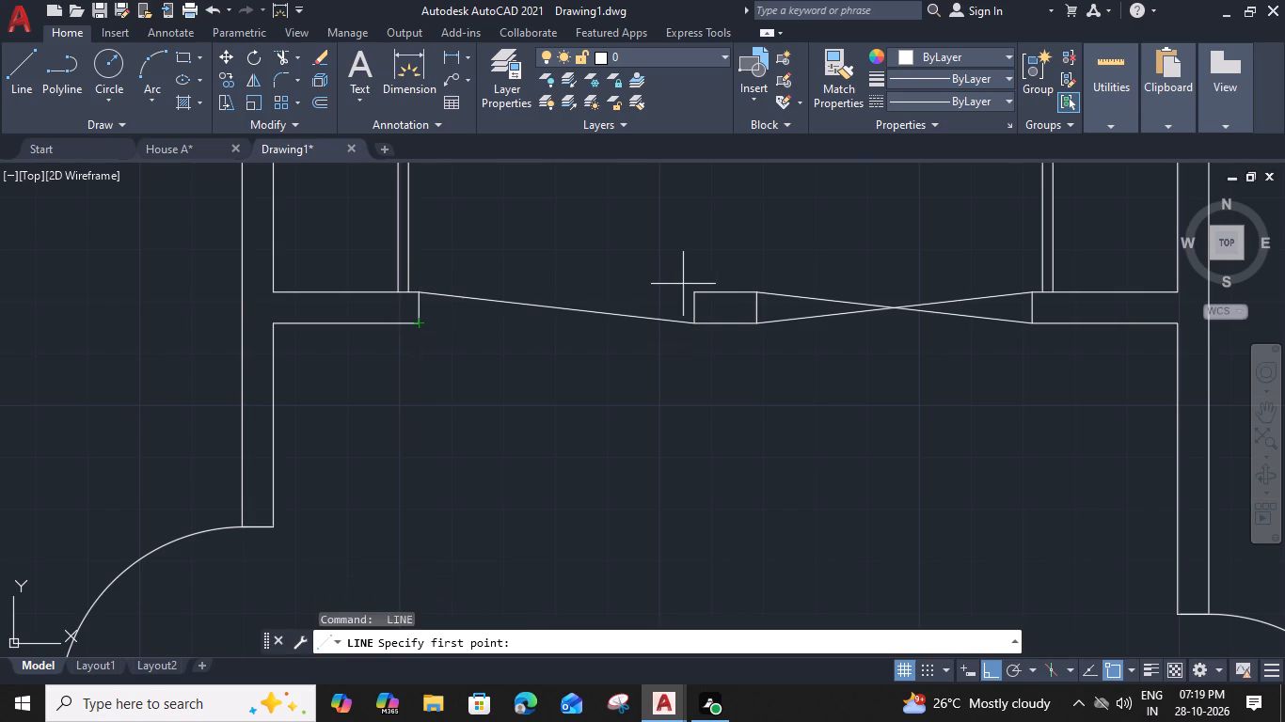
left_click(689, 293)
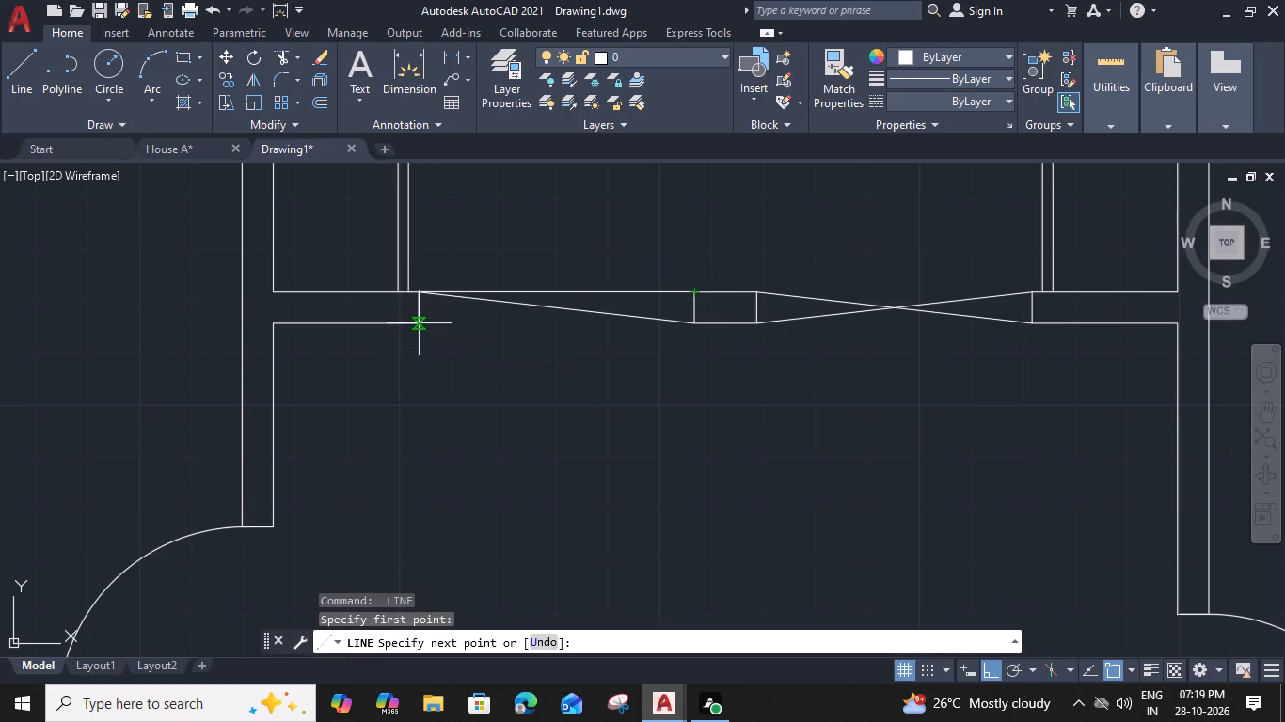
left_click(420, 321)
key("space")
Load the ACAD_ISO02W100 ISO dash linetype into the drawing.
left_click(561, 275)
left_click(547, 340)
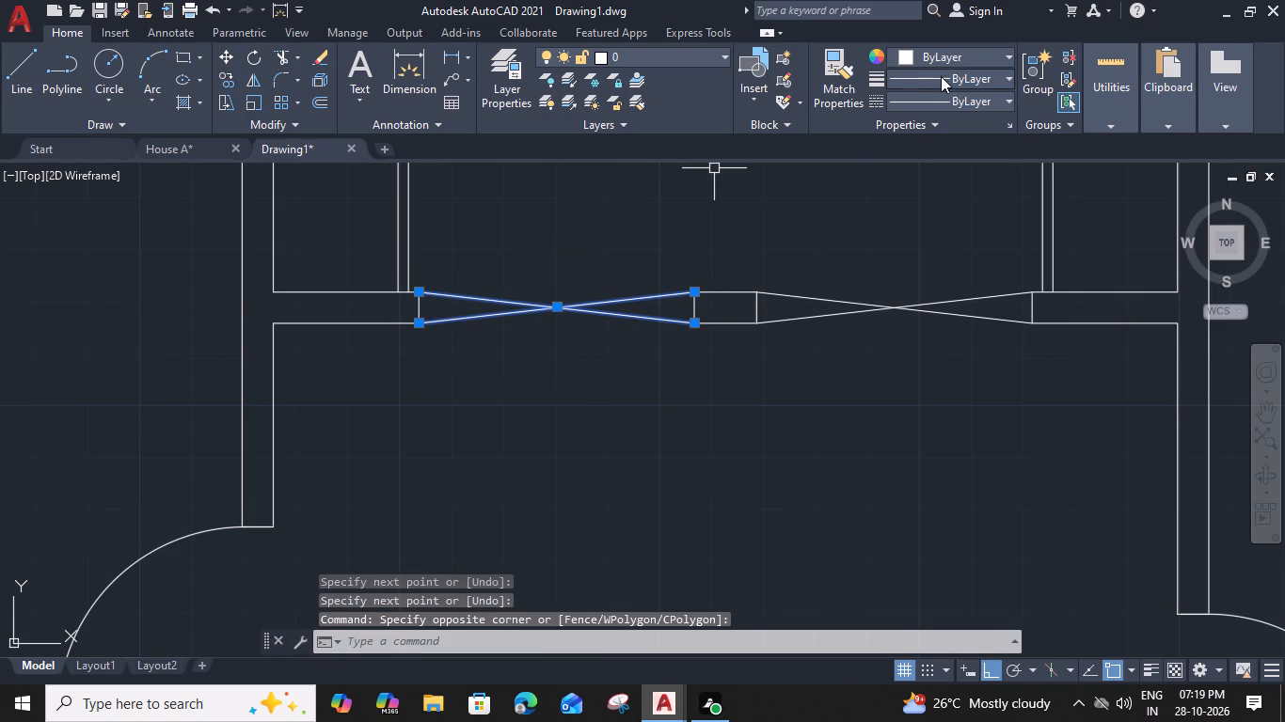
left_click(966, 107)
left_click(963, 188)
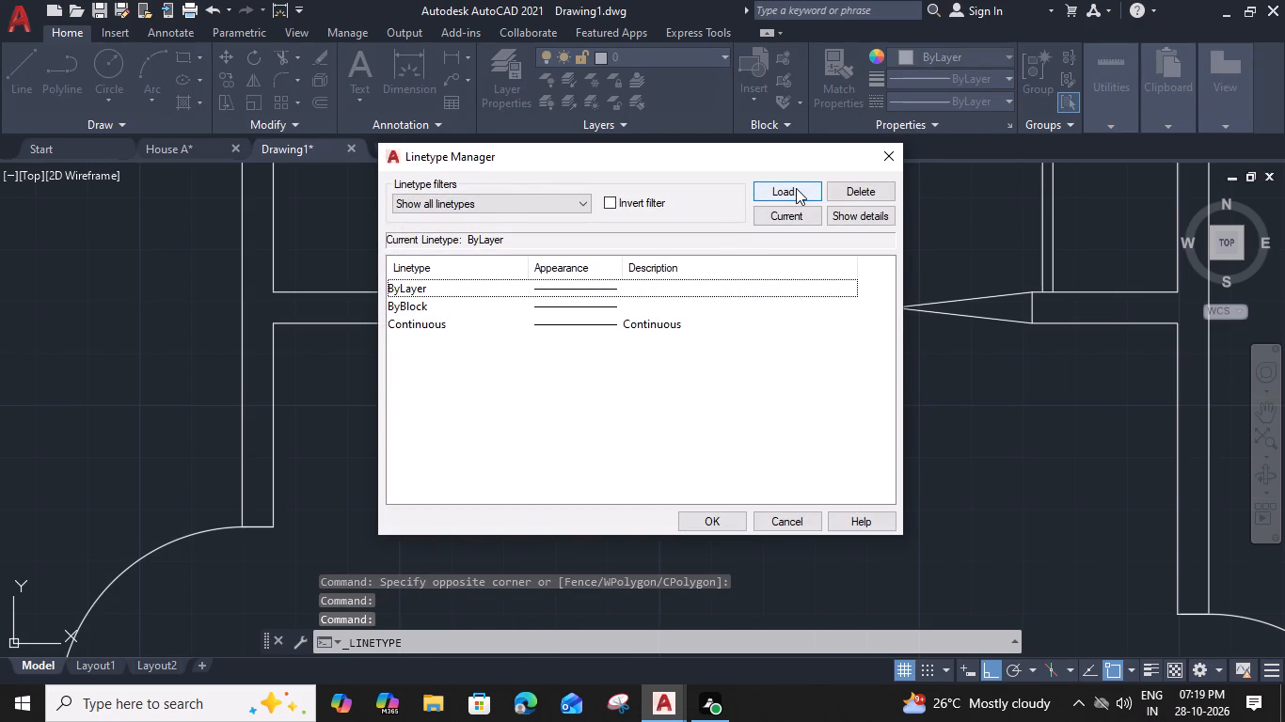
left_click(796, 189)
left_click(604, 307)
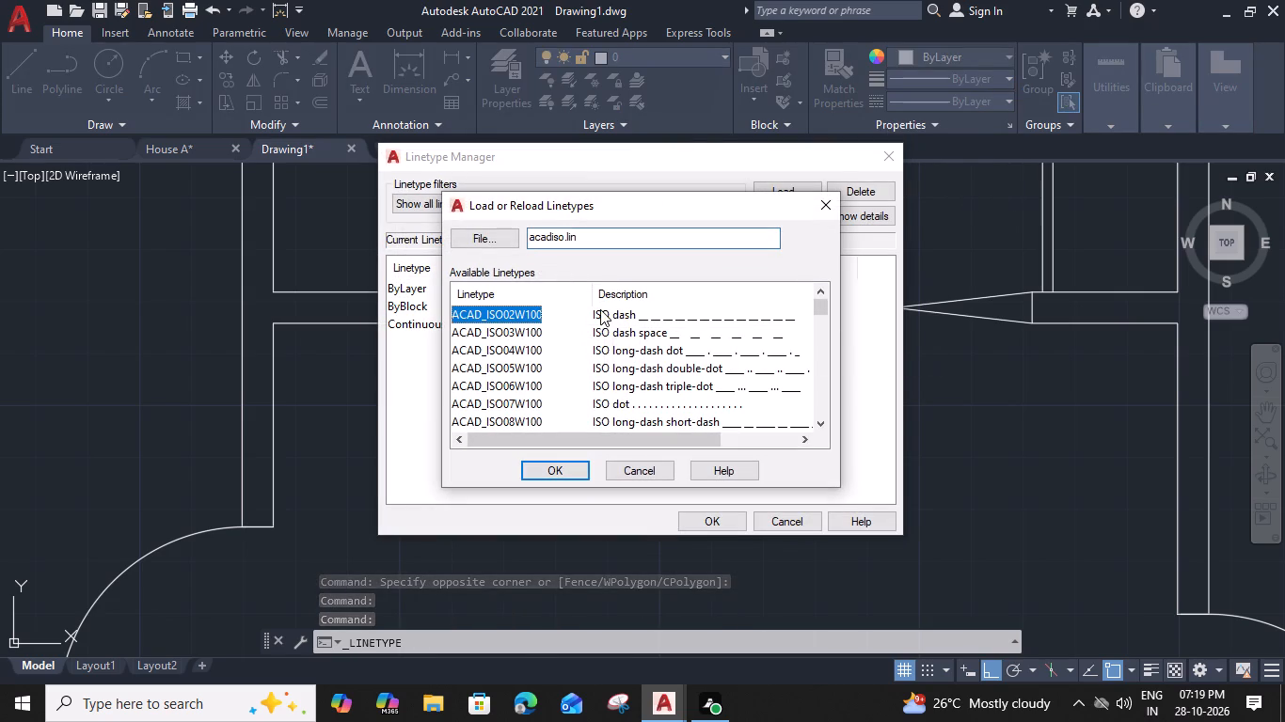
left_click(559, 475)
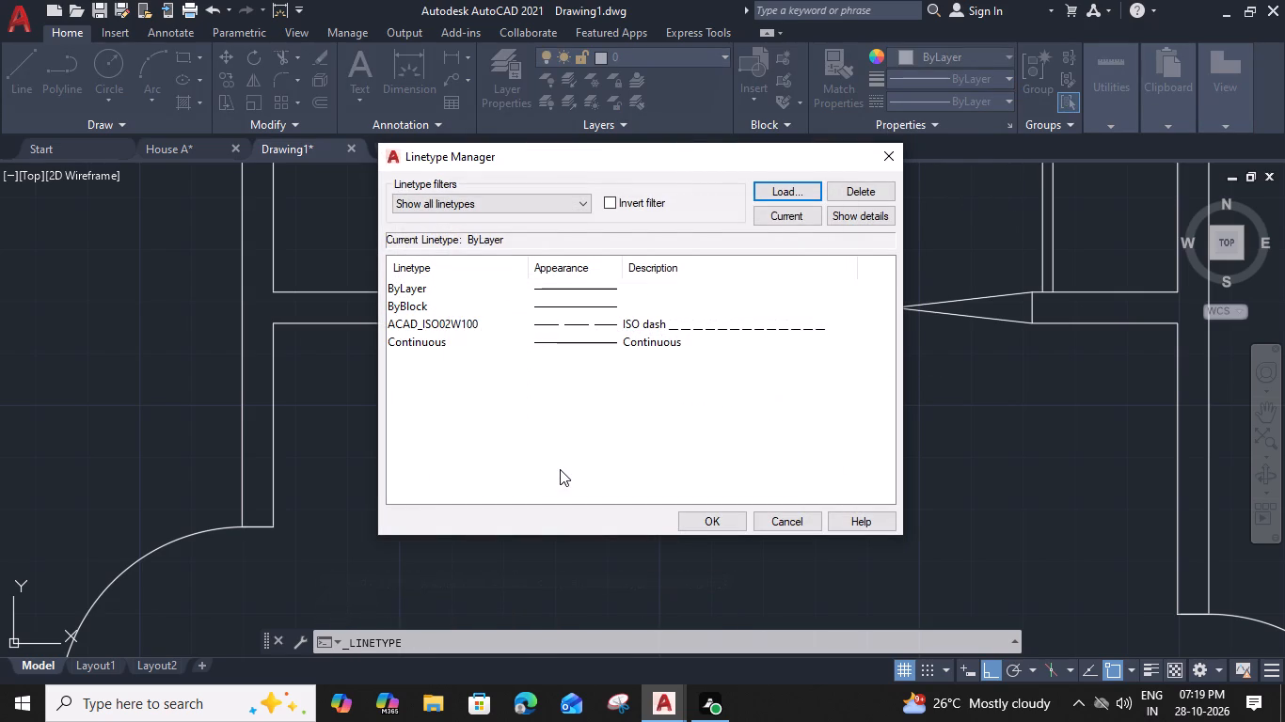
left_click(709, 530)
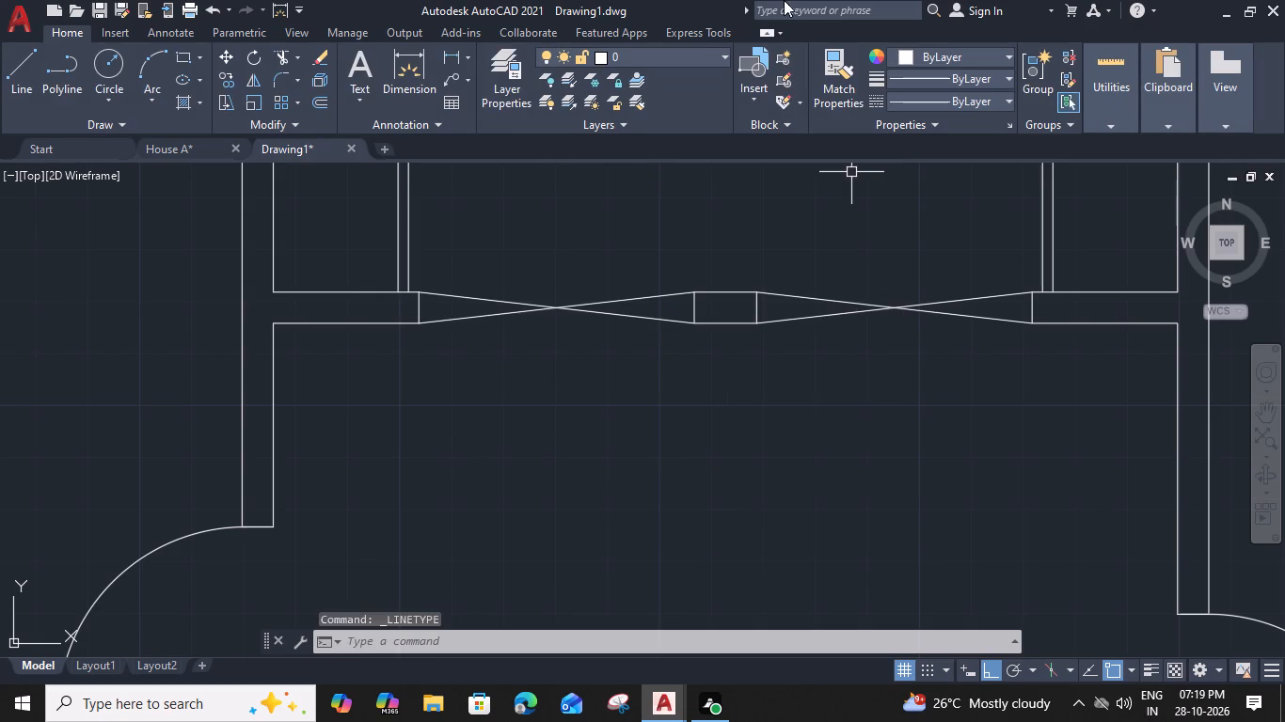
Apply the ACAD_ISO02W100 linetype to the crossing diagonals in both openings beside the central pillar.
left_click_drag(596, 262, 595, 275)
left_click(559, 346)
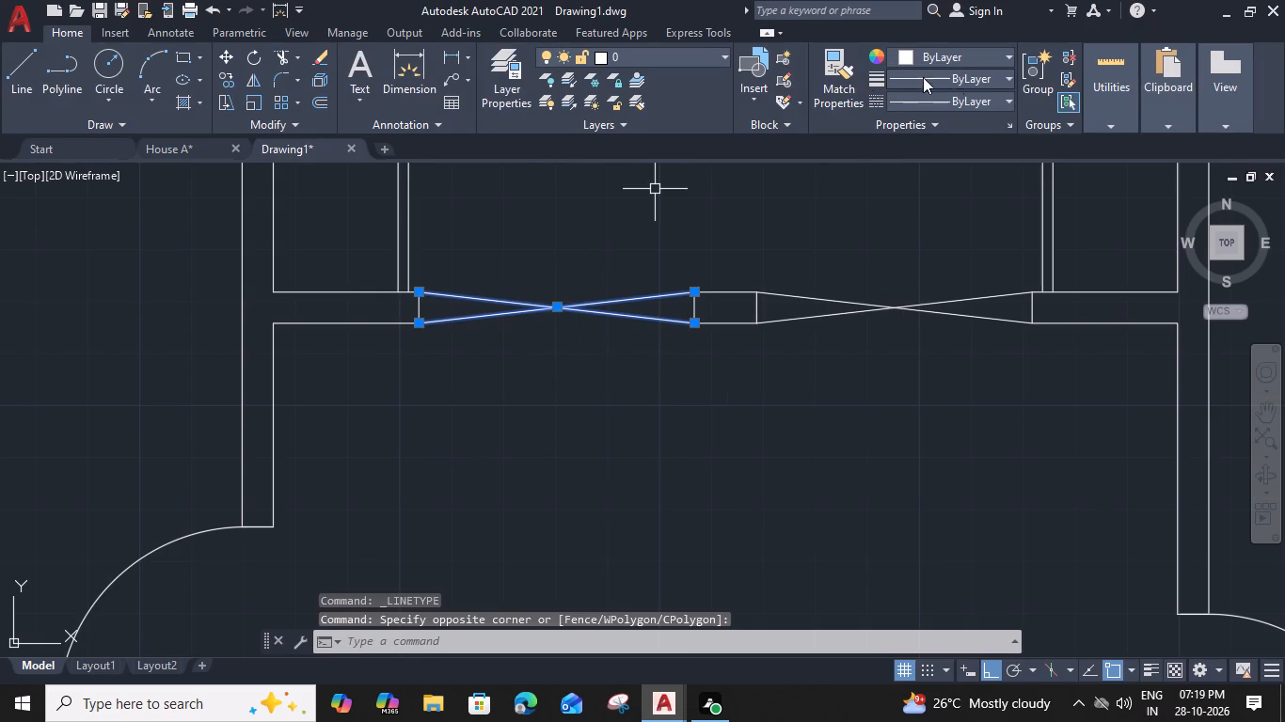
left_click(958, 100)
left_click(944, 172)
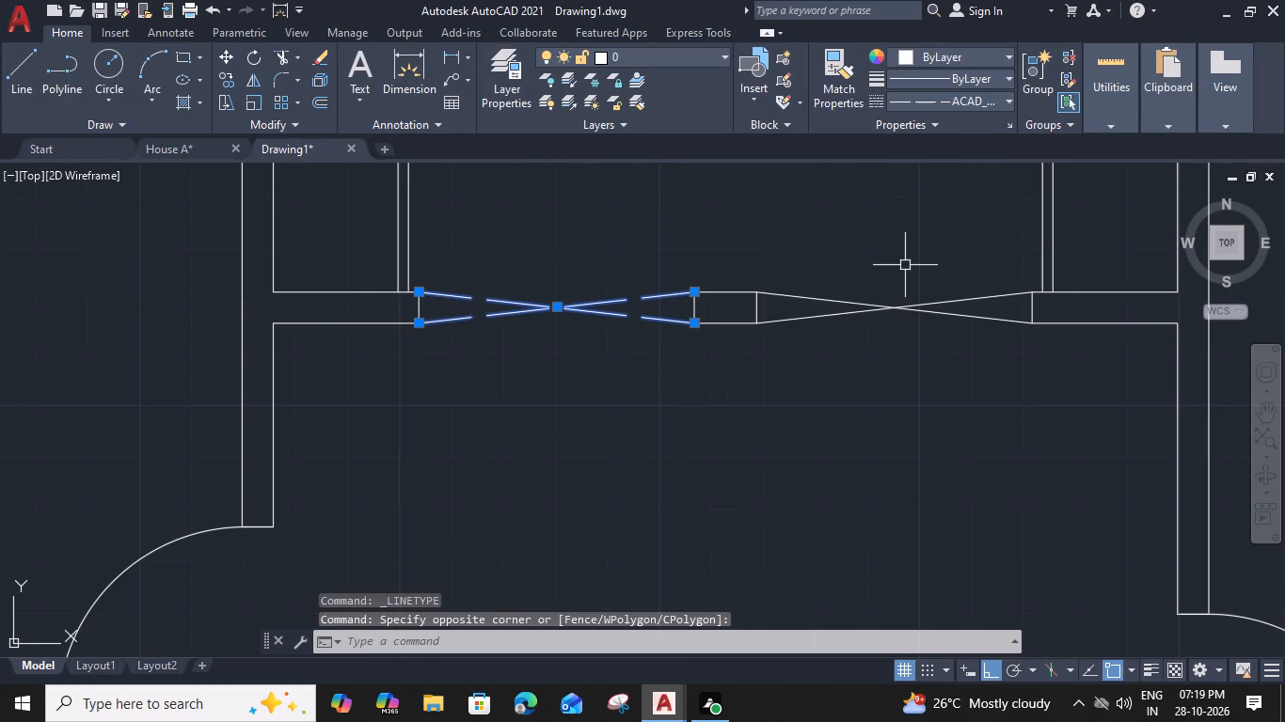
left_click(911, 267)
left_click_drag(883, 332, 882, 318)
left_click(960, 105)
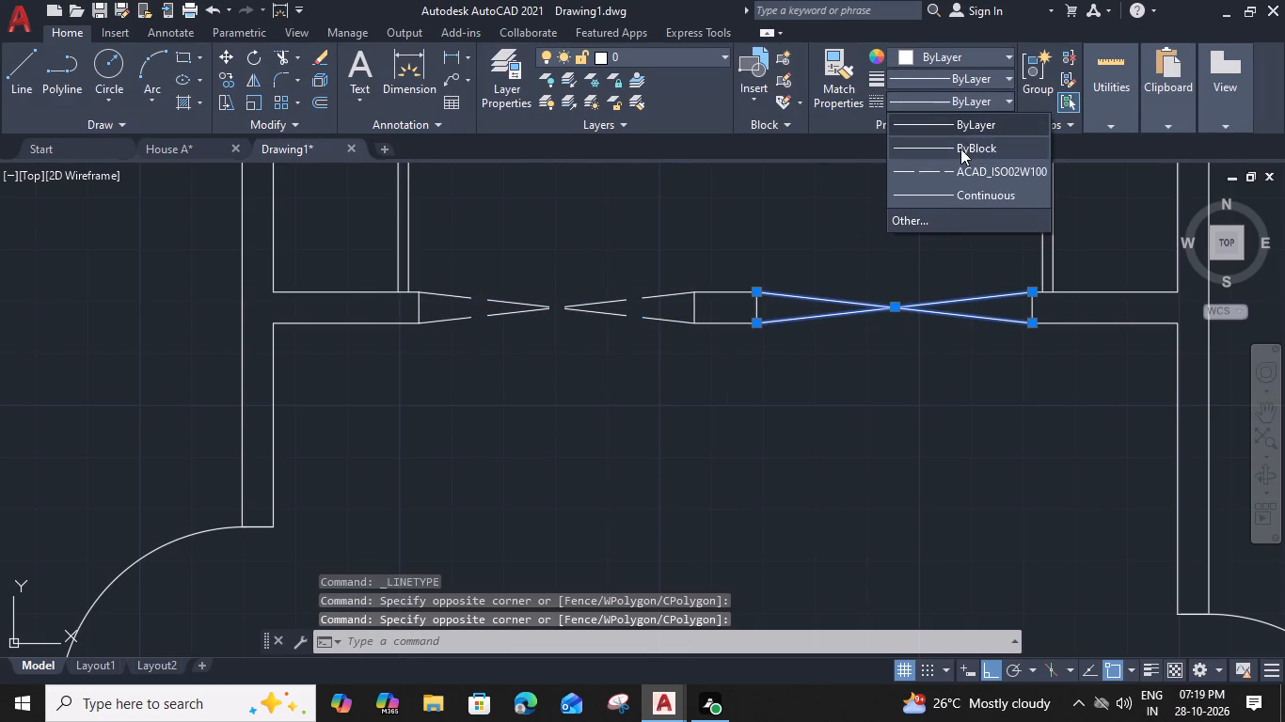
left_click(961, 172)
Set the colour of the dashed diagonals in both openings to dark red 153,27,30.
left_click(936, 61)
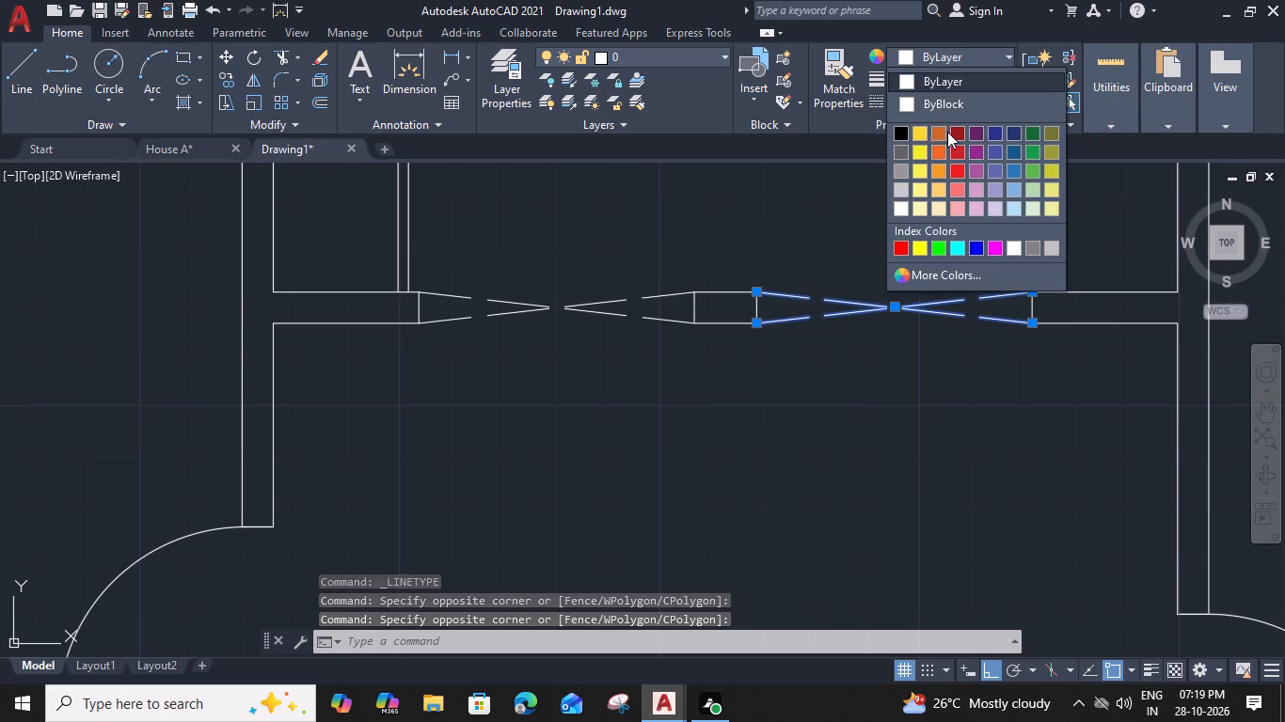
left_click(959, 132)
left_click(565, 269)
left_click_drag(545, 337, 550, 319)
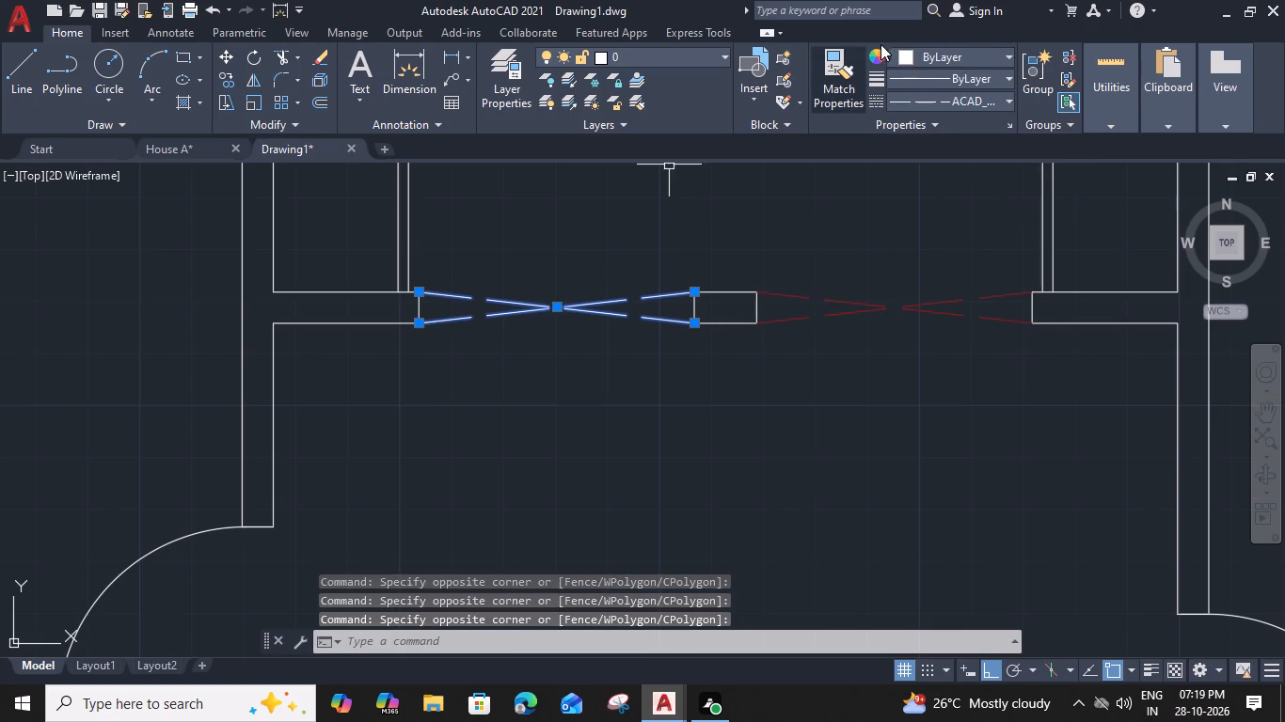
left_click(912, 60)
left_click(955, 135)
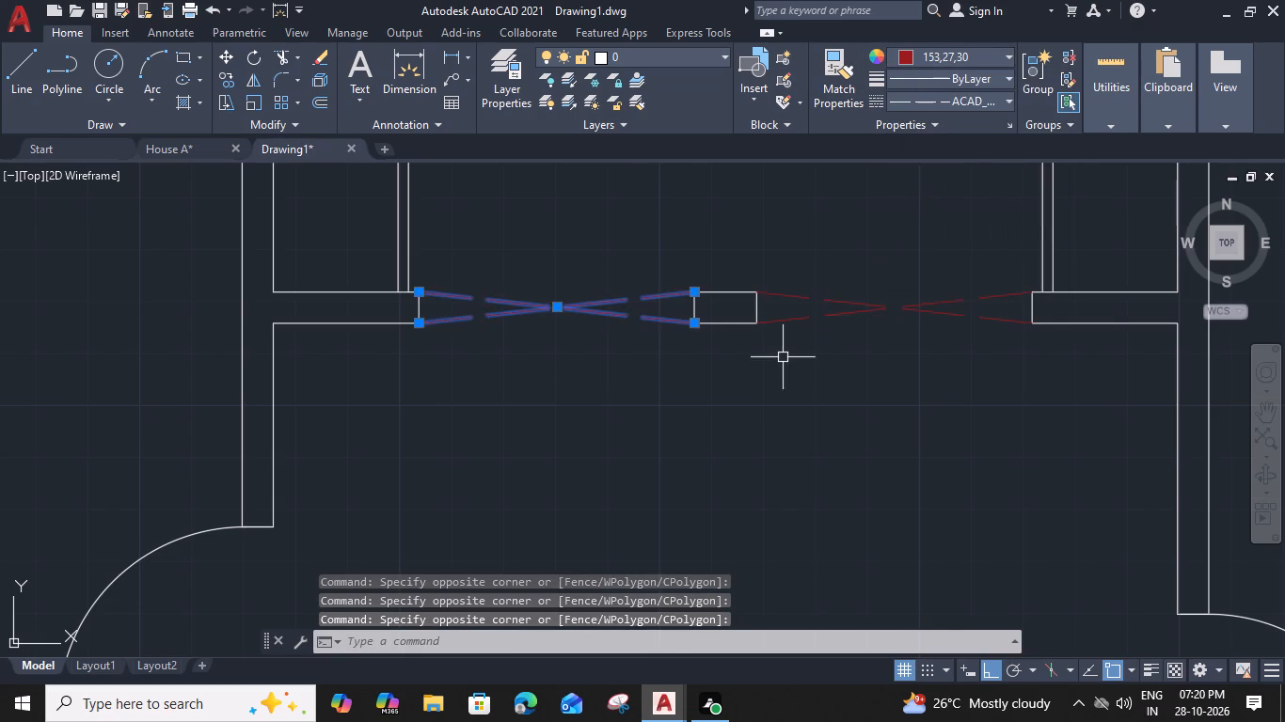
scroll(782, 358, "down", 1)
left_click(750, 274)
left_click(659, 259)
Copy the double door beside the staircase from its meeting point's lower end to the midpoint line's lower end in the upper central opening.
middle_click_drag(660, 255, 661, 256)
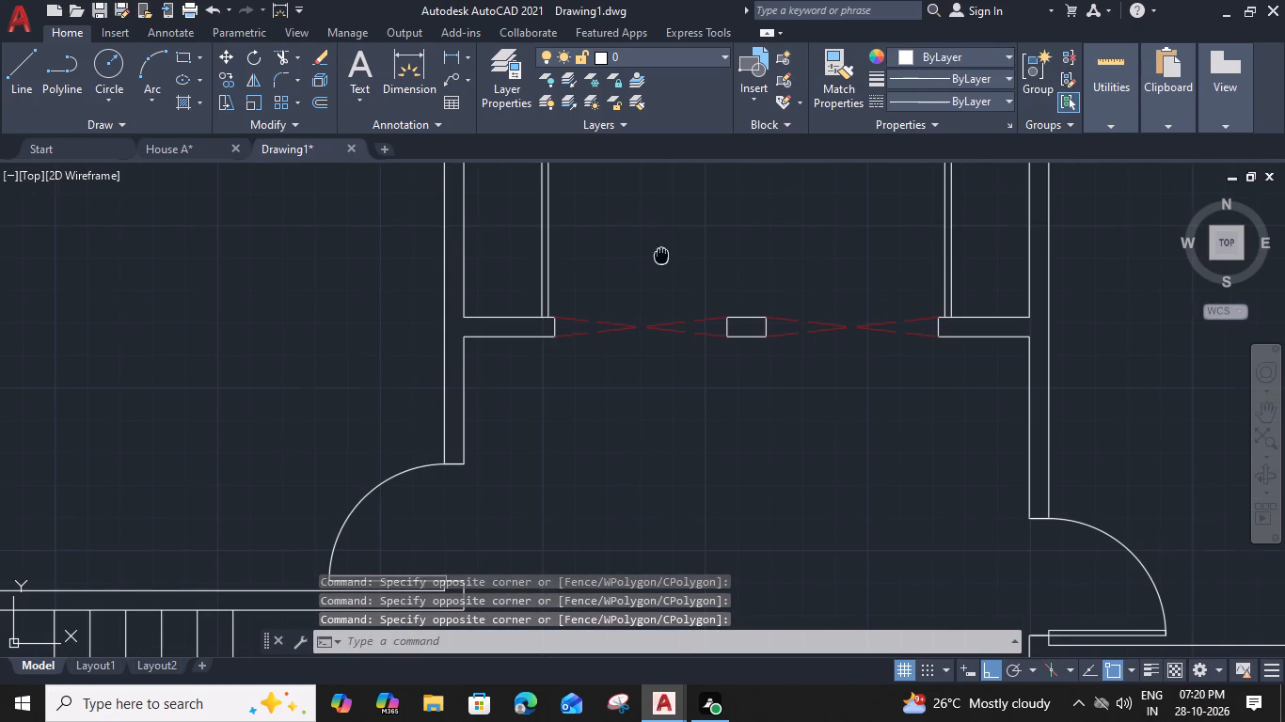
middle_click_drag(661, 256, 626, 510)
scroll(708, 323, "down", 2)
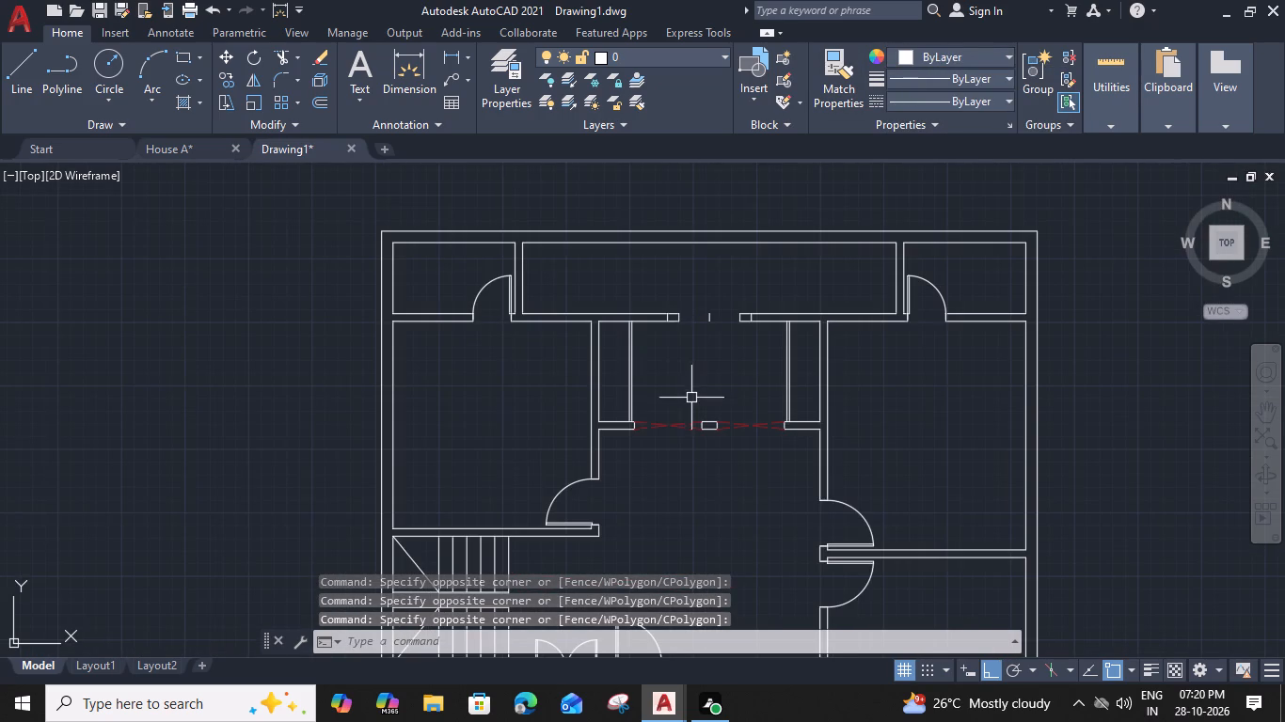
middle_click_drag(667, 521, 661, 231)
scroll(582, 352, "up", 1)
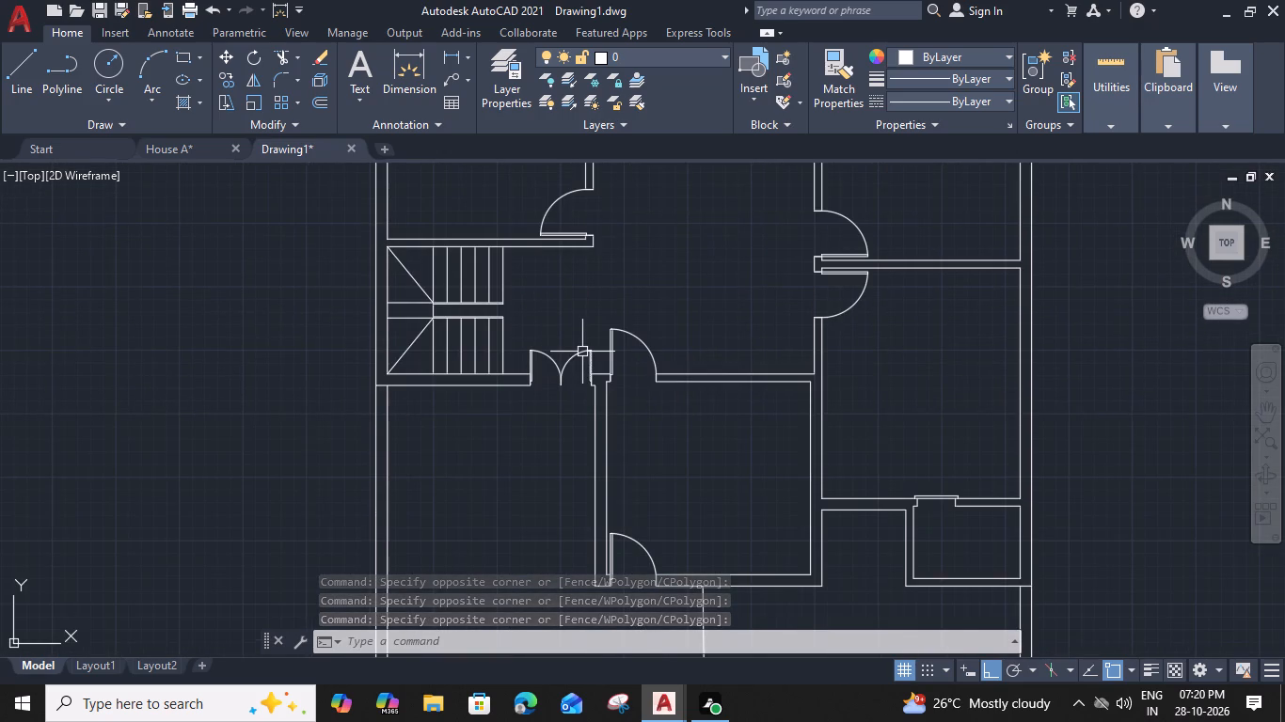
left_click(601, 342)
left_click(488, 366)
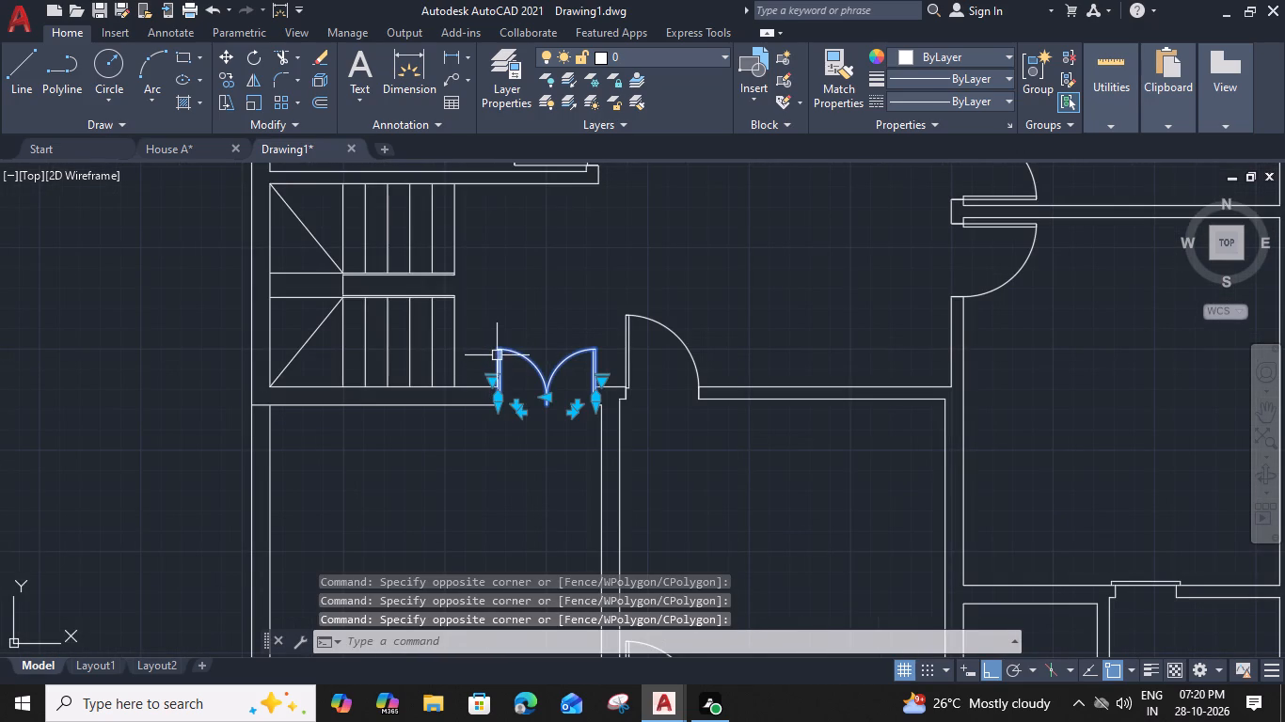
key("c")
type("o")
key("space")
scroll(527, 419, "up", 2)
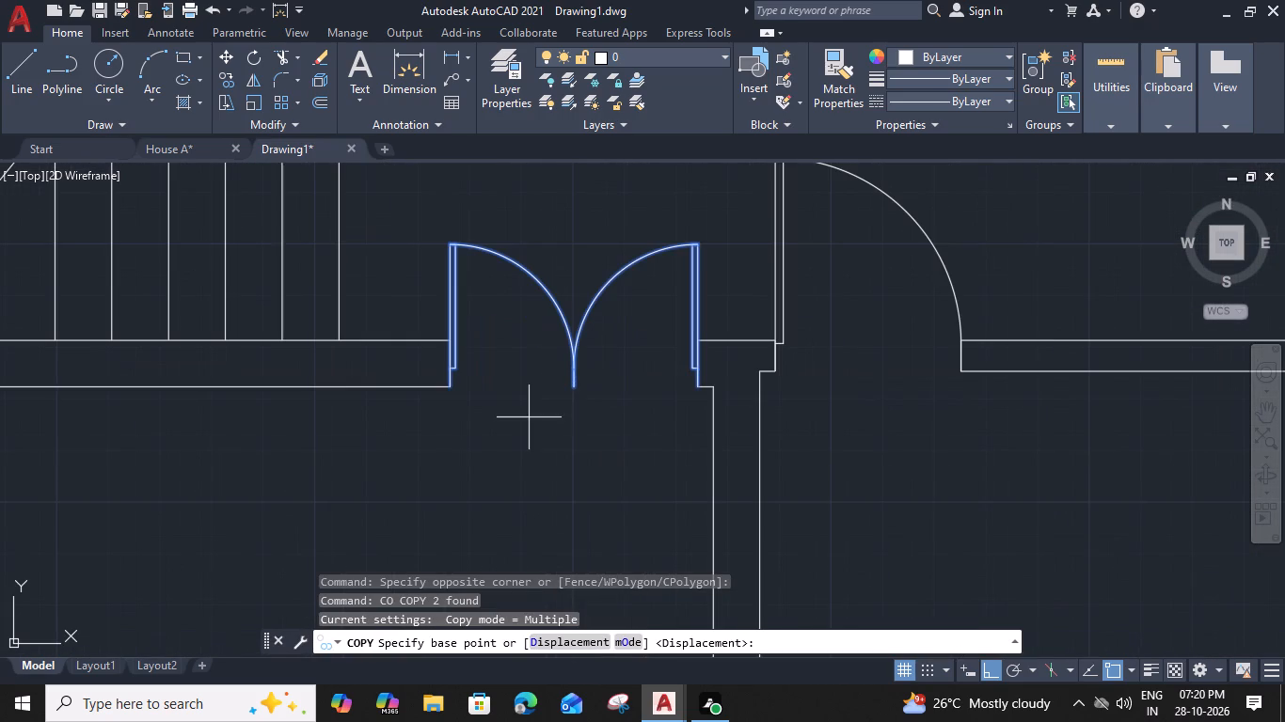
left_click(574, 392)
scroll(574, 392, "down", 2)
middle_click_drag(671, 275, 620, 587)
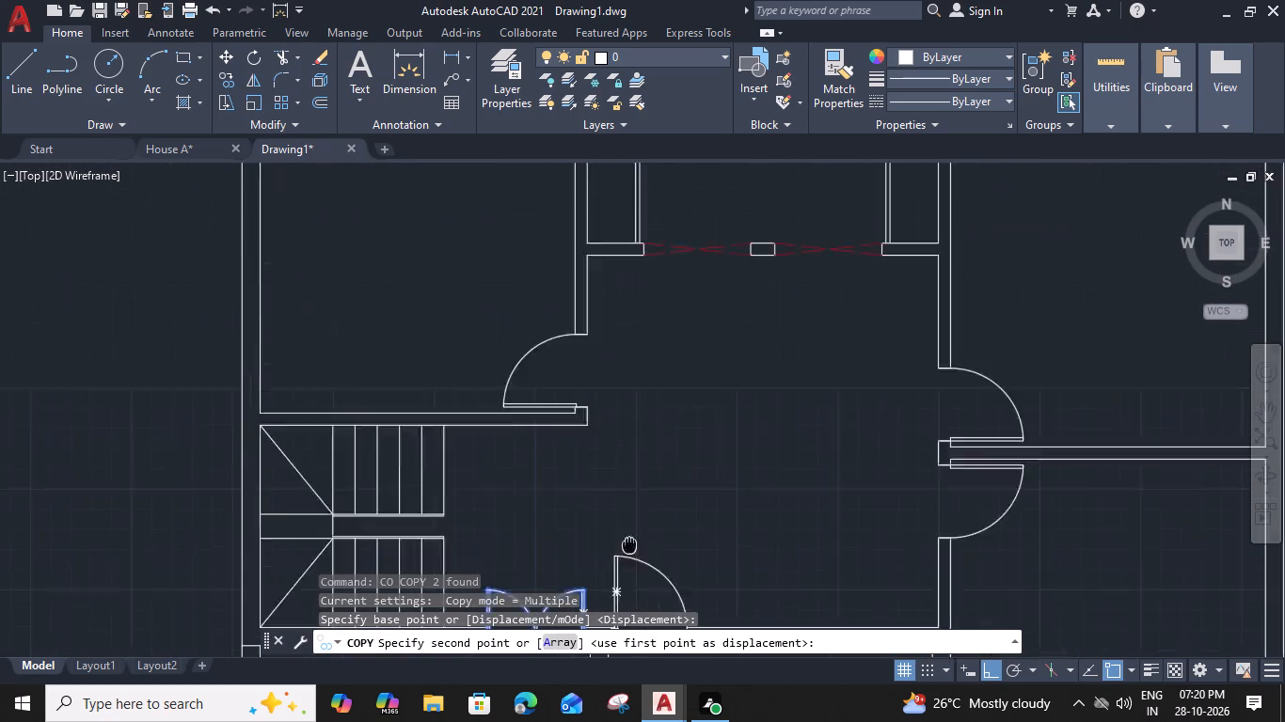
middle_click_drag(620, 587, 610, 602)
middle_click_drag(671, 328, 618, 534)
scroll(690, 374, "up", 1)
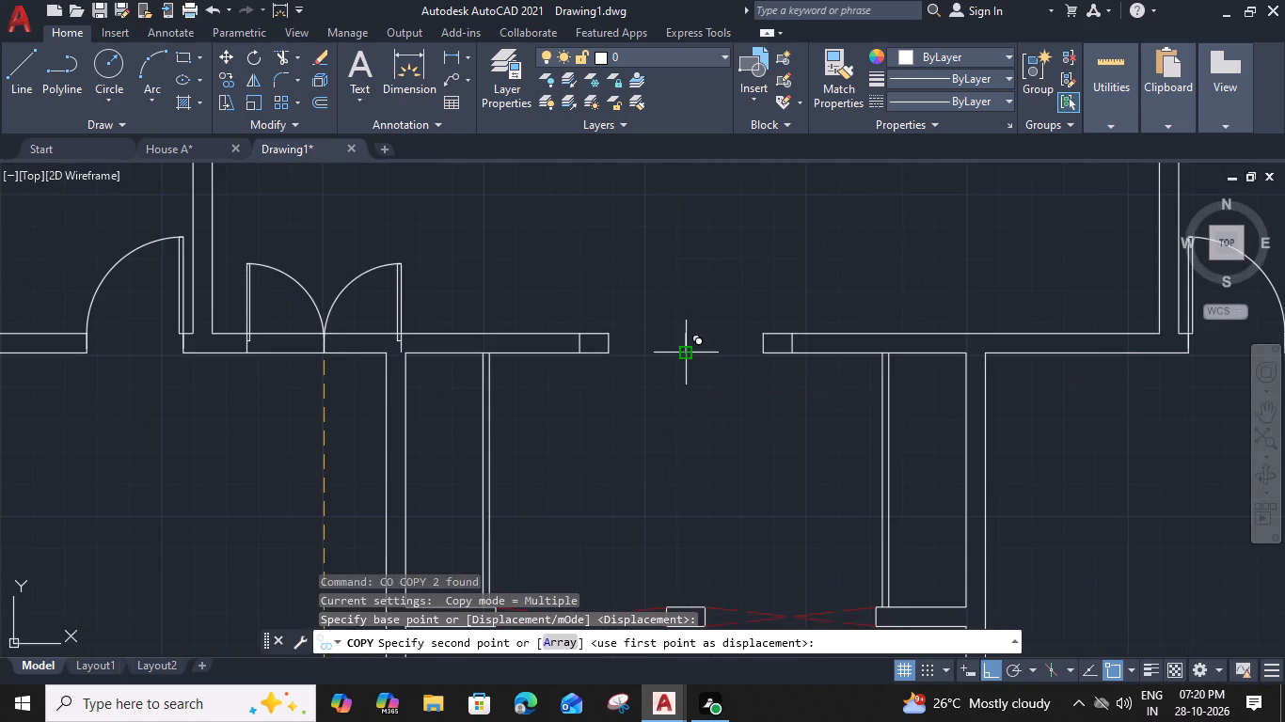
left_click(686, 353)
key("Escape")
Delete the midpoint construction line between the copied double door's leaves in the upper central opening.
scroll(696, 341, "up", 3)
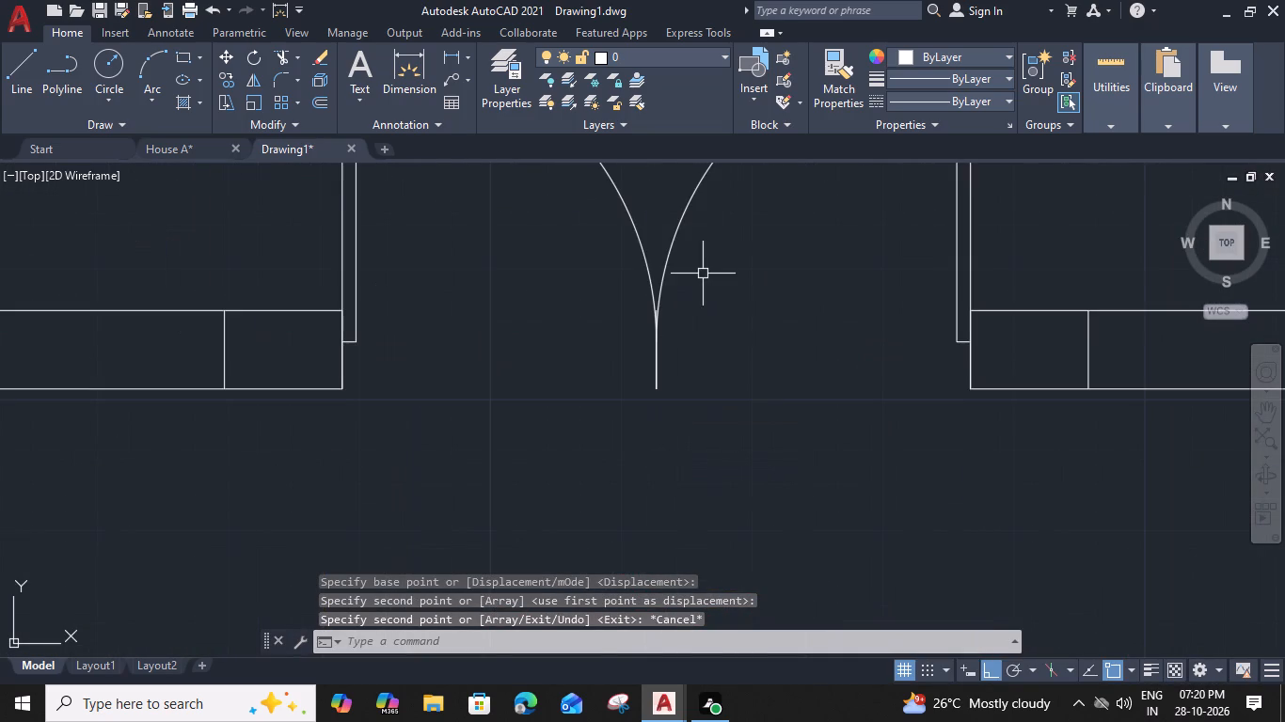
left_click_drag(703, 269, 688, 281)
left_click(562, 327)
key("Escape")
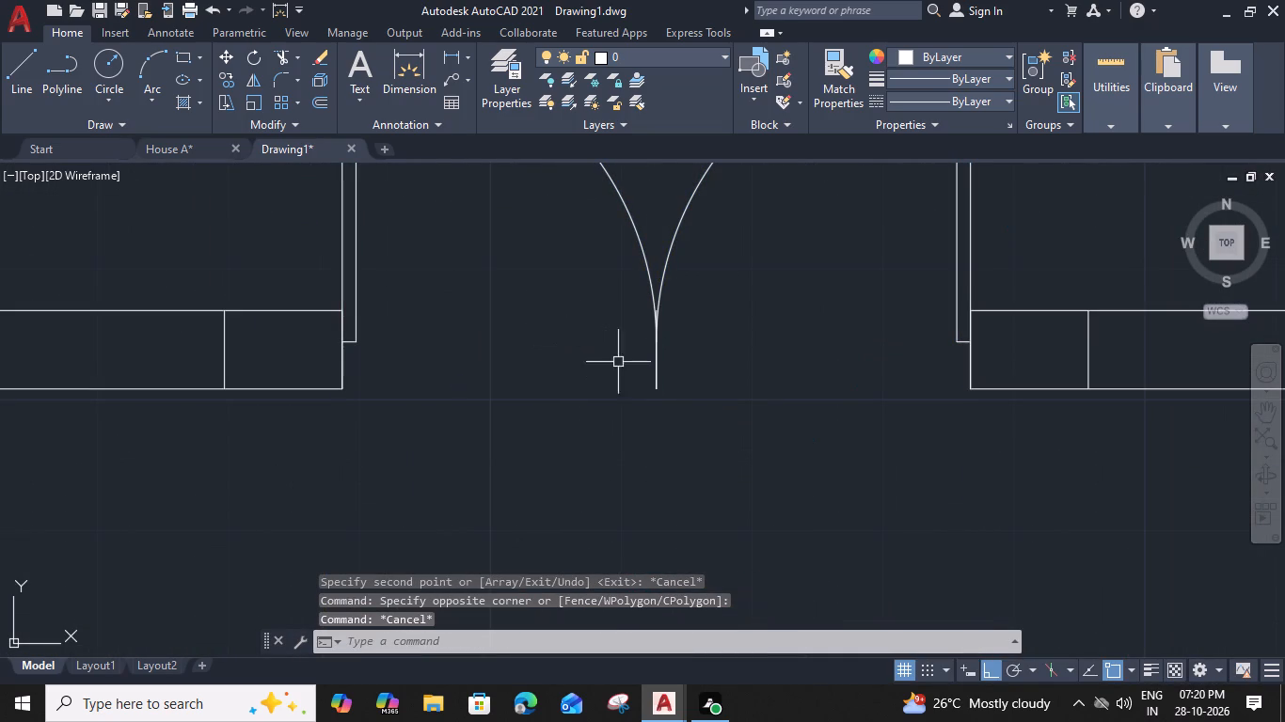
scroll(665, 297, "up", 5)
left_click(640, 365)
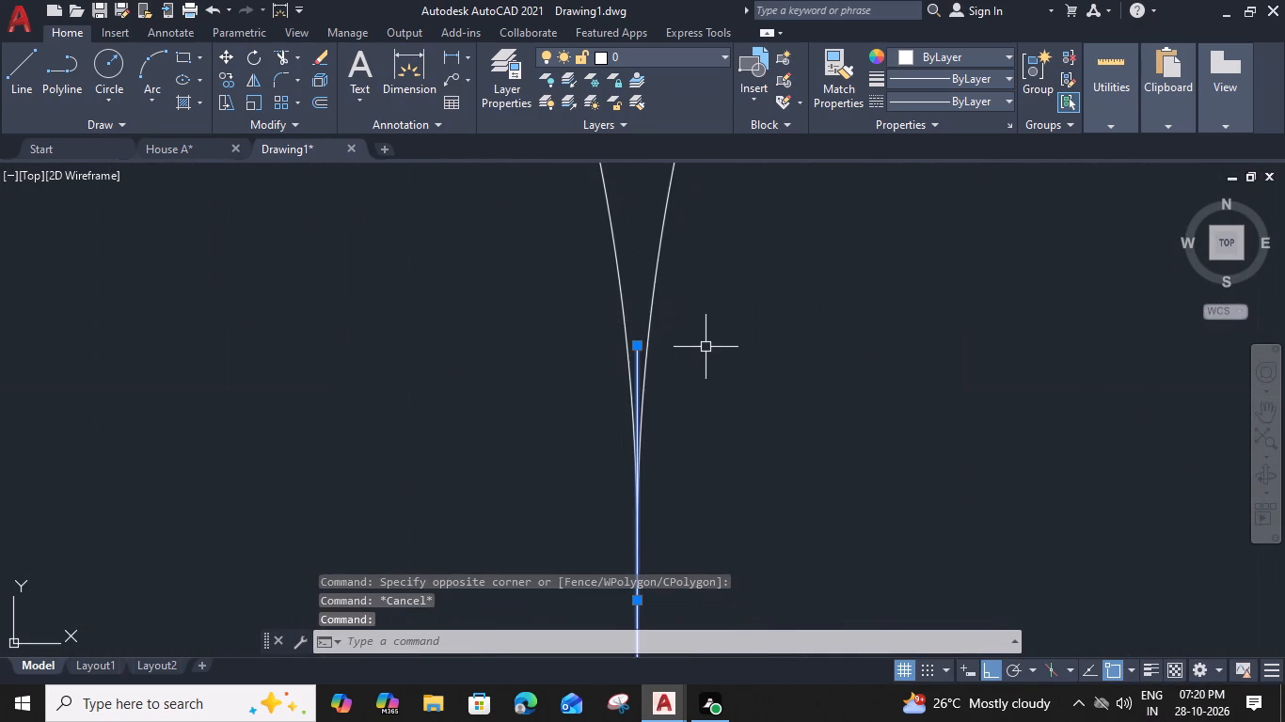
key("Delete")
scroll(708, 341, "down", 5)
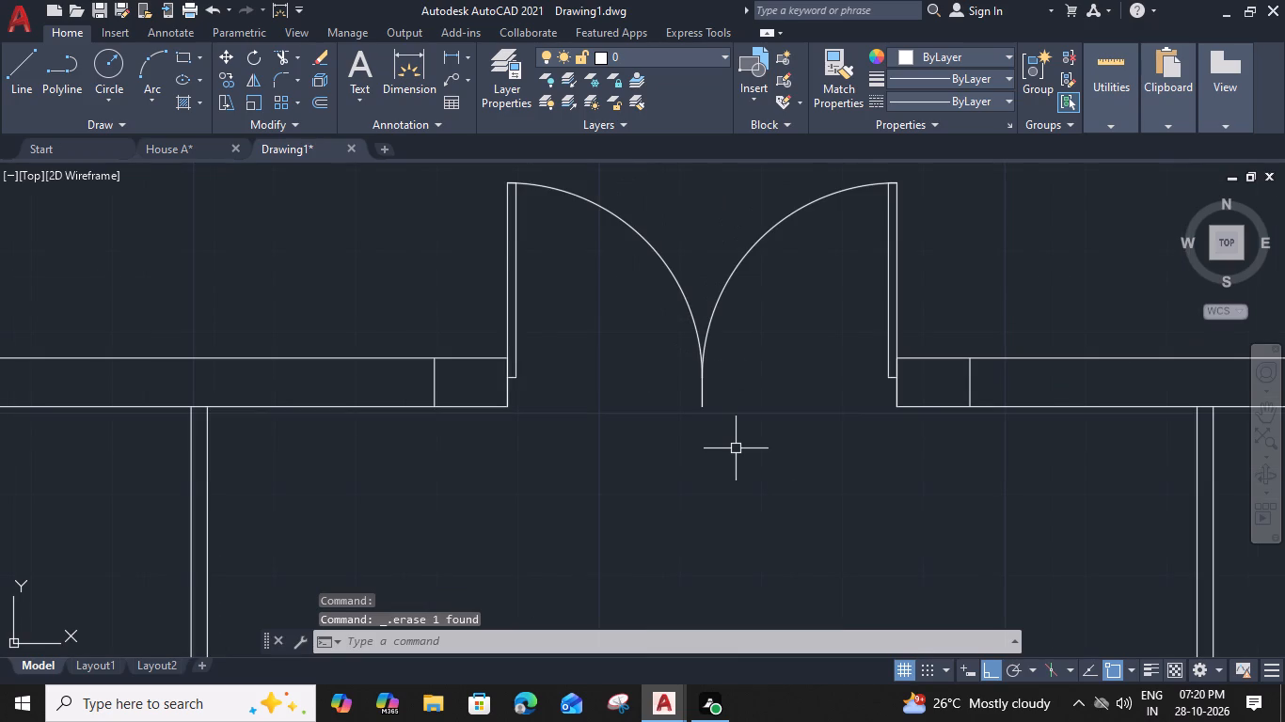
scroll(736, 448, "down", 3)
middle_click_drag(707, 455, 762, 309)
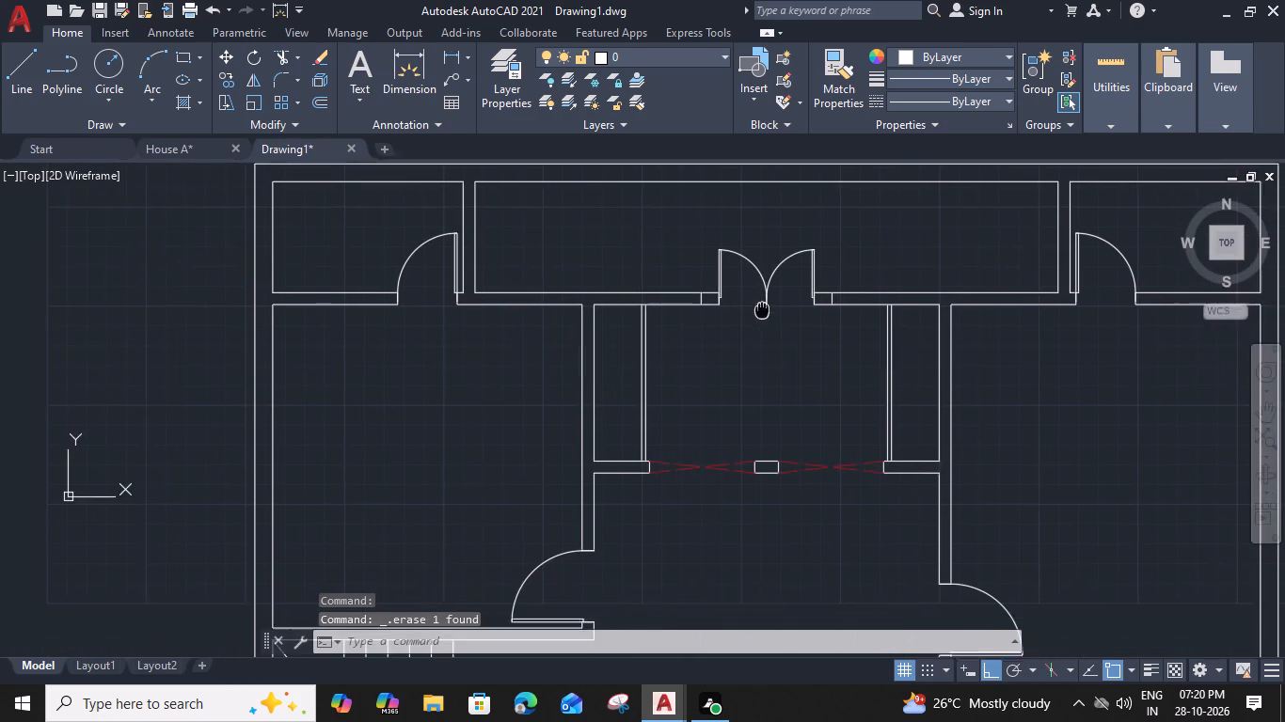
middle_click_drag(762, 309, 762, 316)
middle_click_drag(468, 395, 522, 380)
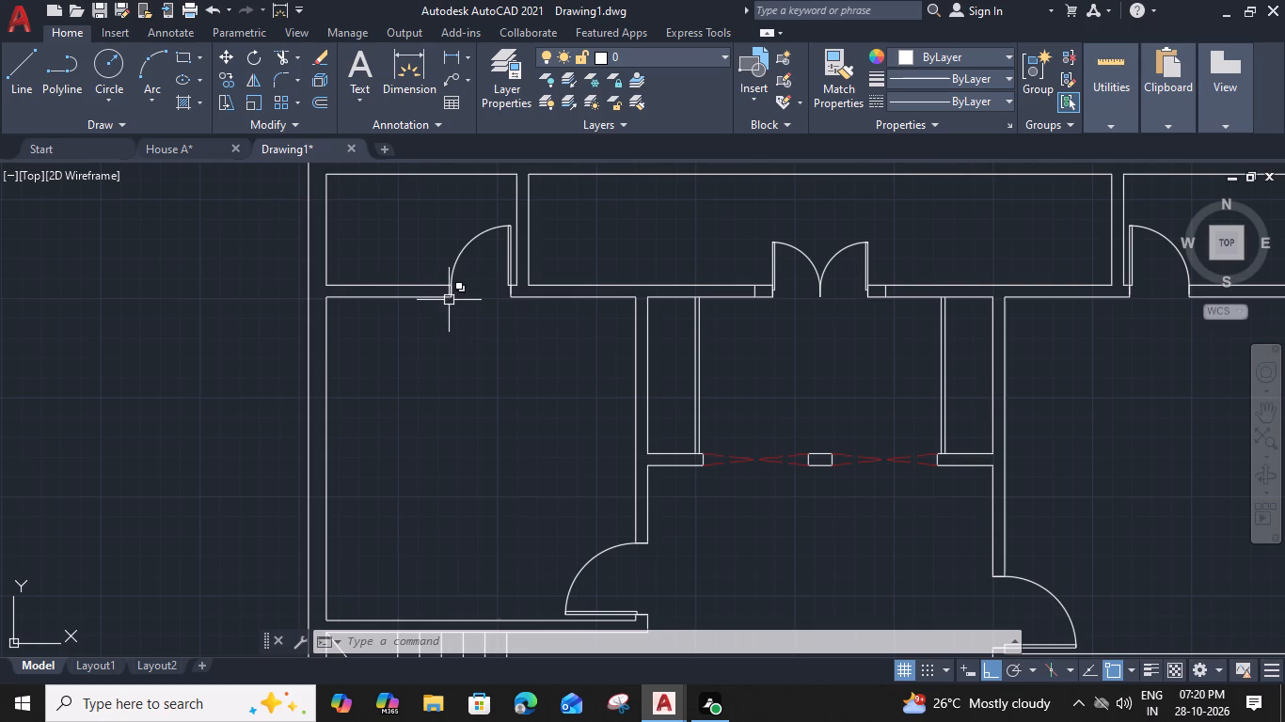
Extend the inner vertical wall line left of the central room up through the wall containing the upper double door.
middle_click_drag(447, 344, 480, 352)
scroll(479, 401, "down", 1)
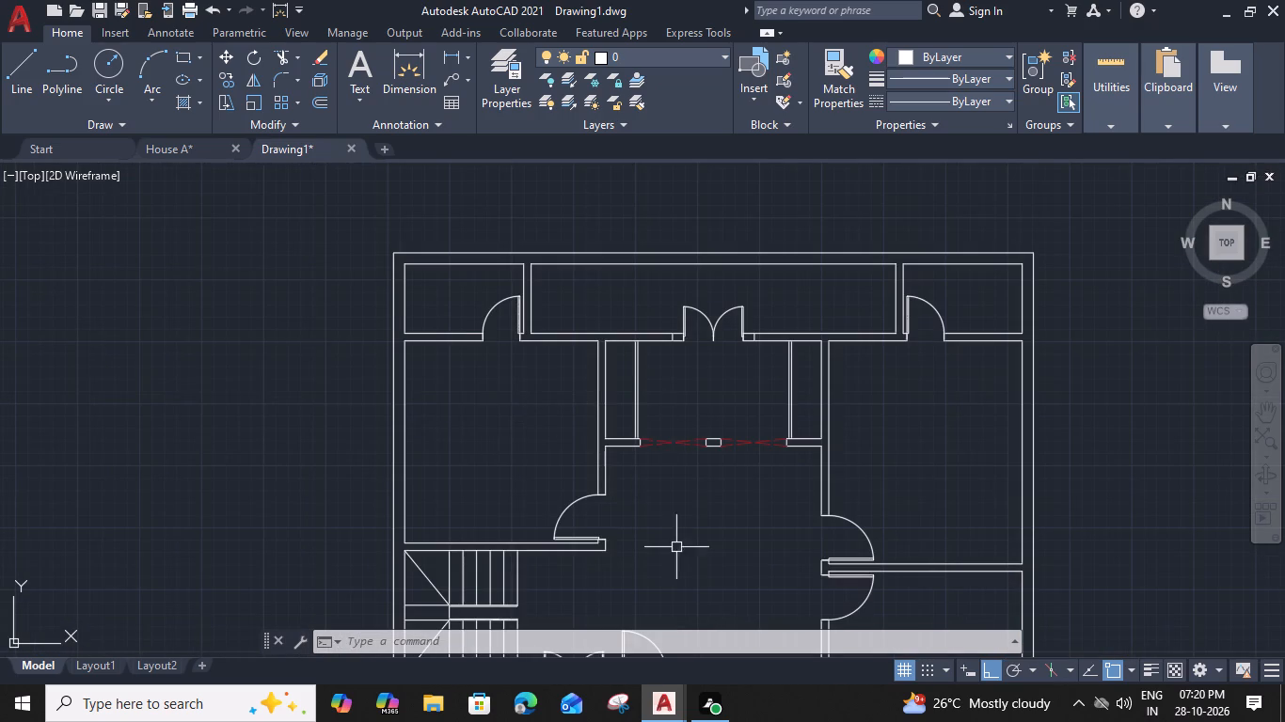
middle_click_drag(667, 545, 669, 474)
scroll(632, 238, "up", 1)
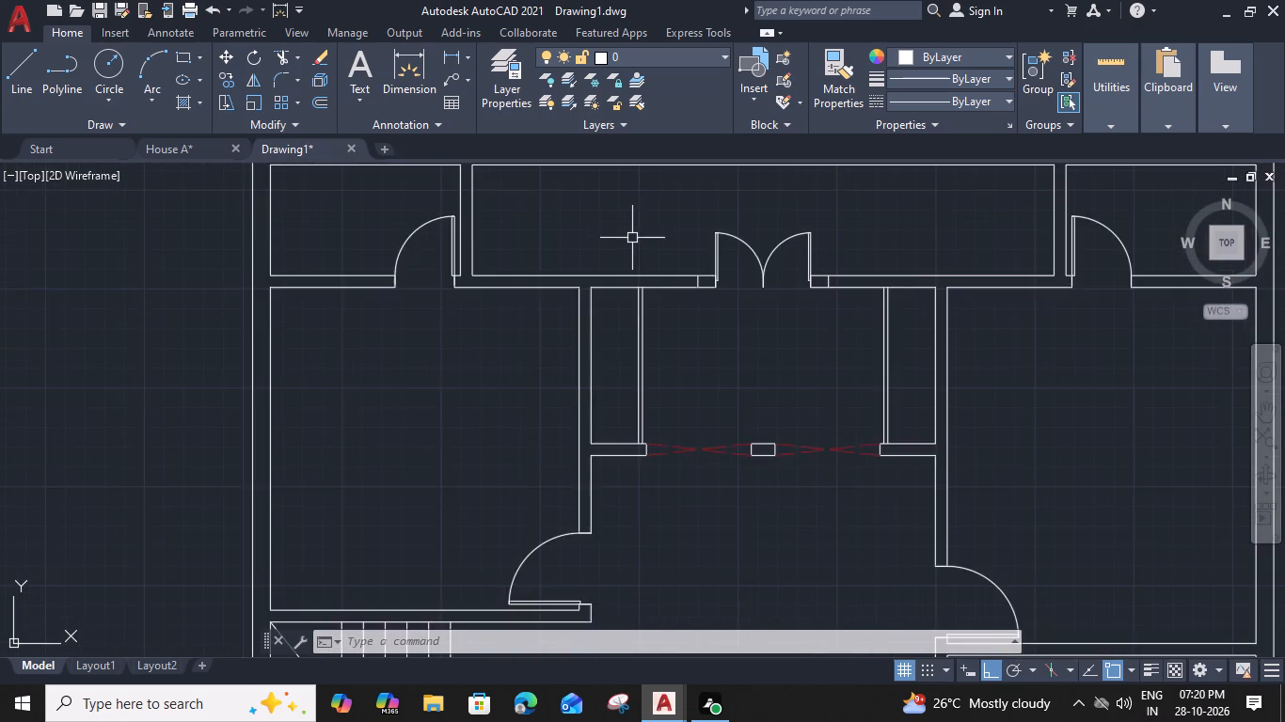
scroll(631, 239, "up", 1)
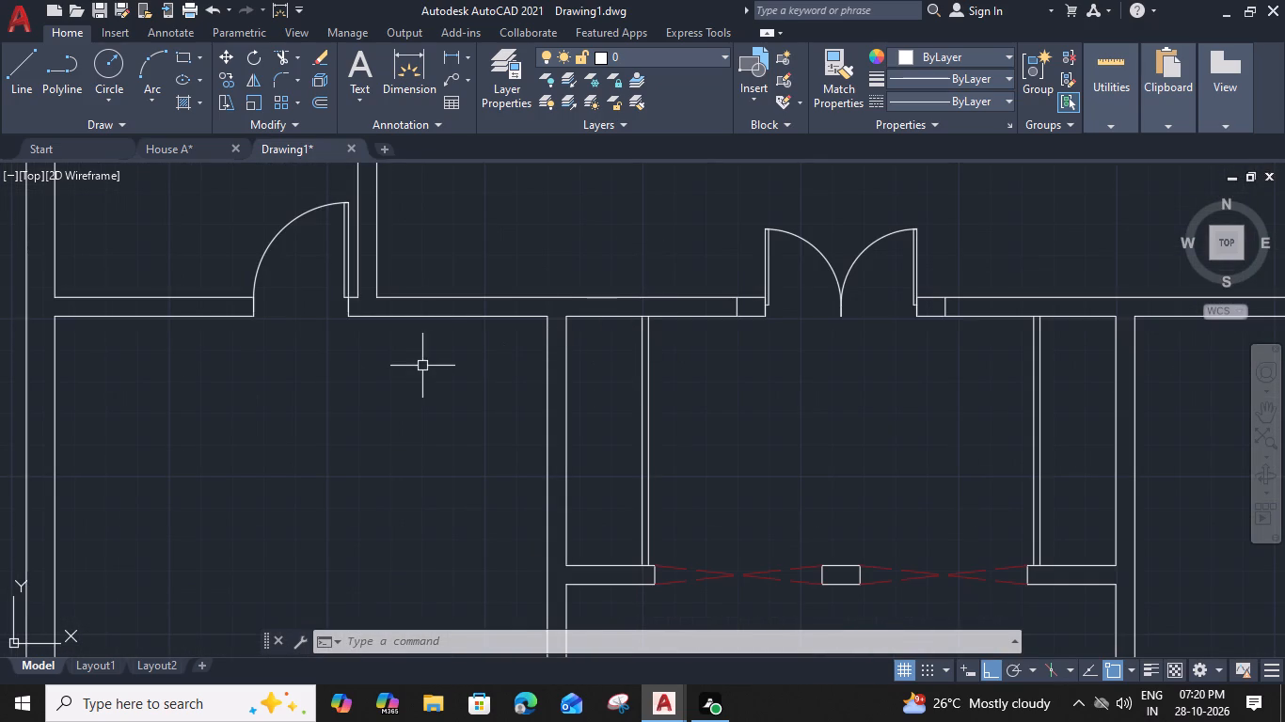
type("ex")
key("space")
left_click(566, 375)
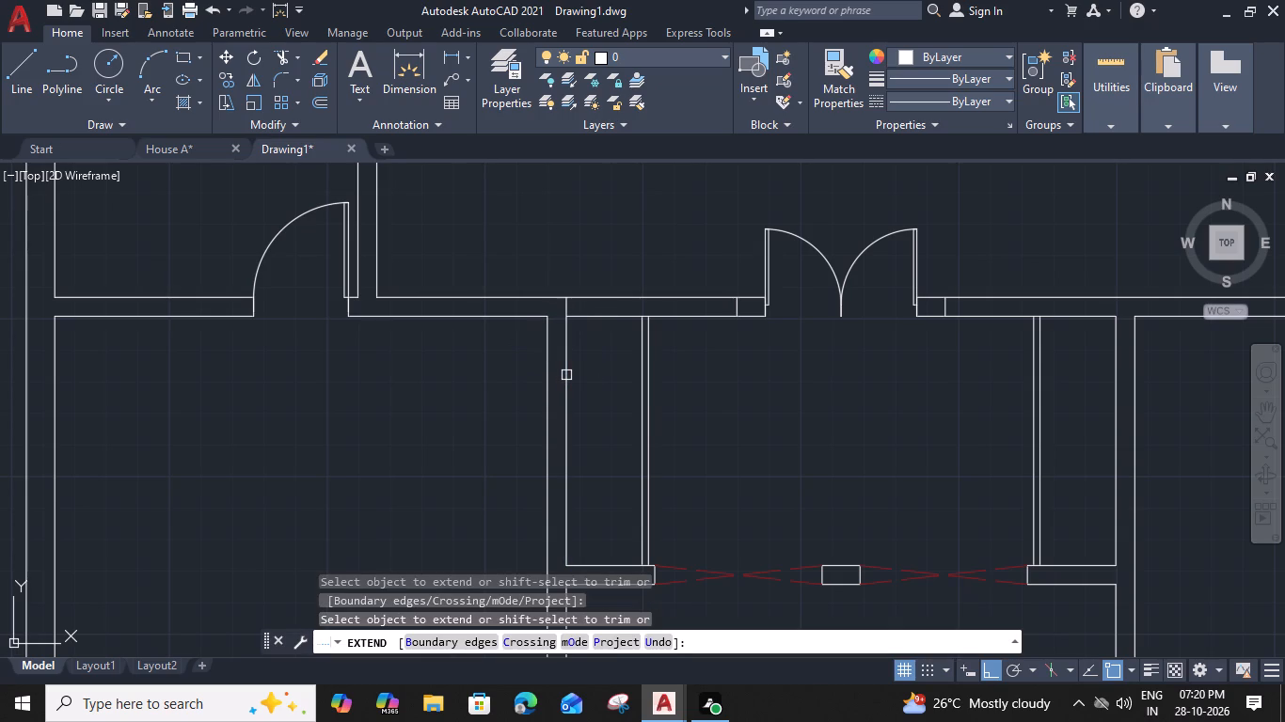
key("grave")
key("Escape")
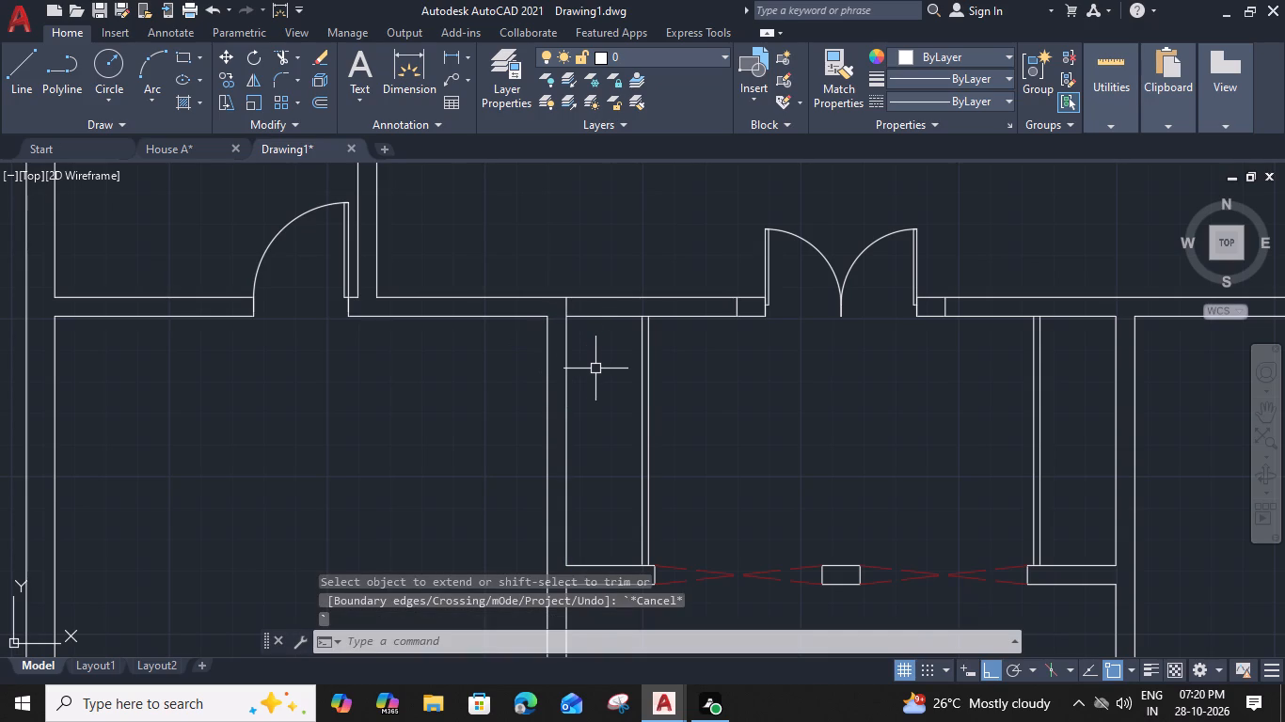
Measure the upper wall segment between the extended line and the double door's left jamb.
type("mea")
key("space")
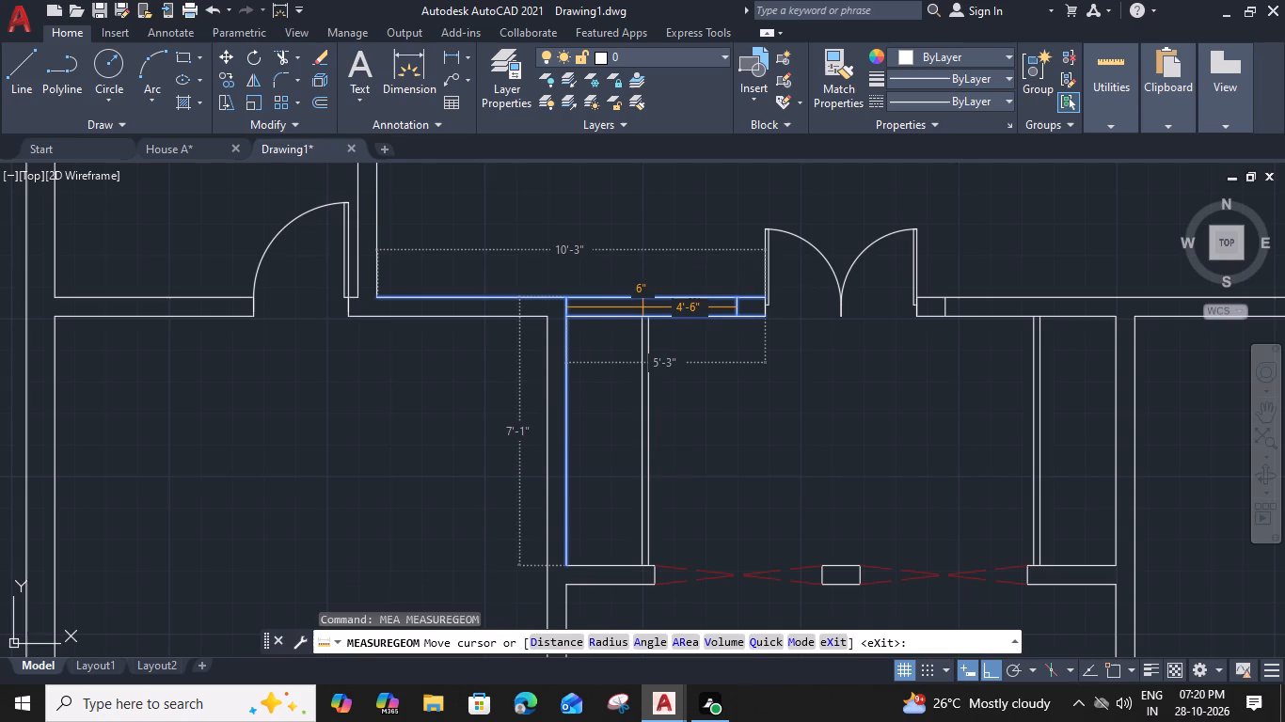
key("Escape")
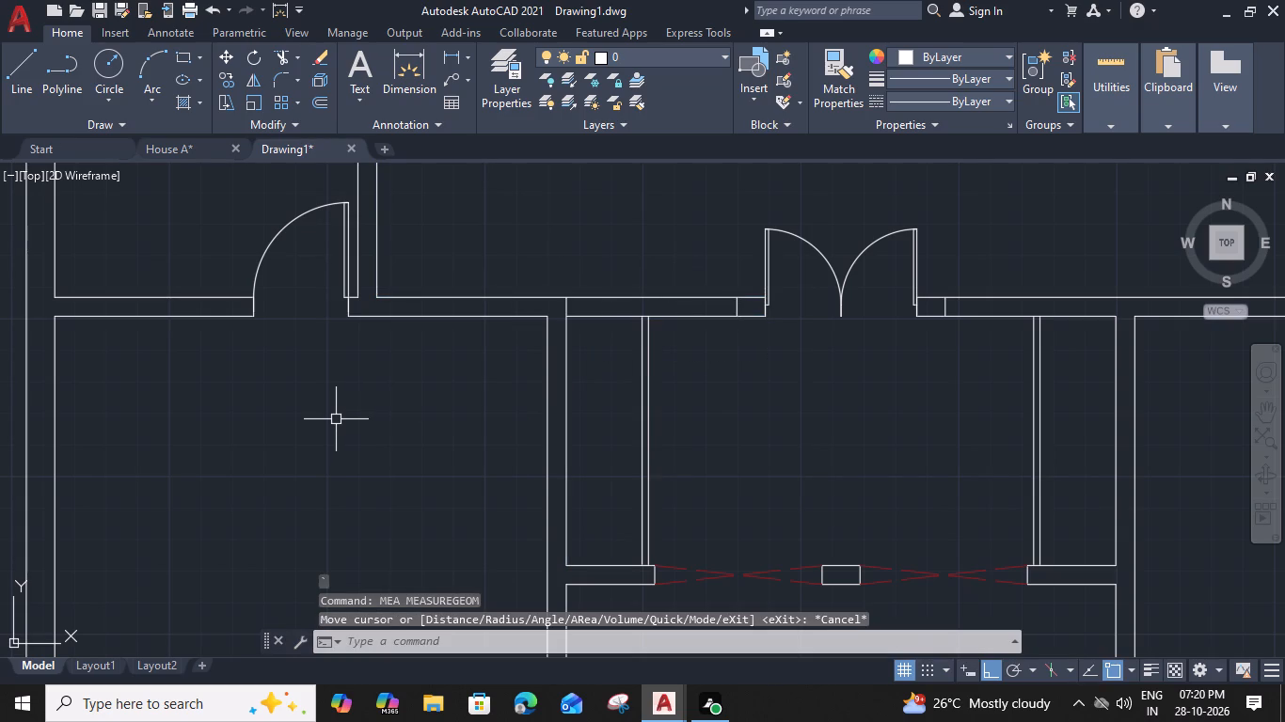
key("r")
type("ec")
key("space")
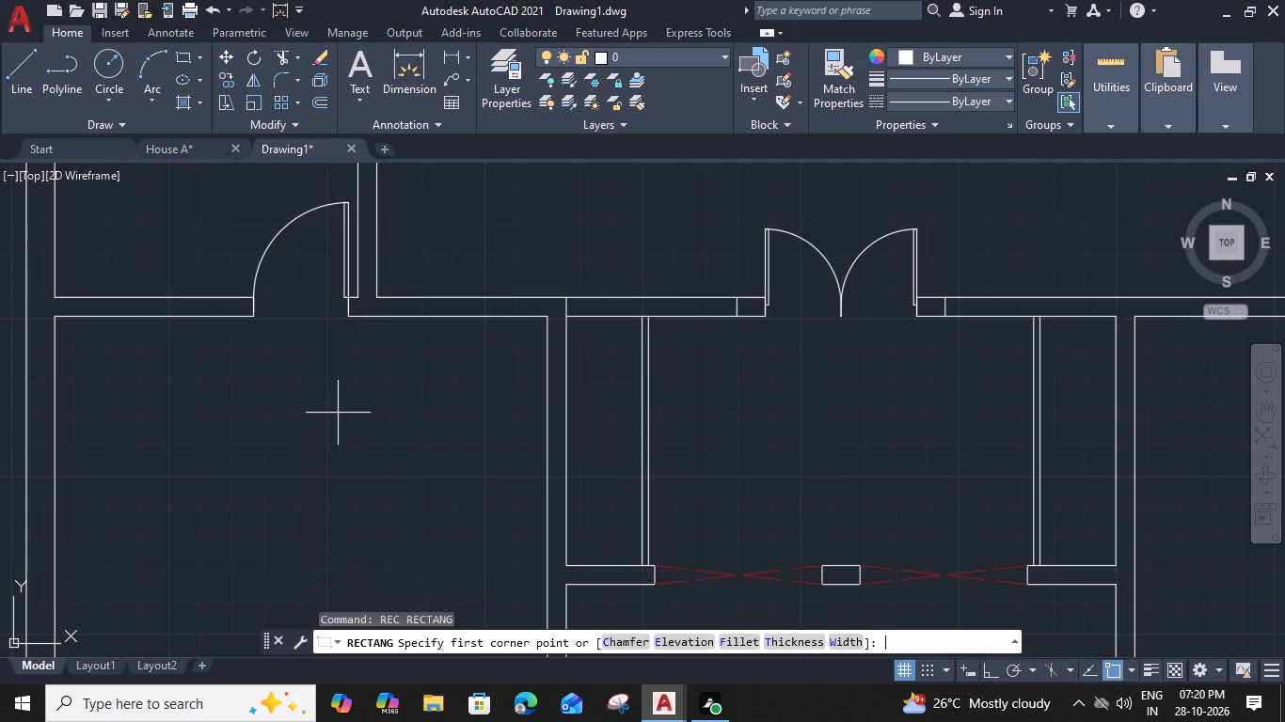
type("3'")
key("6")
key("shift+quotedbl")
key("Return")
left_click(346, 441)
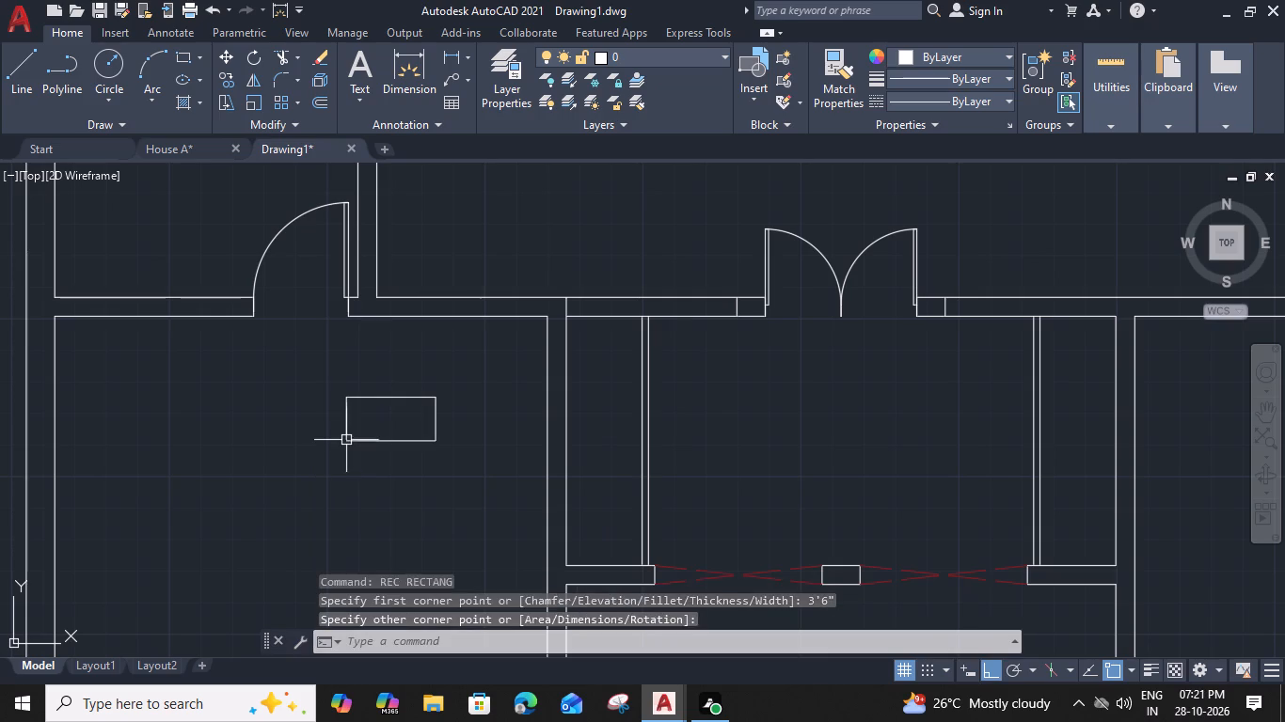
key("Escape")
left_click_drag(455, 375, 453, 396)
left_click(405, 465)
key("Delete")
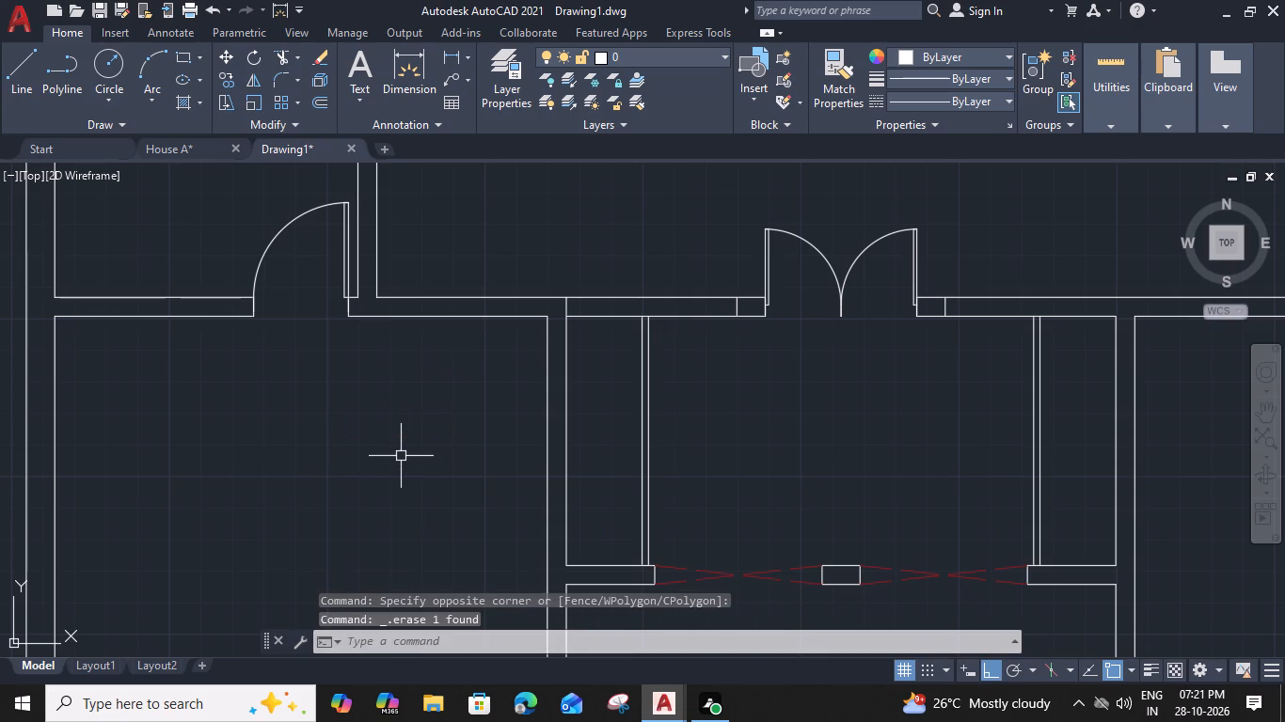
Draw a rectangle 3'7" long and 6" wide in the empty space of the upper left room.
type("rec")
key("space")
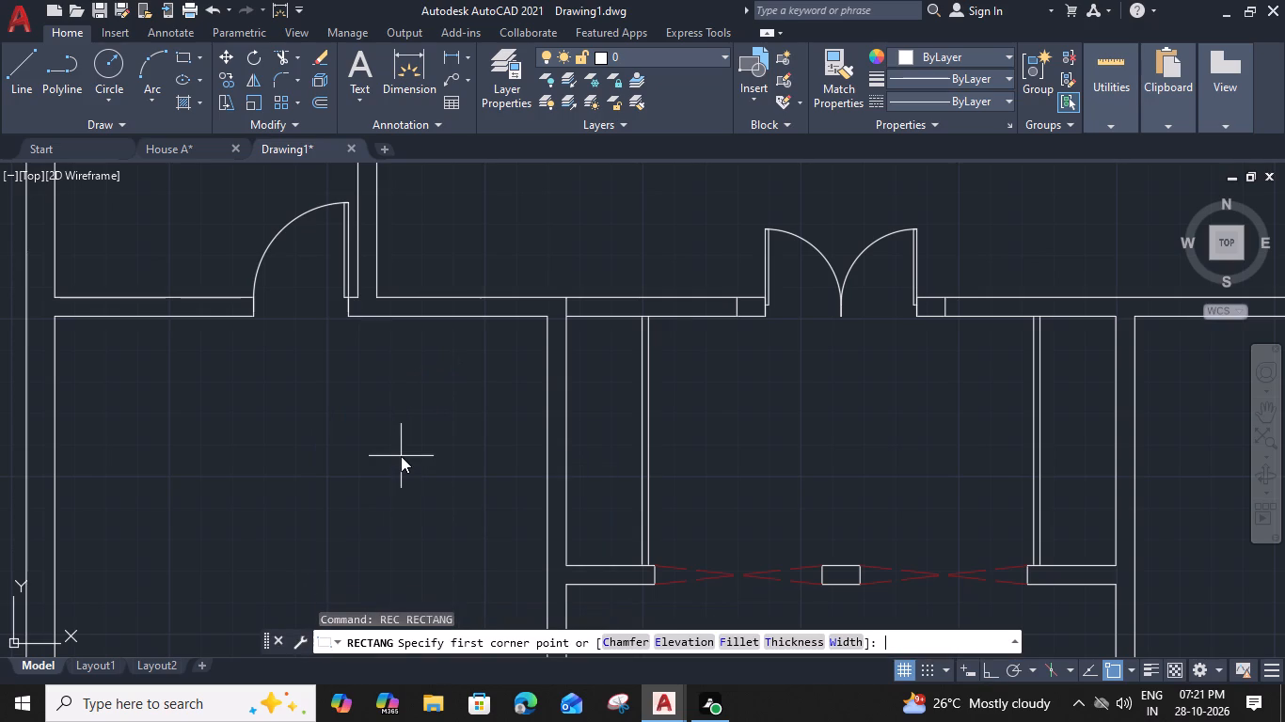
left_click(396, 408)
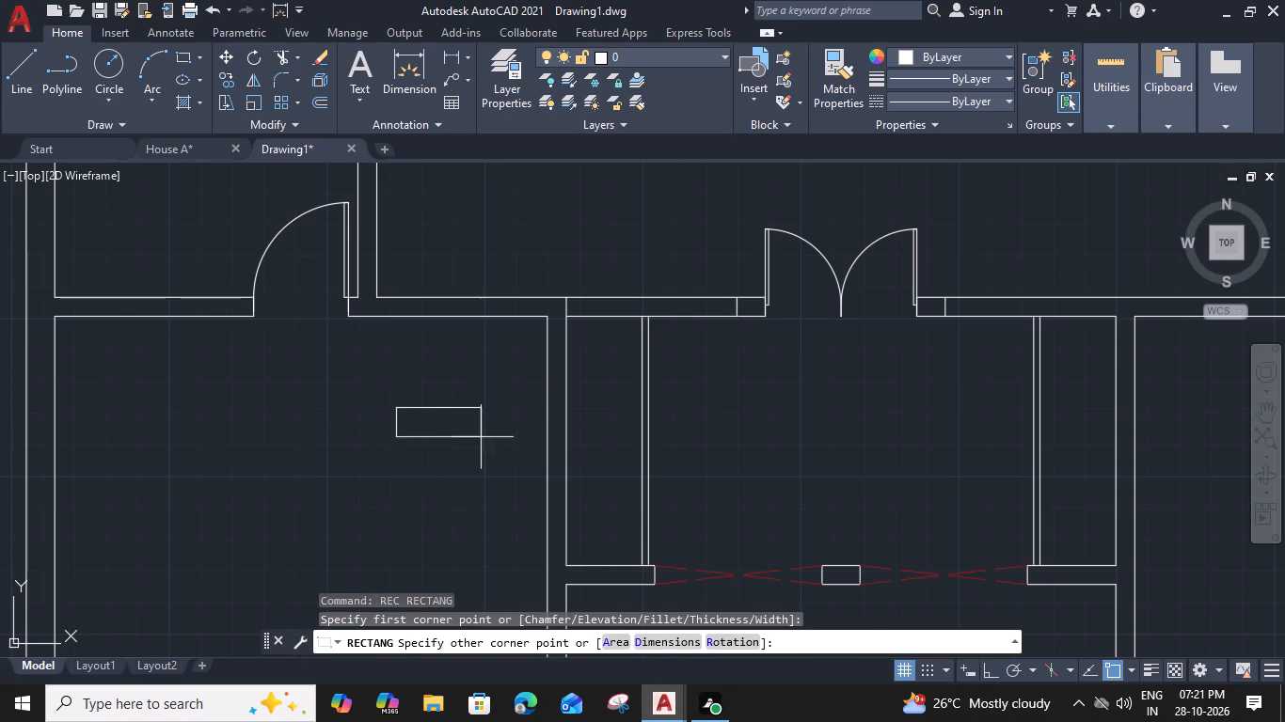
type("d")
key("space")
key("3")
key("apostrophe")
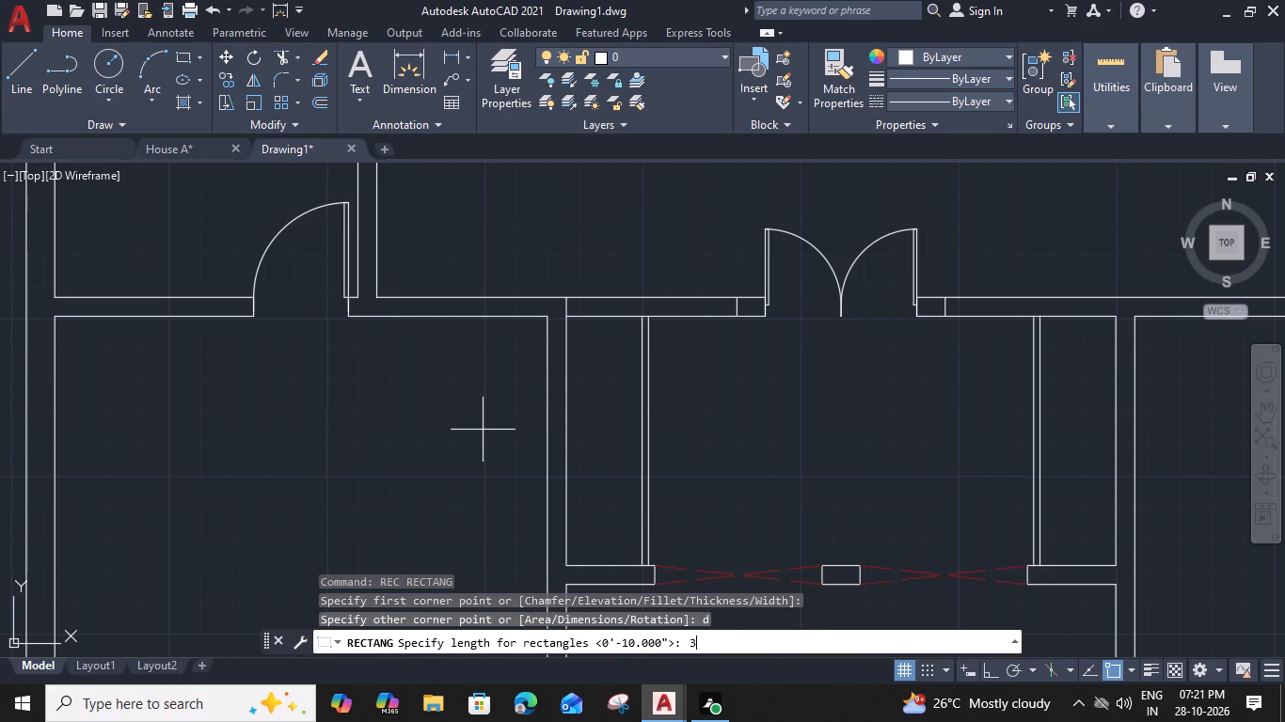
type("7\"")
key("Return")
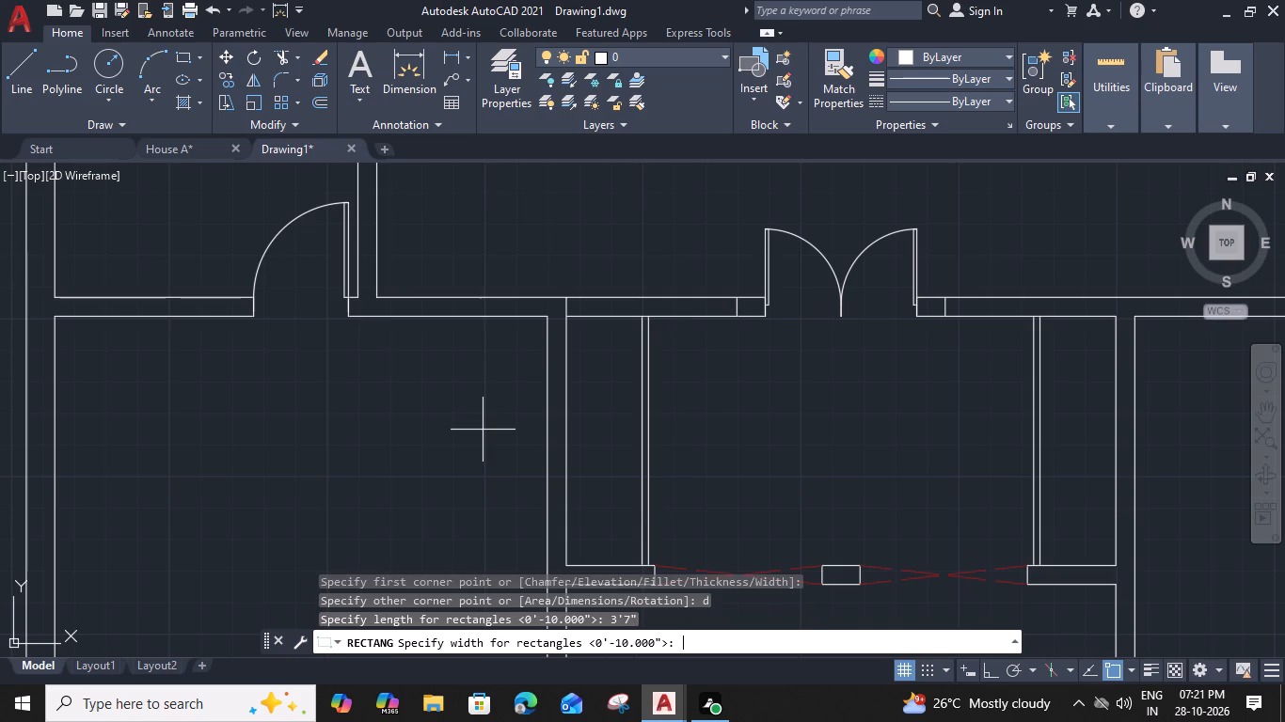
key("9")
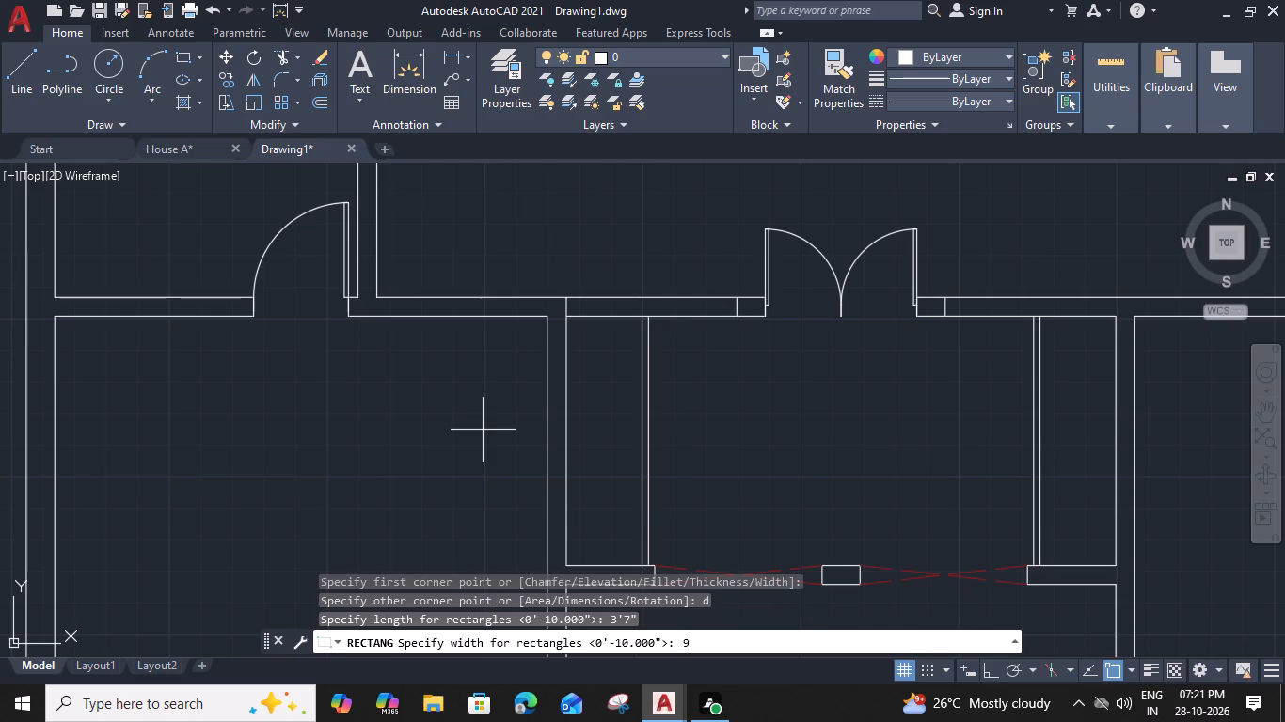
key("BackSpace")
type("6\"")
key("Return")
left_click(484, 448)
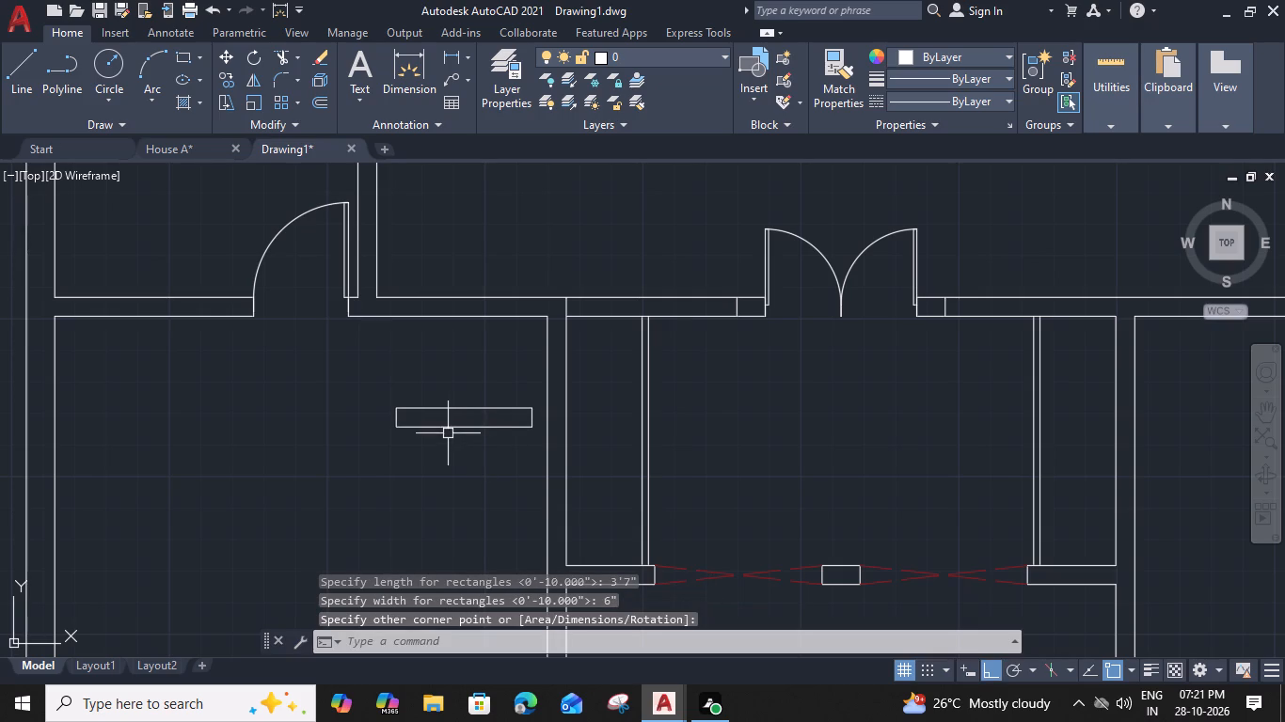
Draw a lengthwise centreline between the midpoints of the rectangle's two short sides.
type("l")
key("space")
scroll(401, 411, "up", 1)
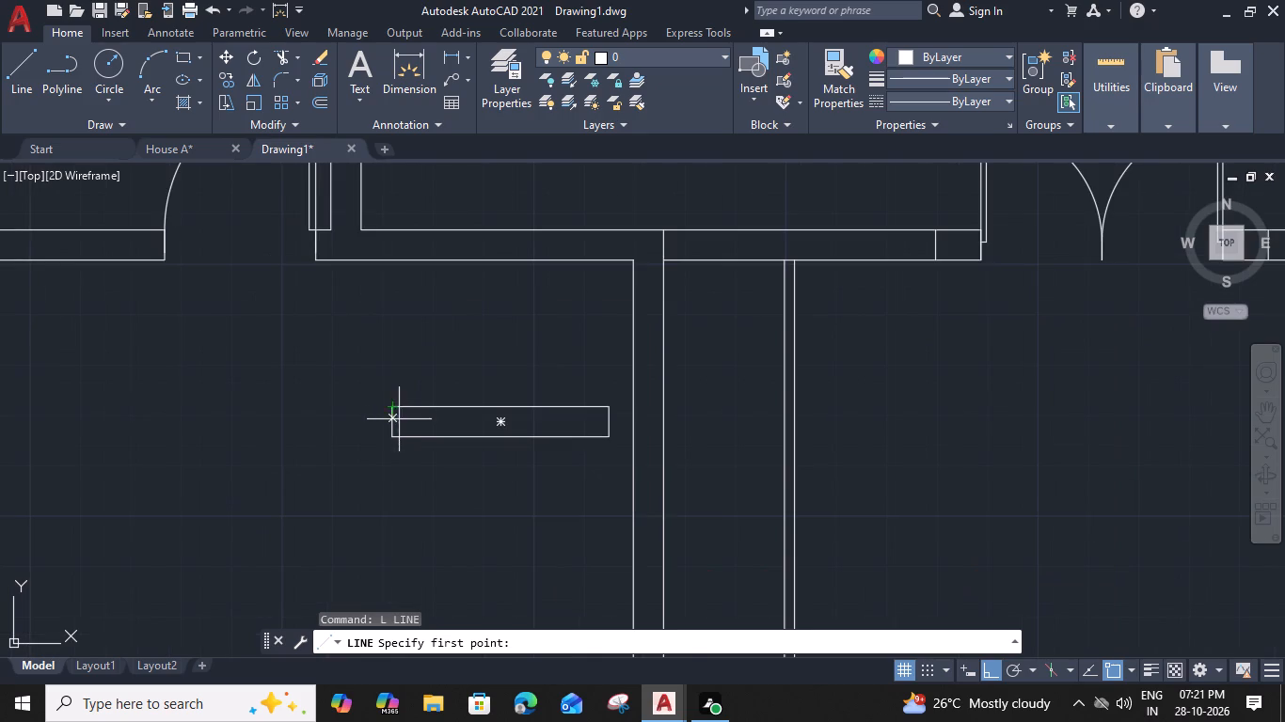
left_click(394, 418)
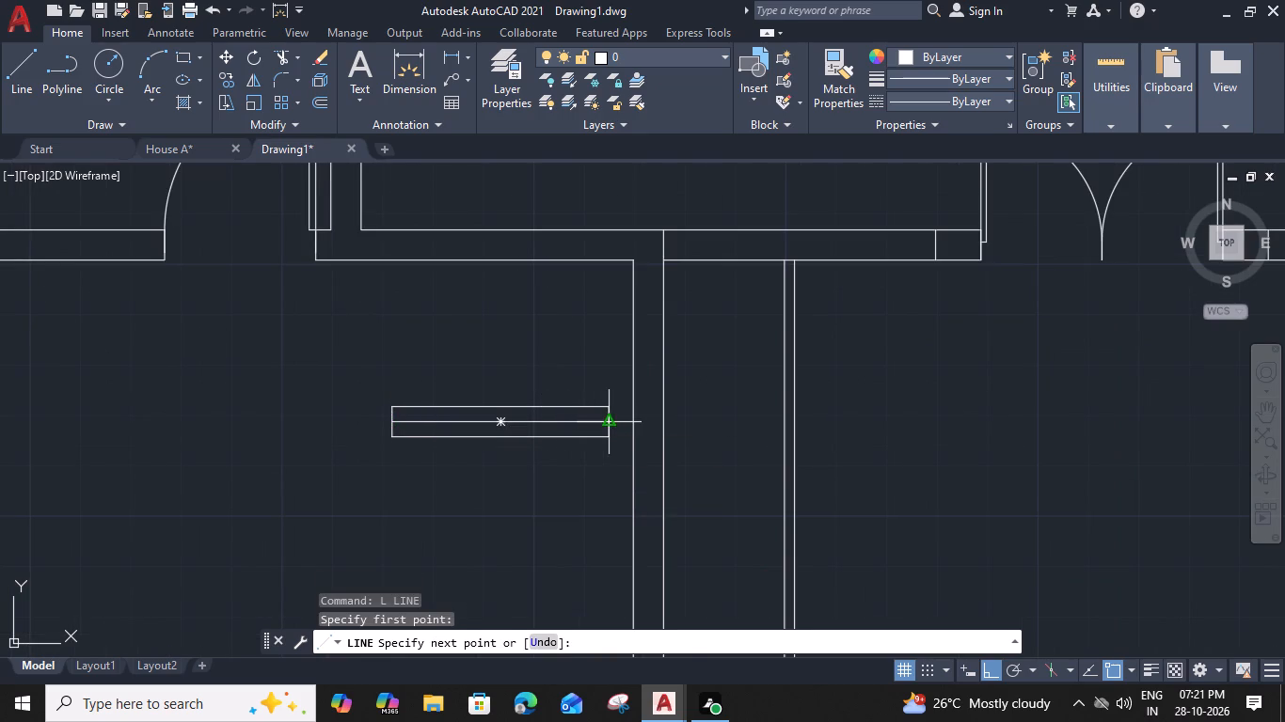
left_click(611, 424)
key("space")
Offset the rectangle's centreline by 1" to each side.
left_click(546, 423)
type("o")
key("space")
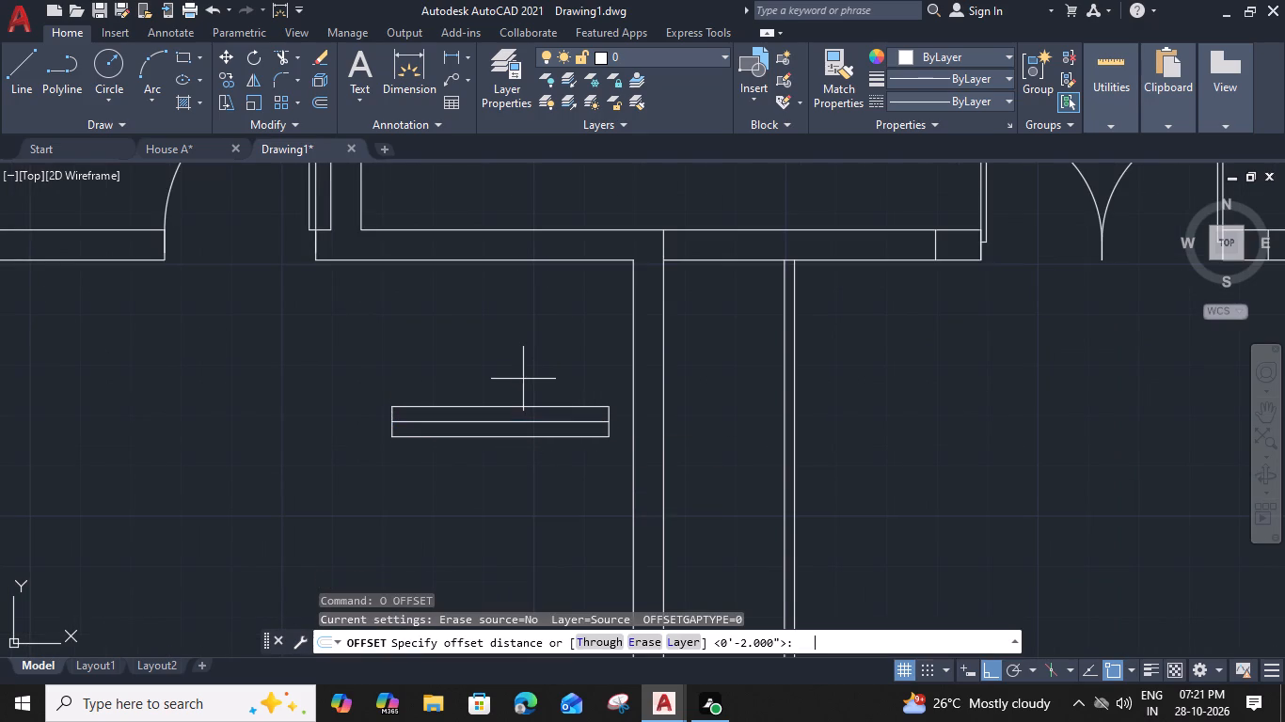
key("1")
key("shift+quotedbl")
key("Return")
left_click(527, 368)
scroll(508, 411, "up", 1)
left_click(501, 433)
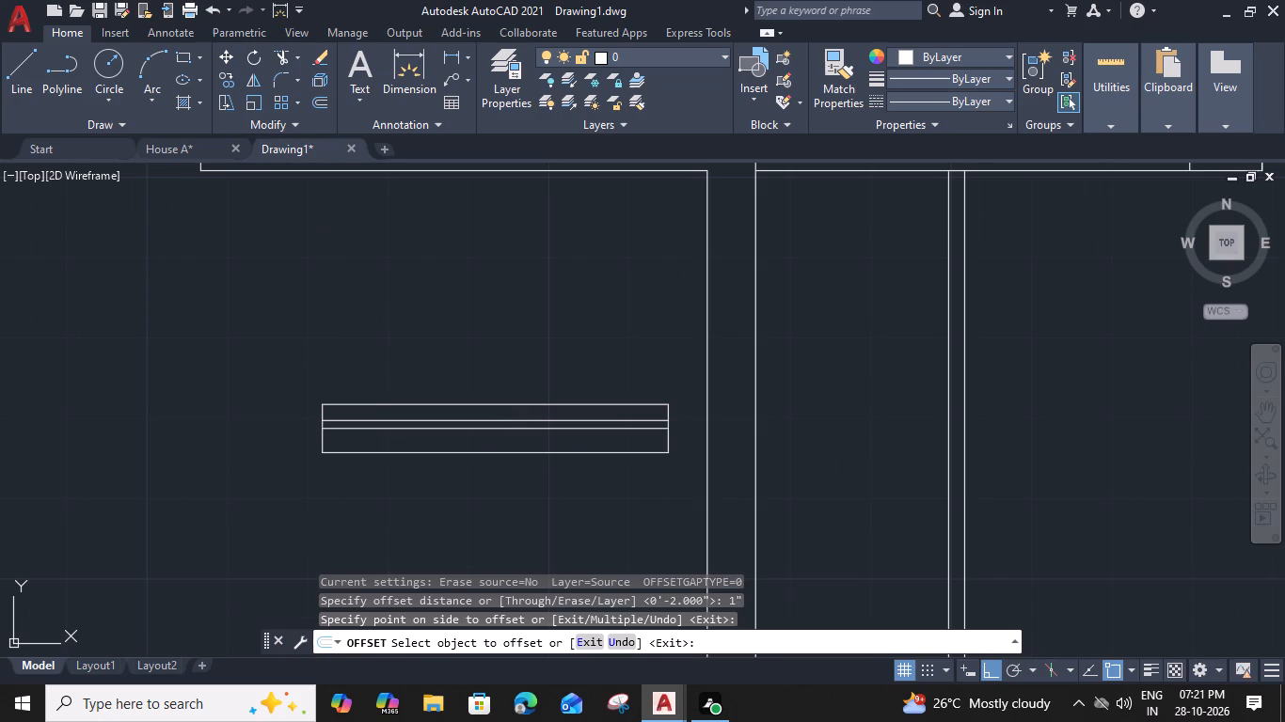
left_click(501, 430)
left_click(500, 443)
key("Escape")
Set the colour of the three lengthwise lines inside the rectangle to dark red 153,27,30.
scroll(516, 415, "up", 1)
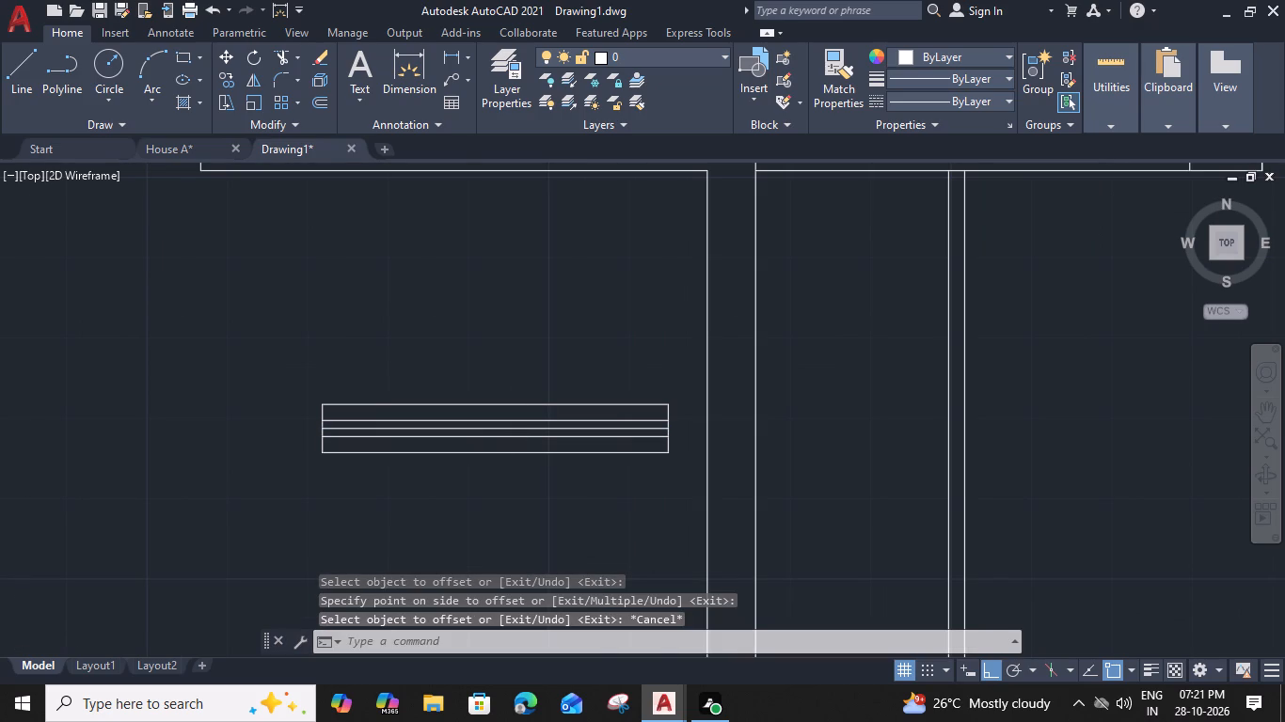
left_click(518, 414)
left_click(507, 460)
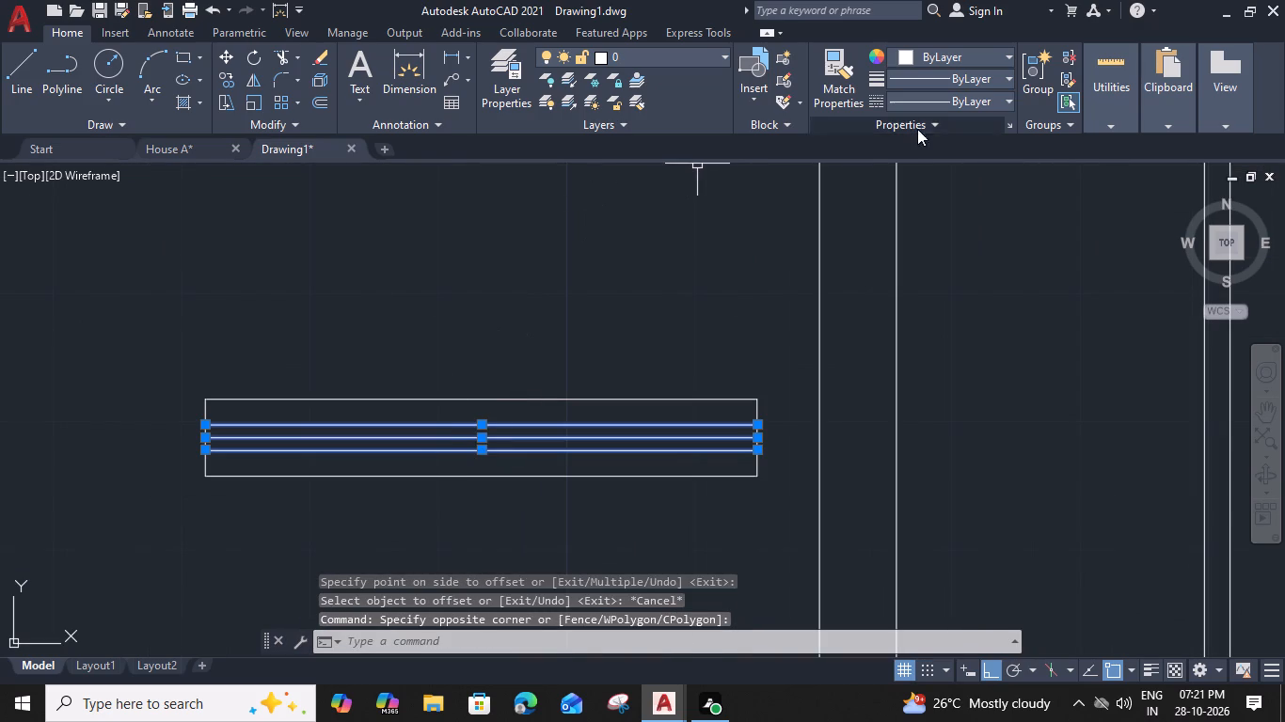
left_click(966, 57)
left_click(959, 140)
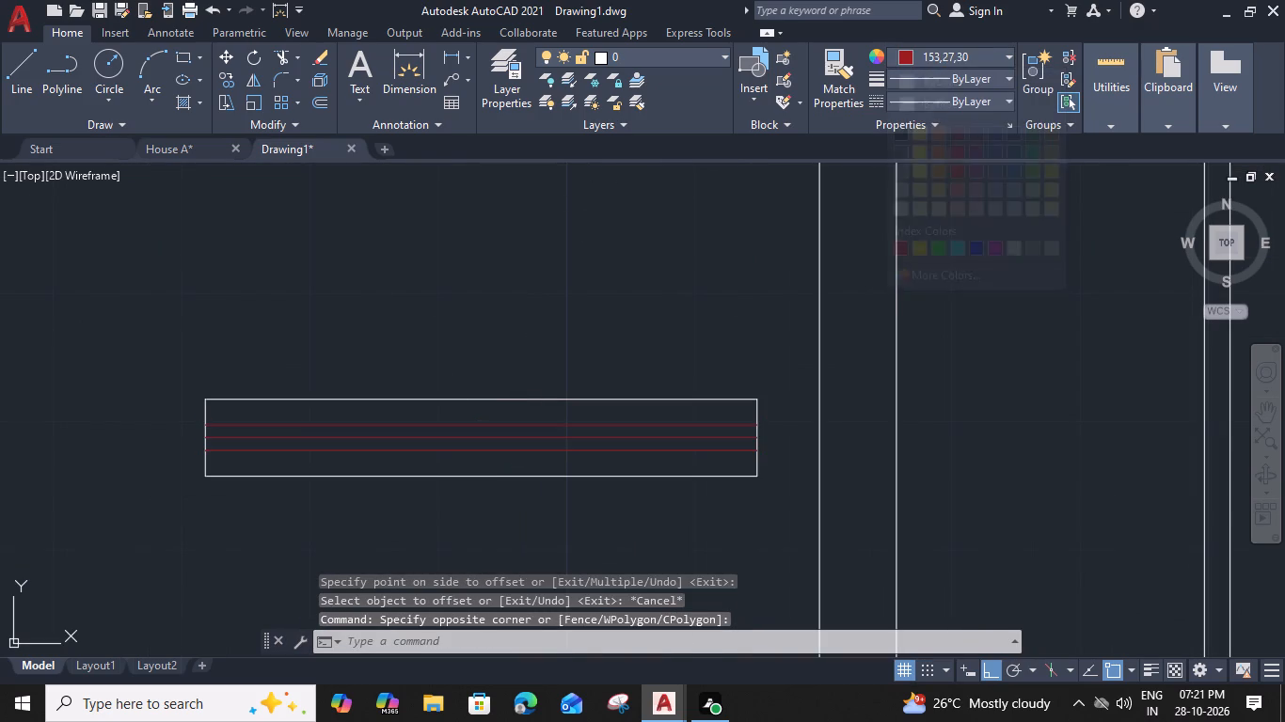
Group the rectangle with its three dark red lines.
left_click_drag(765, 375, 759, 391)
left_click(676, 508)
type("g")
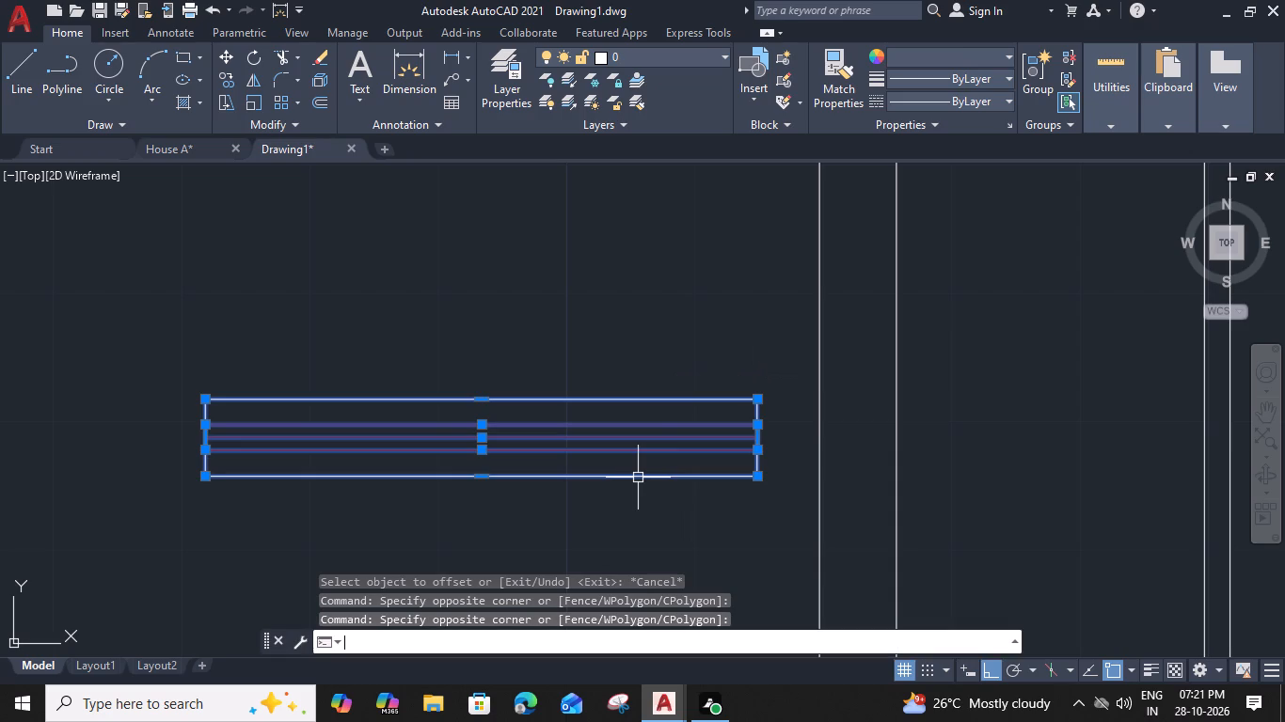
key("space")
Move the grouped window from its lower edge's midpoint to the lower wall line's midpoint left of the upper double door.
left_click(423, 476)
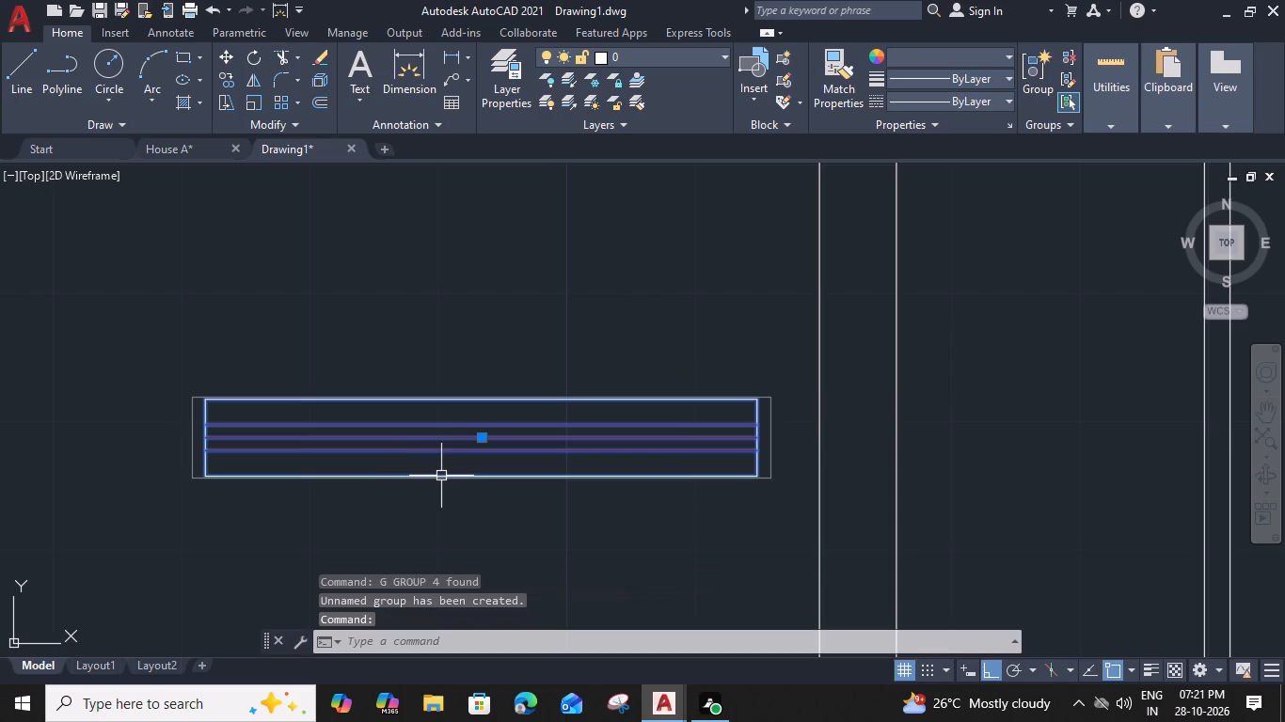
type("m")
key("space")
left_click(484, 476)
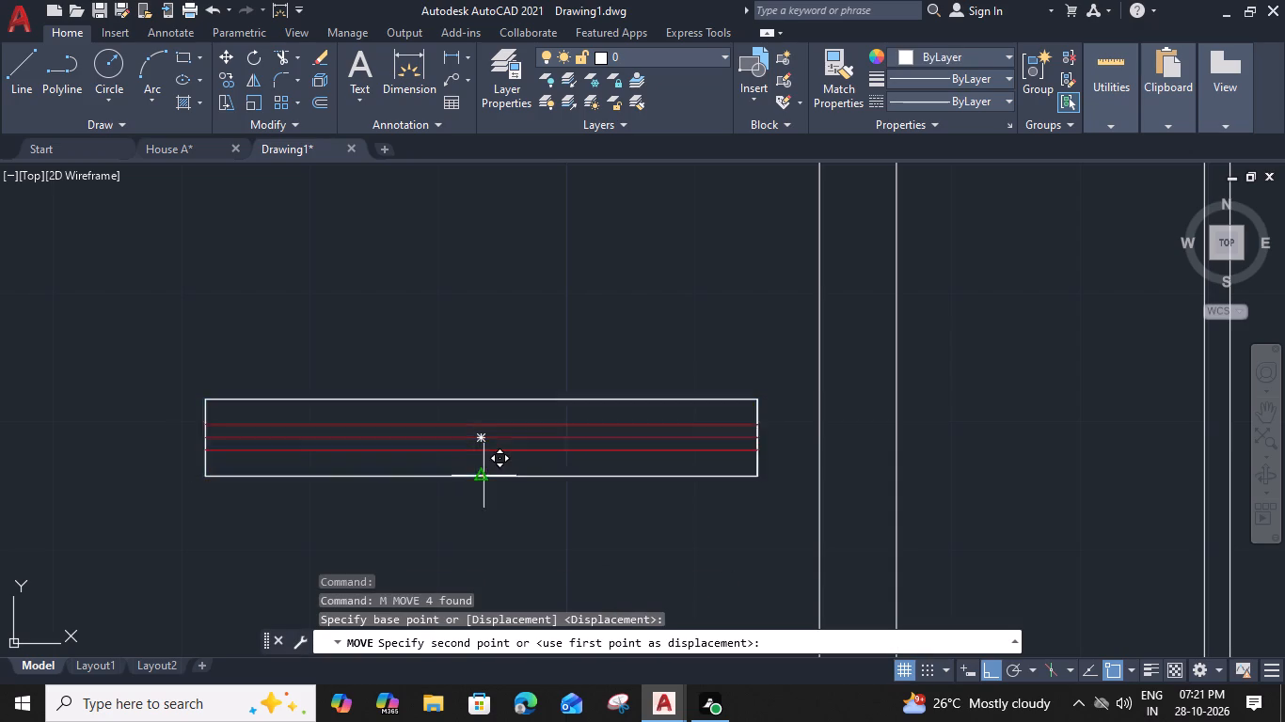
scroll(476, 474, "down", 3)
scroll(654, 372, "up", 1)
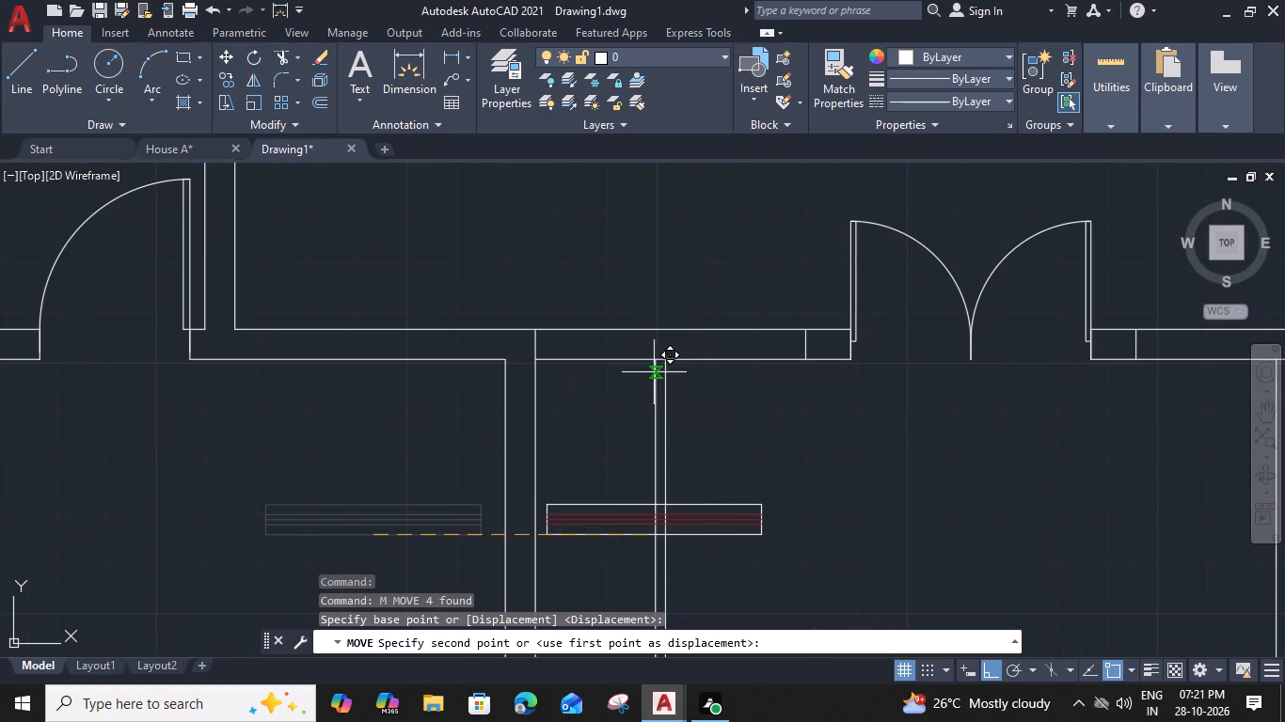
left_click(693, 361)
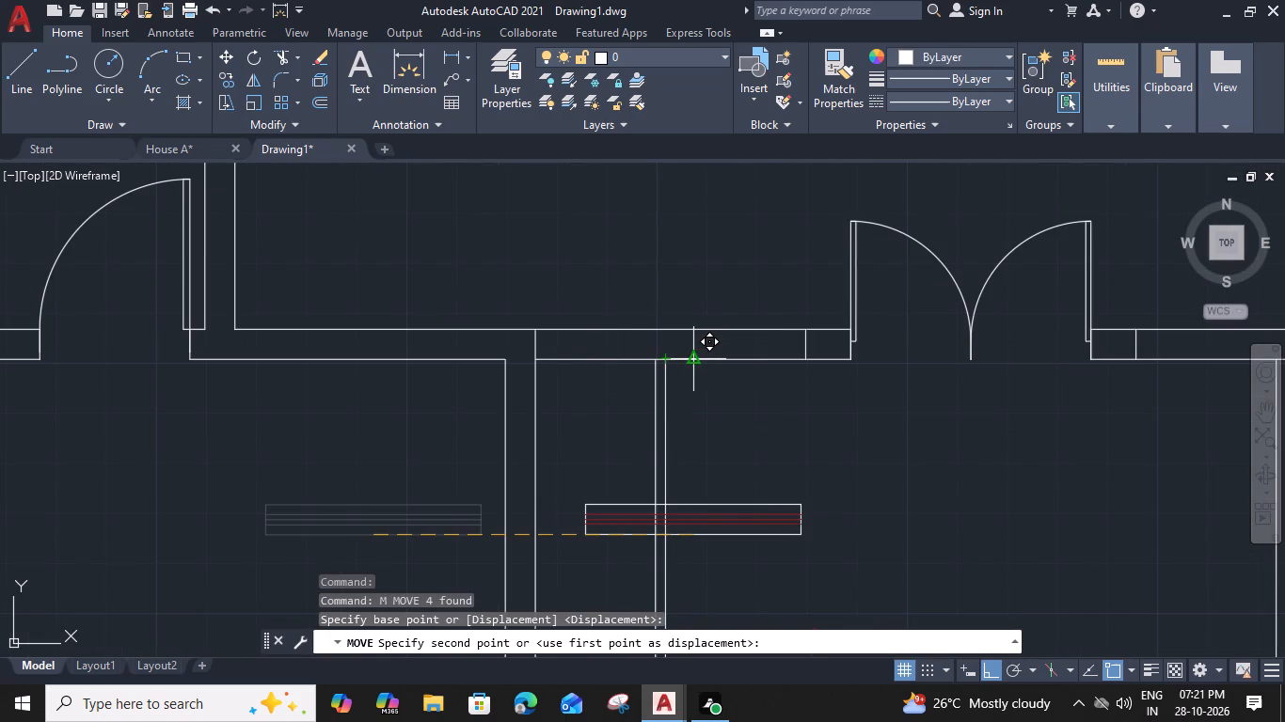
Move the grouped window by its upper edge's midpoint to the upper line of the wall left of the double door.
middle_click_drag(709, 418, 735, 481)
left_click(702, 406)
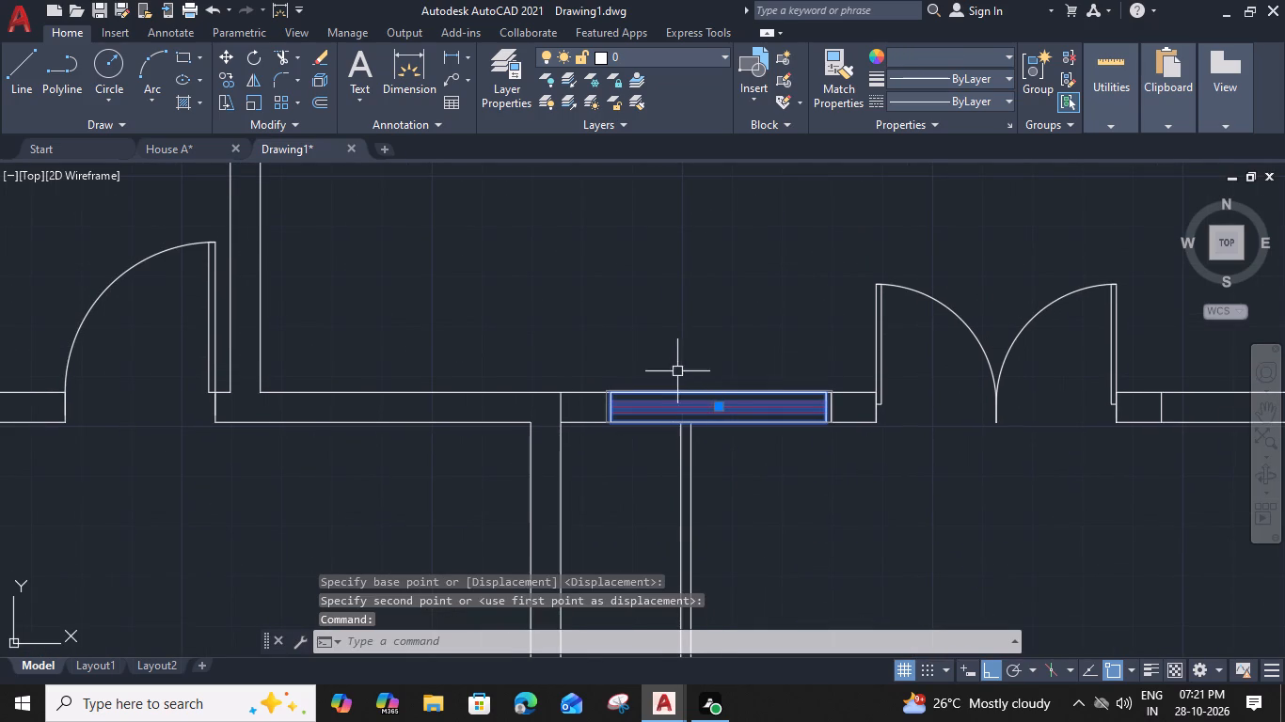
type("m")
key("space")
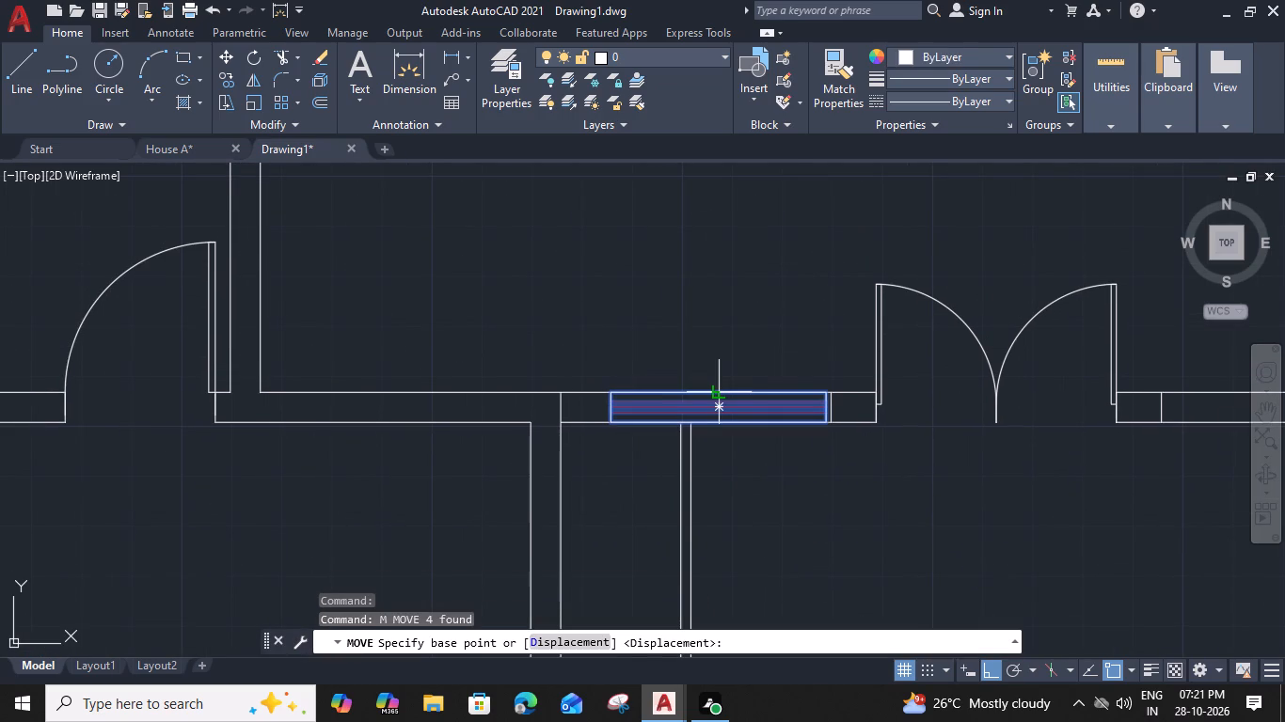
left_click(720, 388)
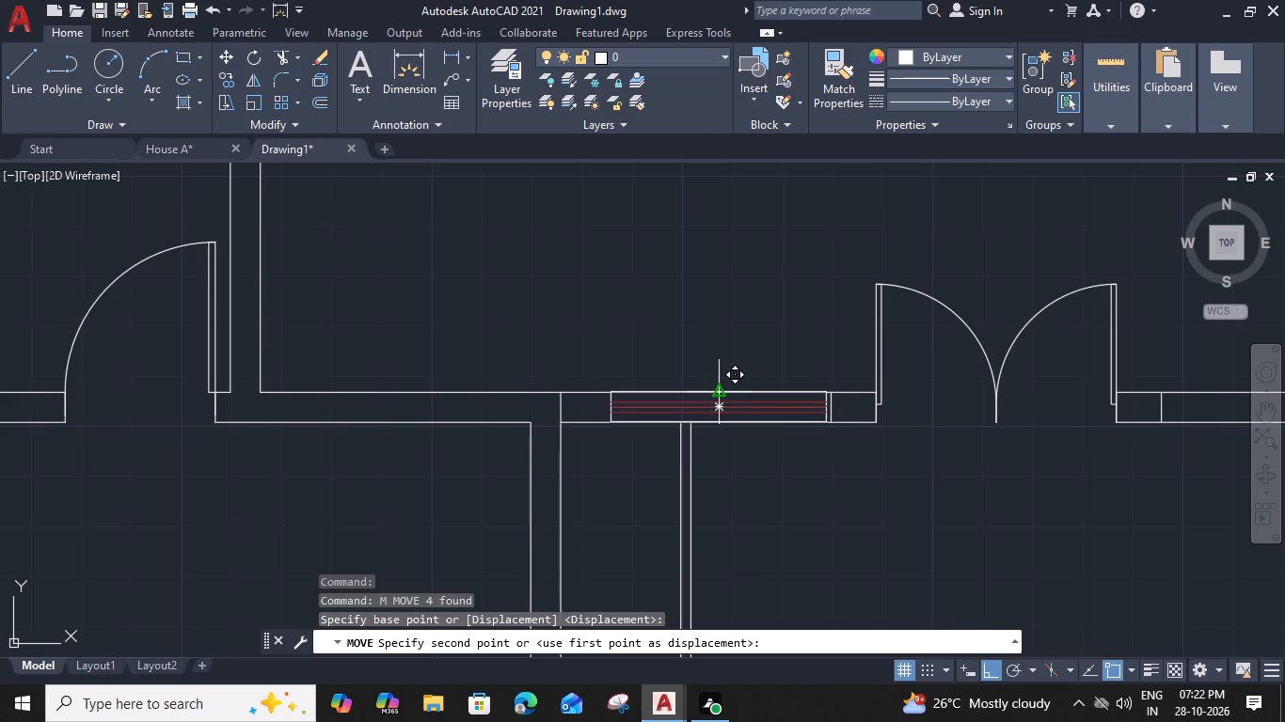
left_click(723, 394)
scroll(840, 405, "up", 2)
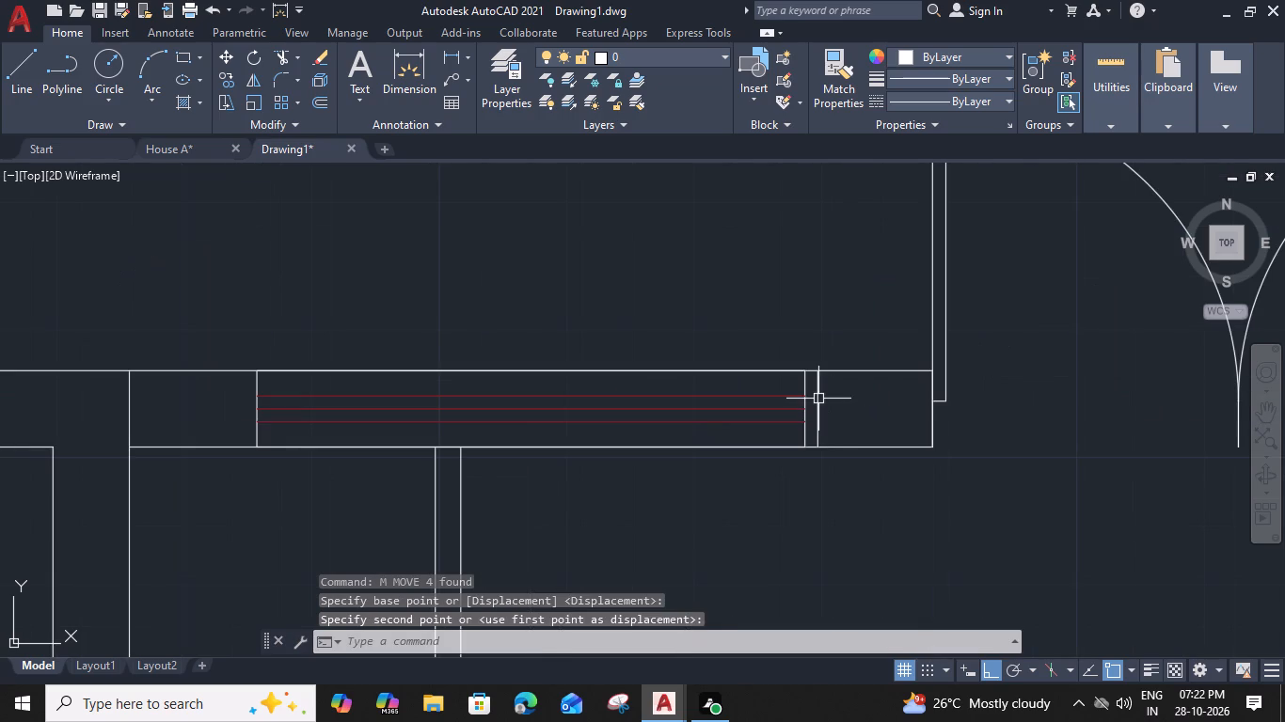
Delete the leftover short vertical line across the wall between the grouped window and the upper double door.
left_click(818, 399)
key("Delete")
Copy the grouped window by its upper edge's midpoint to the upper wall line right of the double door.
scroll(935, 463, "down", 3)
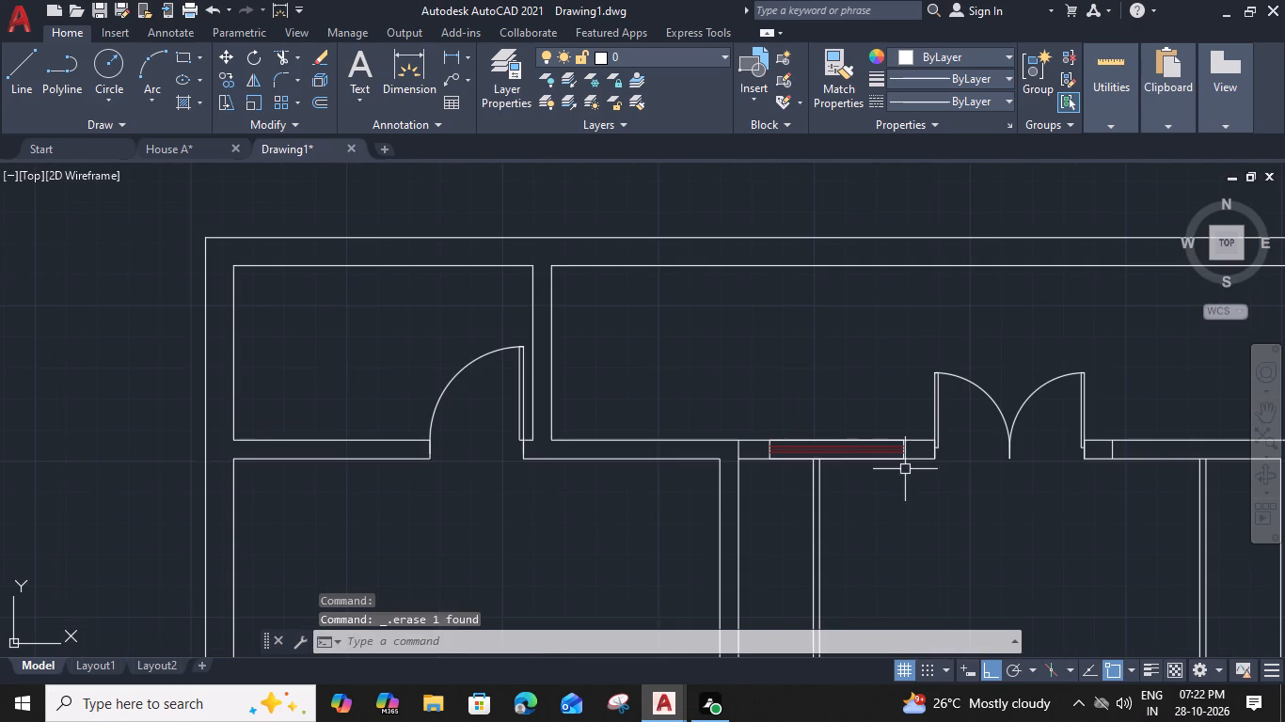
left_click(894, 447)
type("co")
key("space")
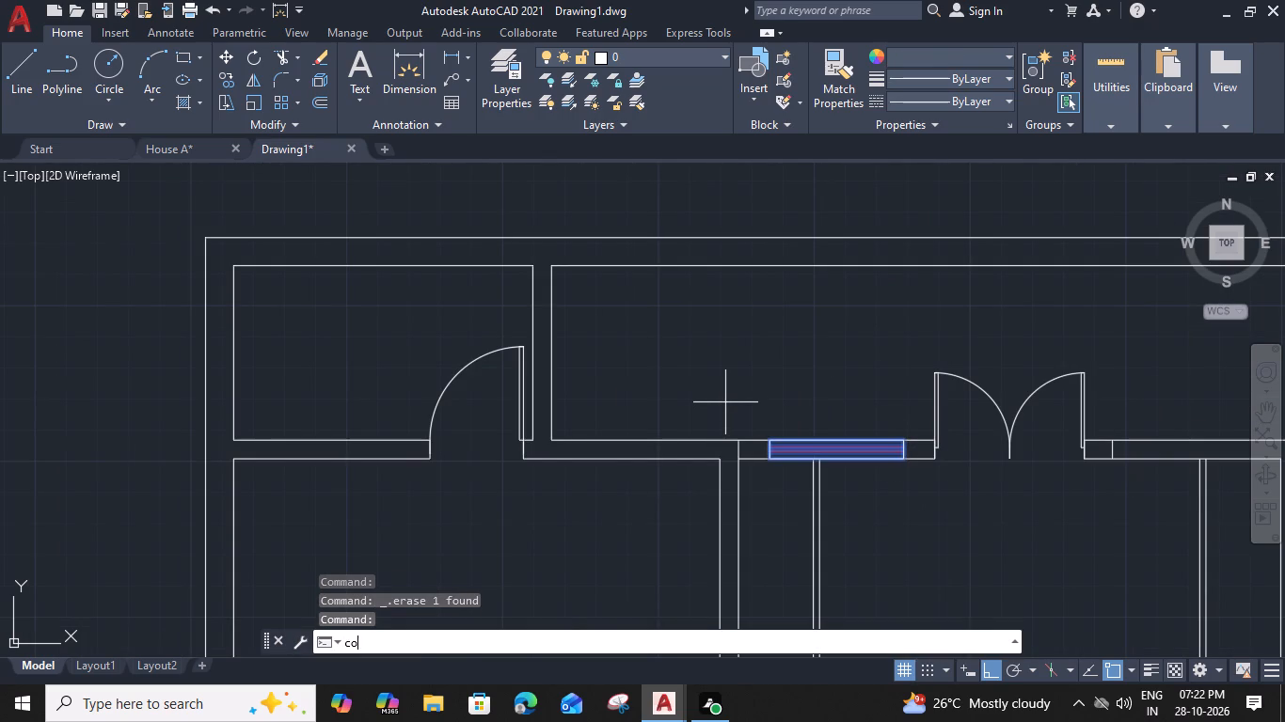
scroll(806, 429, "up", 2)
left_click(884, 461)
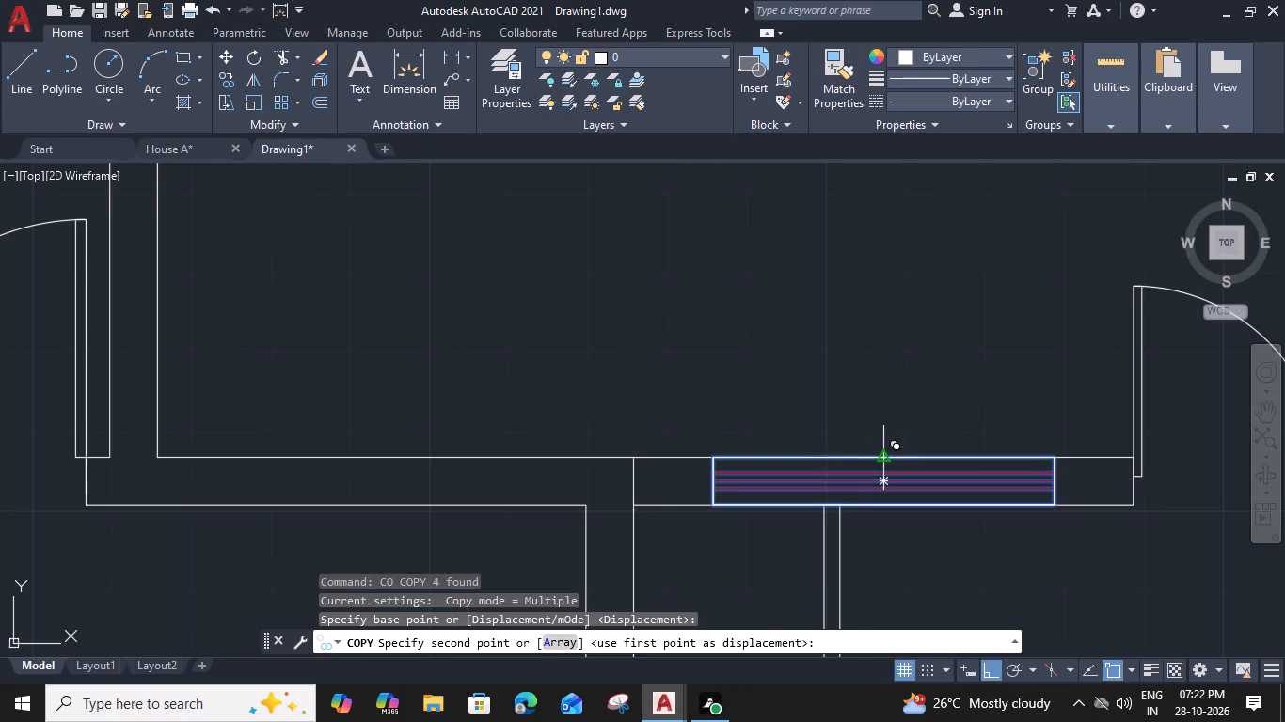
scroll(884, 461, "down", 2)
middle_click_drag(849, 451, 529, 459)
scroll(858, 466, "up", 2)
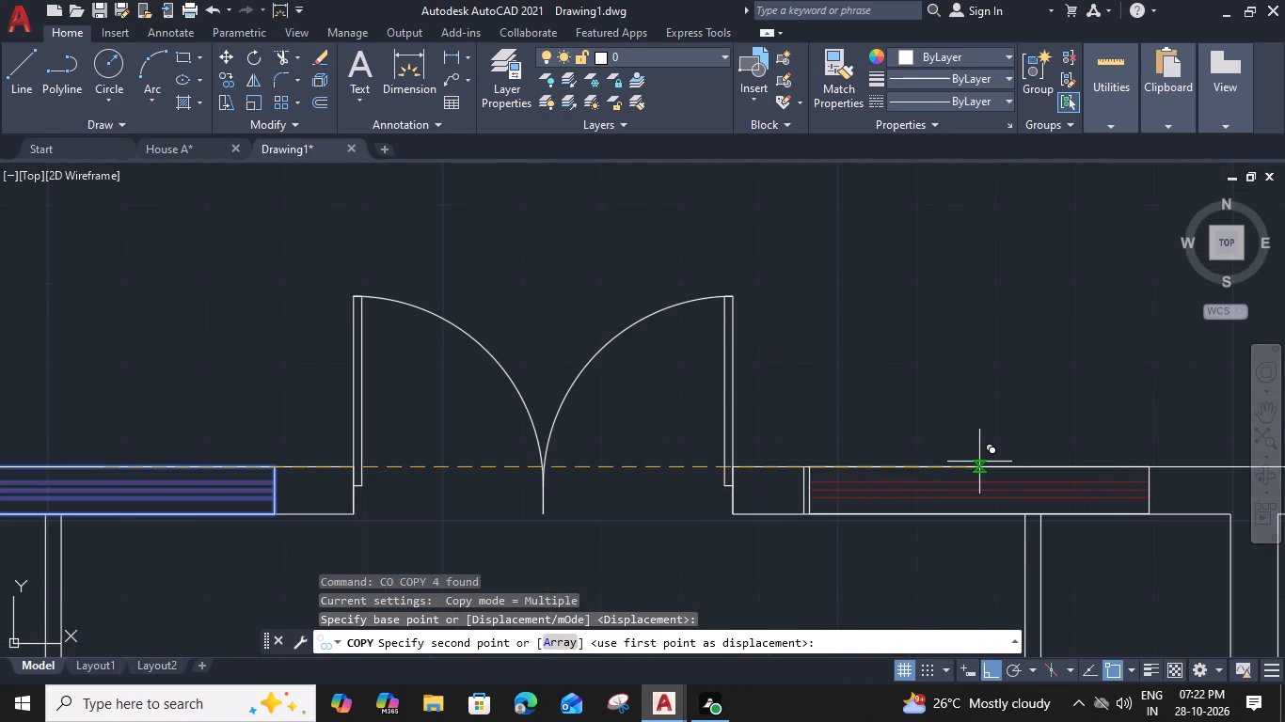
left_click(979, 462)
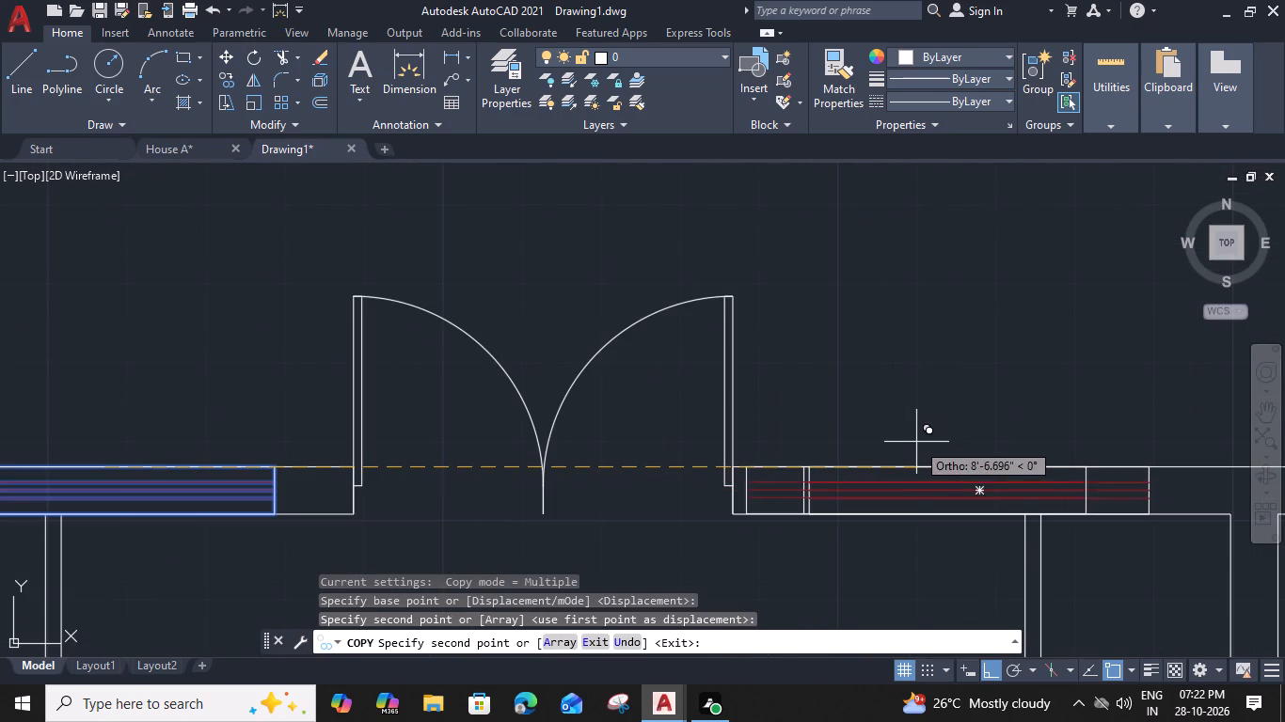
key("Escape")
Trim away the leftover short vertical line between the double door and the window copied to its right.
key("t")
key("r")
key("space")
scroll(786, 497, "up", 1)
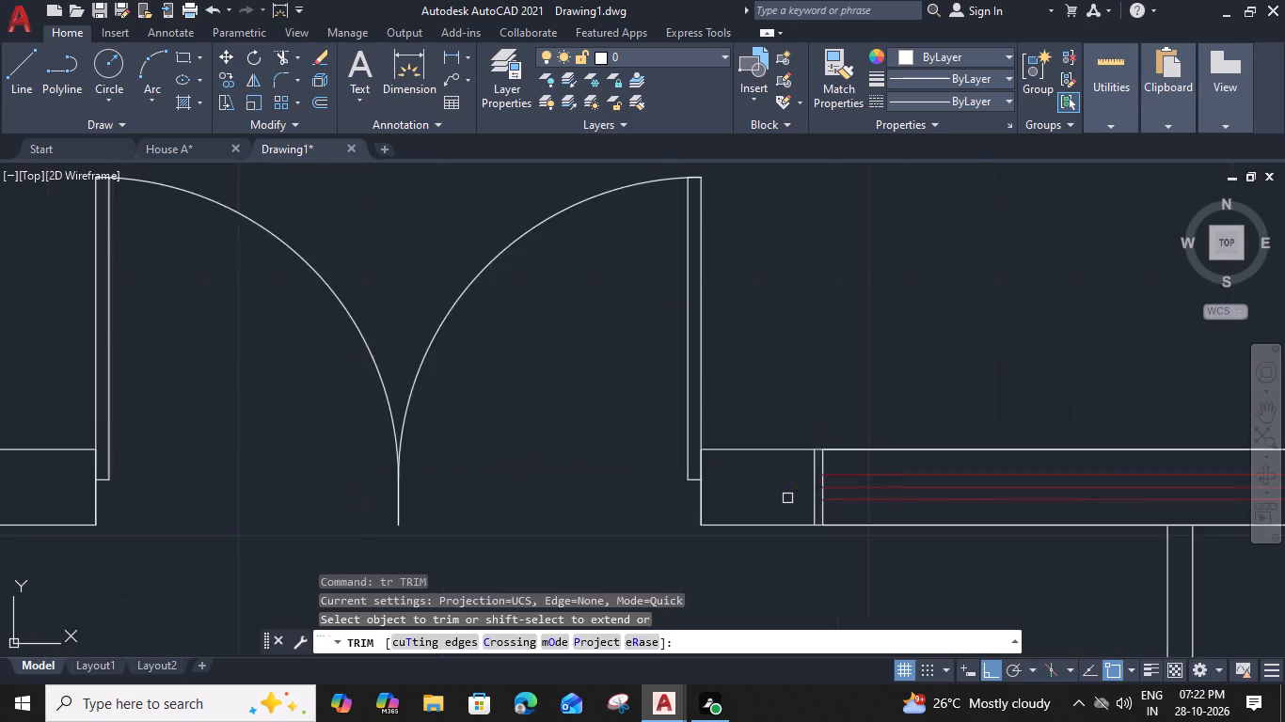
scroll(788, 498, "up", 1)
left_click(830, 469)
key("Escape")
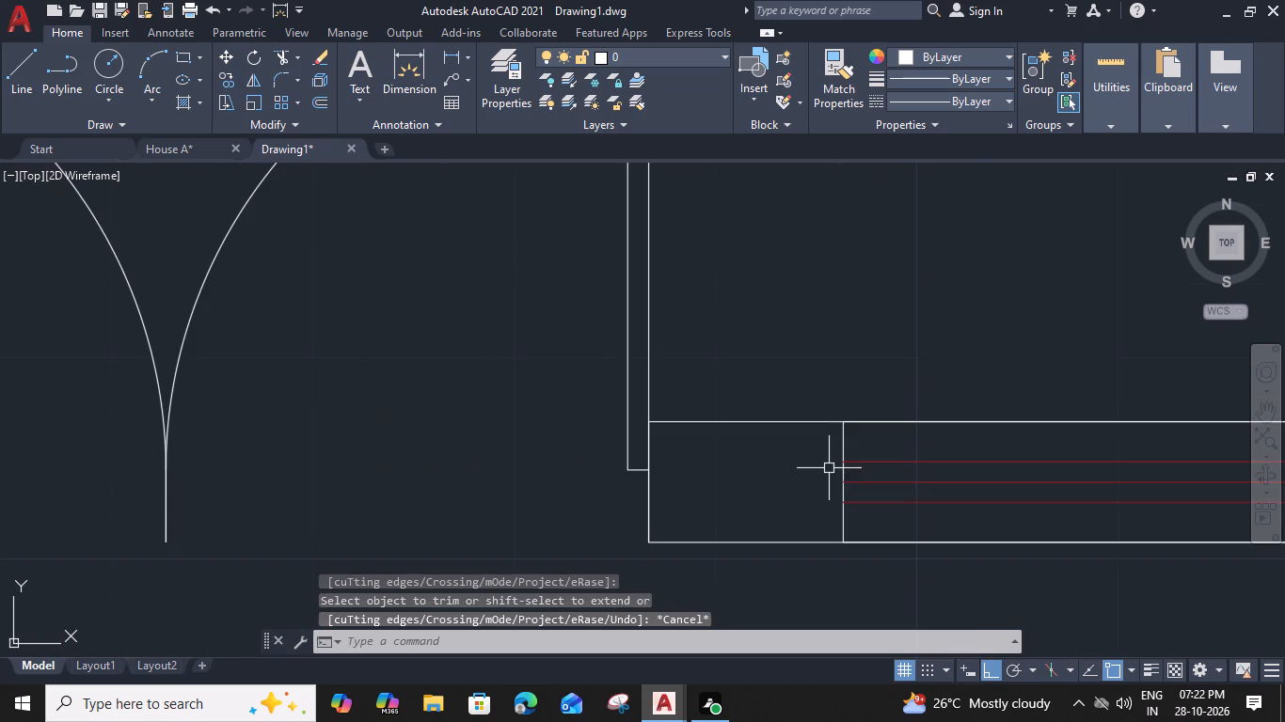
Trim away the short line crossing the wall at the partition junction left of the double door's left window.
scroll(829, 468, "down", 3)
middle_click_drag(914, 516, 746, 498)
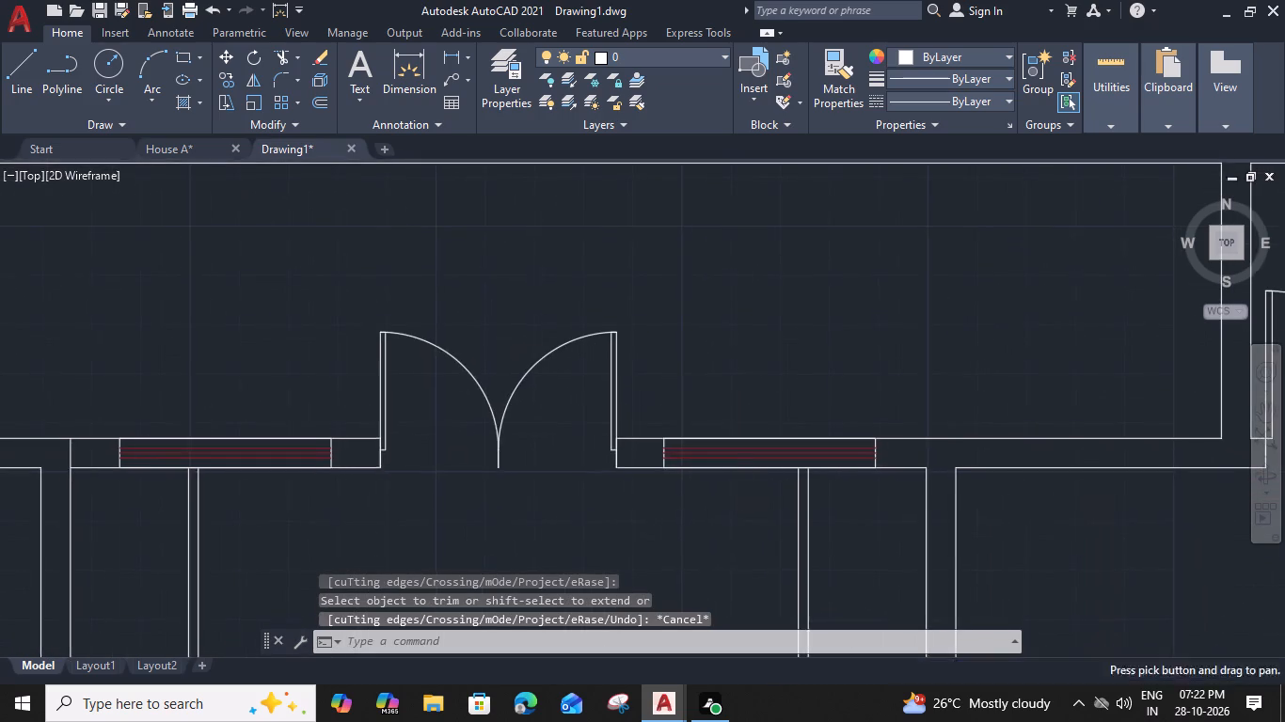
scroll(733, 504, "down", 2)
middle_click_drag(610, 511, 627, 500)
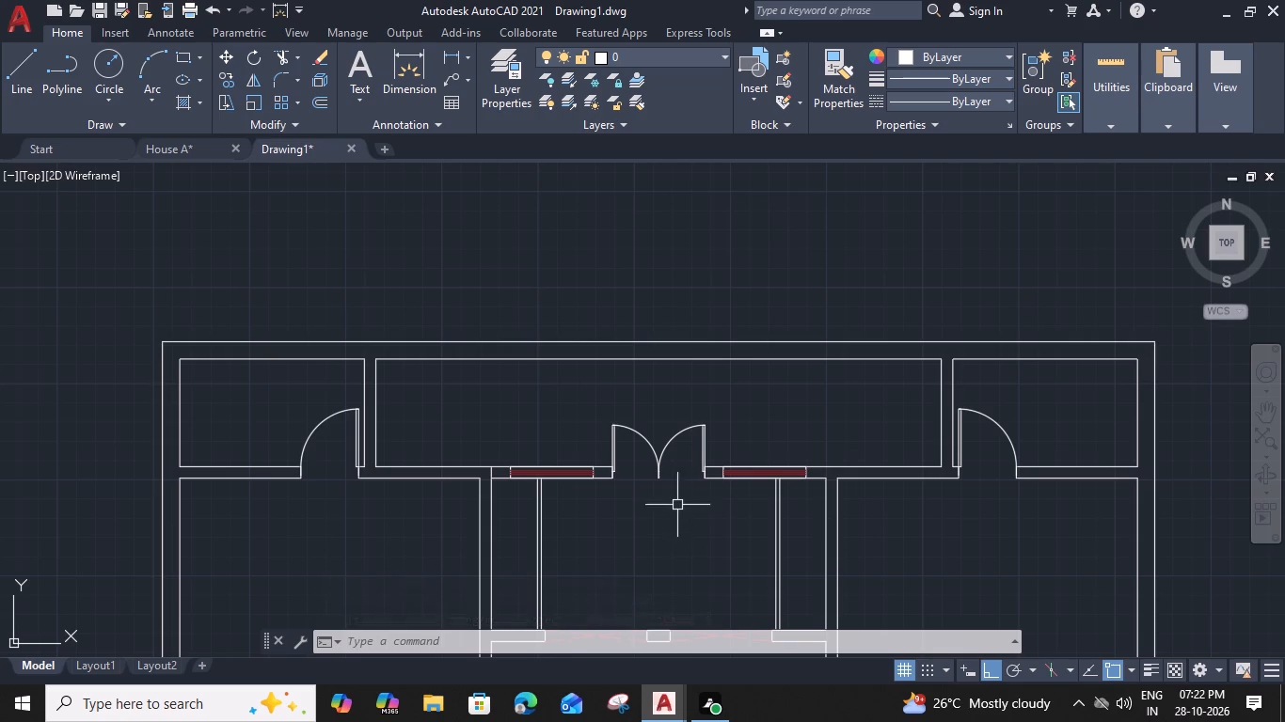
type("tr")
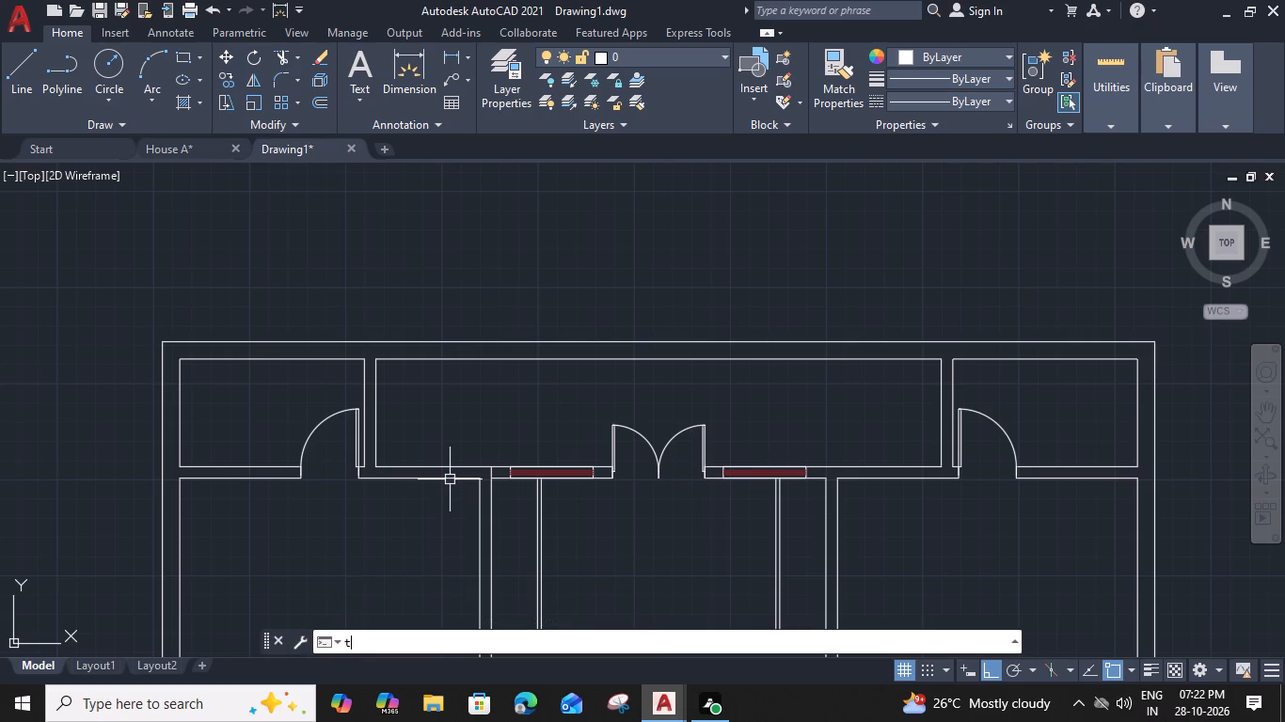
key("space")
scroll(482, 471, "up", 1)
left_click(494, 476)
key("Escape")
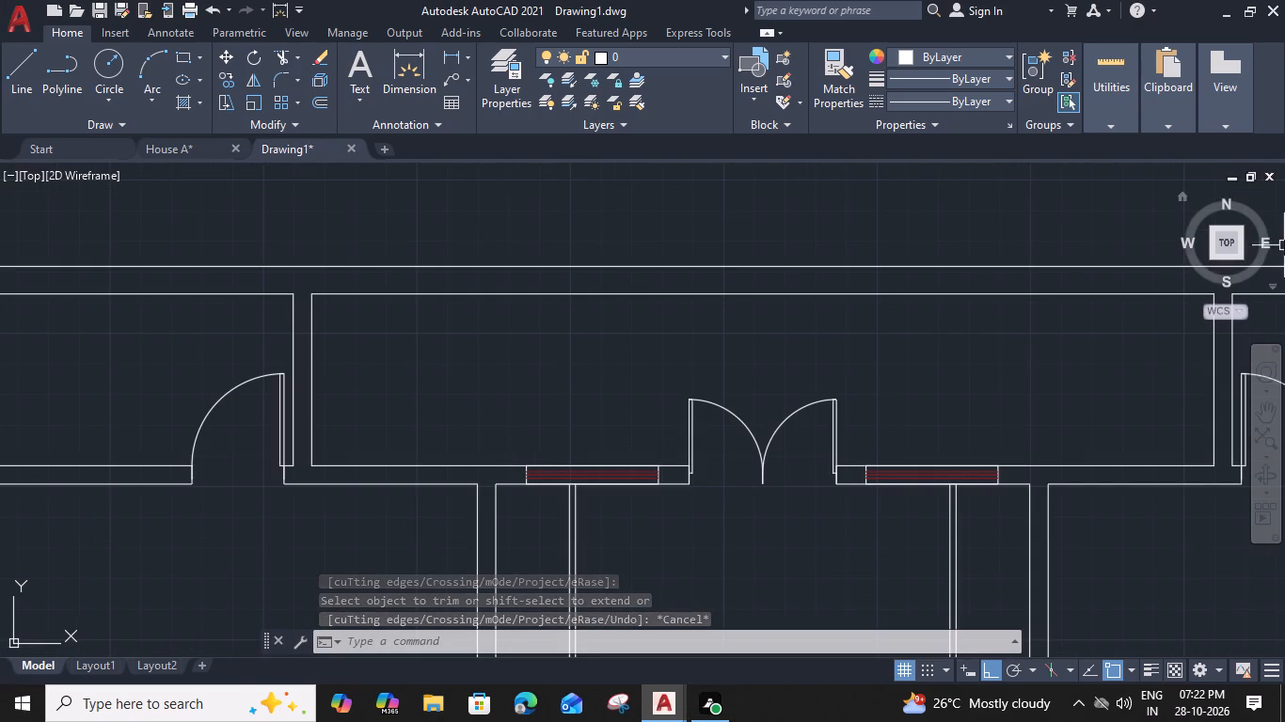
Copy the window right of the double door to the same wall's outer stretches, beside the right and left single doors.
left_click(979, 473)
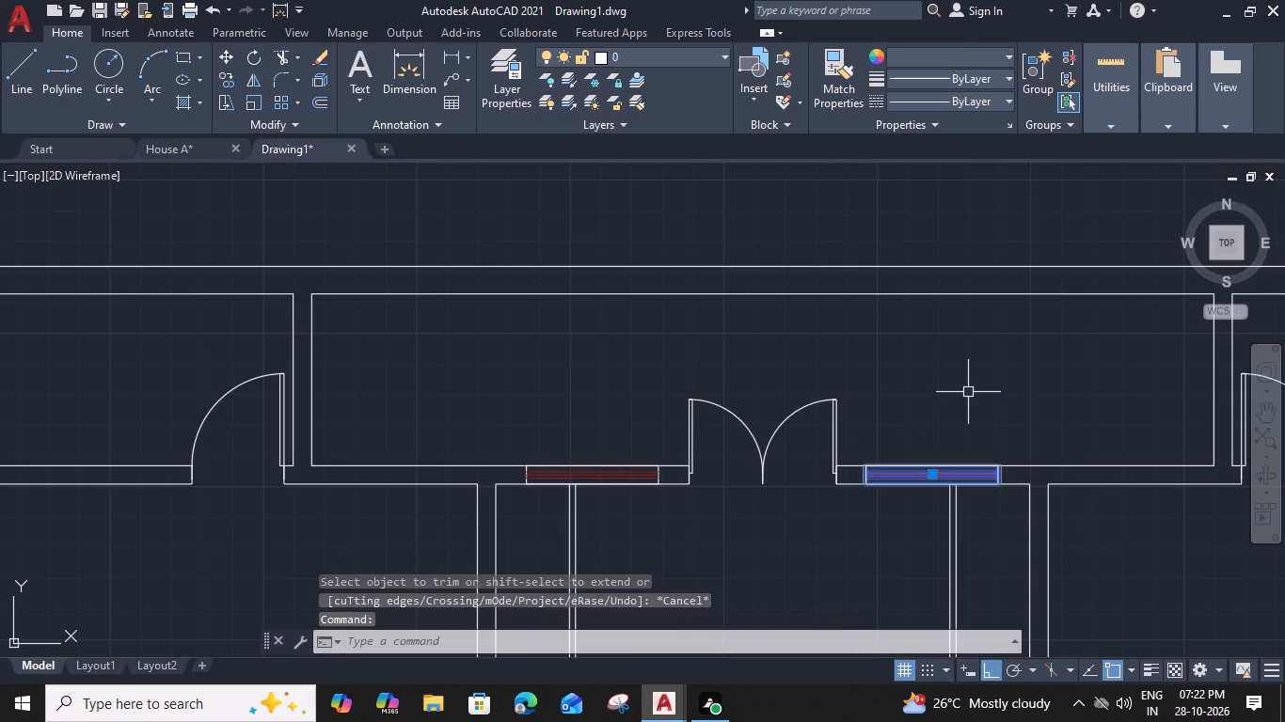
type("co")
key("space")
scroll(950, 461, "up", 1)
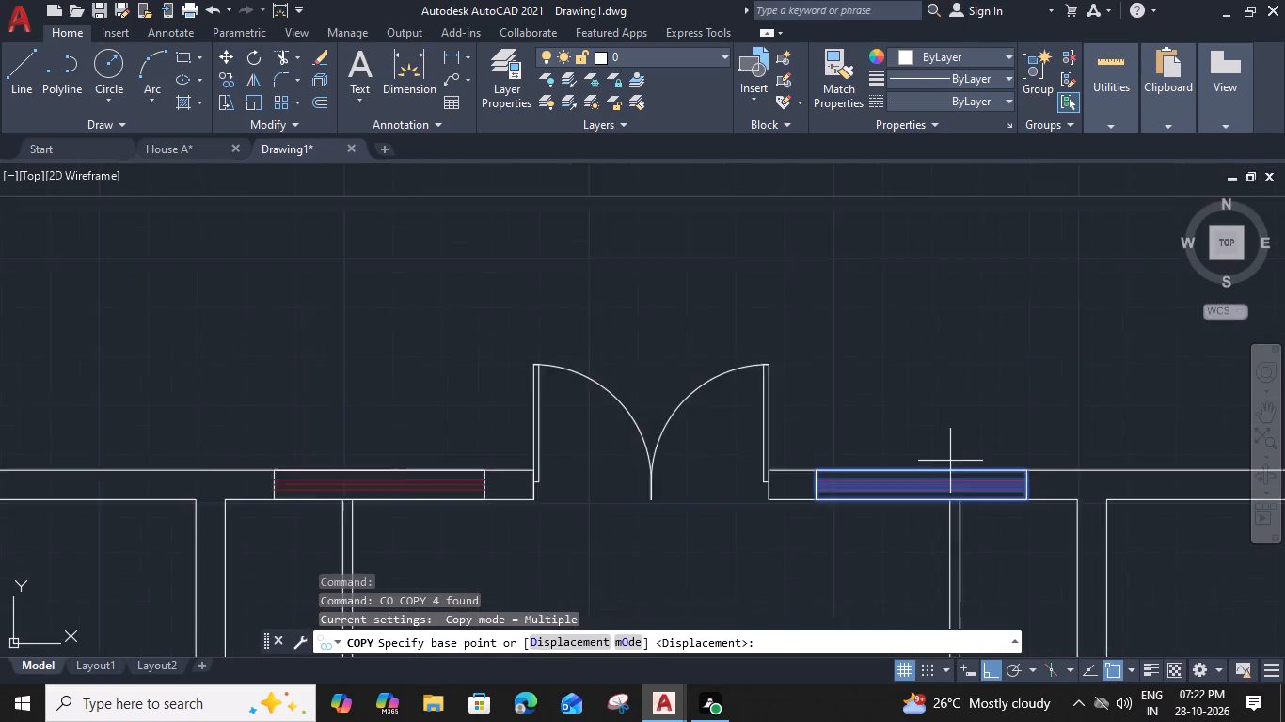
scroll(949, 462, "up", 1)
left_click(899, 476)
scroll(899, 476, "down", 2)
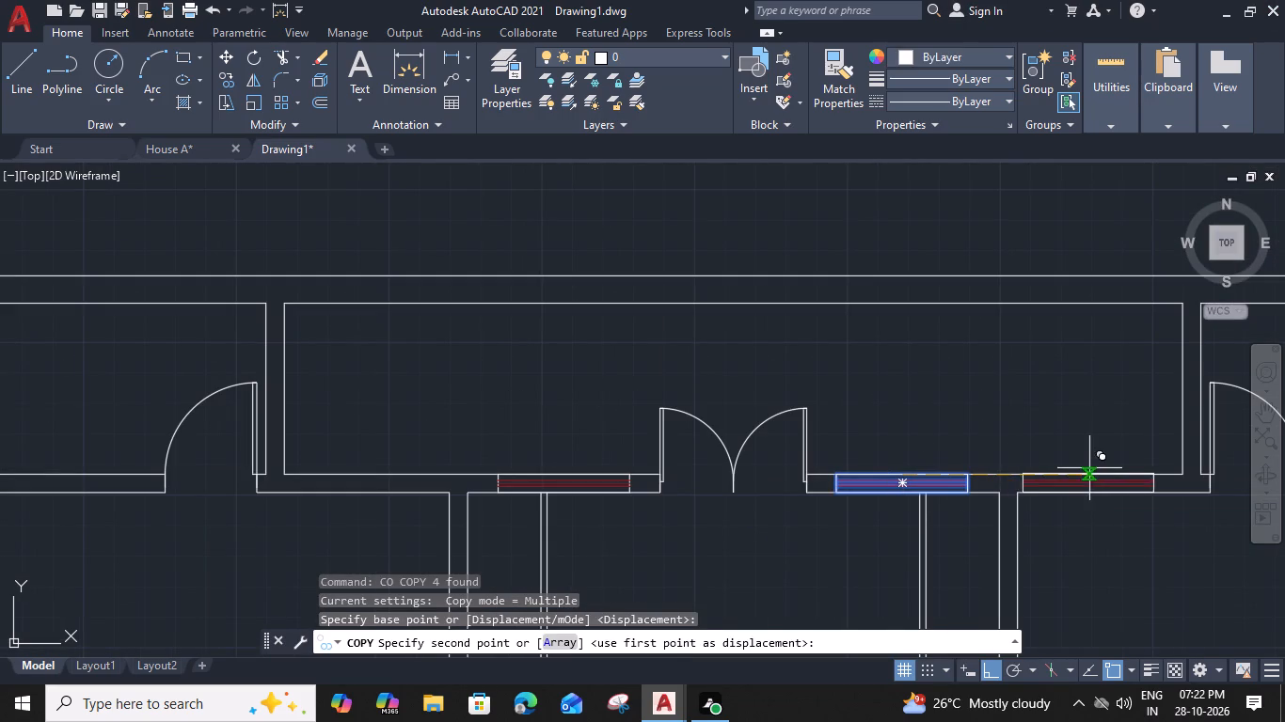
left_click(1102, 471)
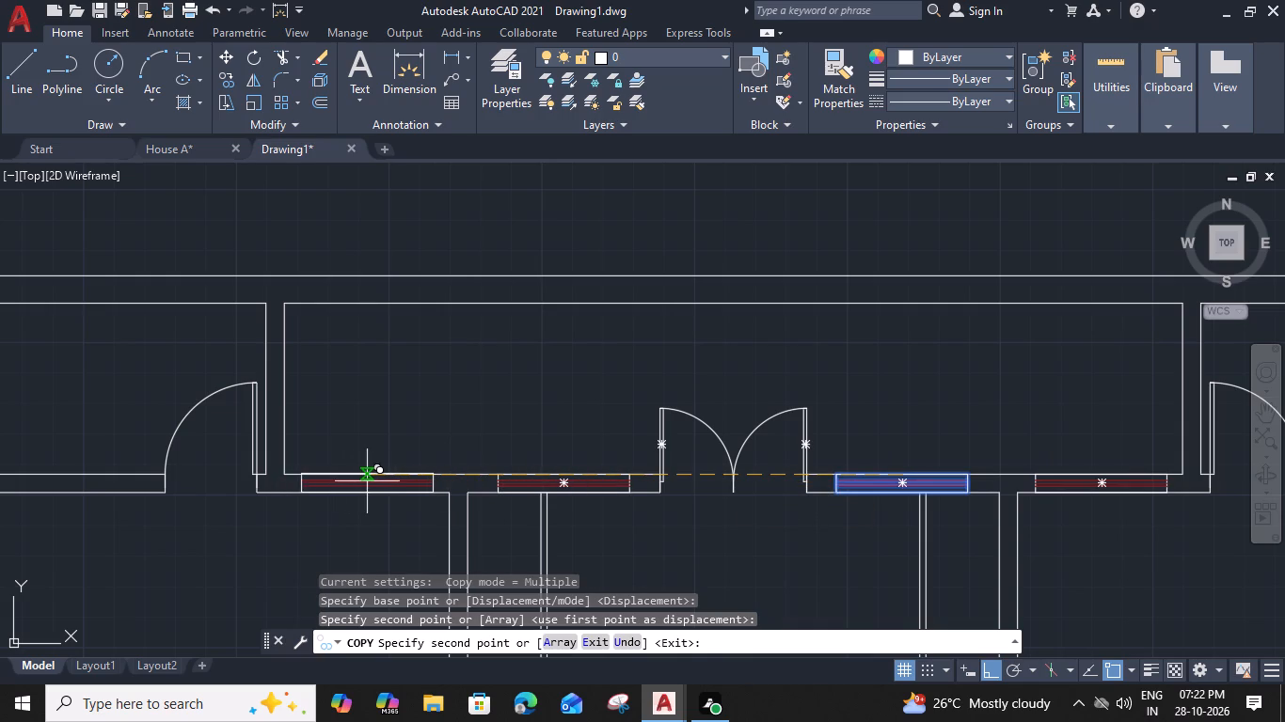
left_click(370, 481)
Place further window copies in the lower wall right of the single door and in the wall beside the small lower-right room.
scroll(519, 444, "down", 1)
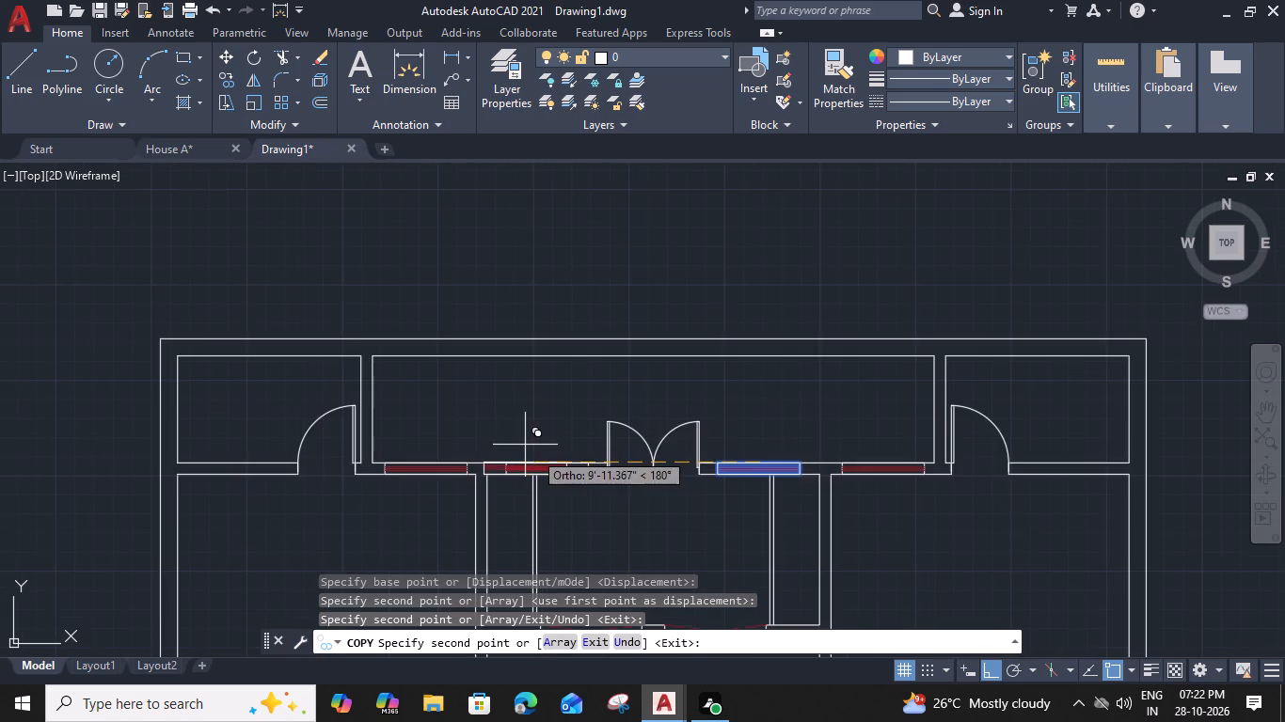
middle_click_drag(582, 488, 677, 344)
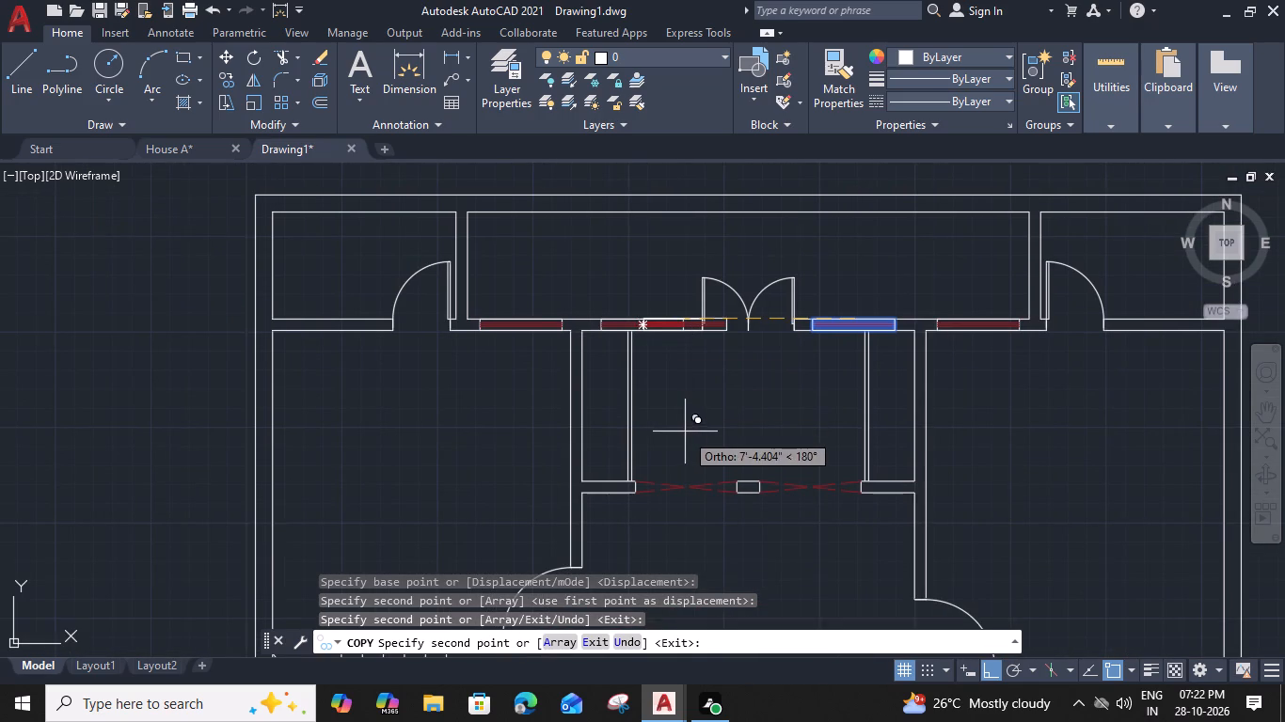
middle_click_drag(692, 406, 694, 312)
middle_click_drag(719, 479, 708, 334)
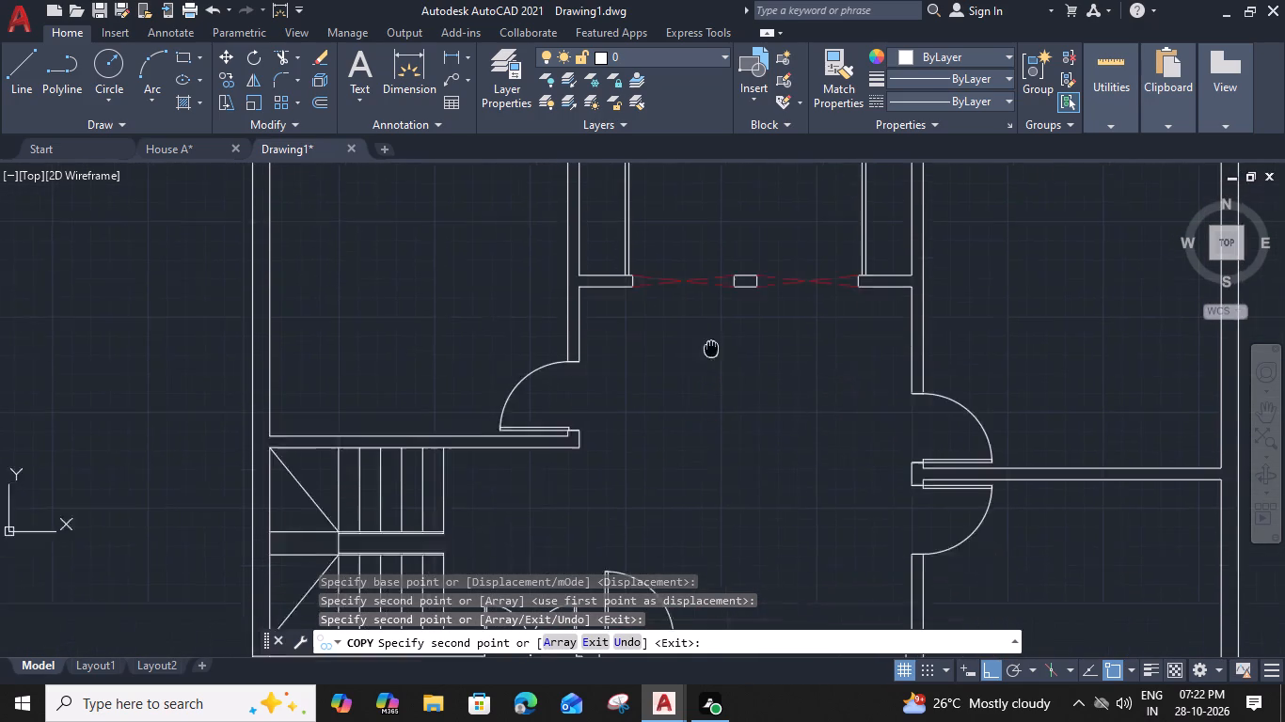
middle_click_drag(708, 334, 701, 306)
middle_click_drag(790, 502, 753, 199)
middle_click_drag(753, 456, 740, 342)
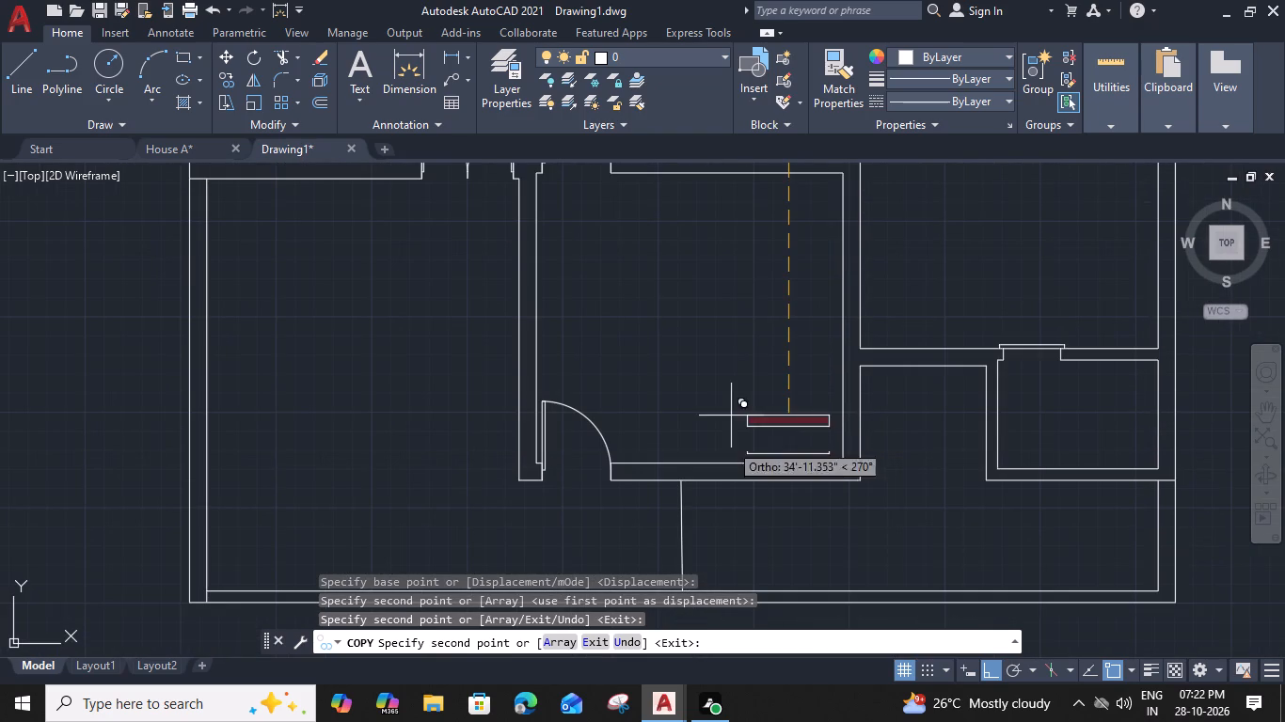
left_click(728, 469)
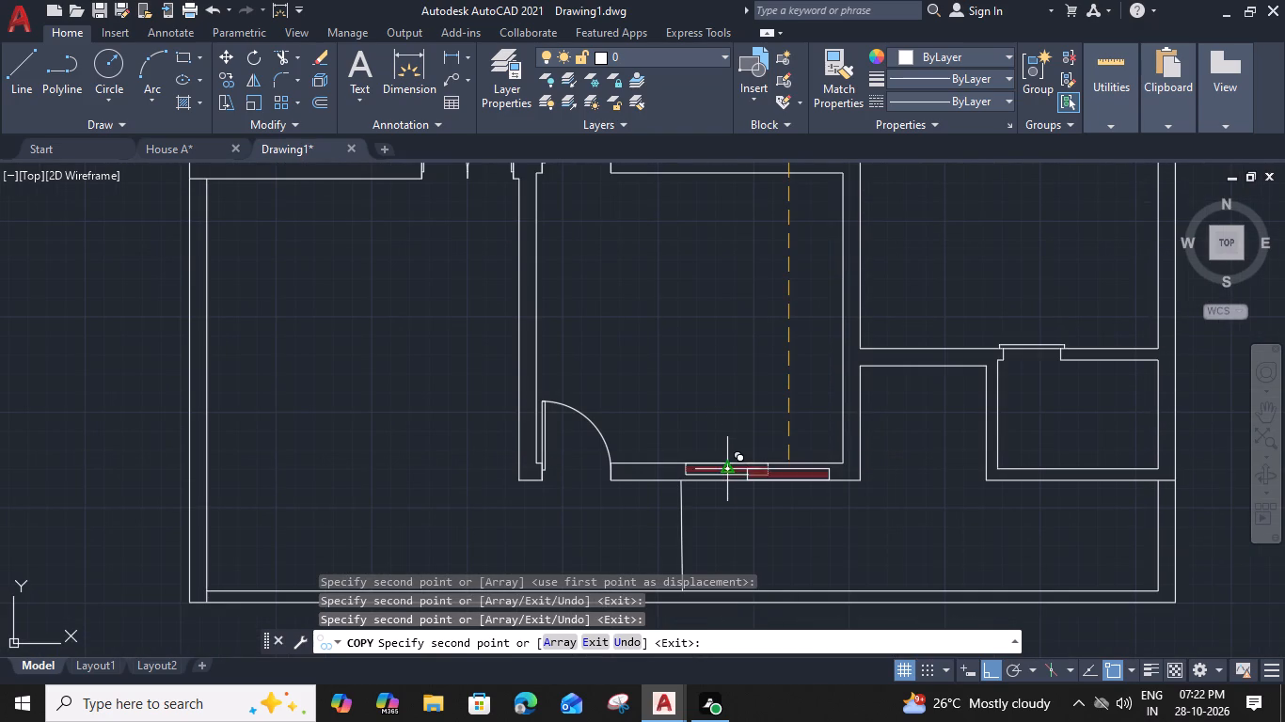
left_click(929, 349)
middle_click_drag(807, 368, 804, 500)
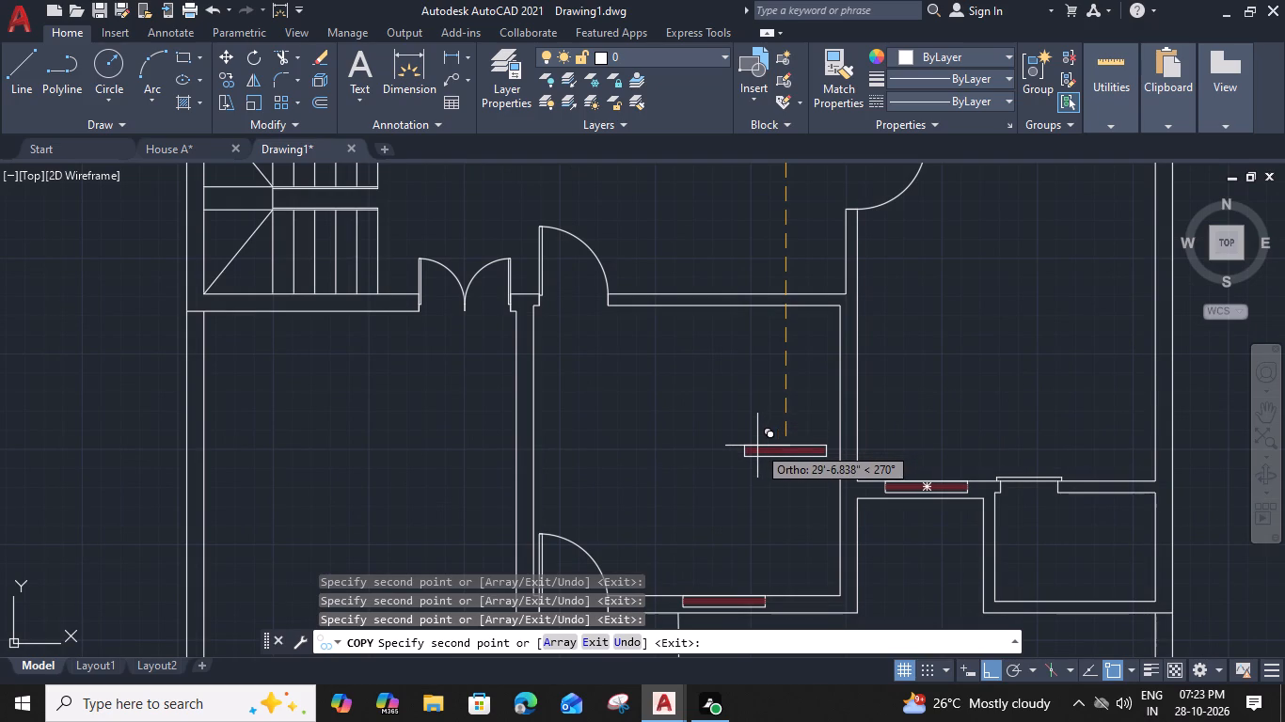
key("Escape")
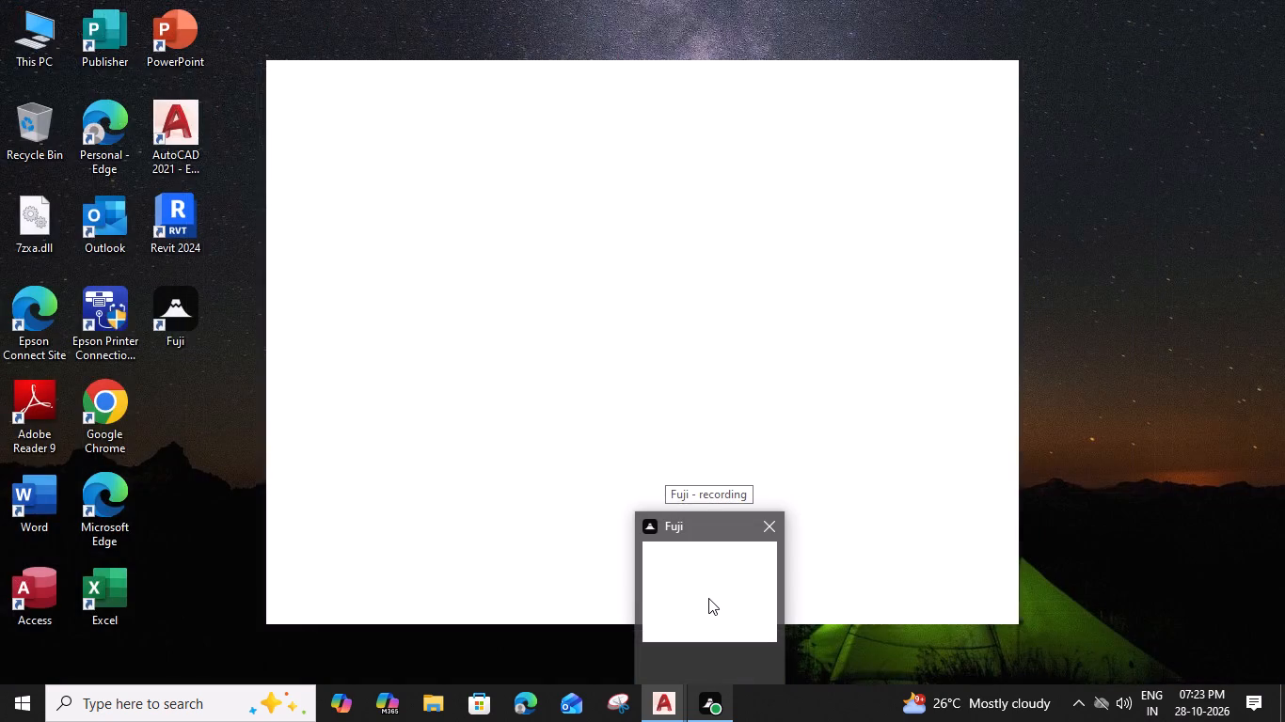
Ungroup the window beside the small lower-right room and stretch its rectangle's lower edge to the wall's lower line.
scroll(944, 469, "up", 3)
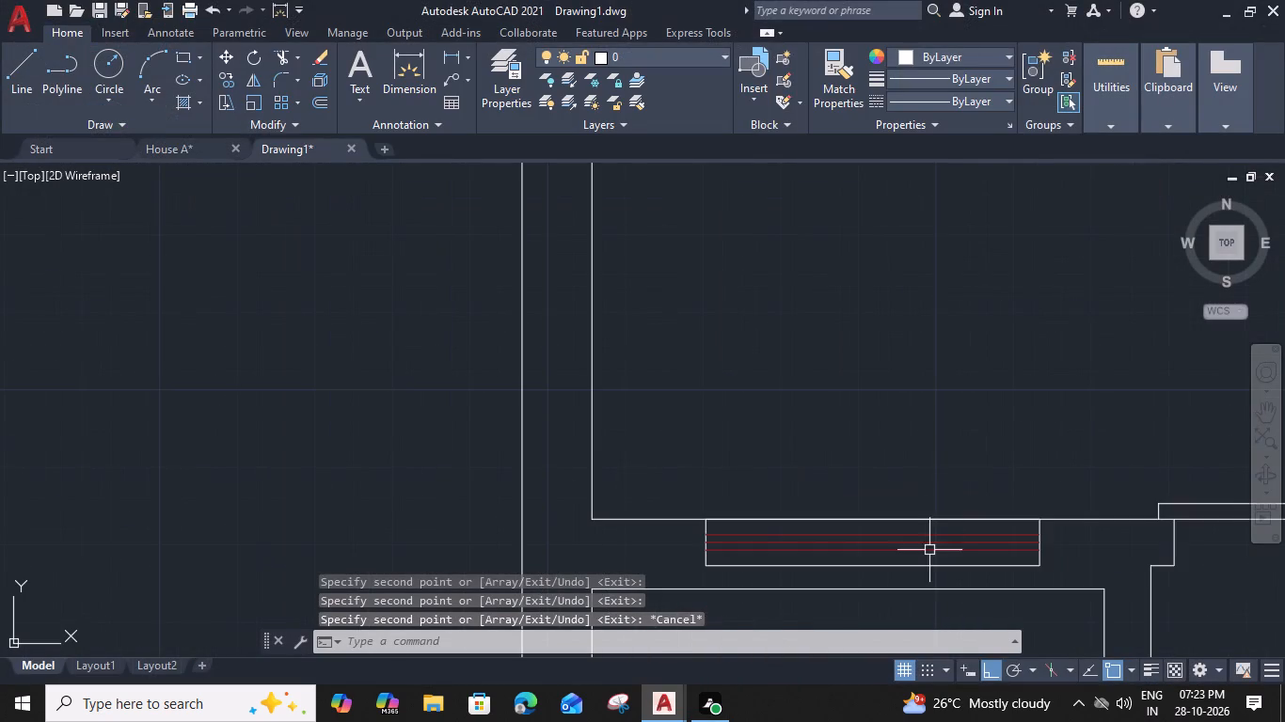
left_click(929, 550)
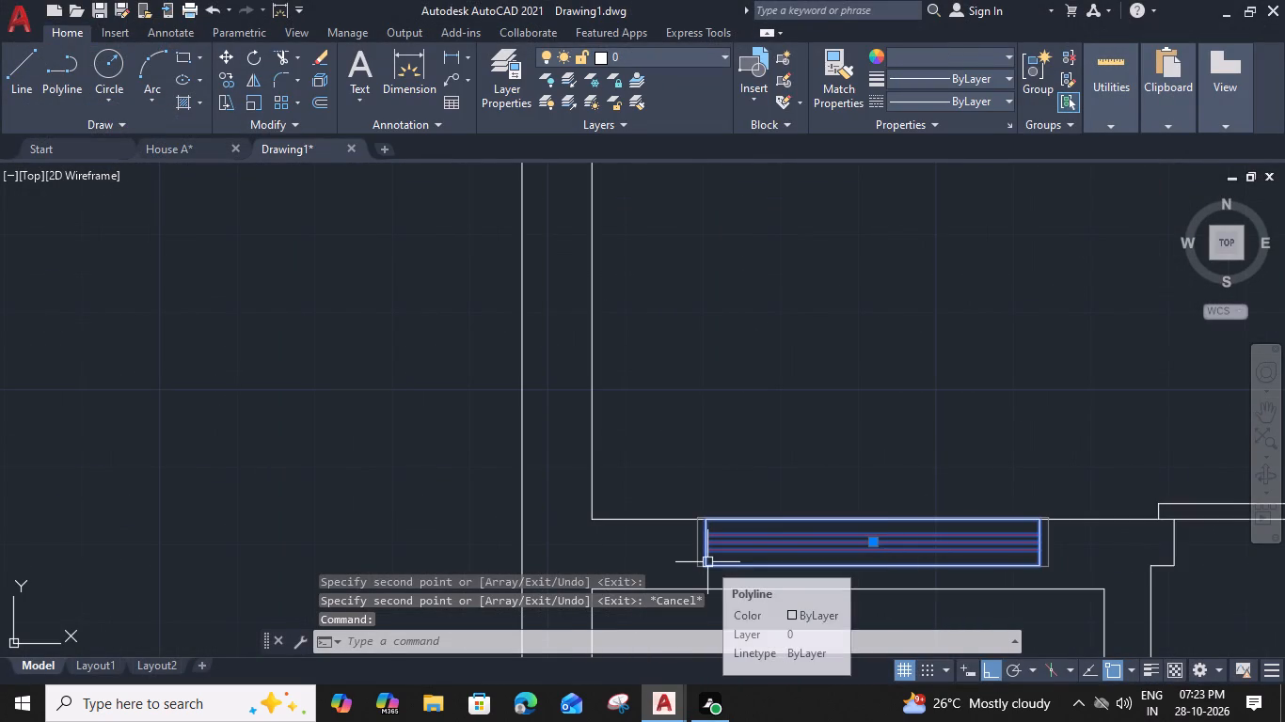
type("ung")
key("space")
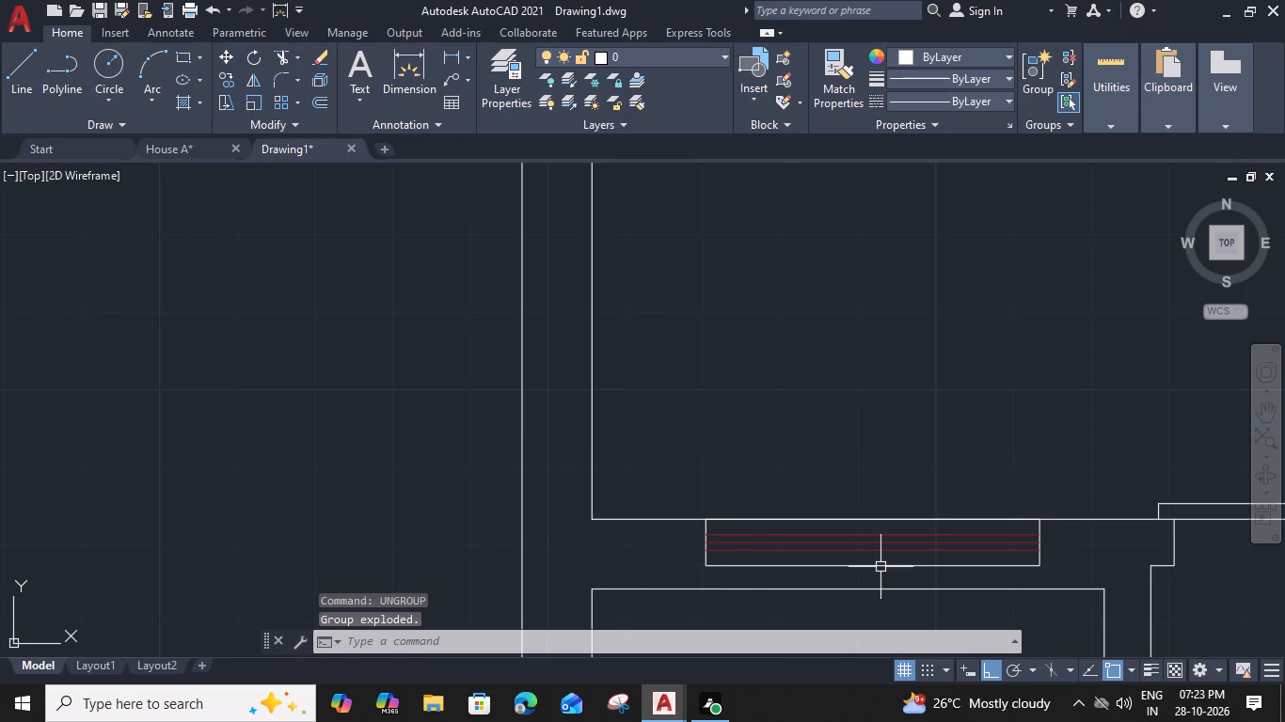
left_click(880, 567)
left_click(875, 567)
left_click(875, 593)
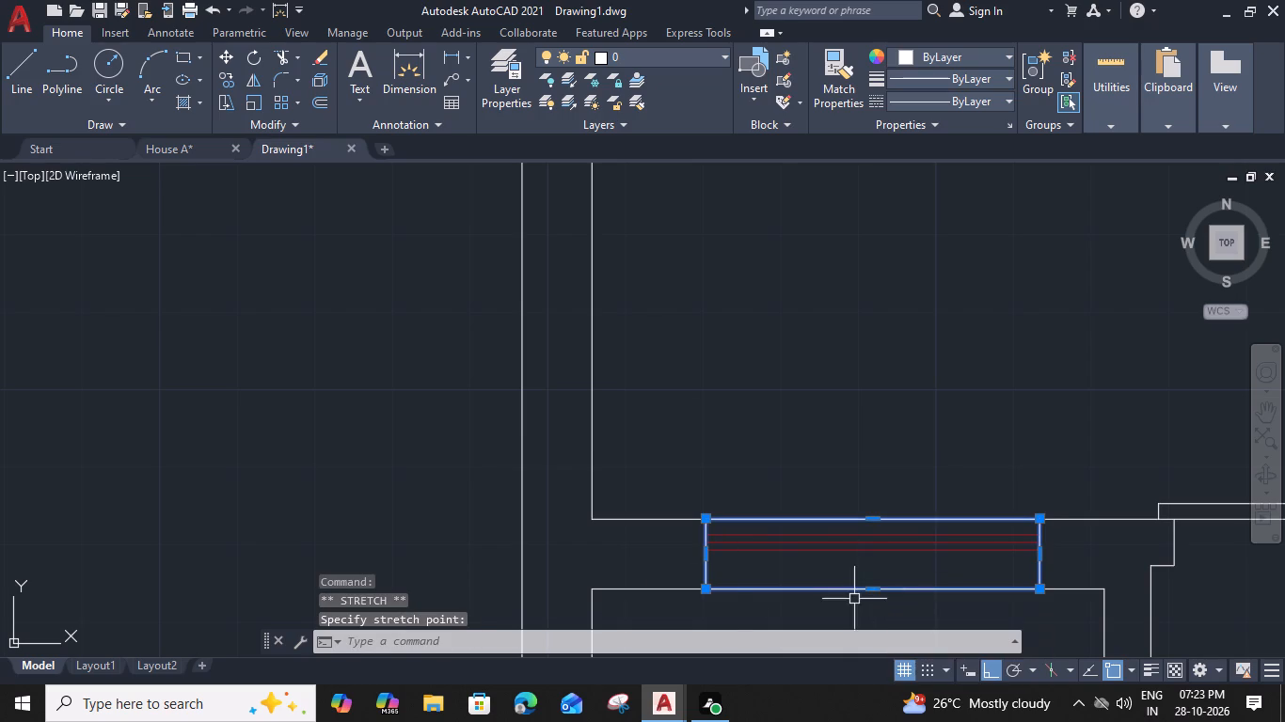
Delete the upper and middle dark red lines inside the stretched window rectangle.
scroll(722, 608, "down", 2)
middle_click_drag(716, 593, 721, 520)
scroll(777, 510, "up", 2)
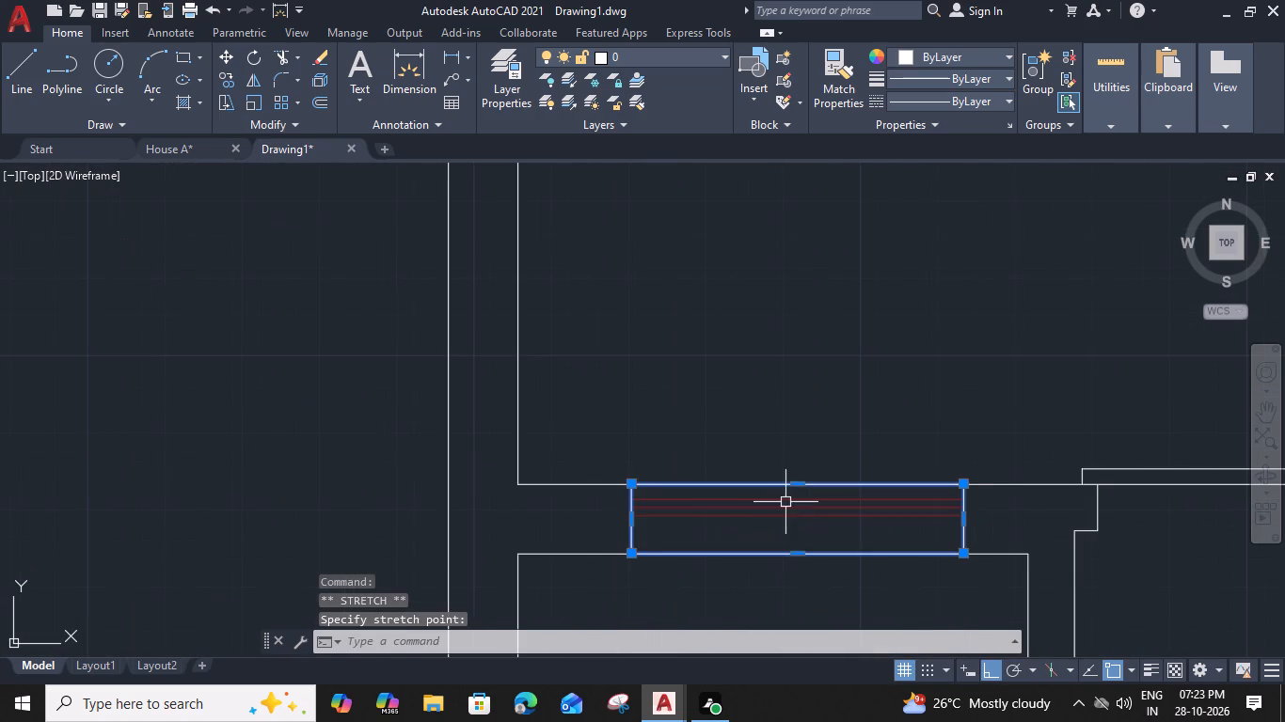
left_click(786, 500)
key("Delete")
left_click(786, 507)
key("Delete")
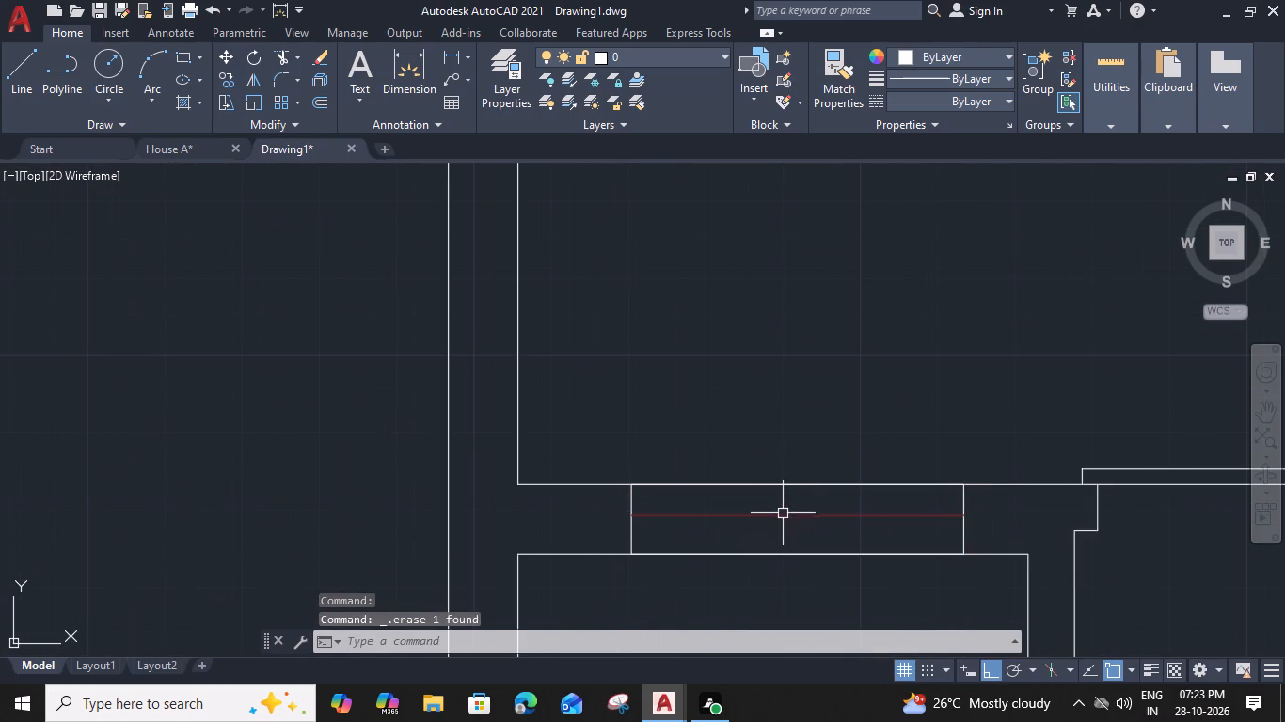
Offset the remaining dark red line downward by 1", then offset the new line downward by 1" again.
left_click(782, 515)
type("o")
key("space")
key("1")
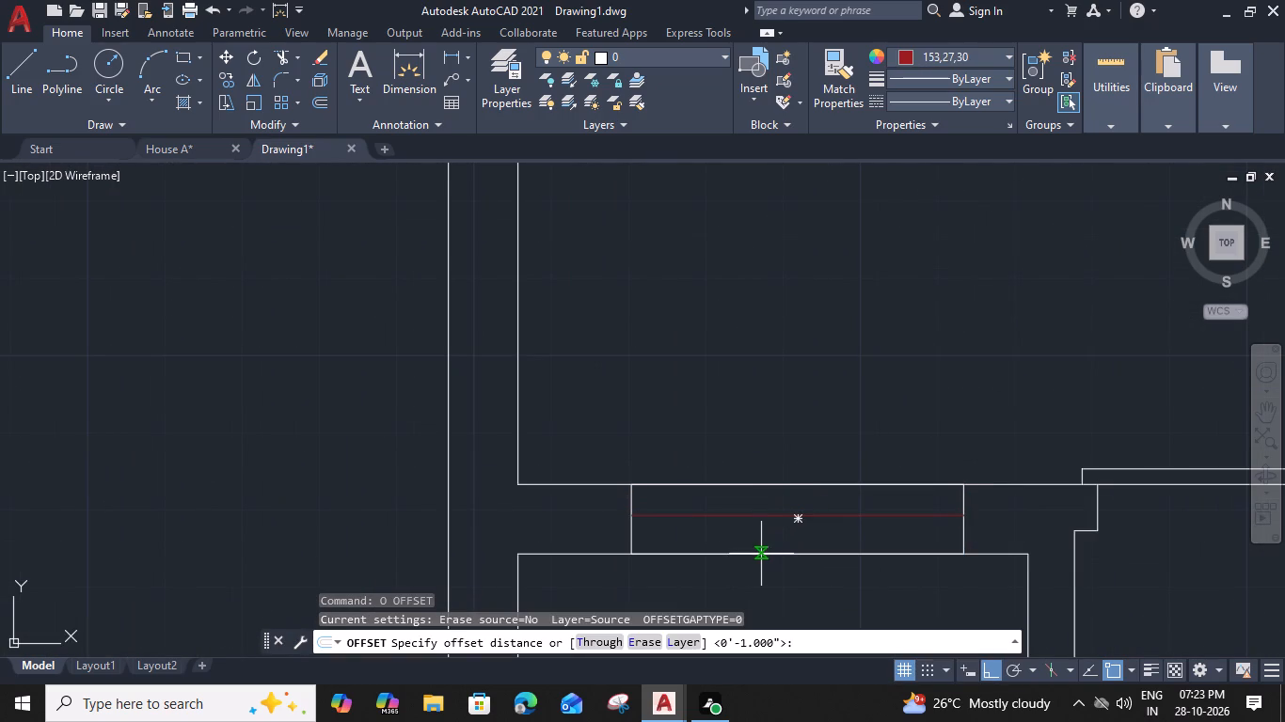
key("shift+quotedbl")
key("Return")
left_click(759, 581)
left_click_drag(797, 526, 798, 526)
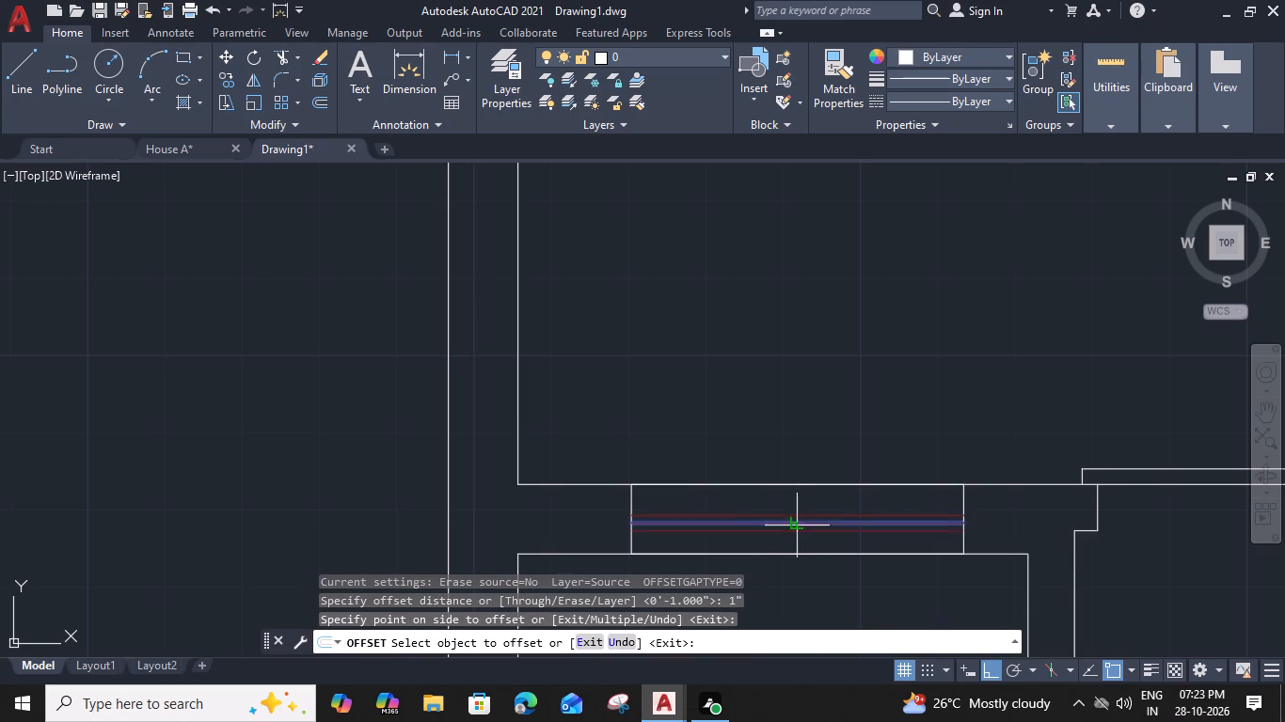
left_click_drag(798, 526, 798, 535)
left_click(798, 586)
key("Escape")
Group the stretched window rectangle with its three dark red lines.
left_click(1001, 504)
left_click(920, 543)
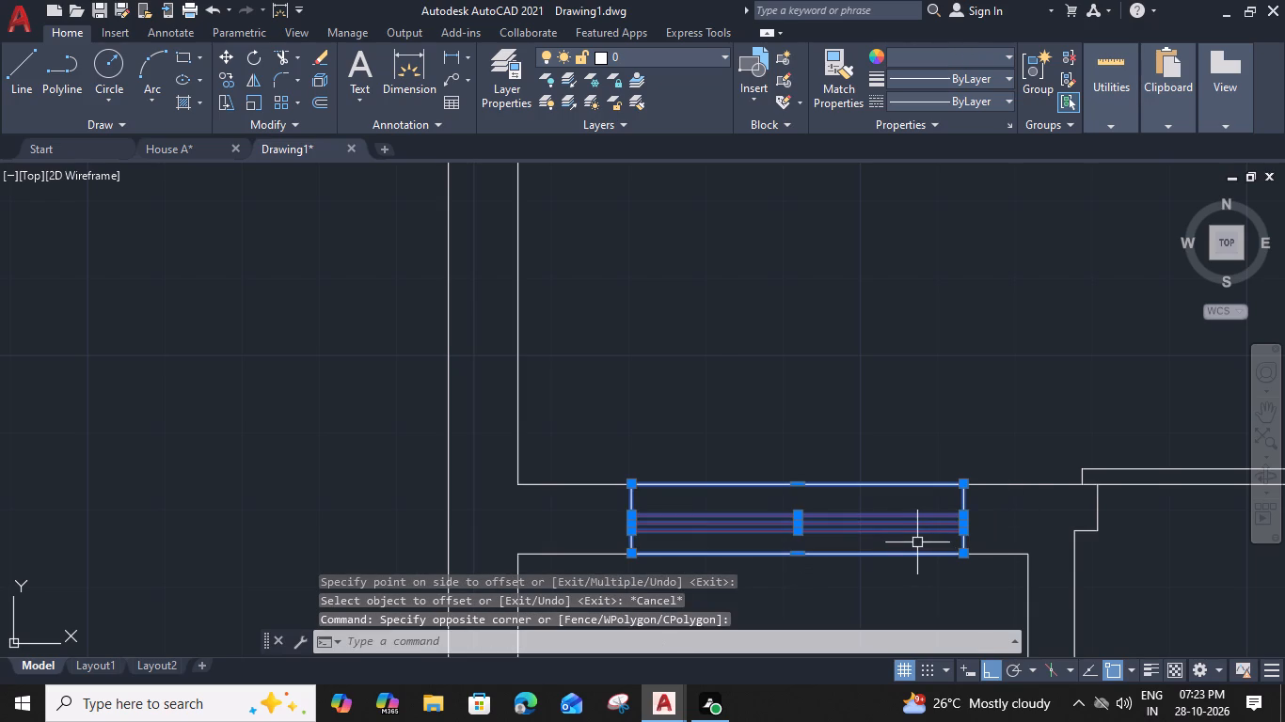
type("g")
key("space")
Ungroup the window beside the door in the central lower room's bottom wall and stretch its rectangle's lower edge to the wall's lower line.
scroll(914, 542, "down", 1)
middle_click_drag(860, 558, 951, 200)
scroll(861, 538, "down", 1)
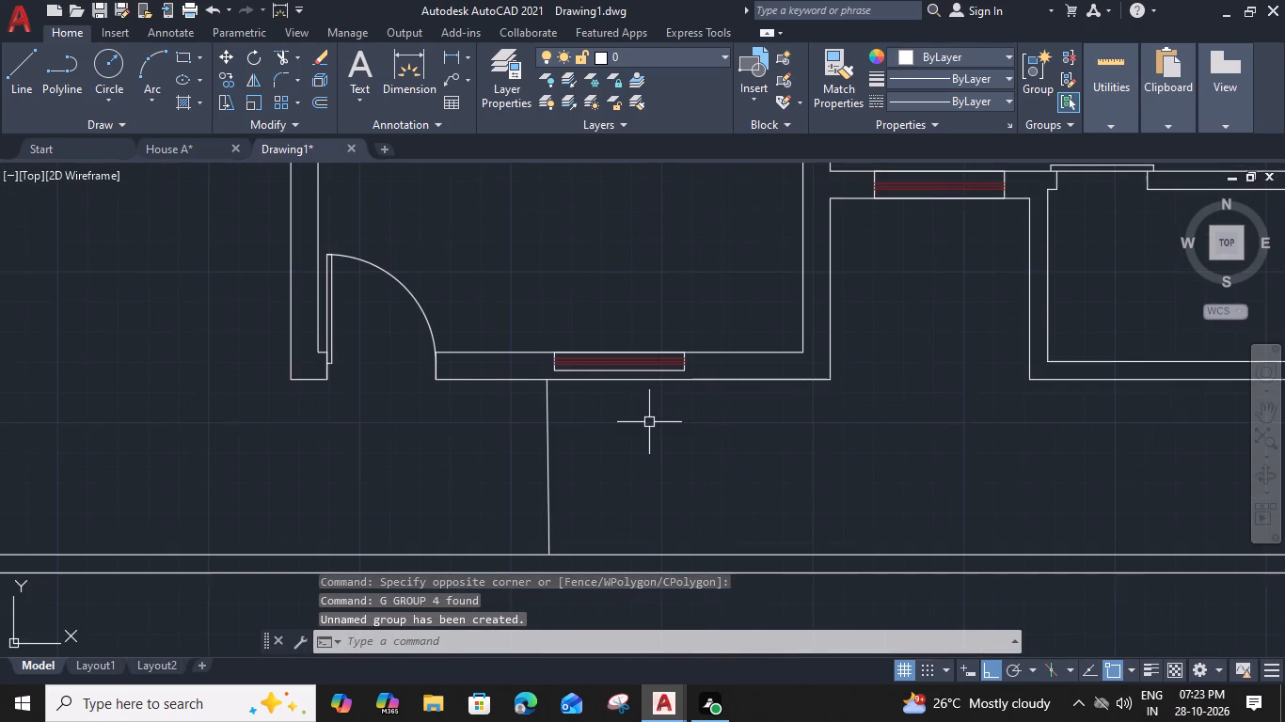
scroll(610, 372, "up", 2)
left_click(612, 369)
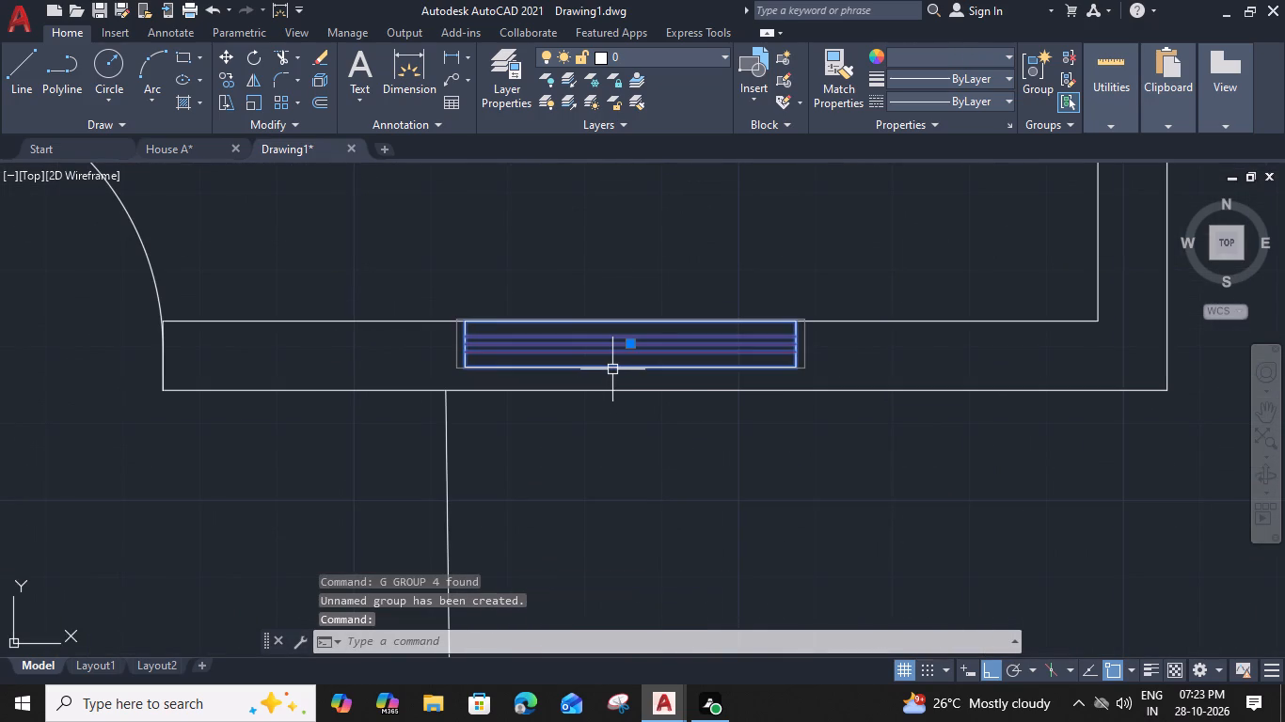
type("ung")
key("space")
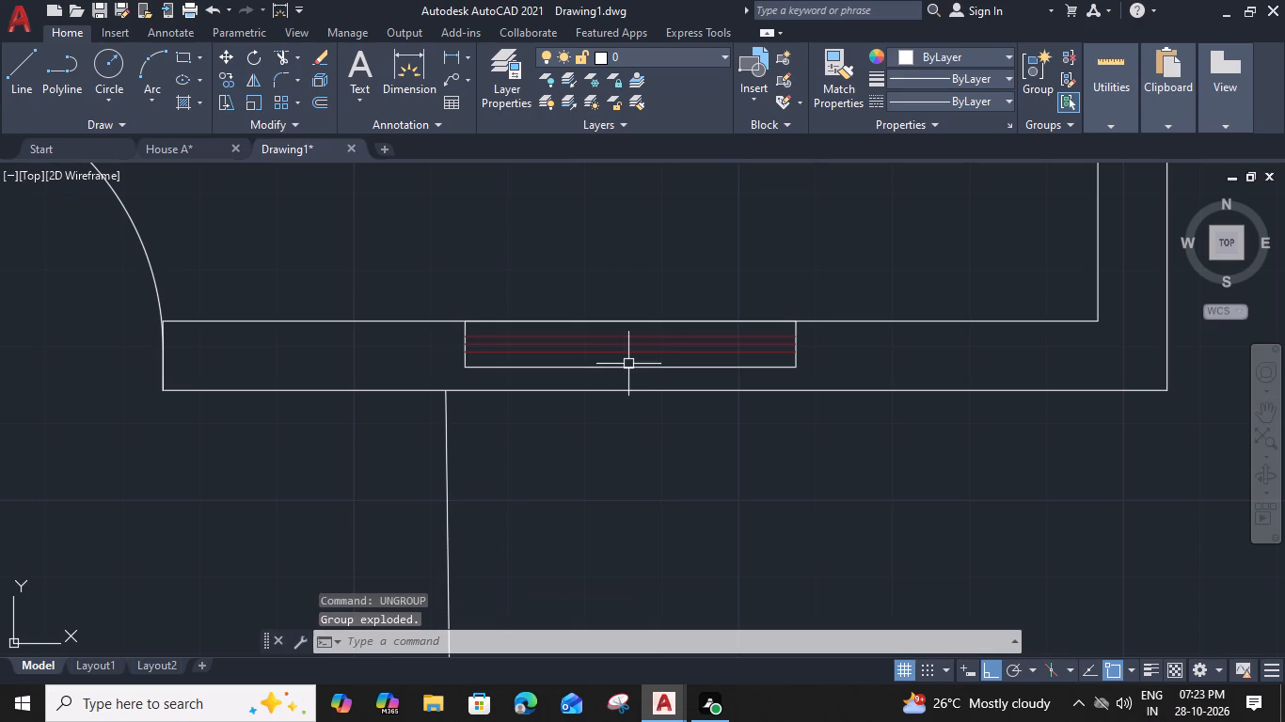
left_click(630, 370)
left_click(630, 370)
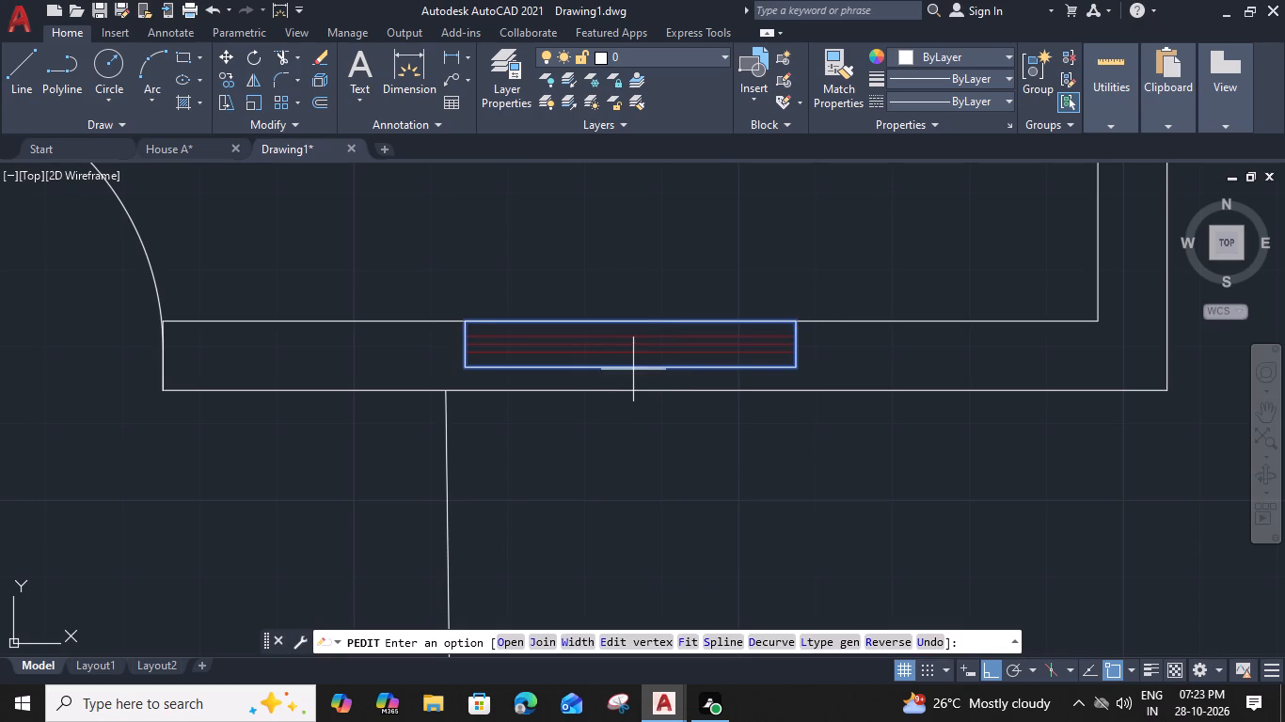
key("Escape")
left_click(628, 368)
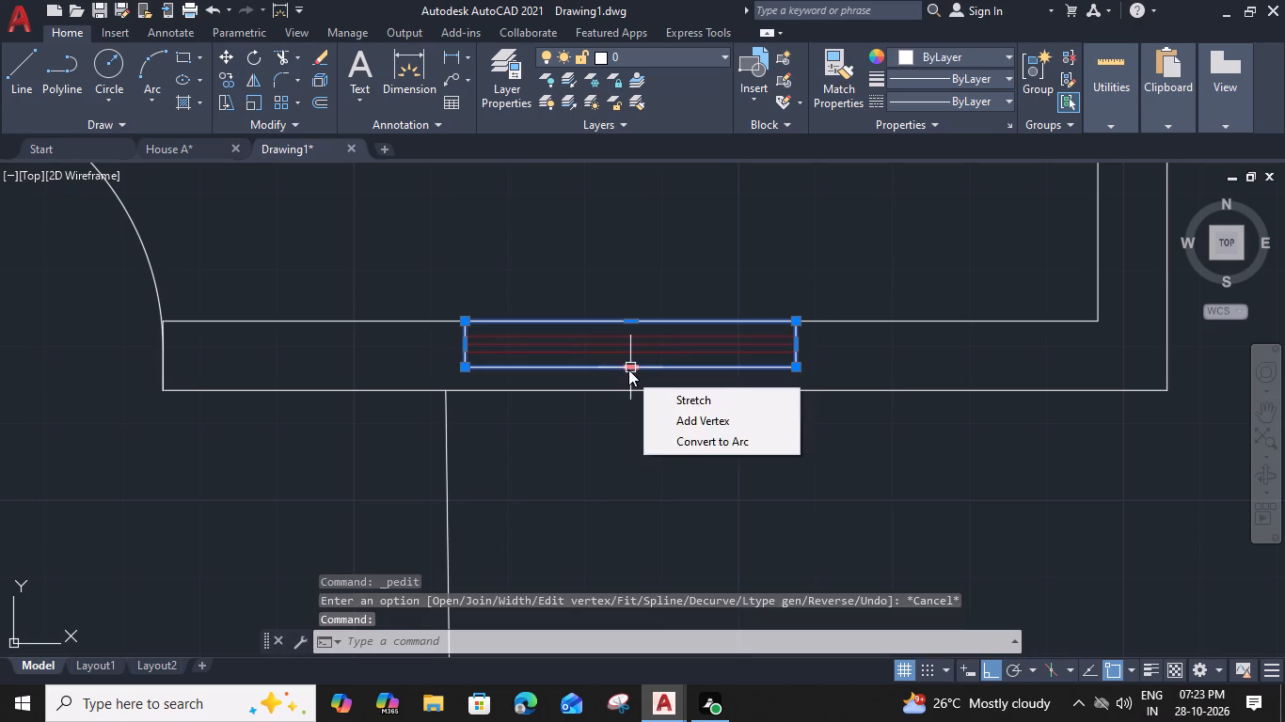
left_click(628, 369)
left_click(631, 389)
Delete the upper and middle dark red lines inside this stretched window rectangle.
left_click(651, 334)
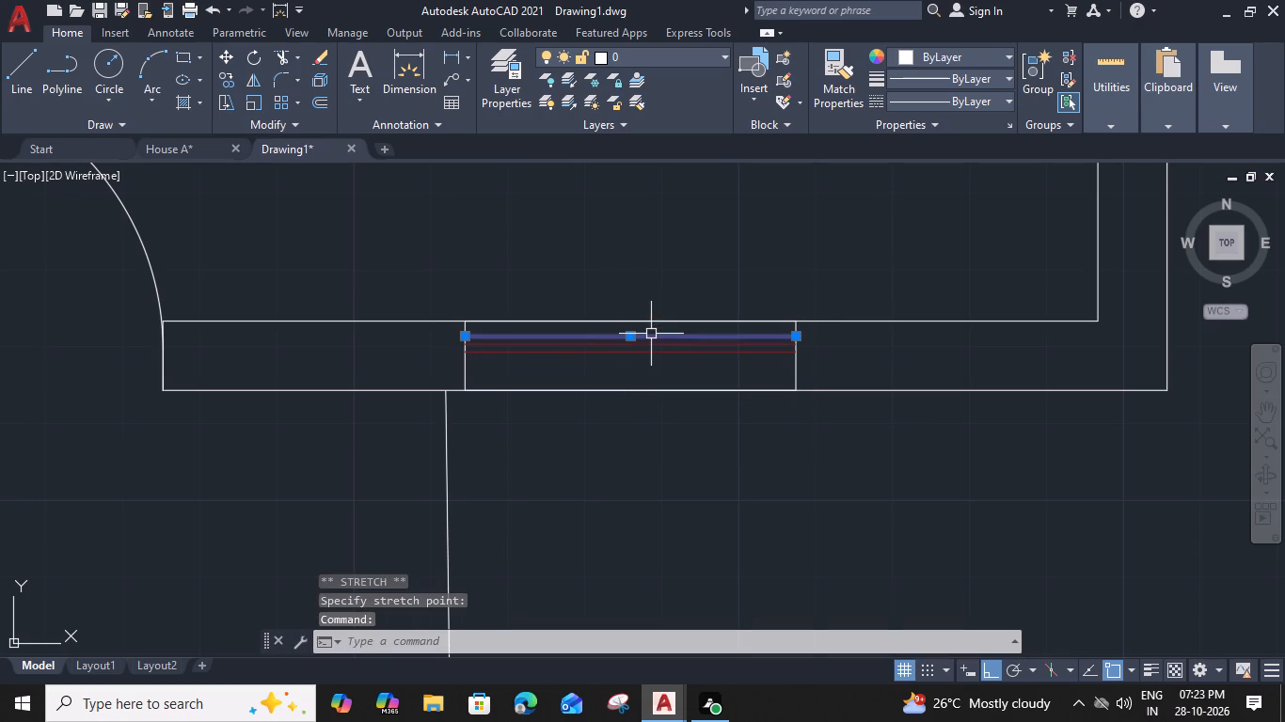
key("Delete")
left_click(651, 345)
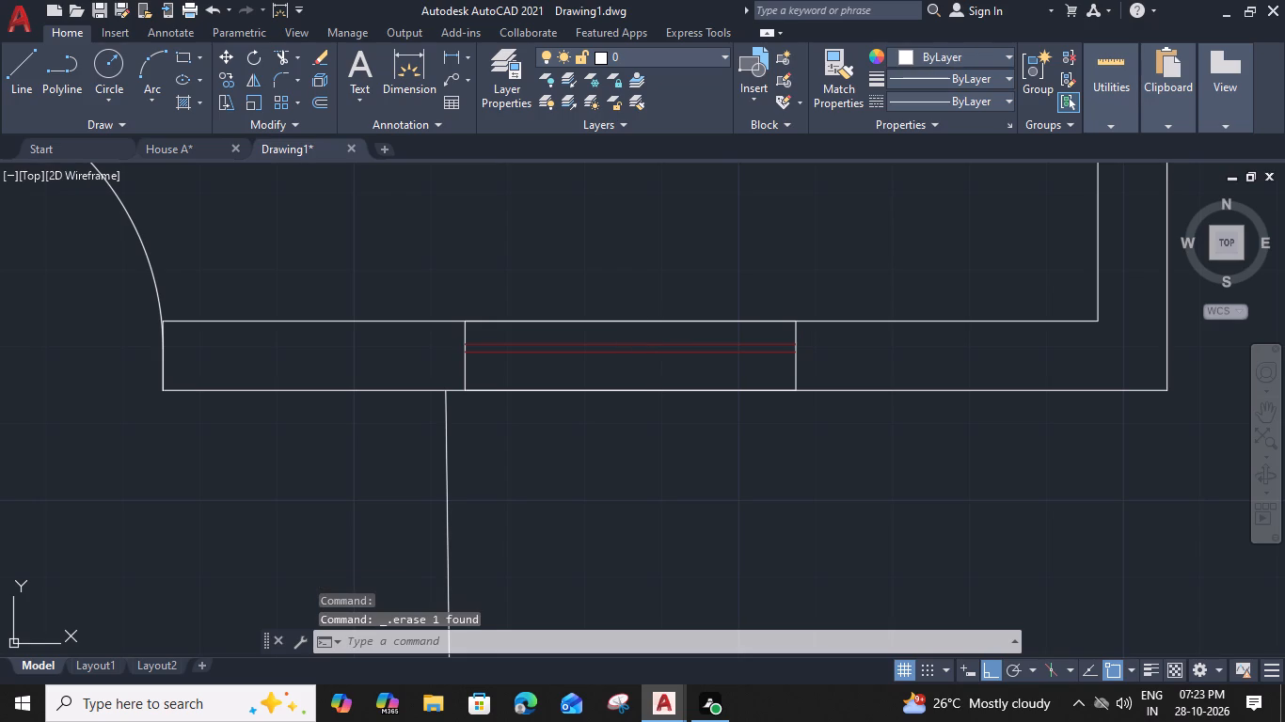
key("Delete")
Offset the remaining dark red line downward by 1", then offset the new line downward by 1" again.
left_click(651, 351)
type("o")
key("space")
type("1\"")
key("Return")
left_click(643, 416)
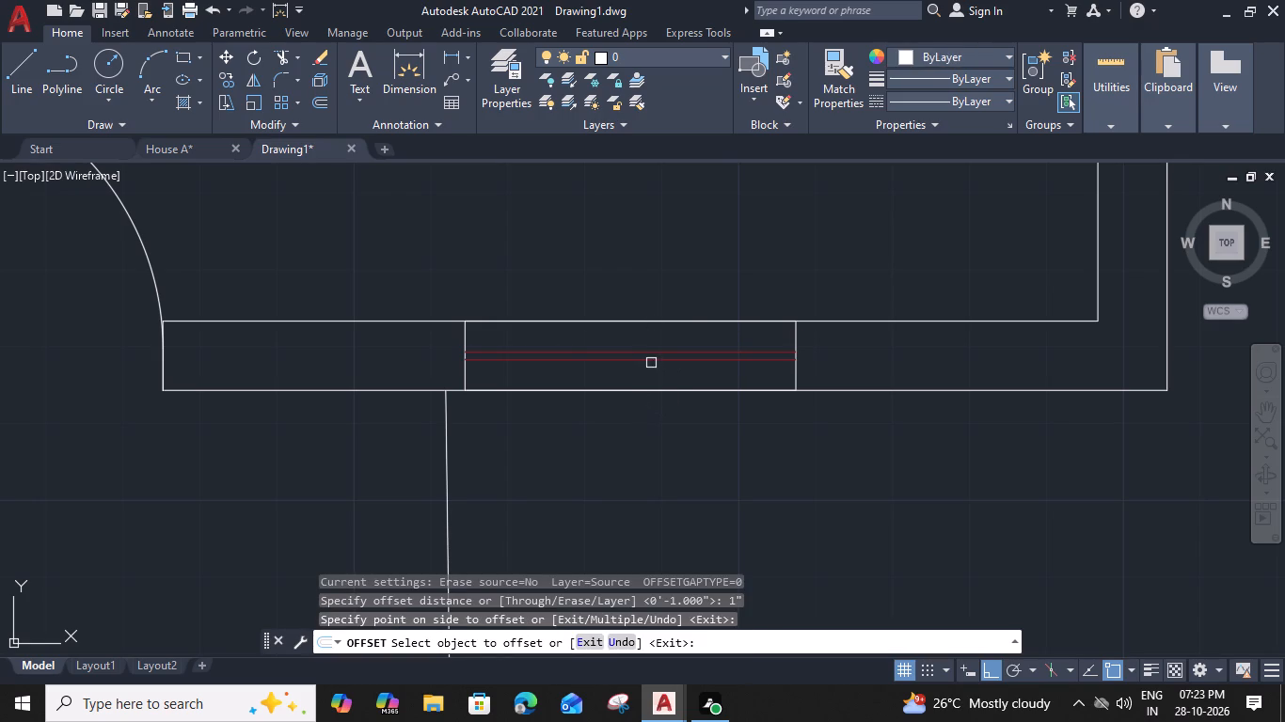
left_click(651, 363)
left_click(646, 420)
key("Escape")
Group the stretched window rectangle with its three dark red lines.
left_click_drag(809, 340, 805, 349)
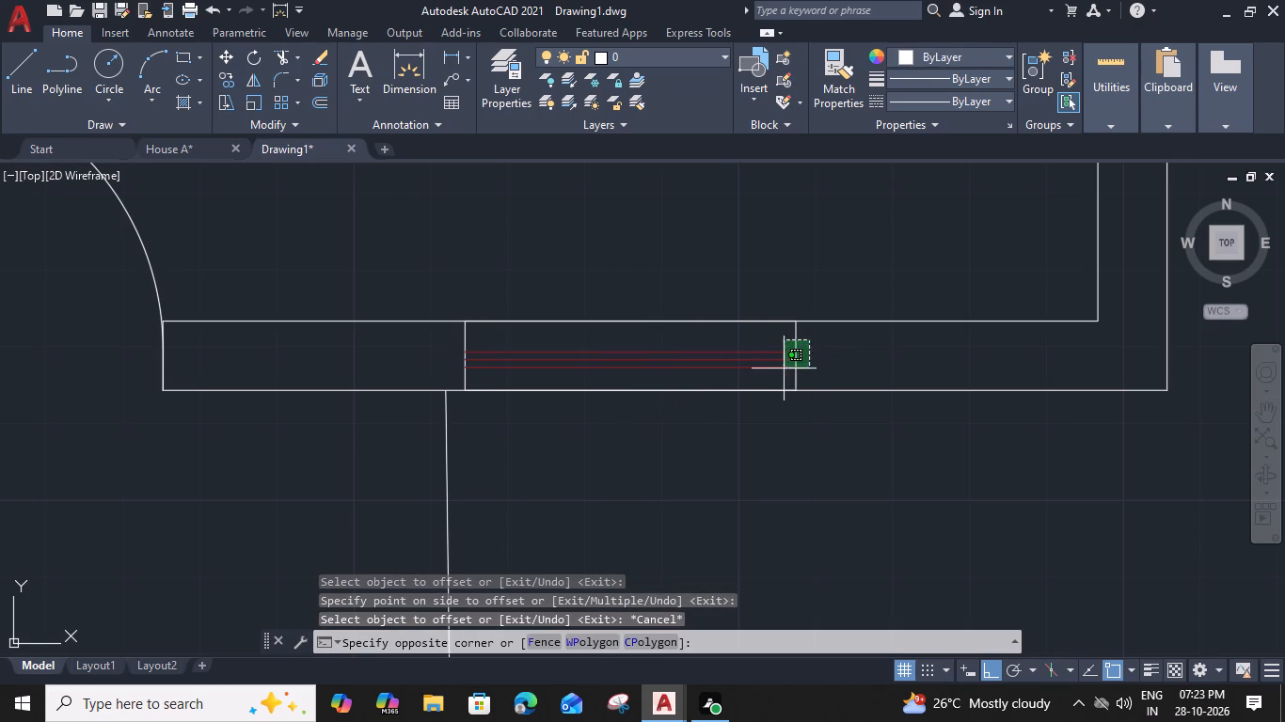
left_click(779, 372)
type("g")
key("space")
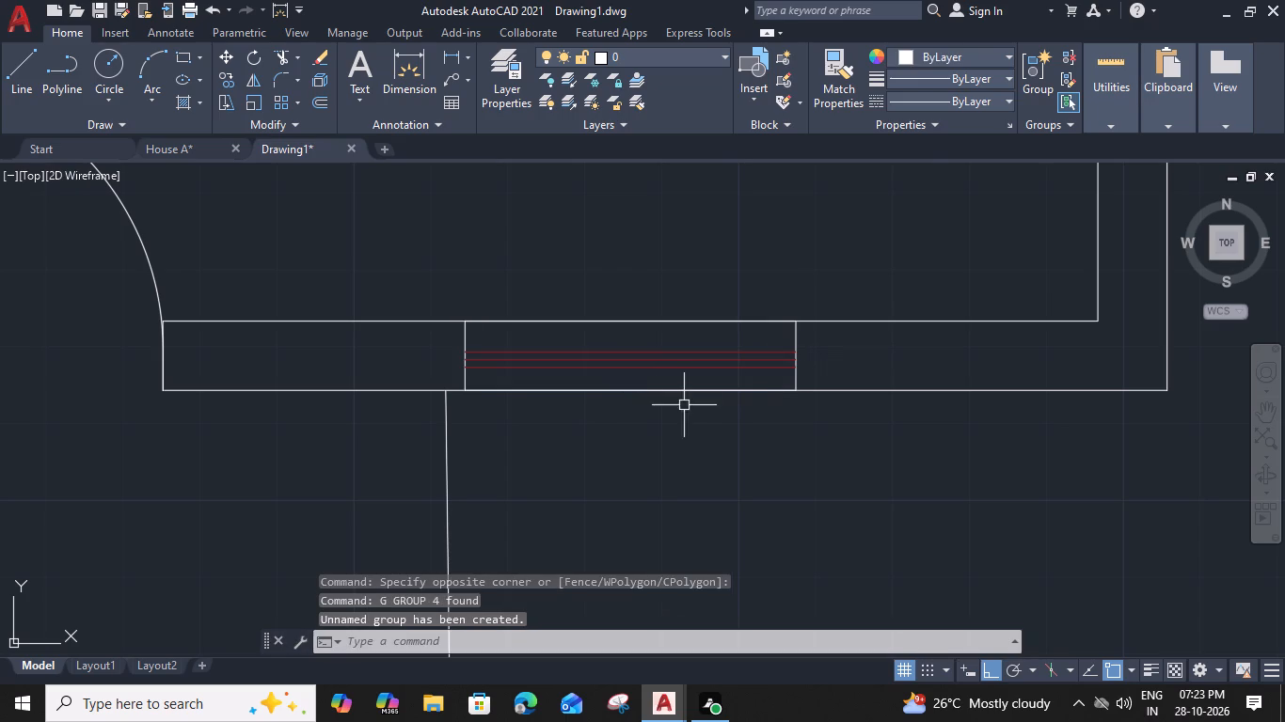
Draw a threshold line across the door opening in the central lower room's bottom wall, along the wall's lower line.
scroll(656, 412, "down", 2)
scroll(447, 427, "down", 1)
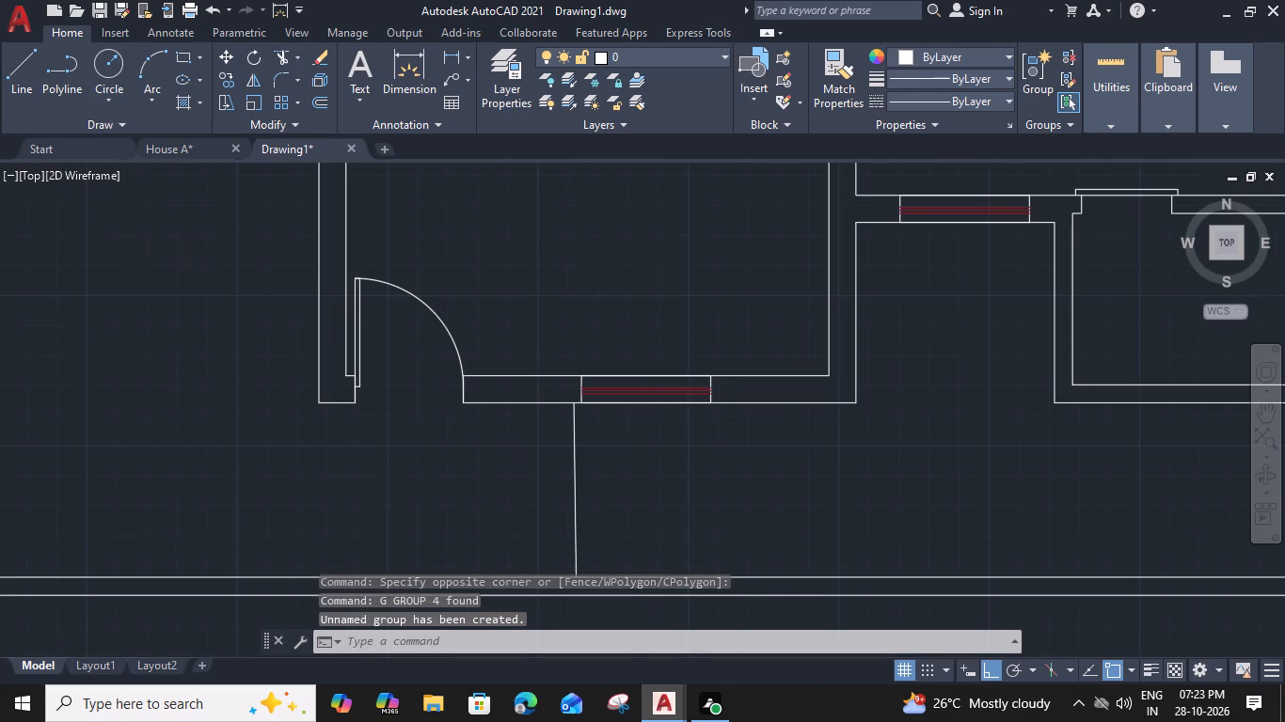
middle_click_drag(459, 432, 607, 429)
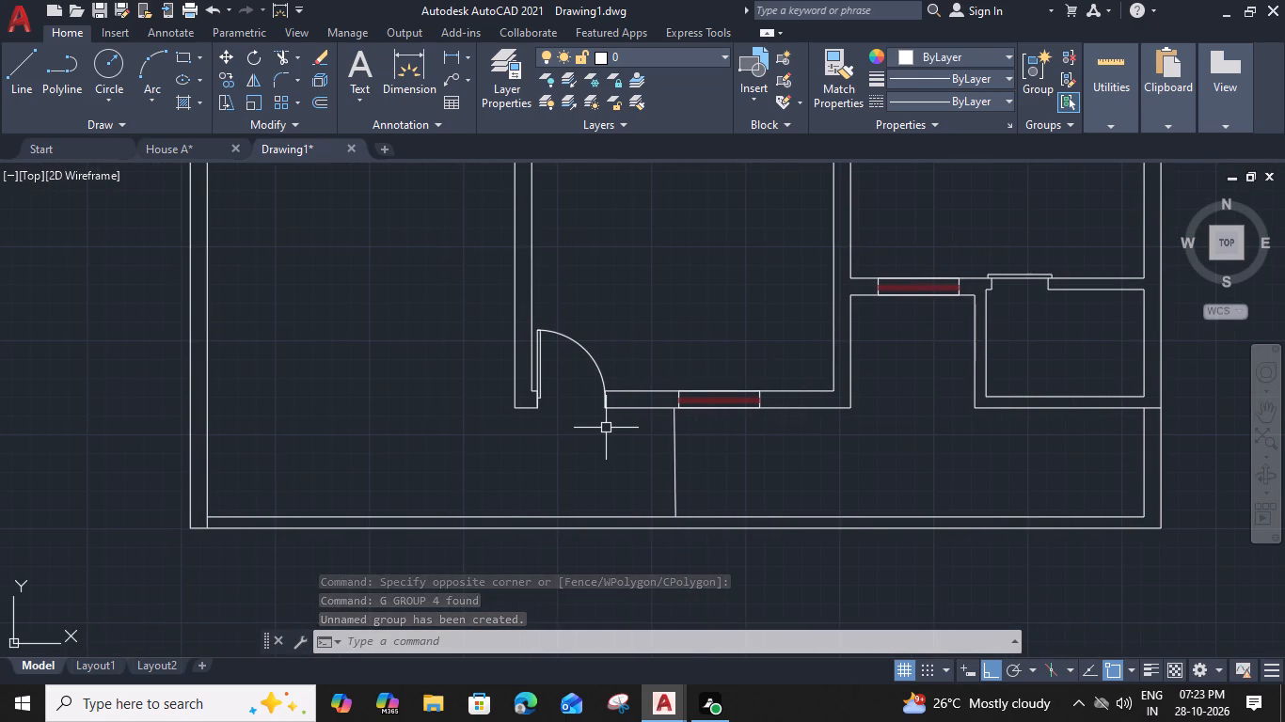
type("l")
key("space")
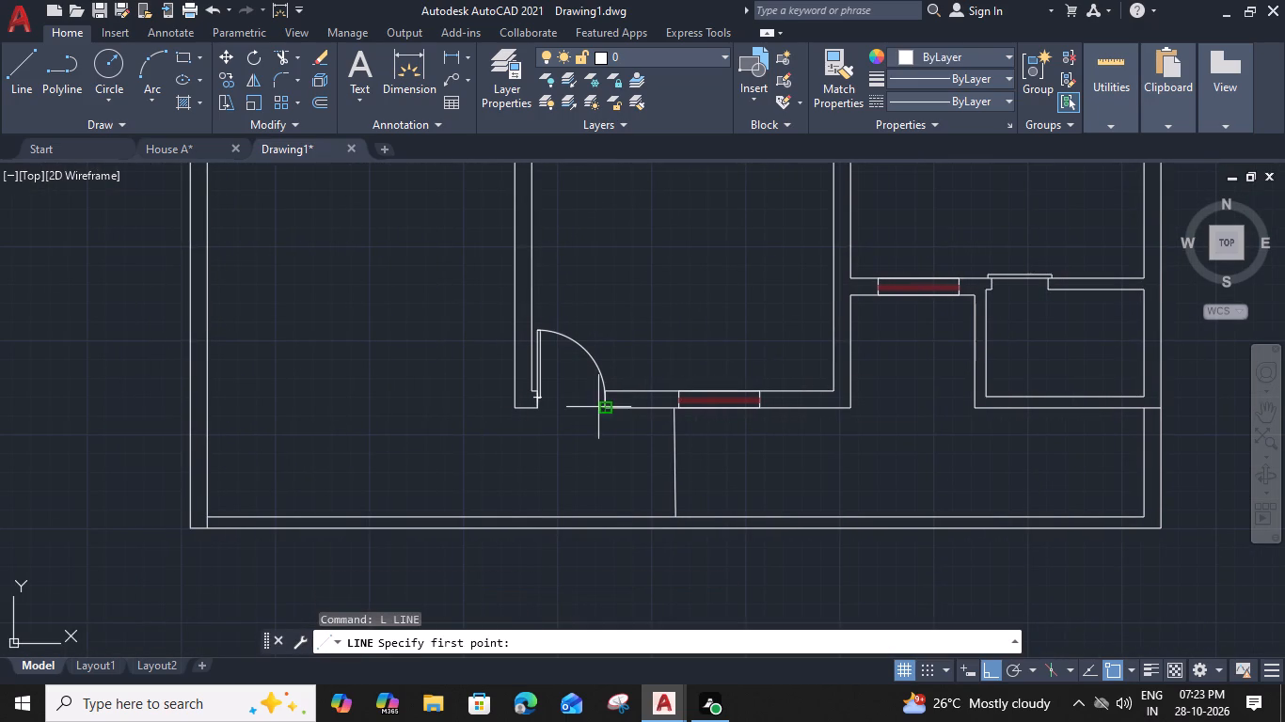
left_click(601, 409)
left_click(539, 416)
key("space")
scroll(555, 432, "down", 2)
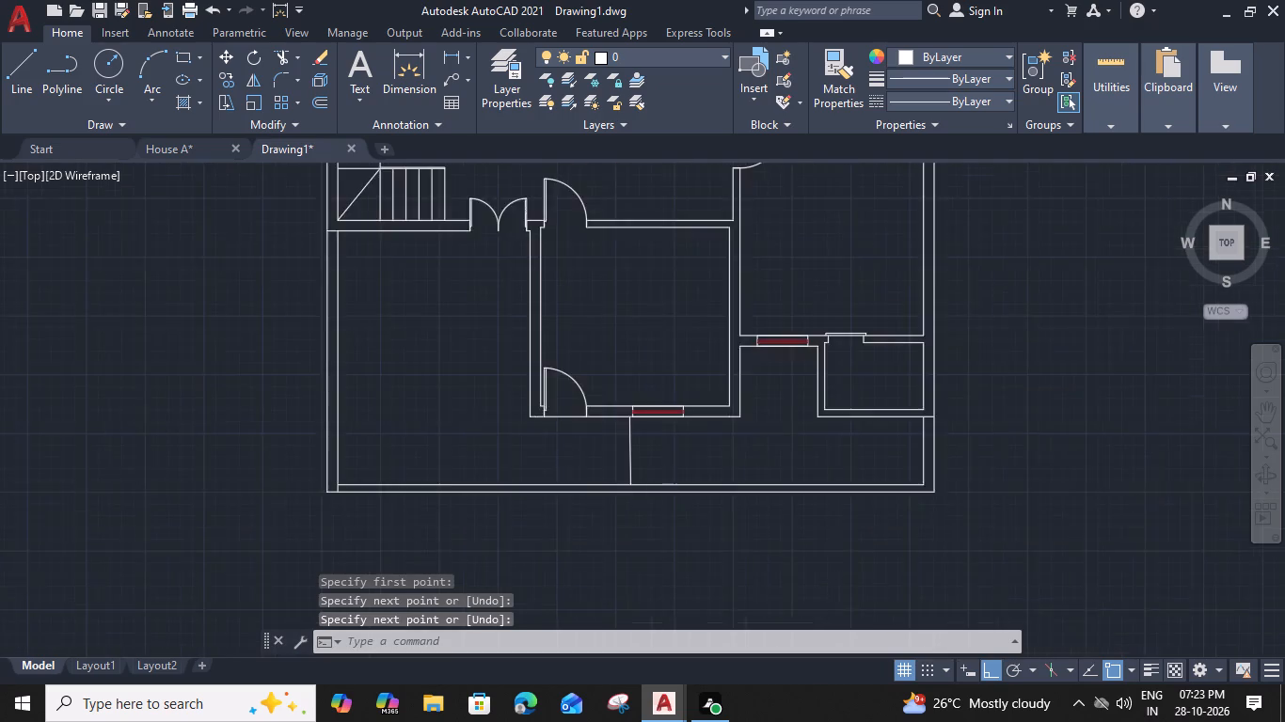
Draw a threshold line across the double-door opening beside the staircase, along the wall's lower line.
middle_click_drag(571, 438, 634, 481)
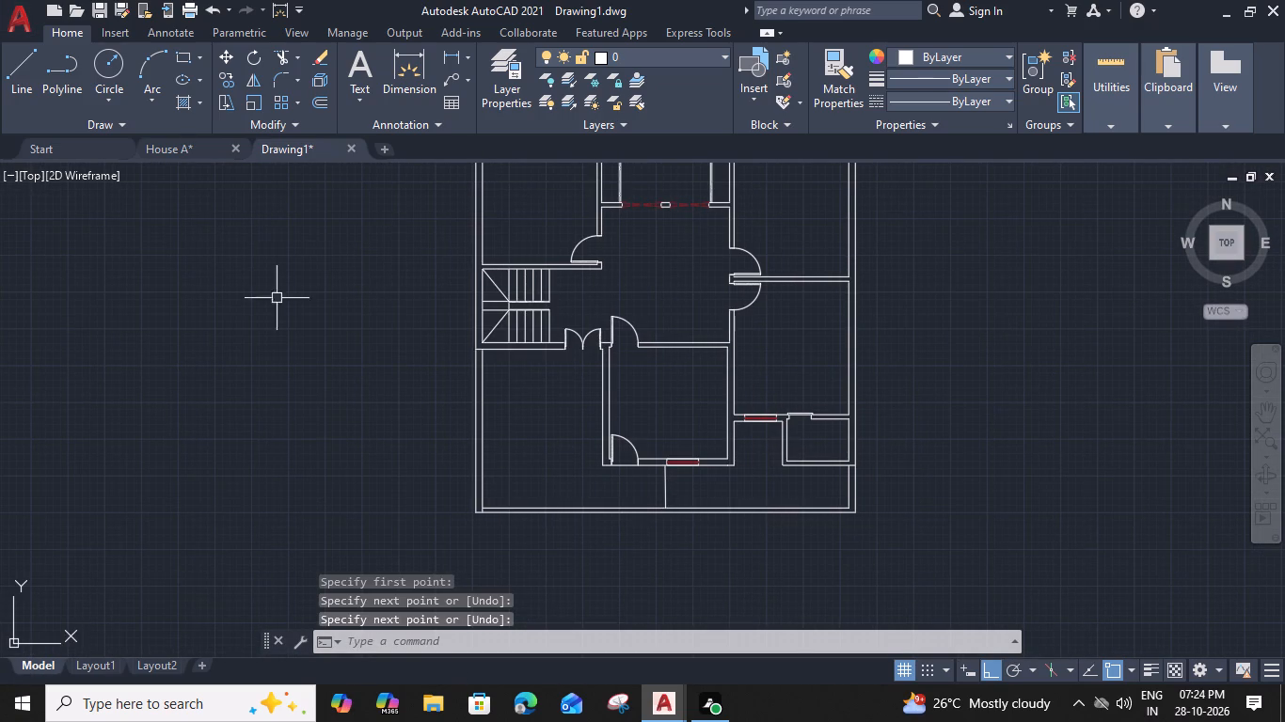
scroll(577, 353, "up", 2)
key("space")
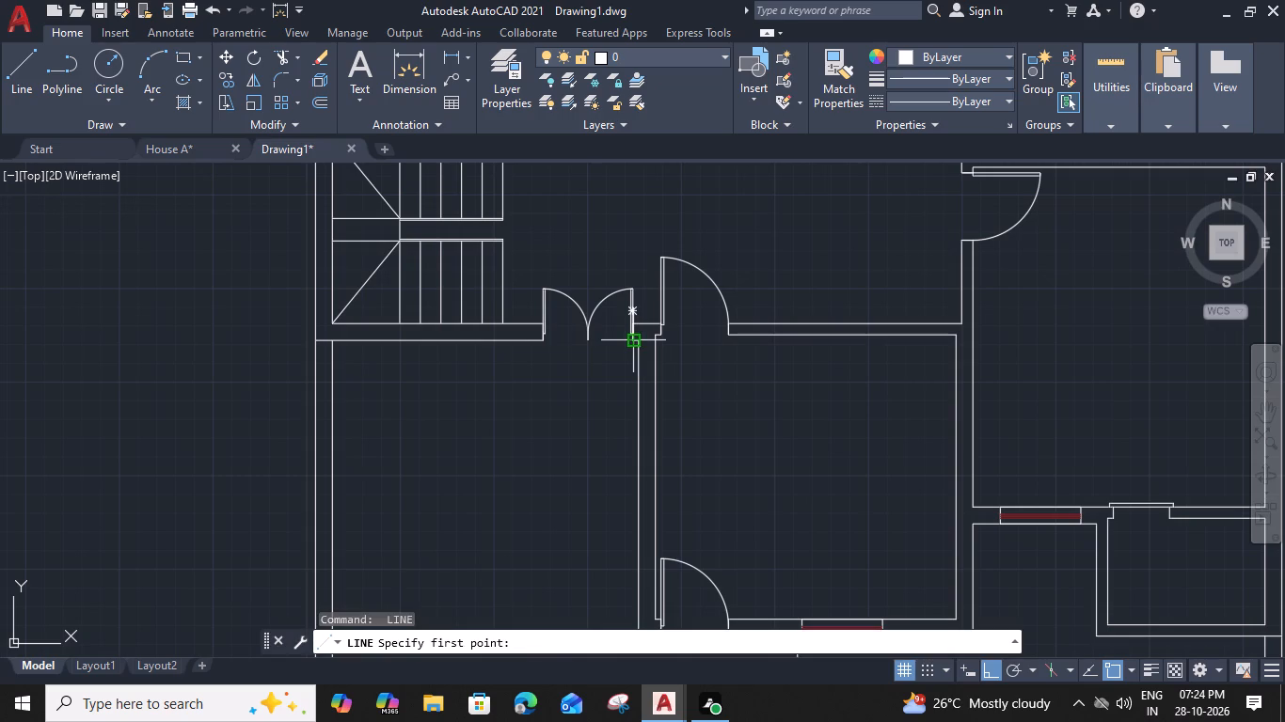
left_click(634, 344)
left_click(548, 344)
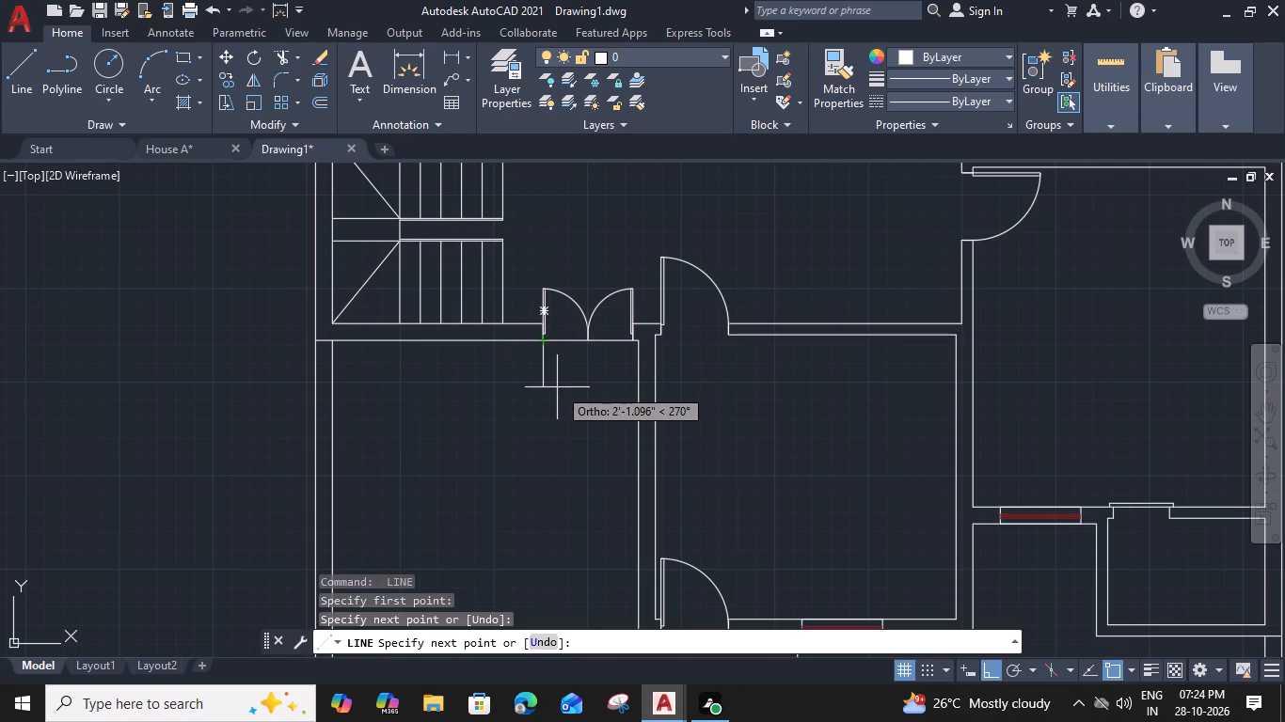
scroll(543, 347, "up", 2)
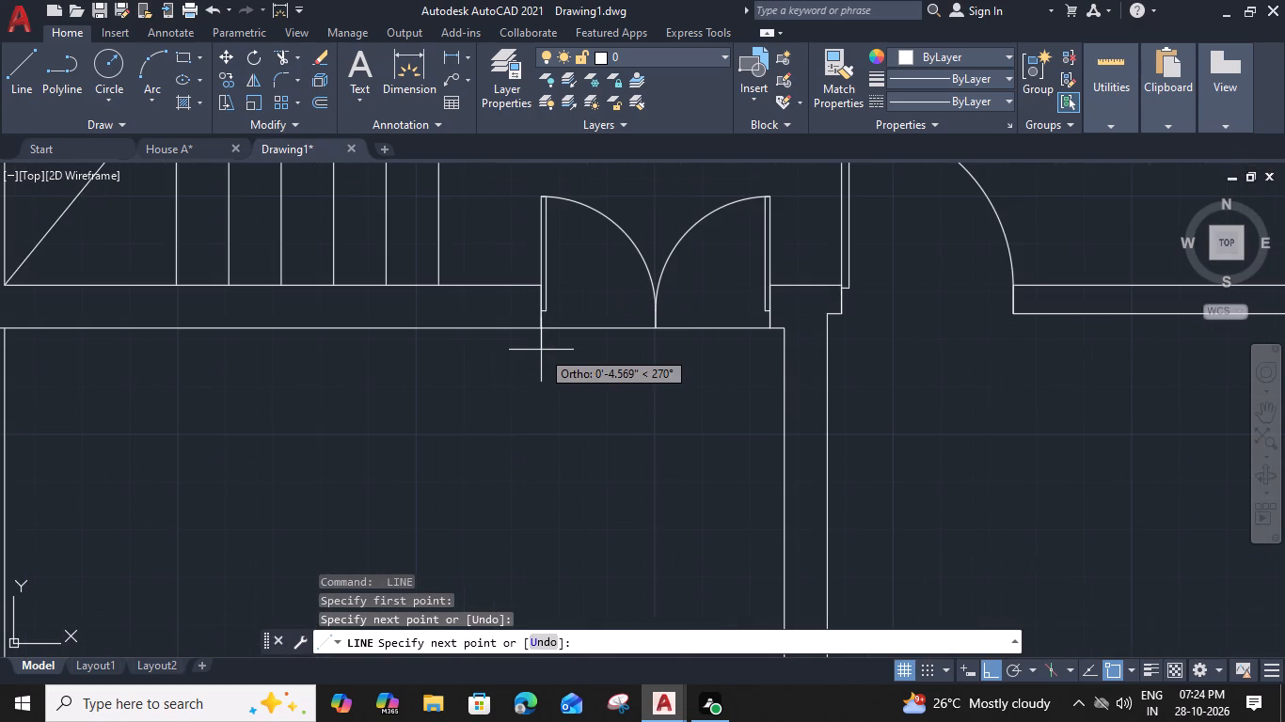
key("Escape")
Draw a short vertical line down from the wall's lower line, a little to the left of the double door.
key("l")
key("space")
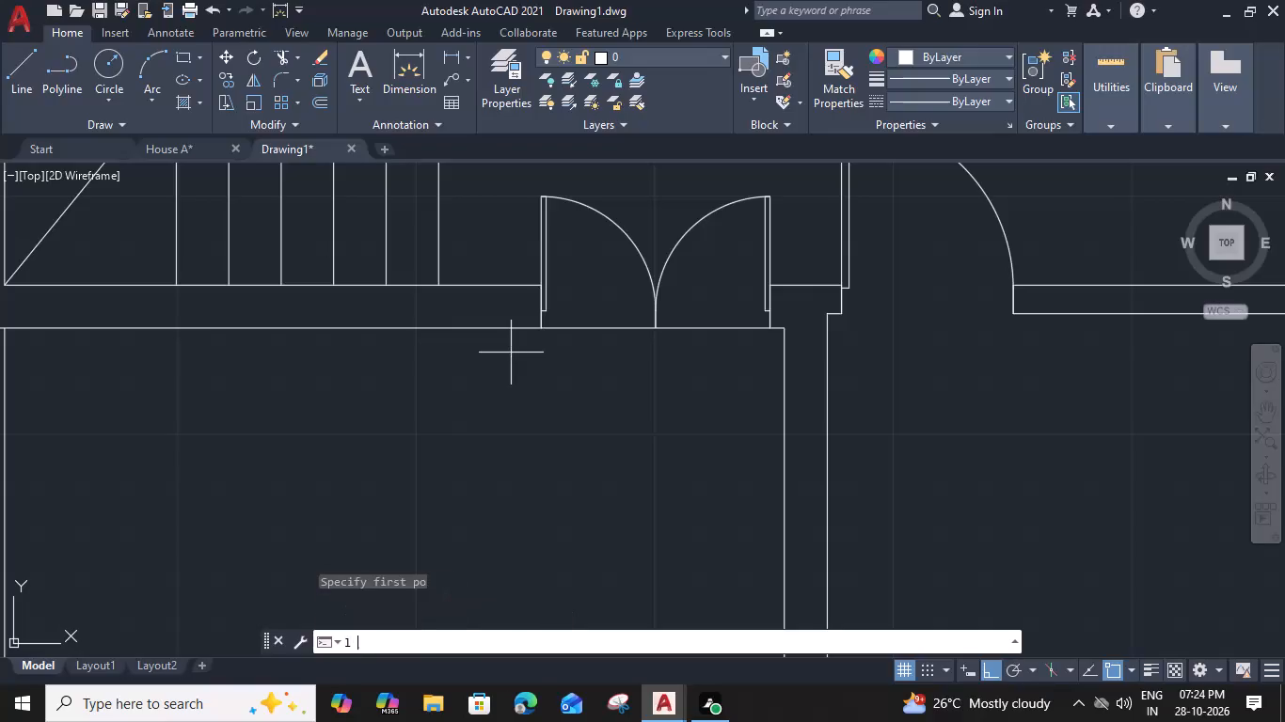
left_click(490, 329)
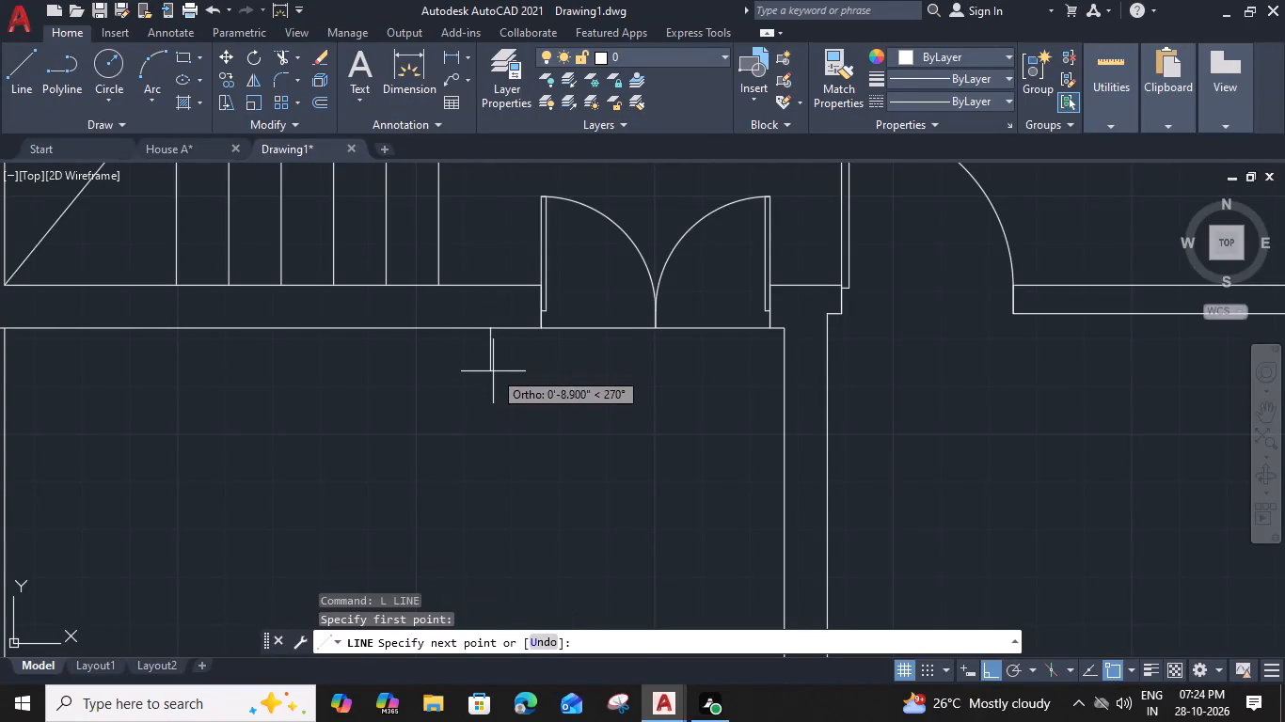
left_click(493, 421)
key("Escape")
Offset the double door's threshold line downward by 11", then offset the new line downward by 11" again to form steps.
left_click(587, 326)
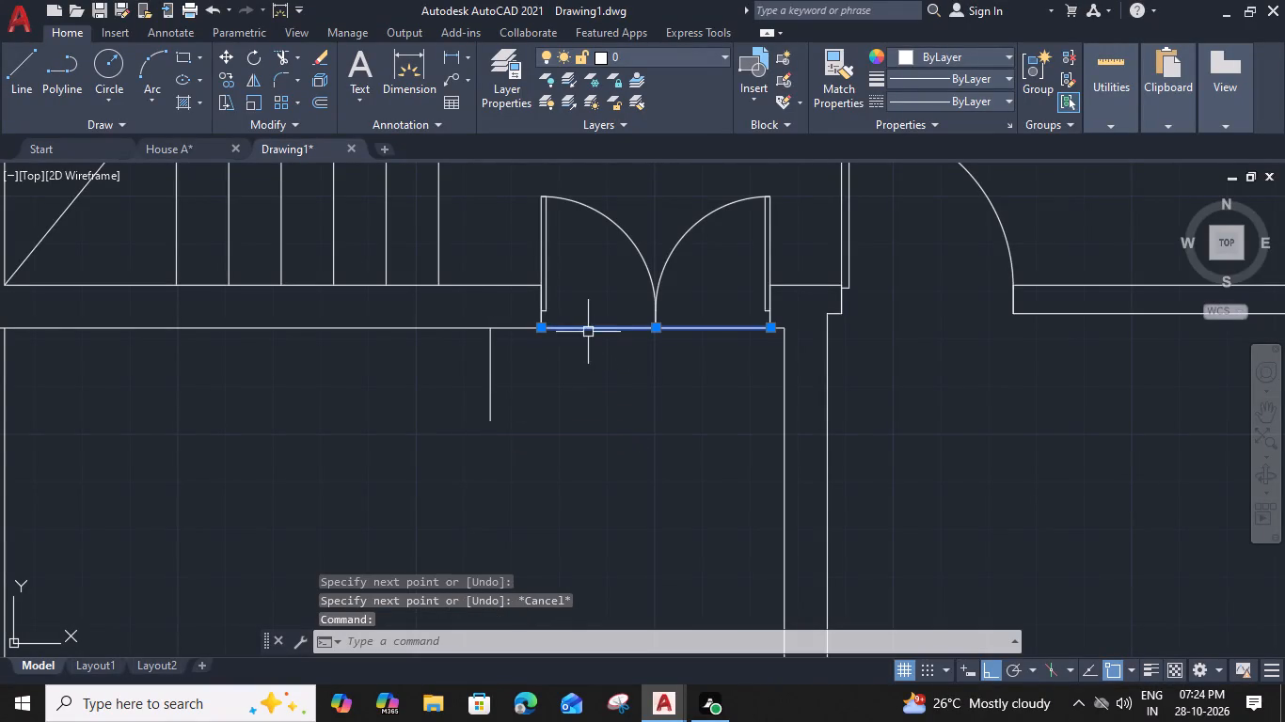
key("o")
key("space")
type("11")
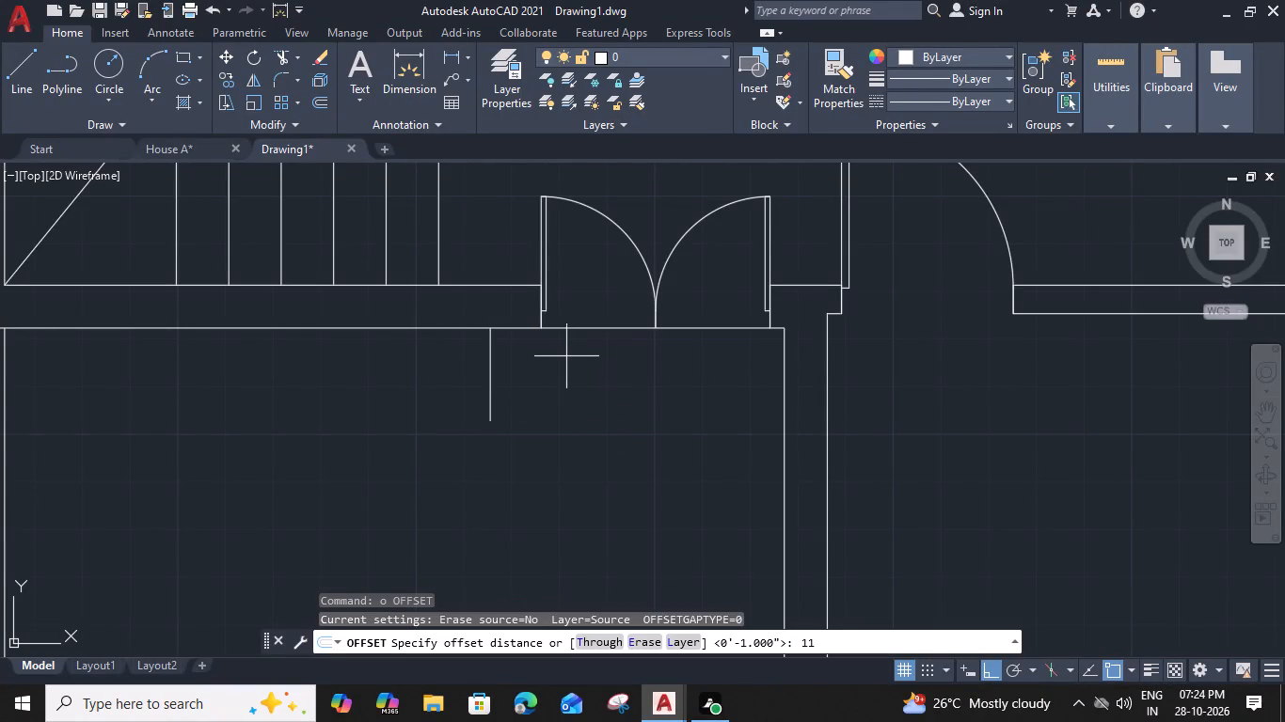
key("shift+quotedbl")
key("Return")
left_click(563, 390)
left_click(583, 381)
left_click(585, 426)
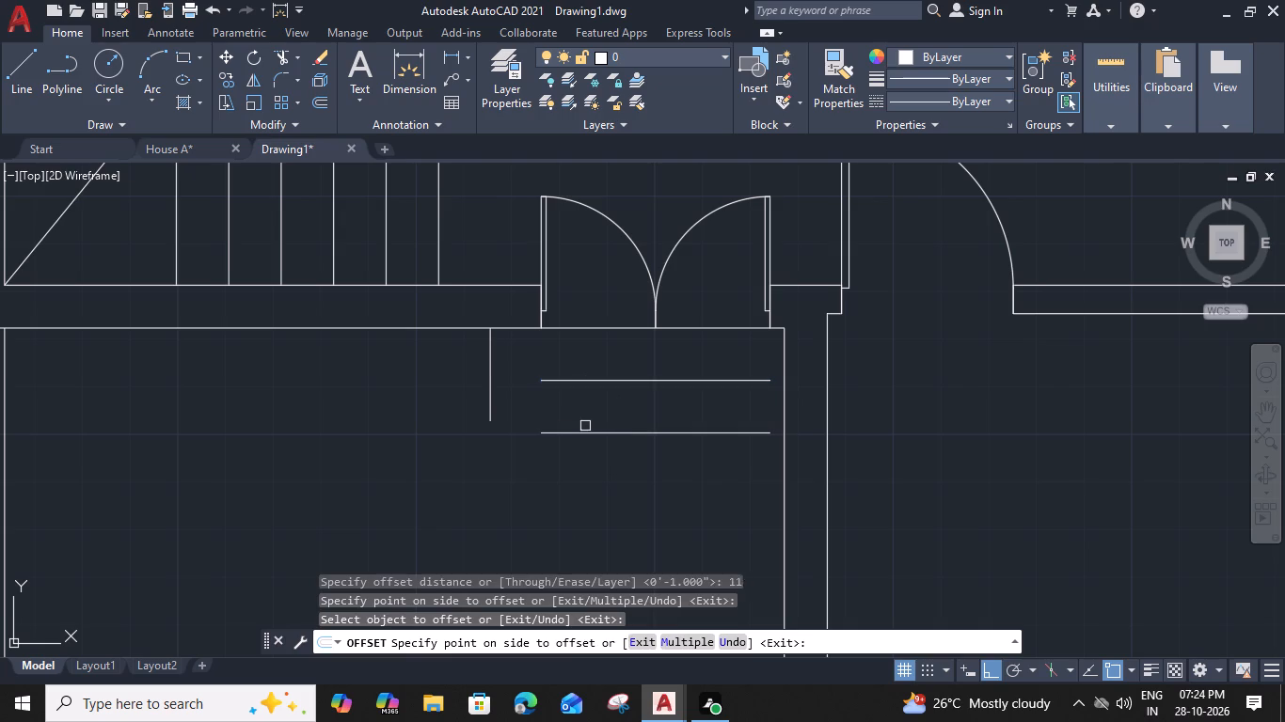
key("Escape")
Extend the two step lines and the short vertical line until they meet each other and the right wall, trimming the lower line's excess left part.
key("e")
type("xx")
key("space")
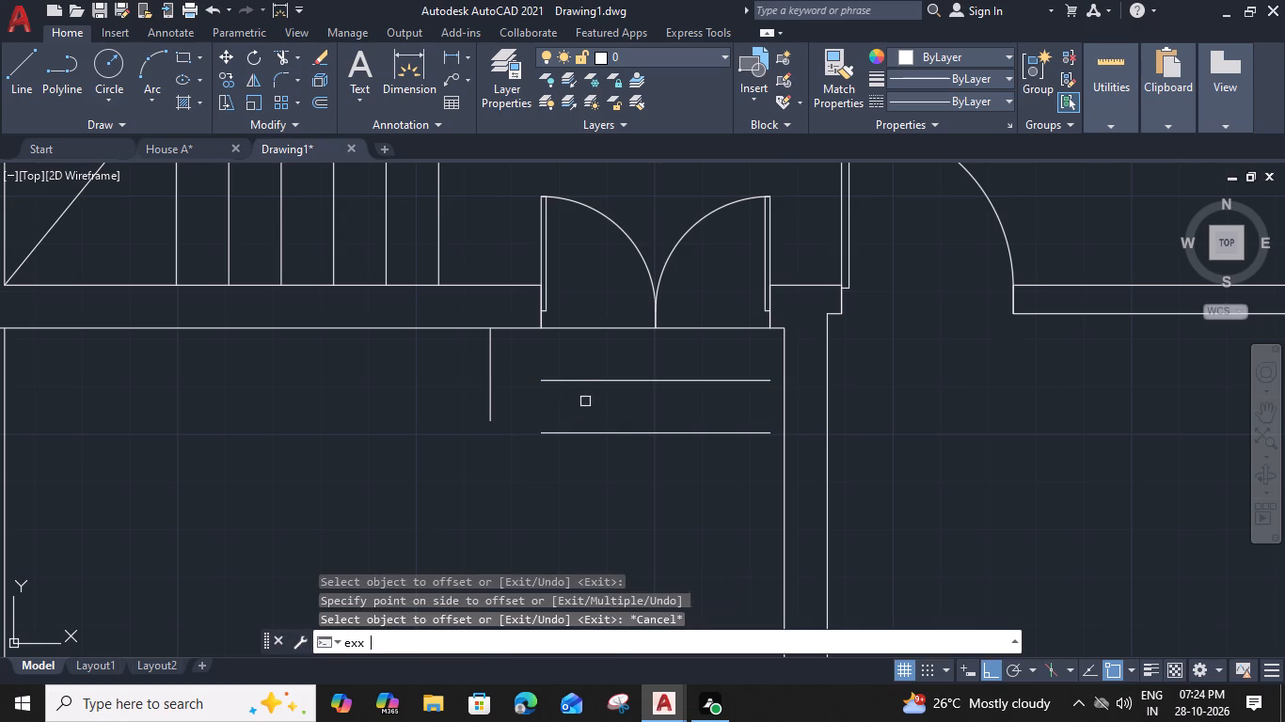
left_click(587, 377)
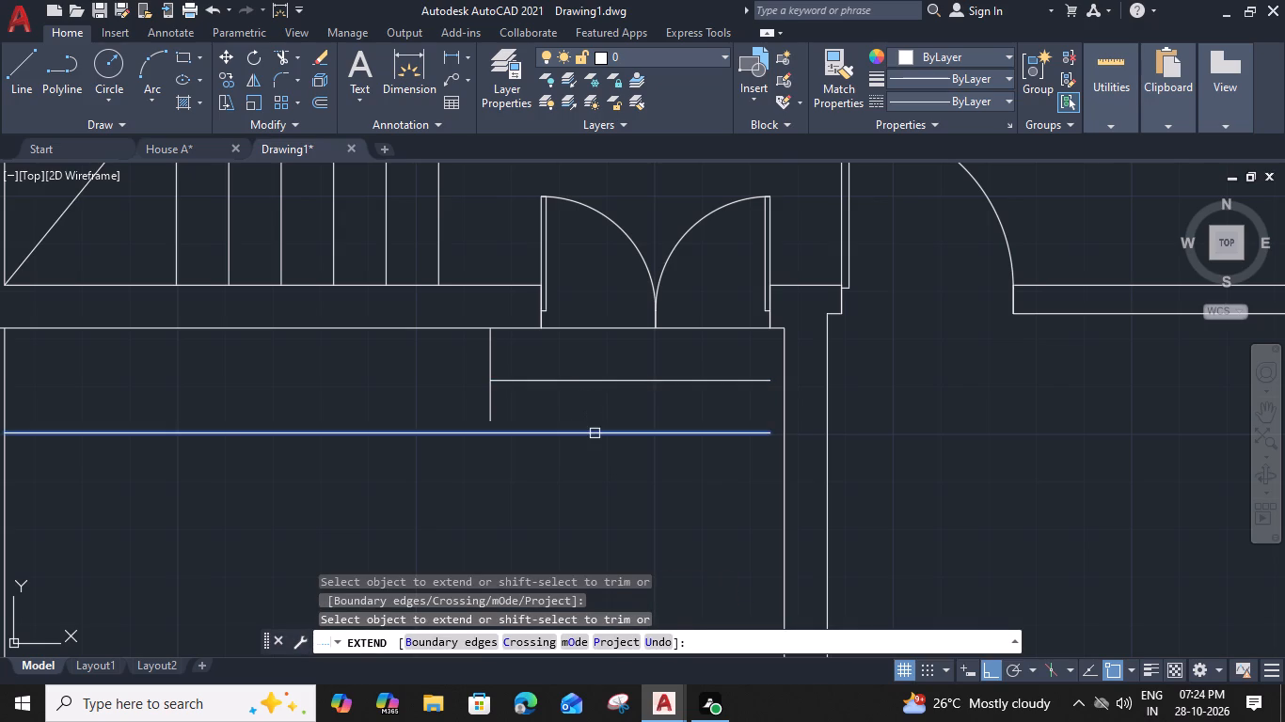
left_click(595, 433)
left_click(489, 408)
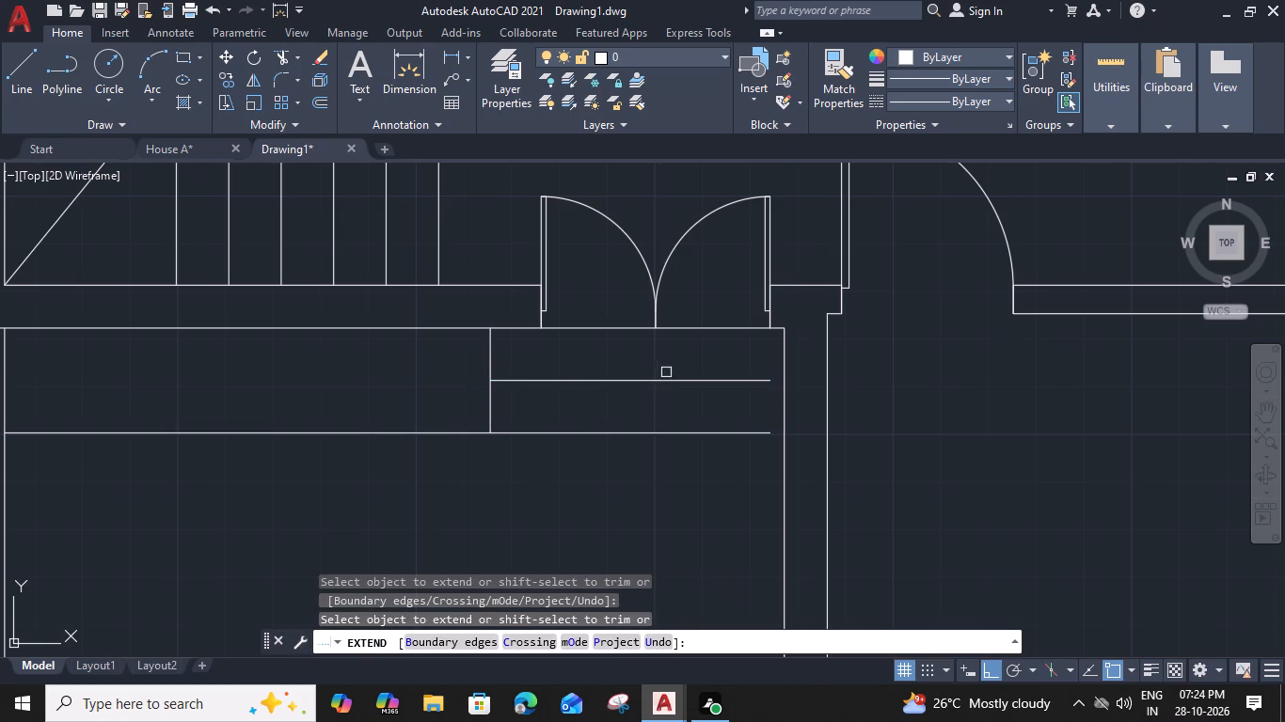
left_click(674, 381)
left_click(636, 437)
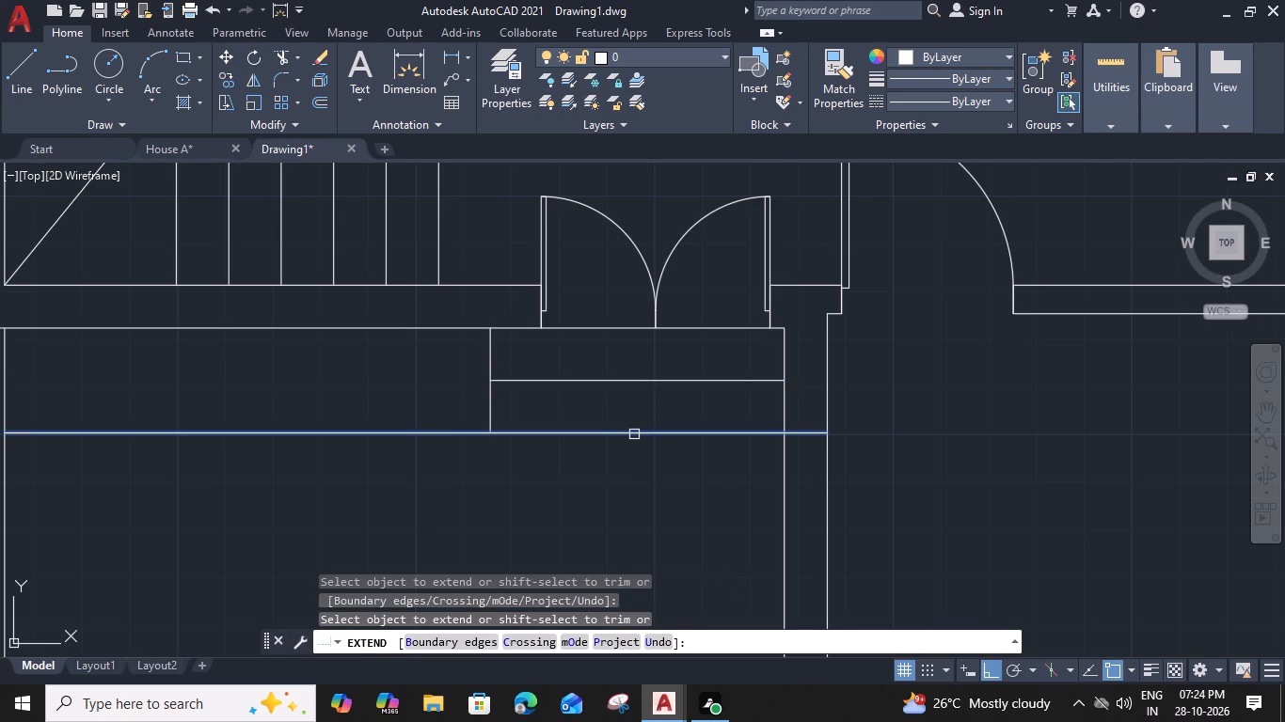
left_click(468, 435, "shift")
key("Escape")
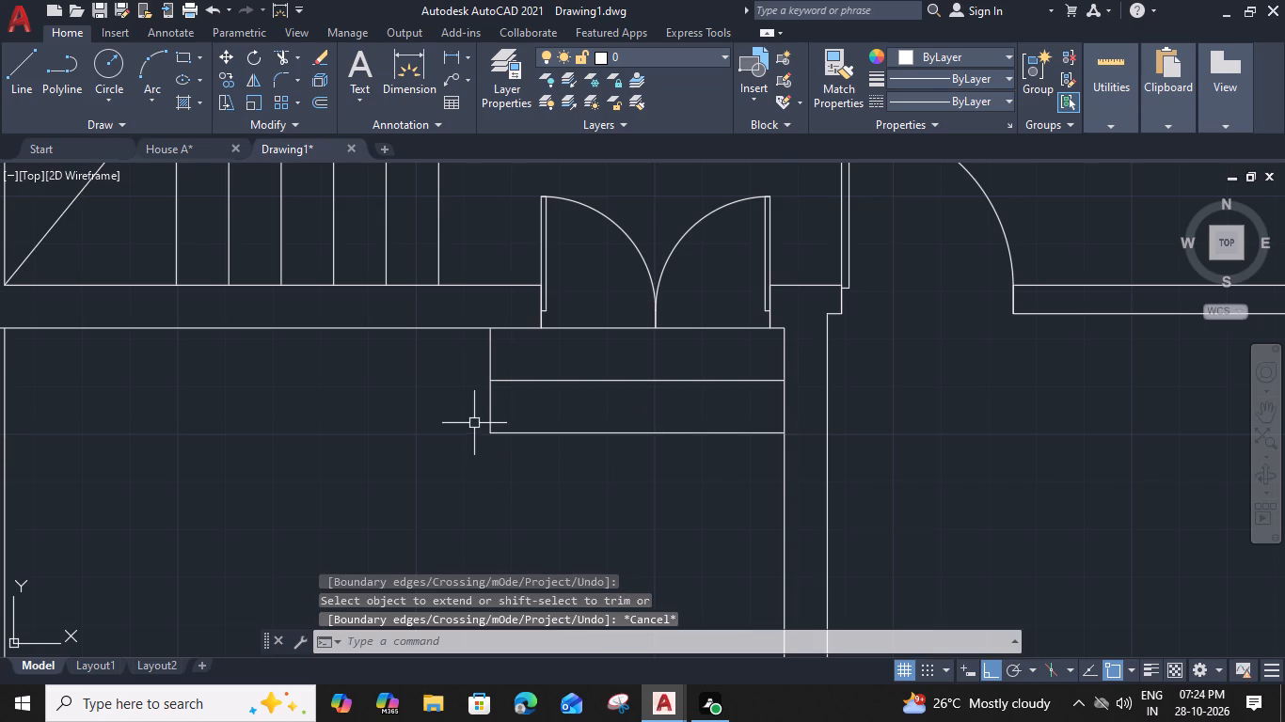
Offset the steps' left vertical edge outward to the left by 3".
left_click(487, 416)
type("o")
key("space")
type("3\"")
key("Return")
left_click(461, 423)
key("Escape")
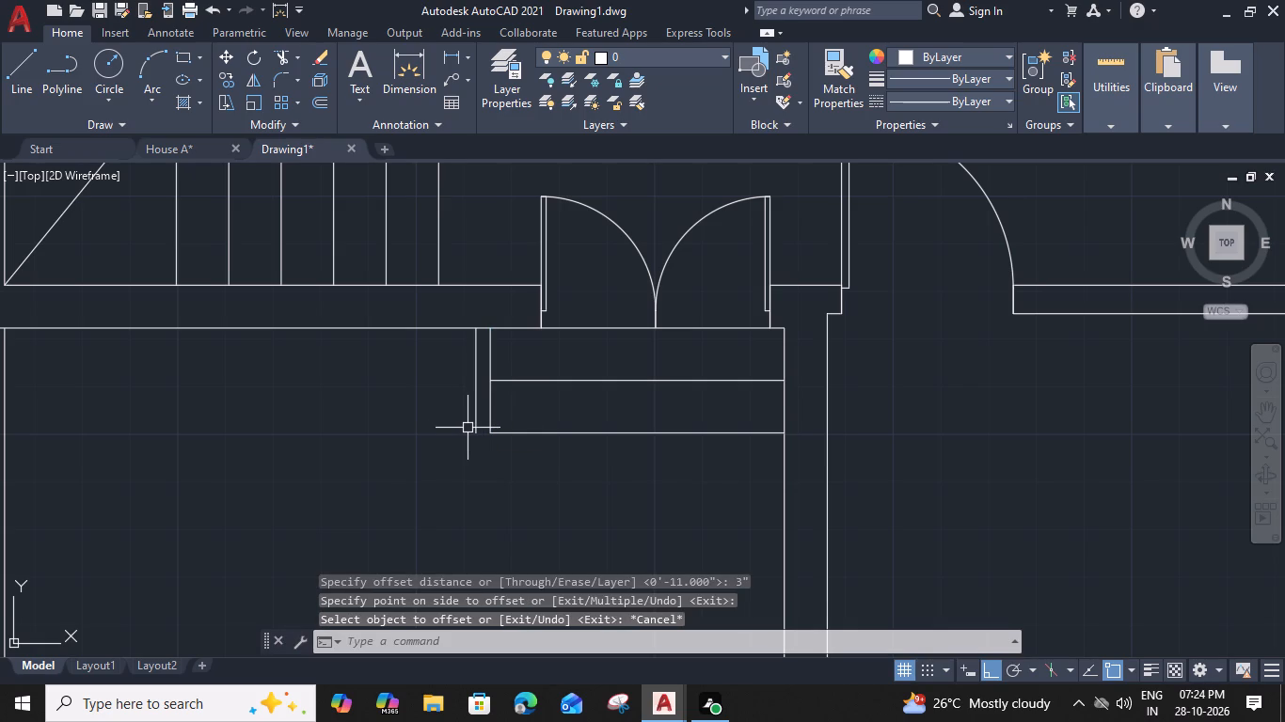
Draw a circle of about 1.3" radius at the lower end of the two vertical side lines, reaching the steps' lower-left corner.
middle_click_drag(506, 426, 592, 424)
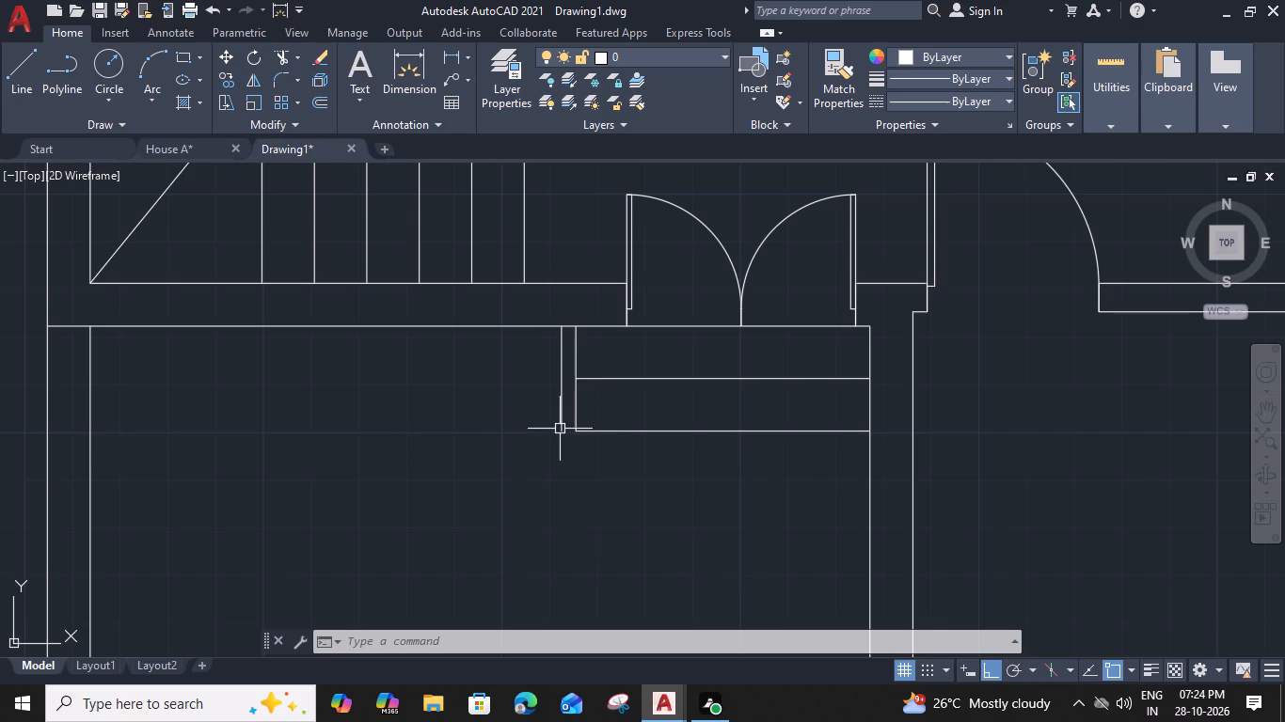
key("c")
key("space")
scroll(575, 433, "up", 2)
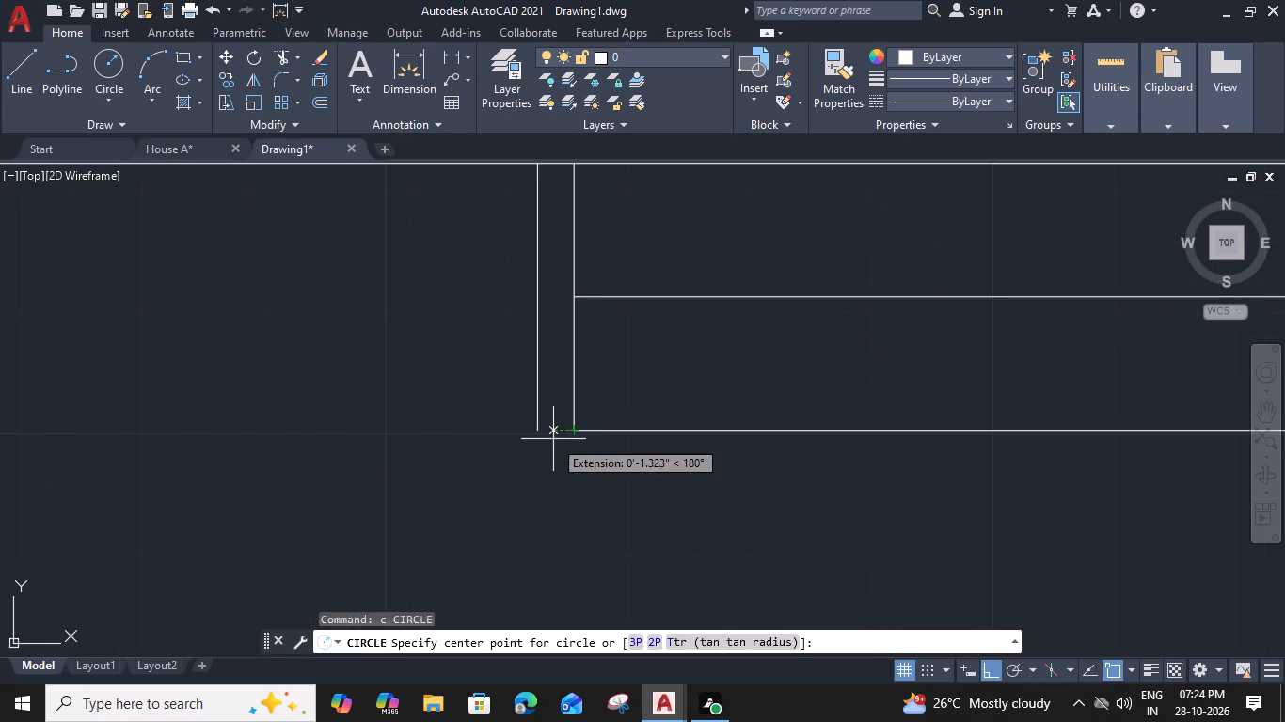
left_click(553, 431)
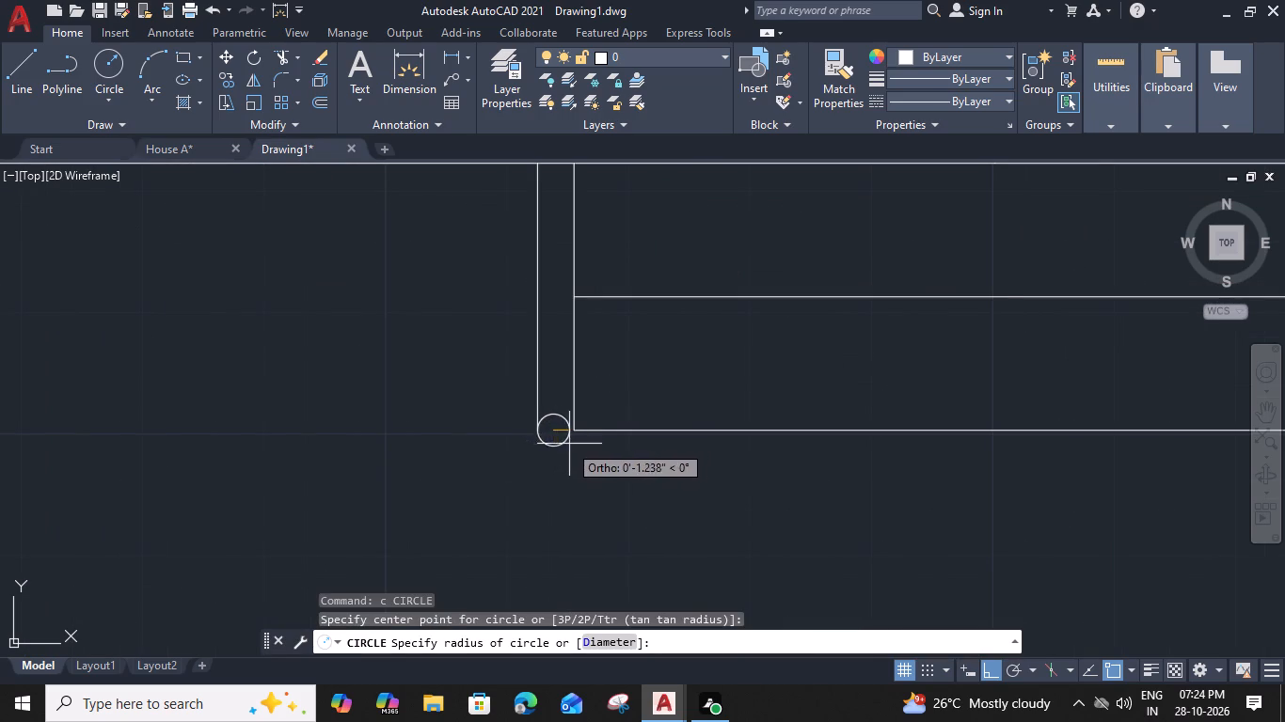
scroll(569, 429, "up", 2)
left_click(576, 431)
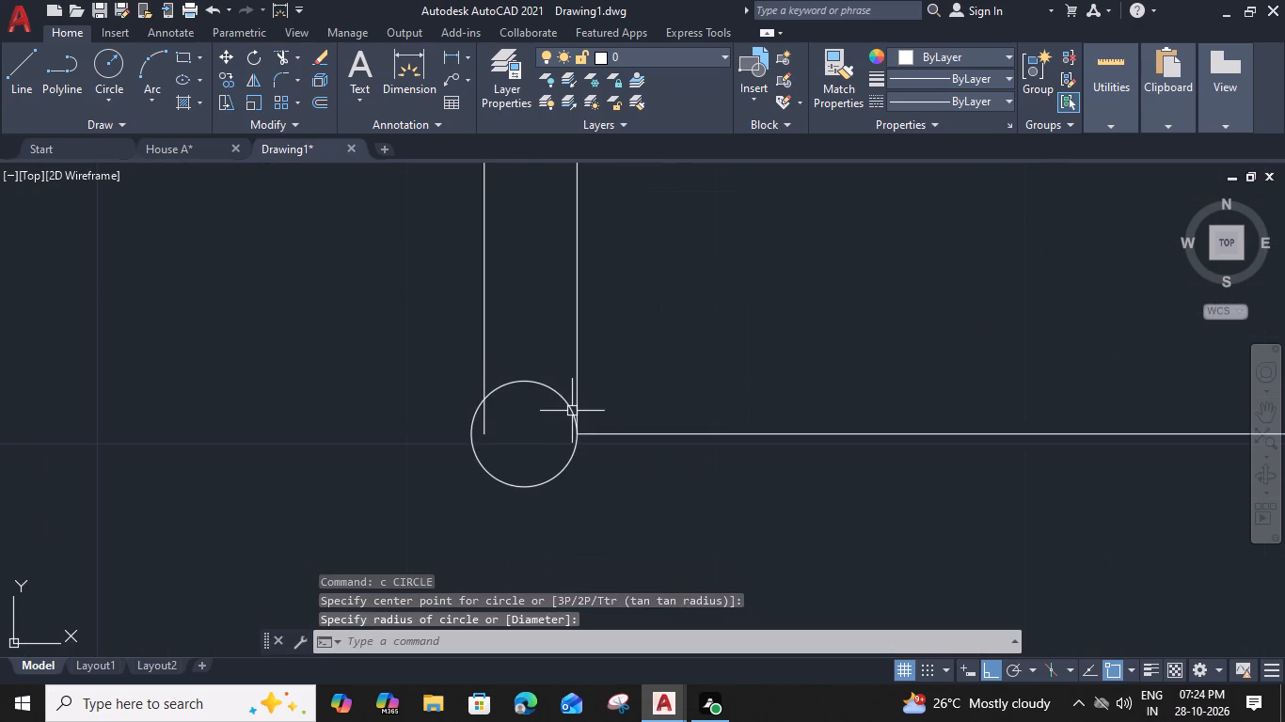
Move the circle at the rail's lower end slightly right so it sits centred across the two vertical rail lines.
left_click(572, 411)
type("m")
key("space")
left_click(576, 440)
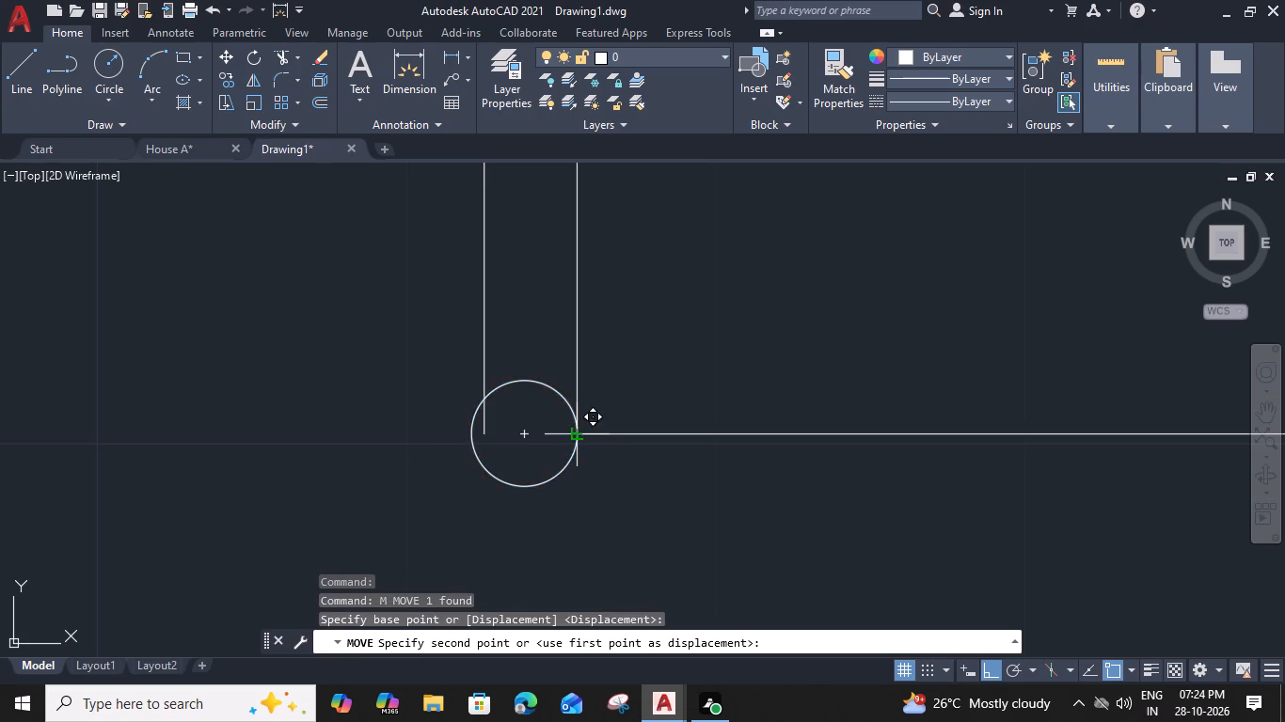
scroll(582, 438, "up", 2)
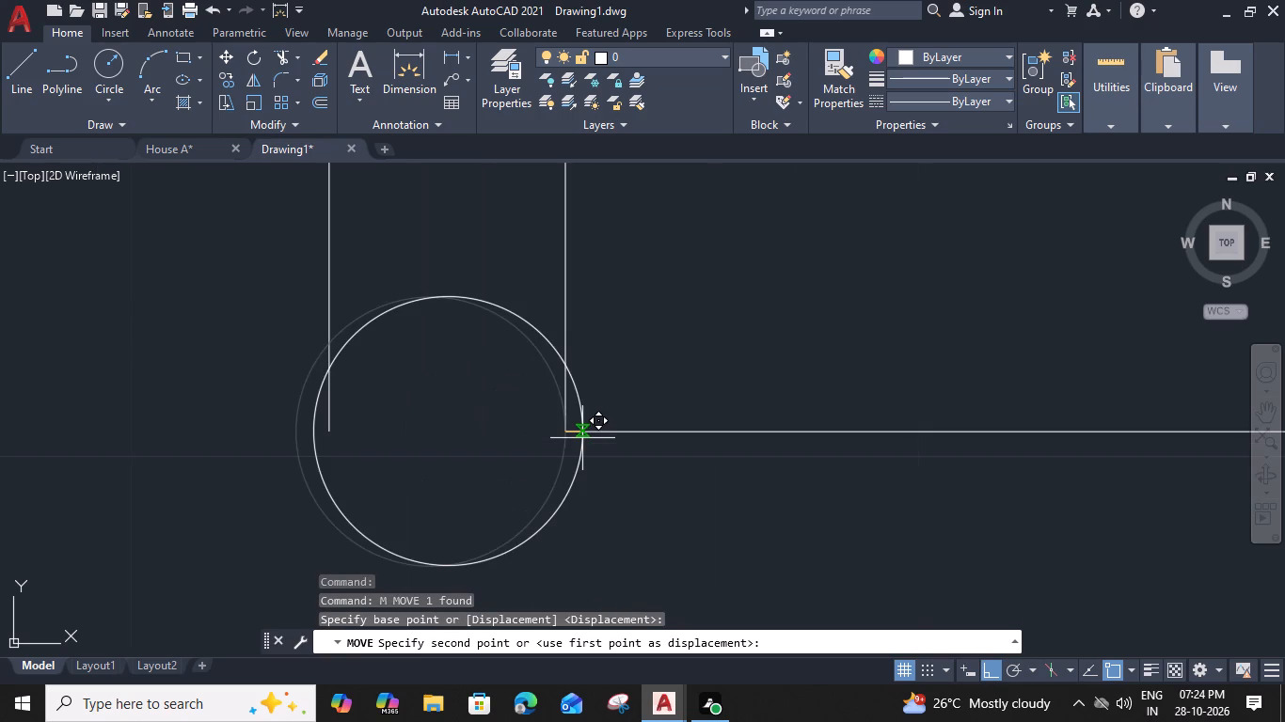
left_click(581, 436)
Trim the ends of the two rail lines and the lower step line that fall inside the circle.
key("t")
key("r")
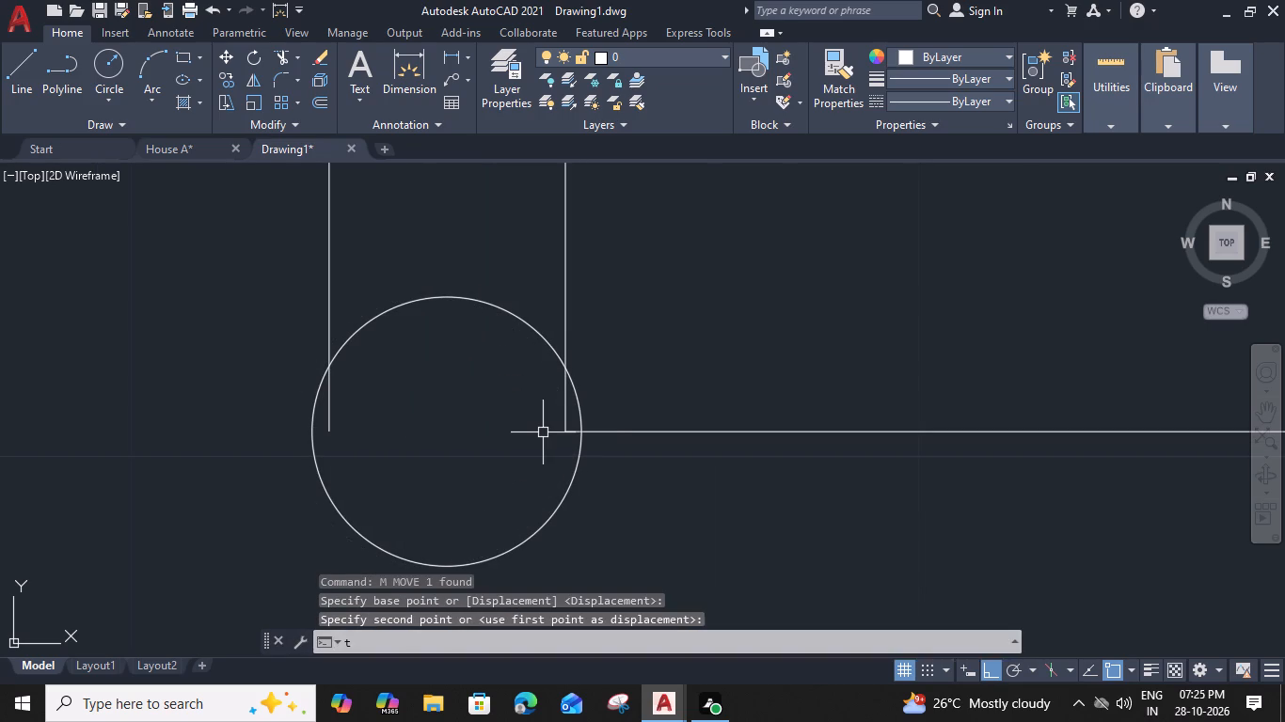
key("space")
left_click(560, 413)
double_click(569, 430)
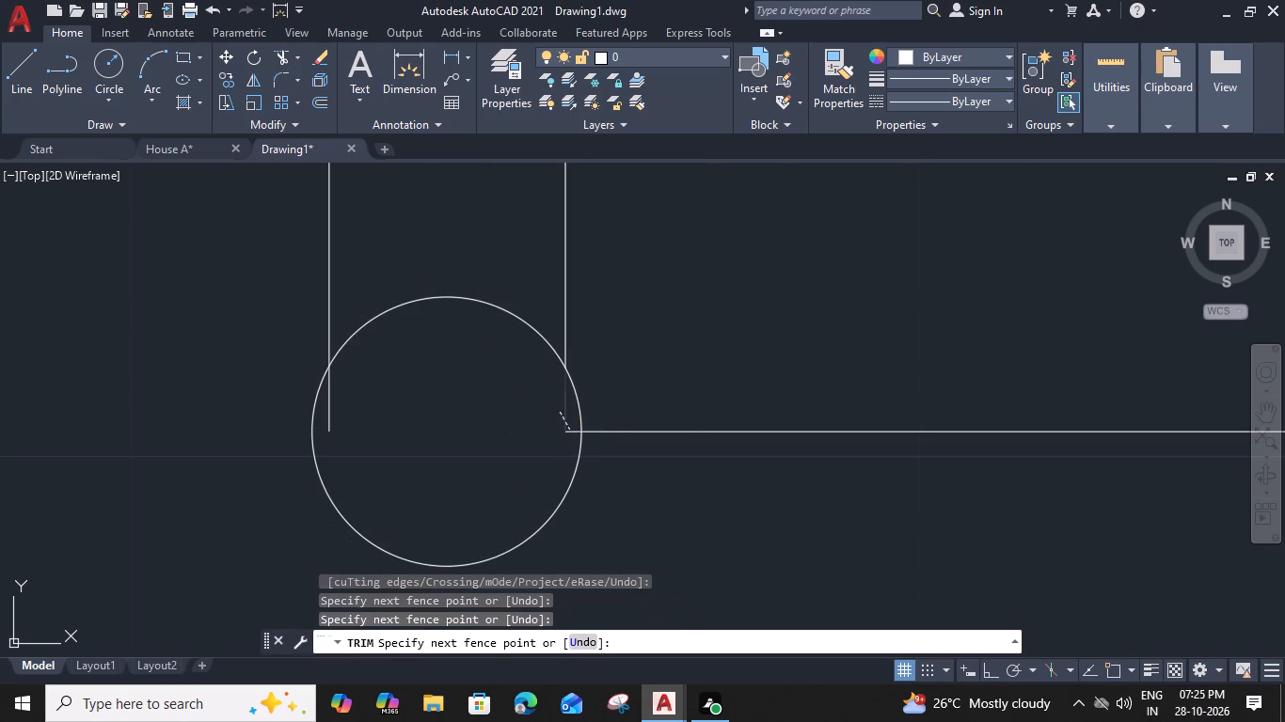
left_click(570, 433)
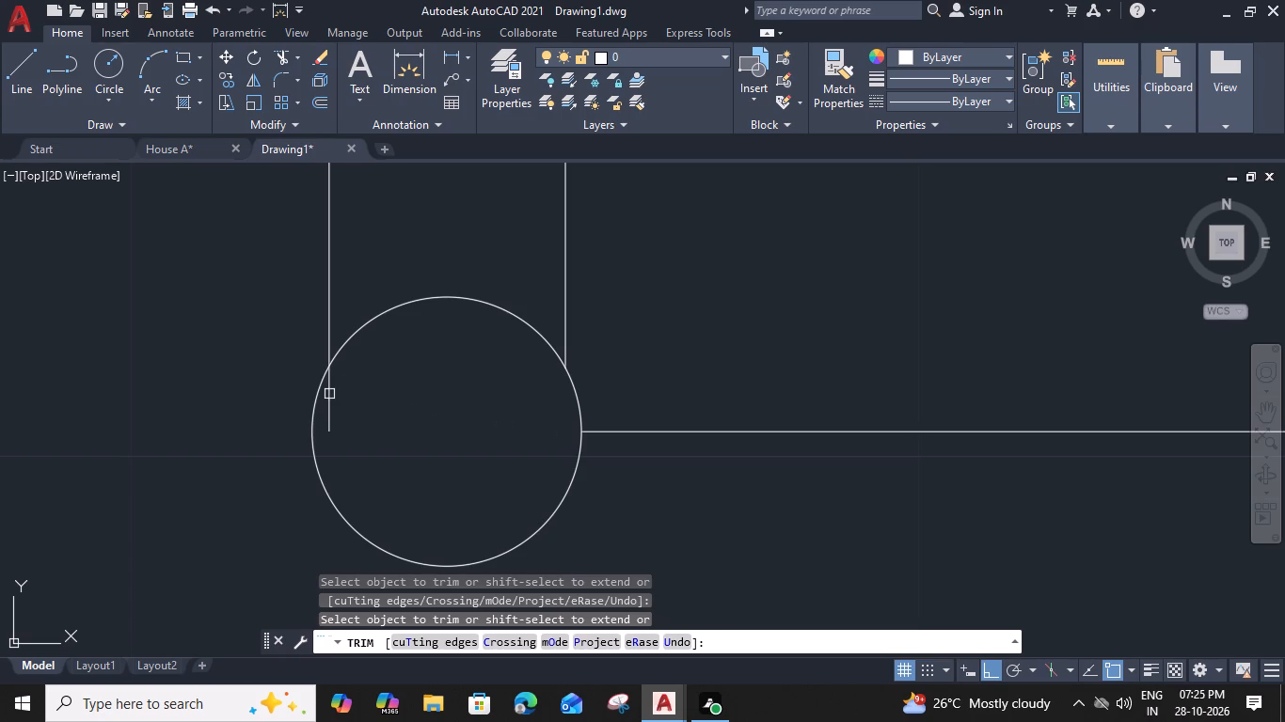
left_click(326, 395)
key("Escape")
Offset the rail-end circle inward by 0.2" four times in succession, making four concentric inner circles.
left_click(407, 290)
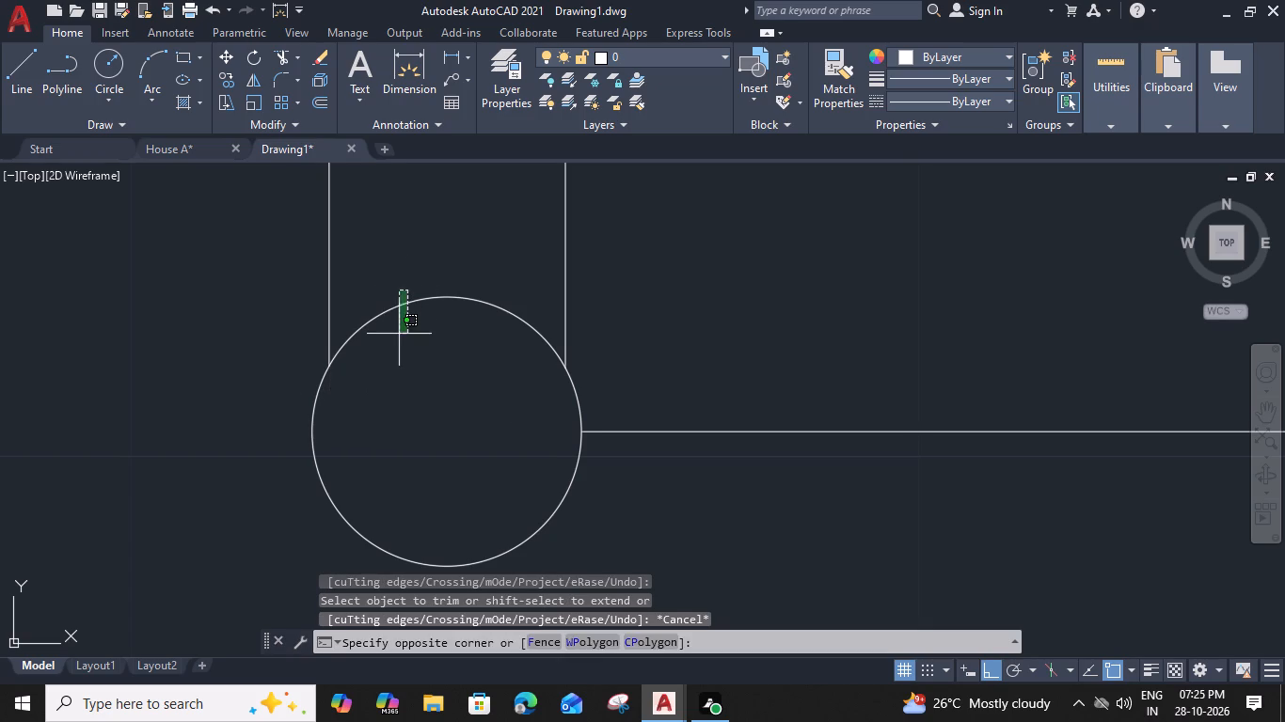
left_click(398, 339)
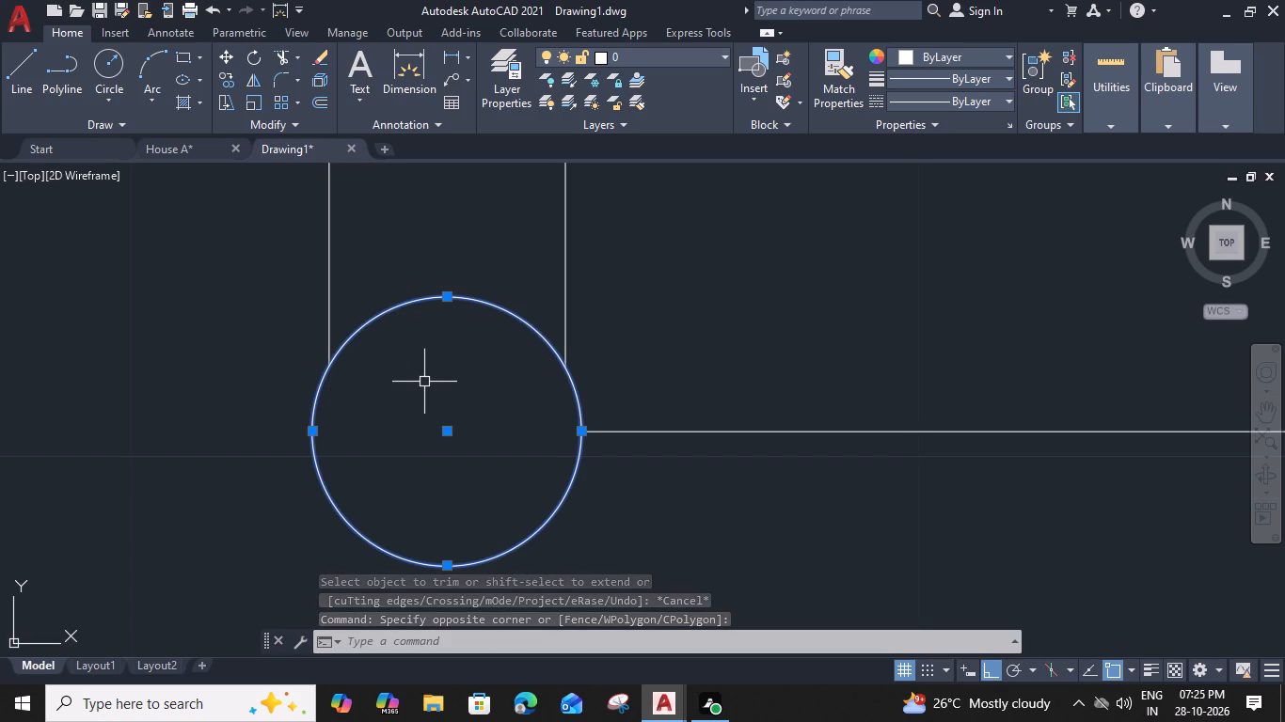
type("o")
key("space")
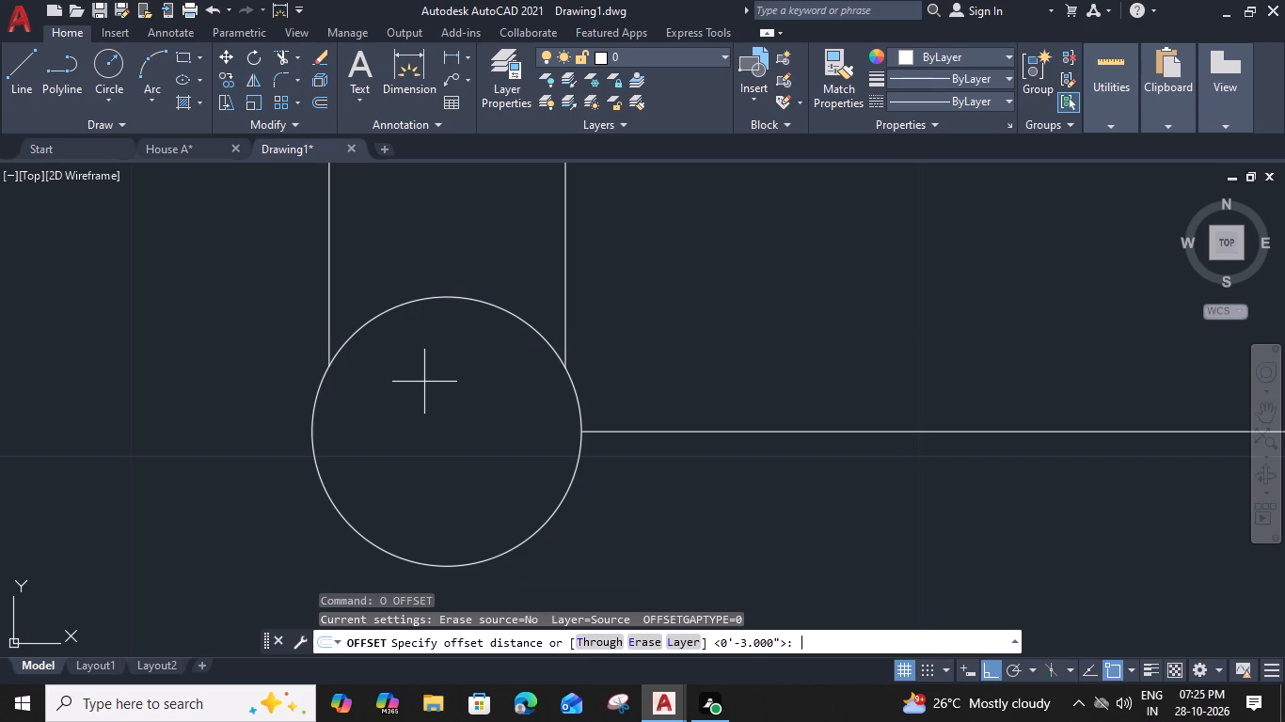
key("2")
key("Delete")
key("BackSpace")
type("0.2\"")
key("Return")
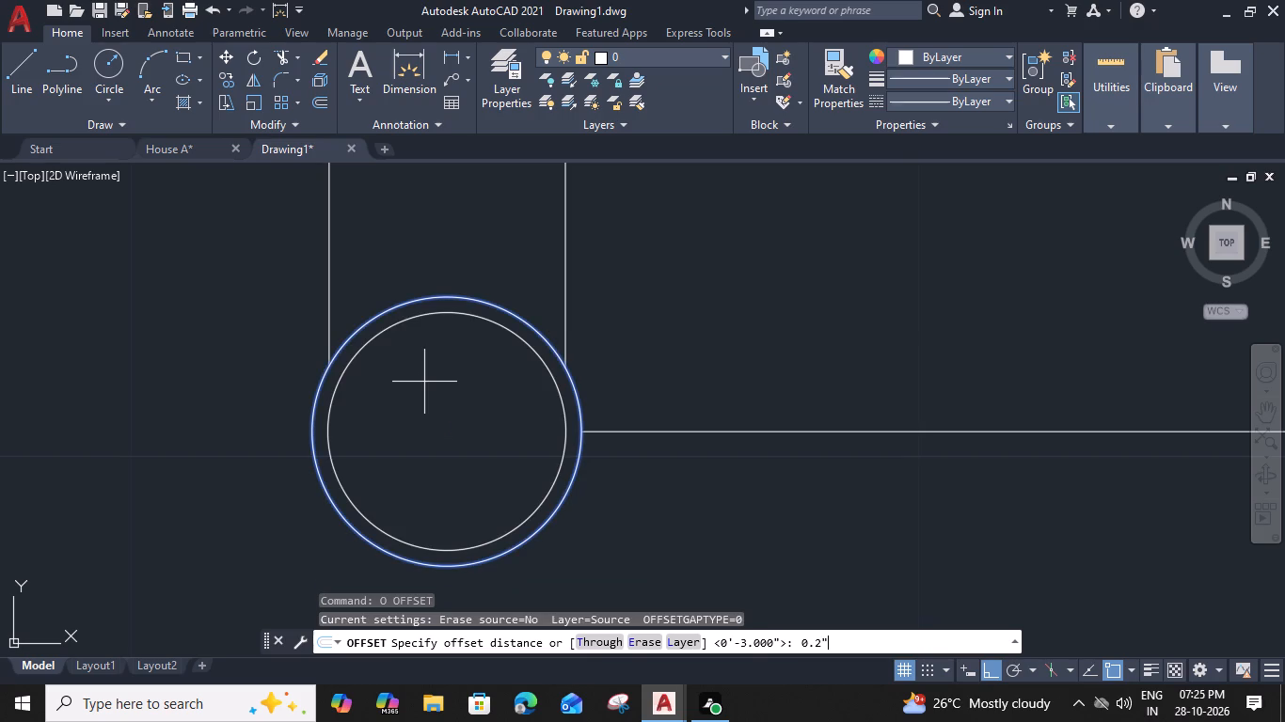
left_click(437, 410)
left_click(559, 403)
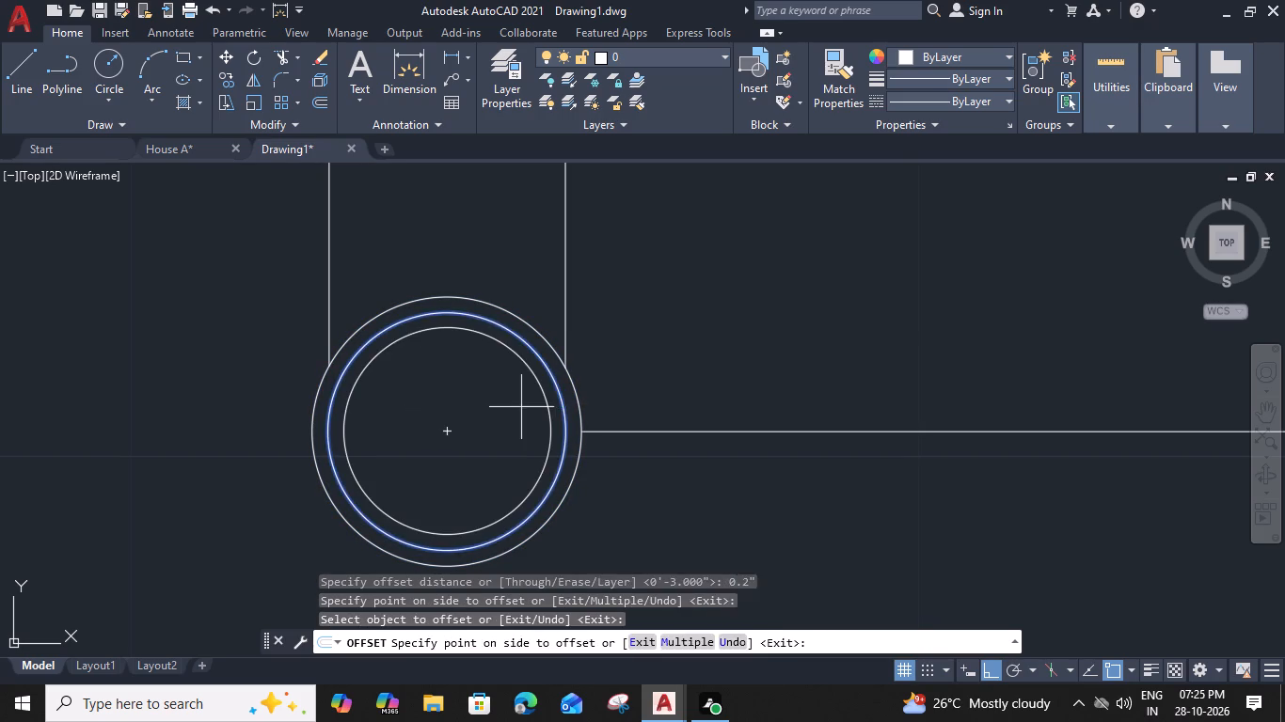
left_click(507, 413)
left_click(546, 410)
left_click(508, 411)
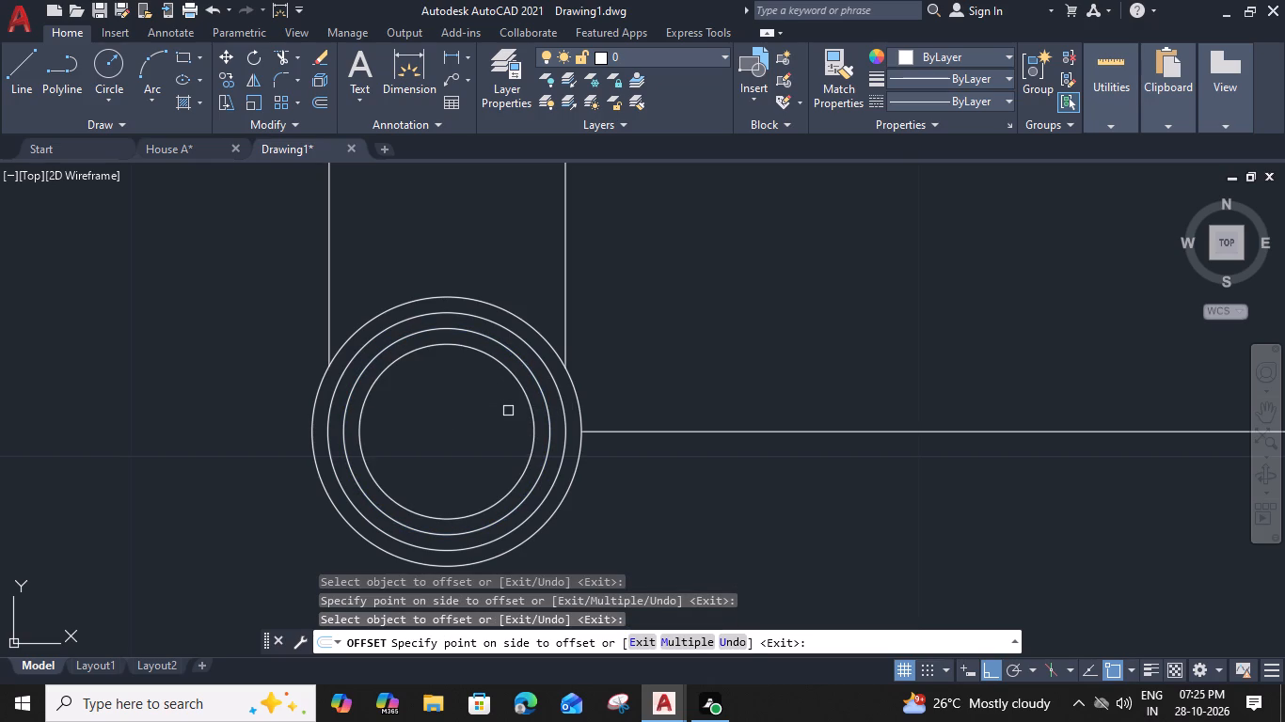
left_click(529, 412)
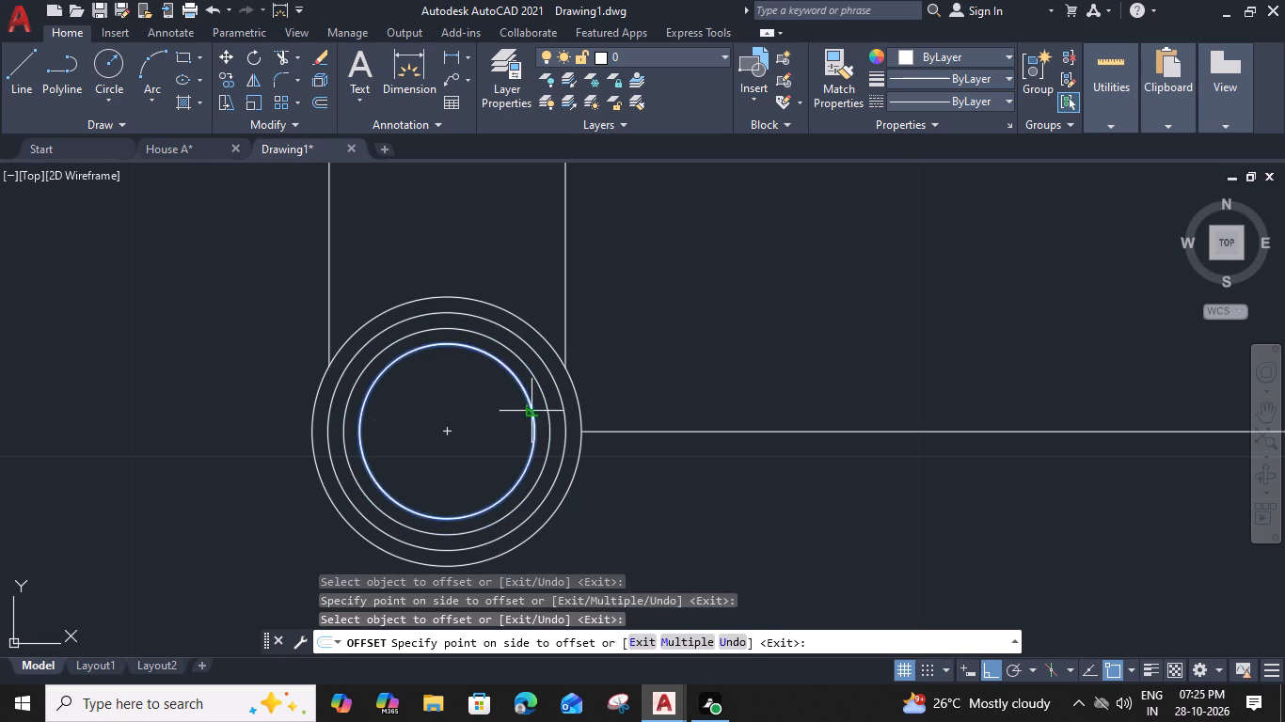
left_click(508, 416)
key("Escape")
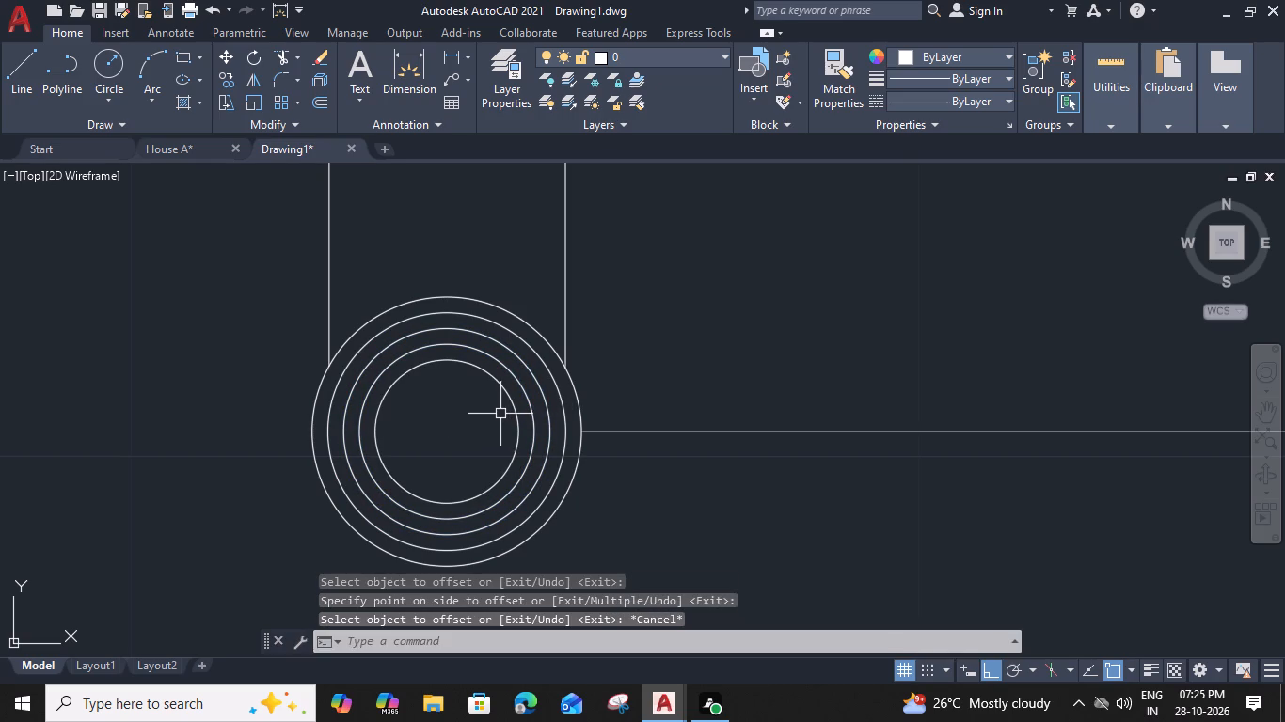
Remove the second and third circles from the outside, keeping the outer circle and the two innermost ones.
type("tr")
key("space")
left_click(563, 416)
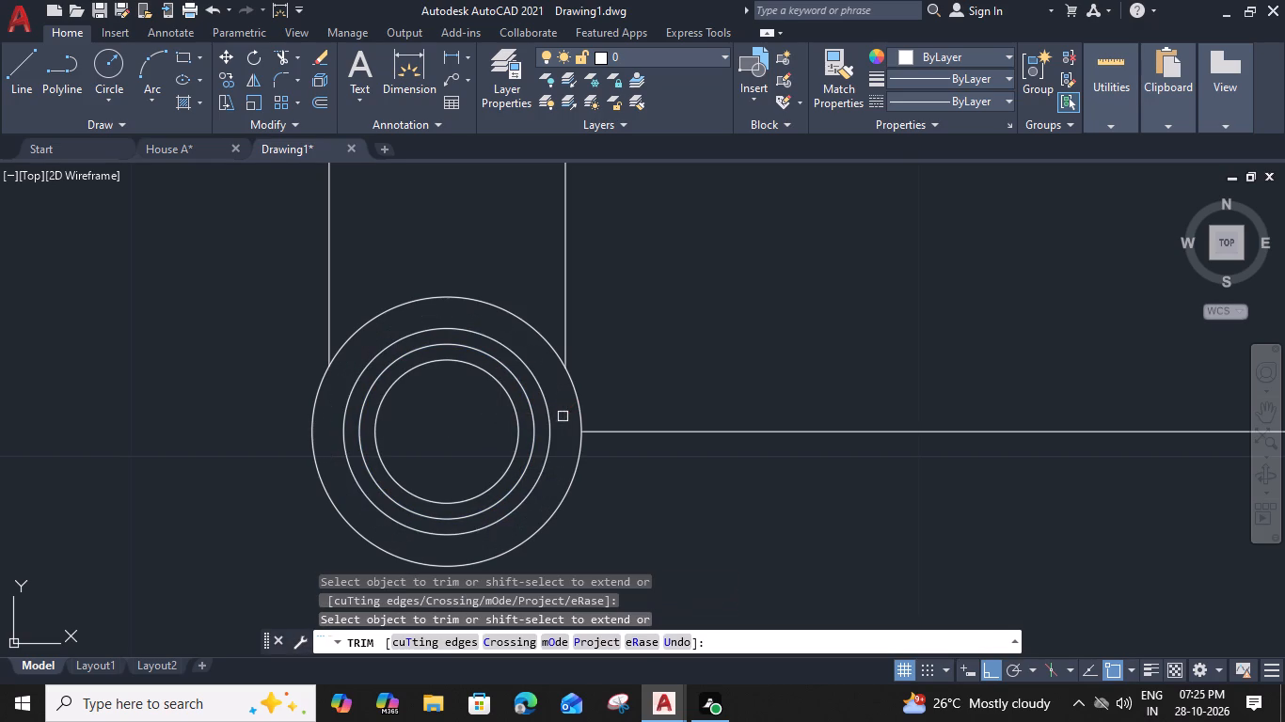
left_click(551, 413)
key("Escape")
Offset both horizontal entrance step lines downward by 1".
scroll(549, 410, "down", 3)
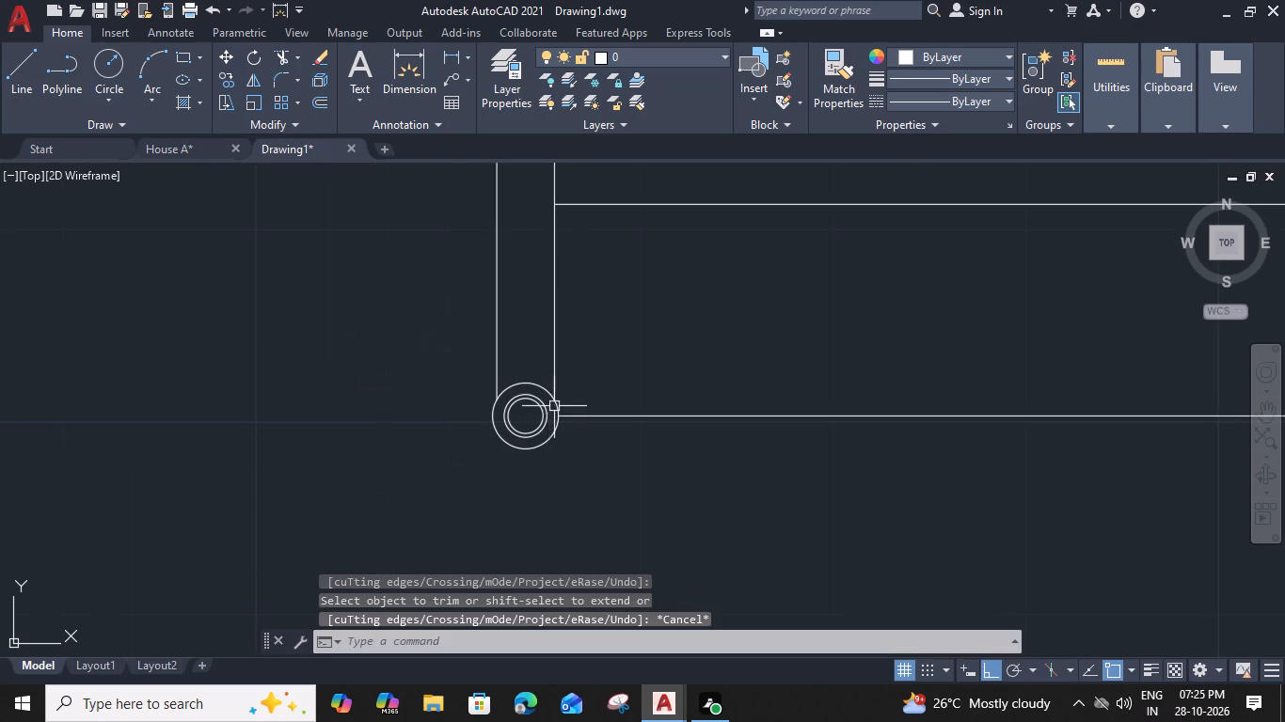
scroll(575, 393, "down", 2)
middle_click_drag(609, 360, 592, 412)
left_click(642, 373)
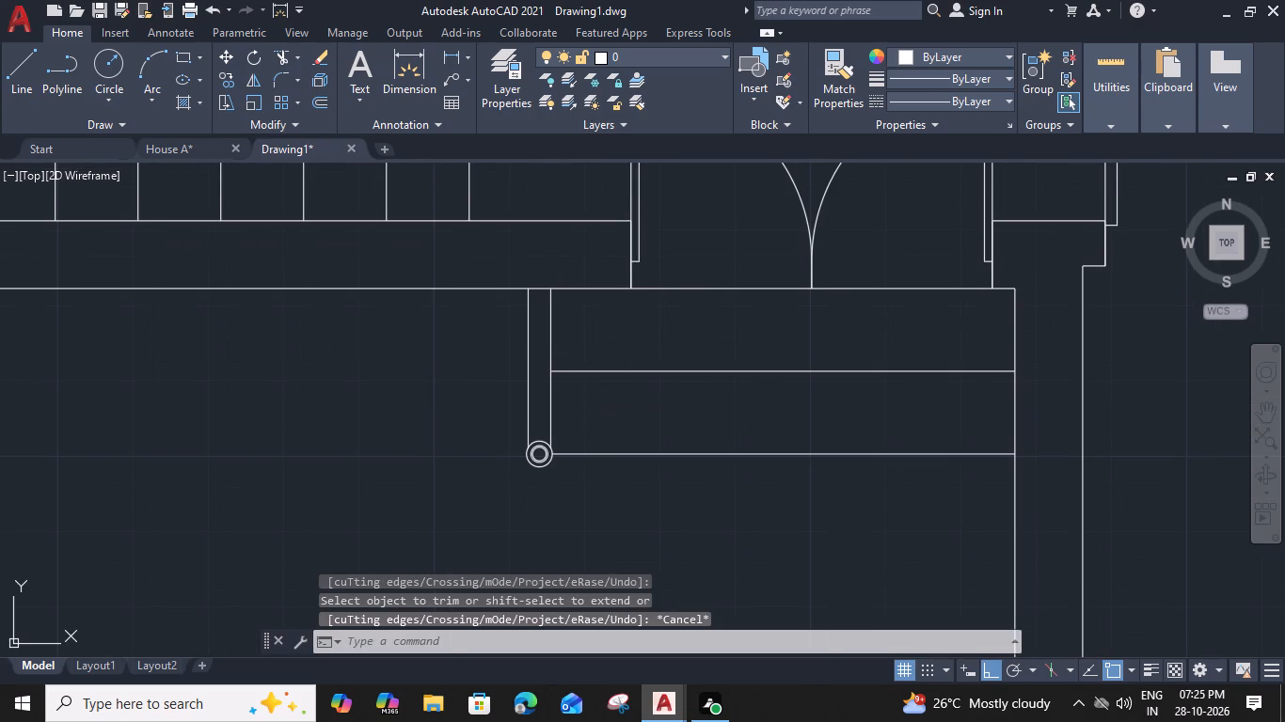
left_click(643, 452)
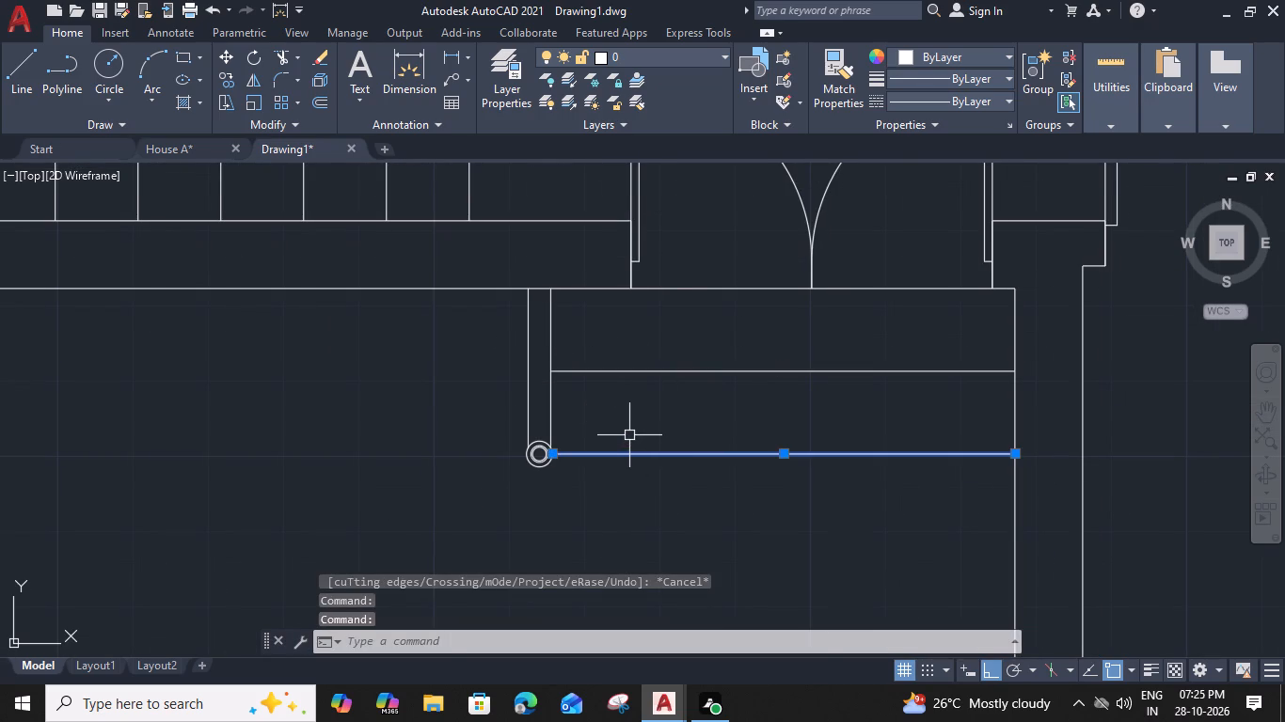
type("o")
key("space")
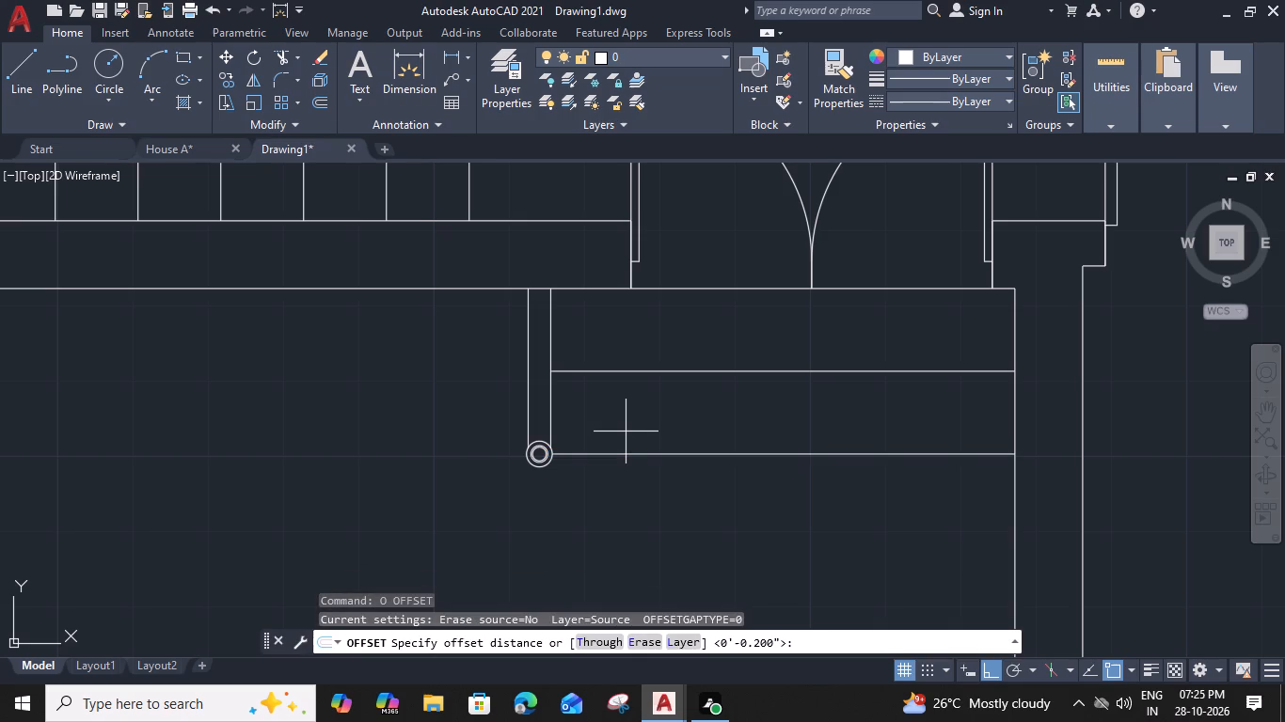
key("1")
key("shift+quotedbl")
key("Return")
left_click(620, 478)
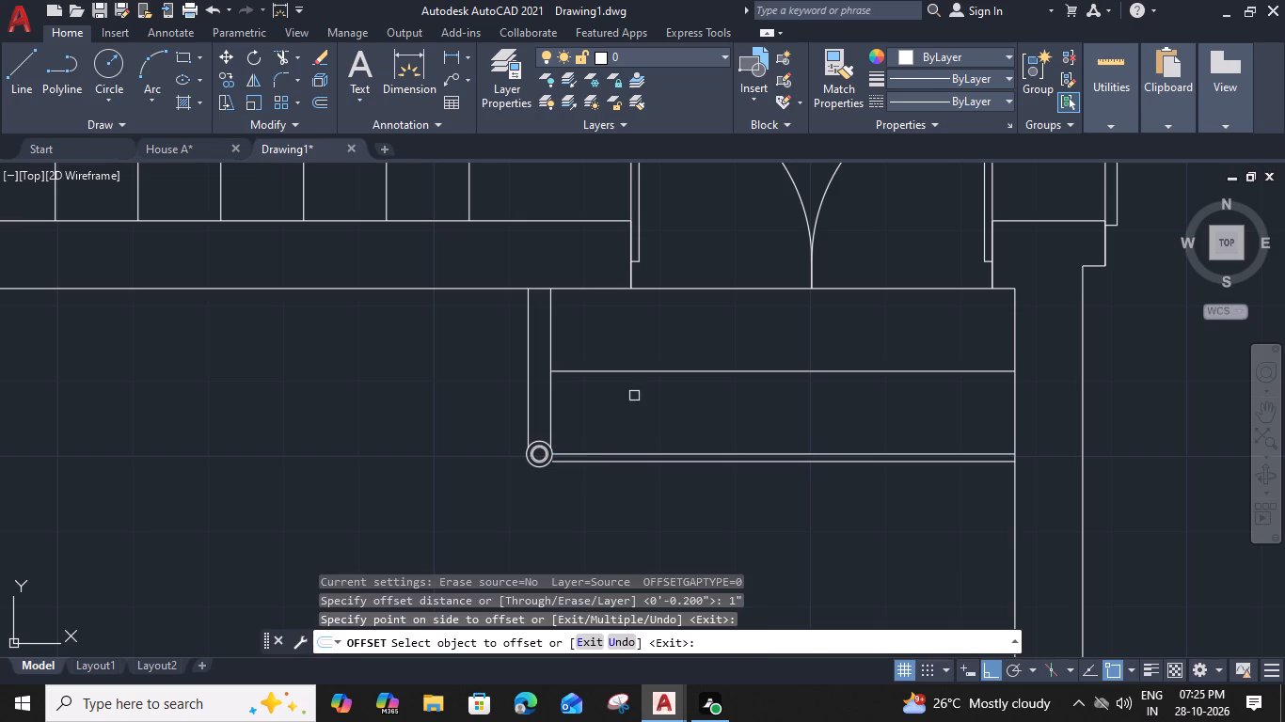
left_click_drag(647, 370, 647, 386)
left_click(644, 415)
key("Escape")
Change the linetype of the two new offset step lines to the dashed ACAD_ISO02W100.
left_click(643, 463)
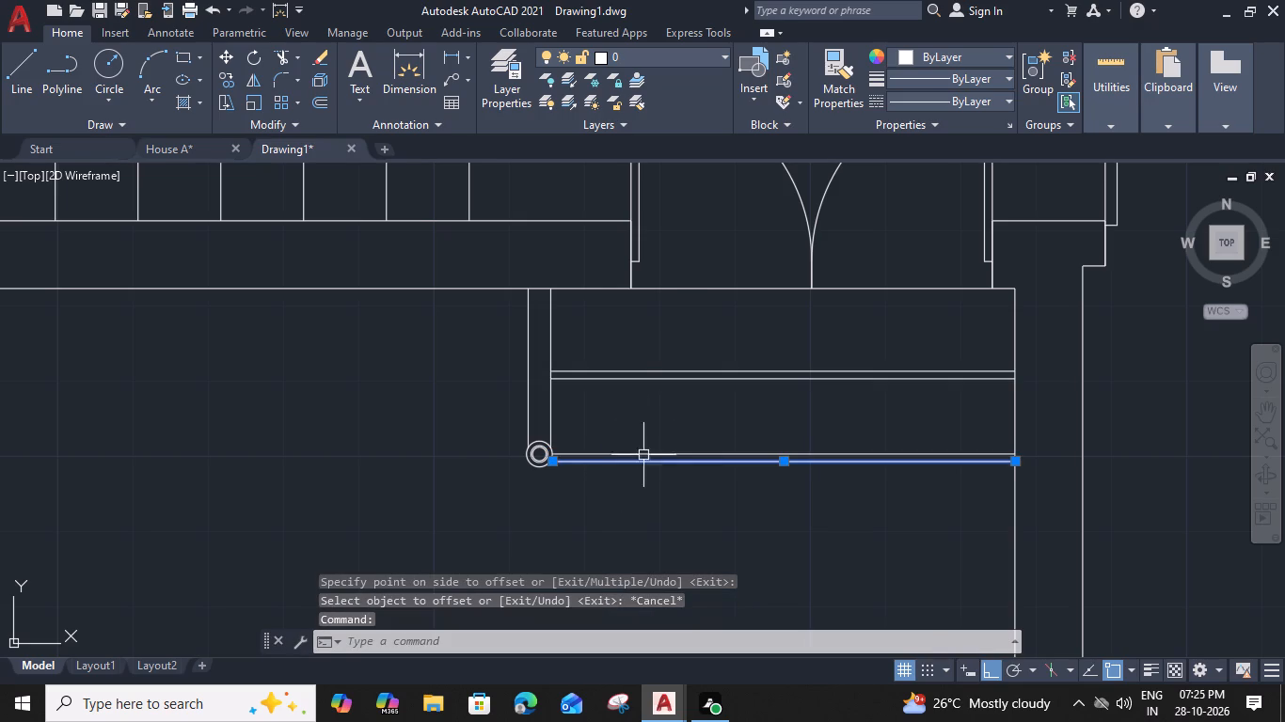
left_click(655, 381, "shift")
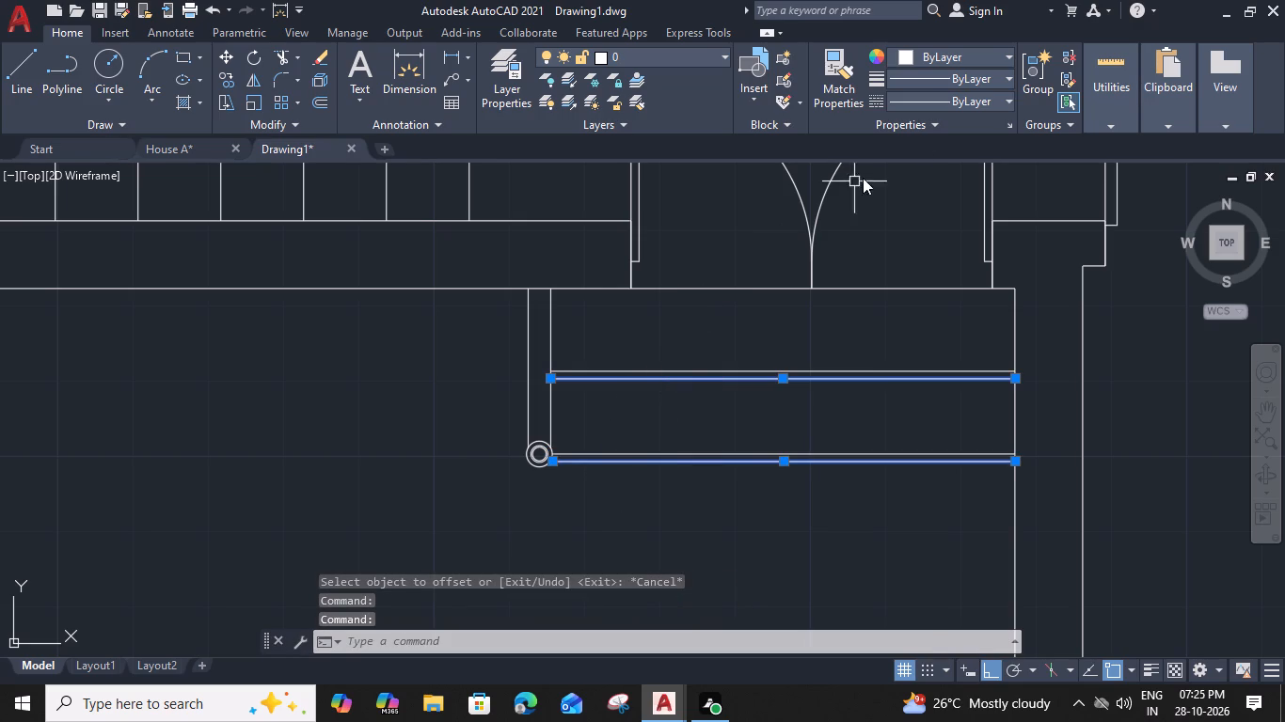
left_click(980, 89)
left_click(982, 100)
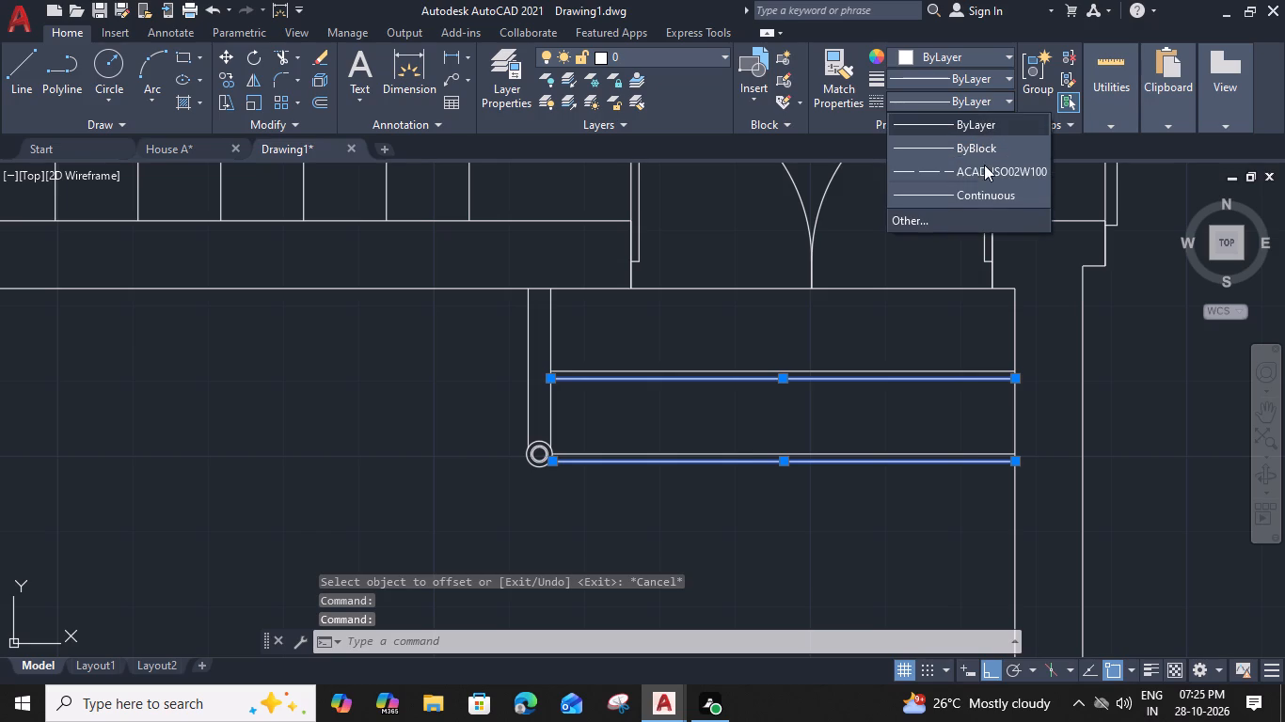
left_click(984, 180)
key("Escape")
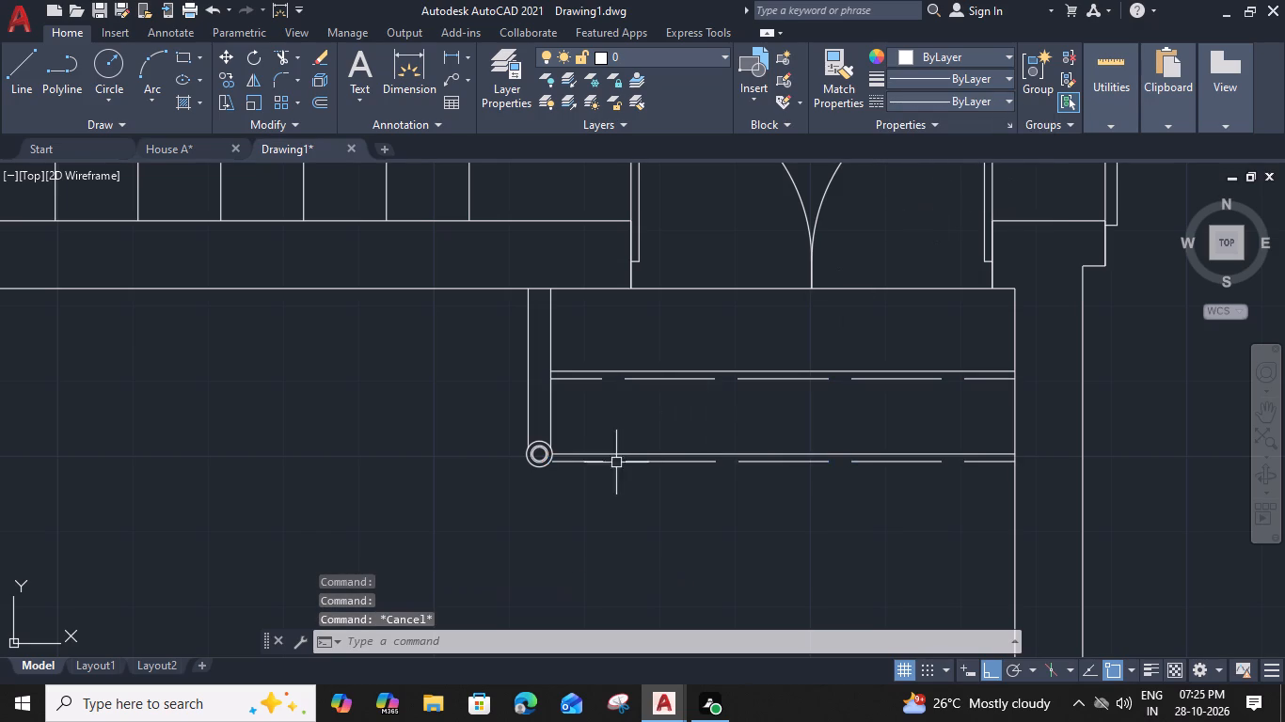
Offset the right end line of the upper stair flight outward to the right by 1".
scroll(650, 417, "down", 2)
middle_click_drag(598, 293, 640, 490)
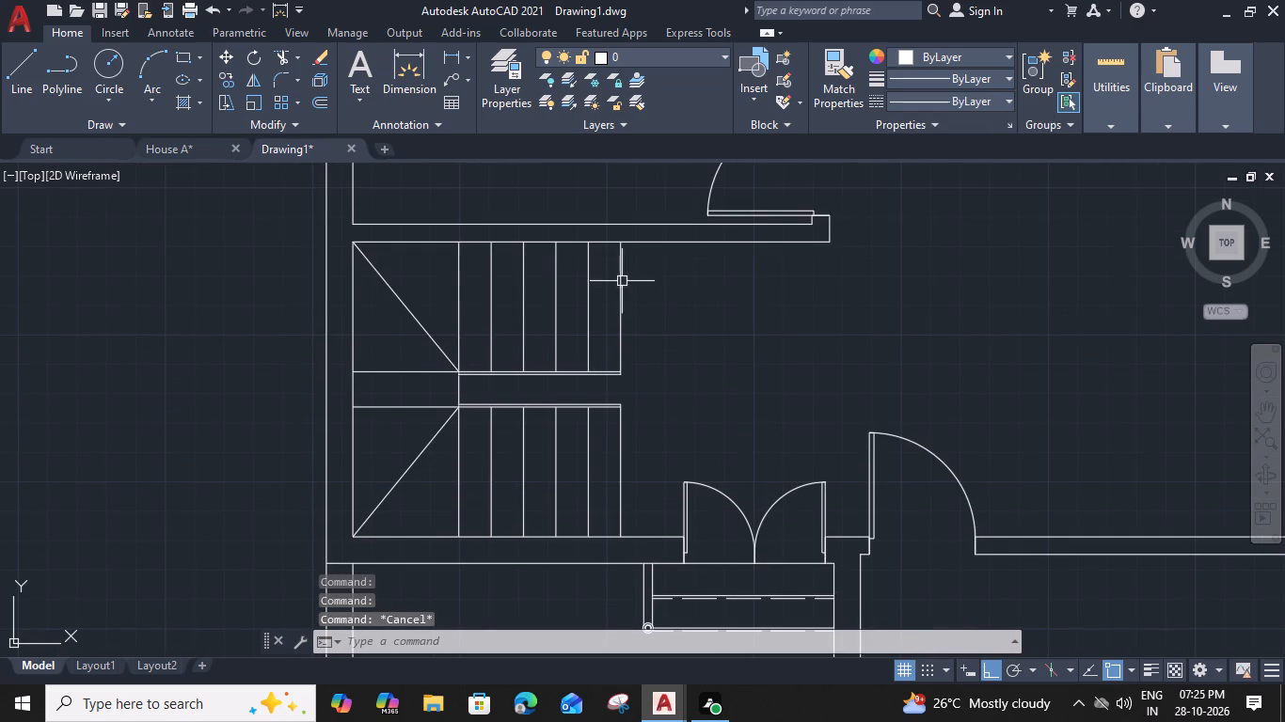
left_click(621, 279)
type("o 1\"")
key("Return")
left_click(674, 341)
key("Escape")
Change the linetype of the new line beside the upper stair flight to ACAD_ISO02W100.
scroll(618, 300, "up", 2)
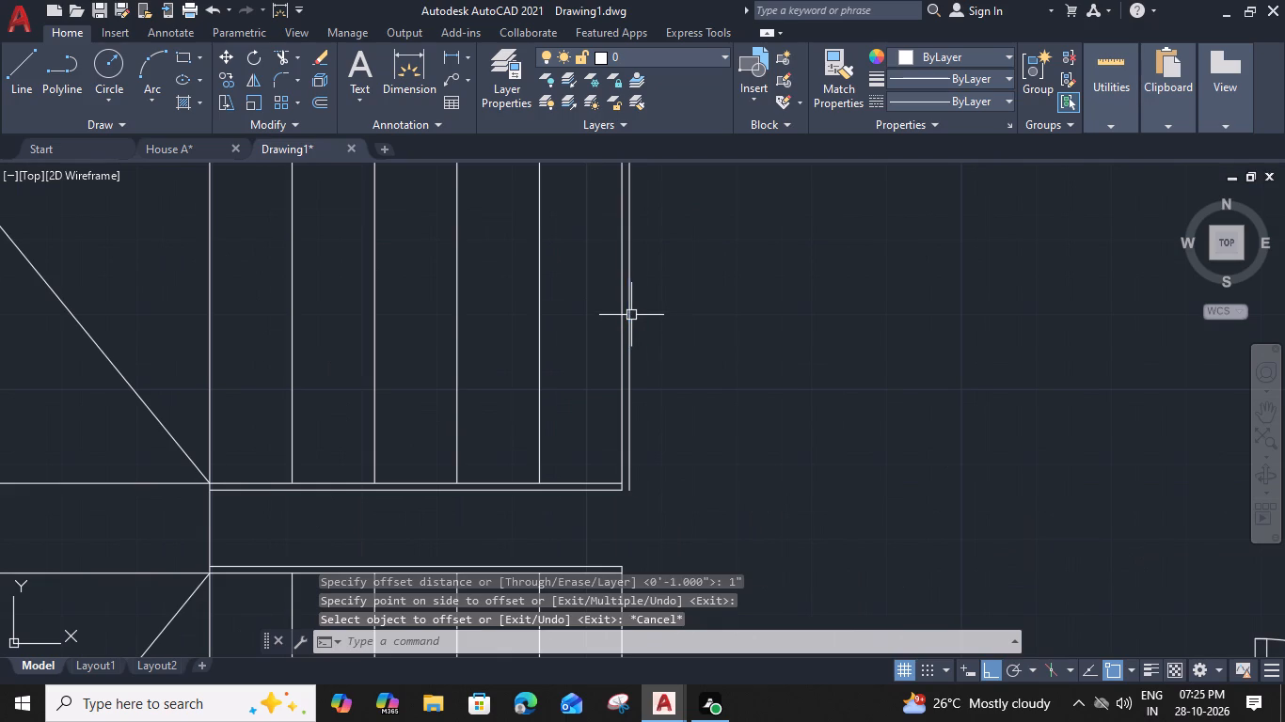
left_click(631, 315)
left_click(970, 102)
left_click(972, 165)
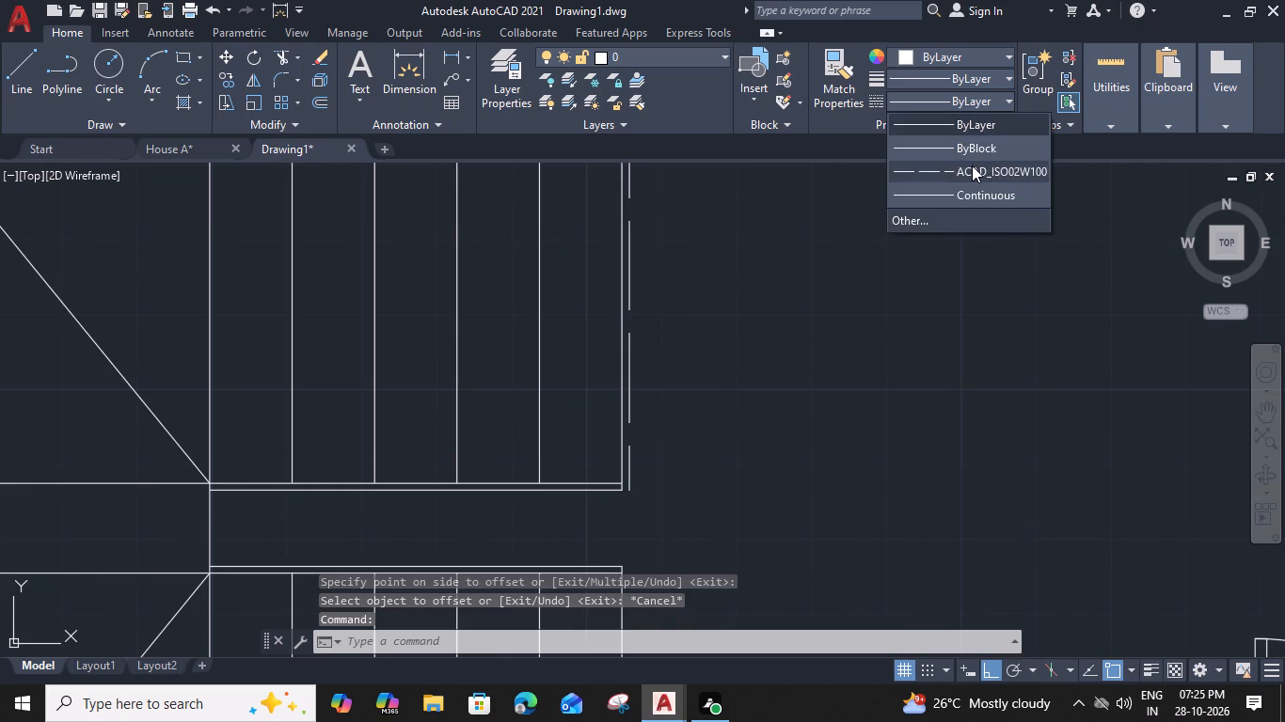
Offset the dashed line leftward by 11" five times so every riser line of the upper flight has a dashed companion.
key("o")
key("space")
type("11")
key("shift+quotedbl")
key("Return")
left_click(570, 319)
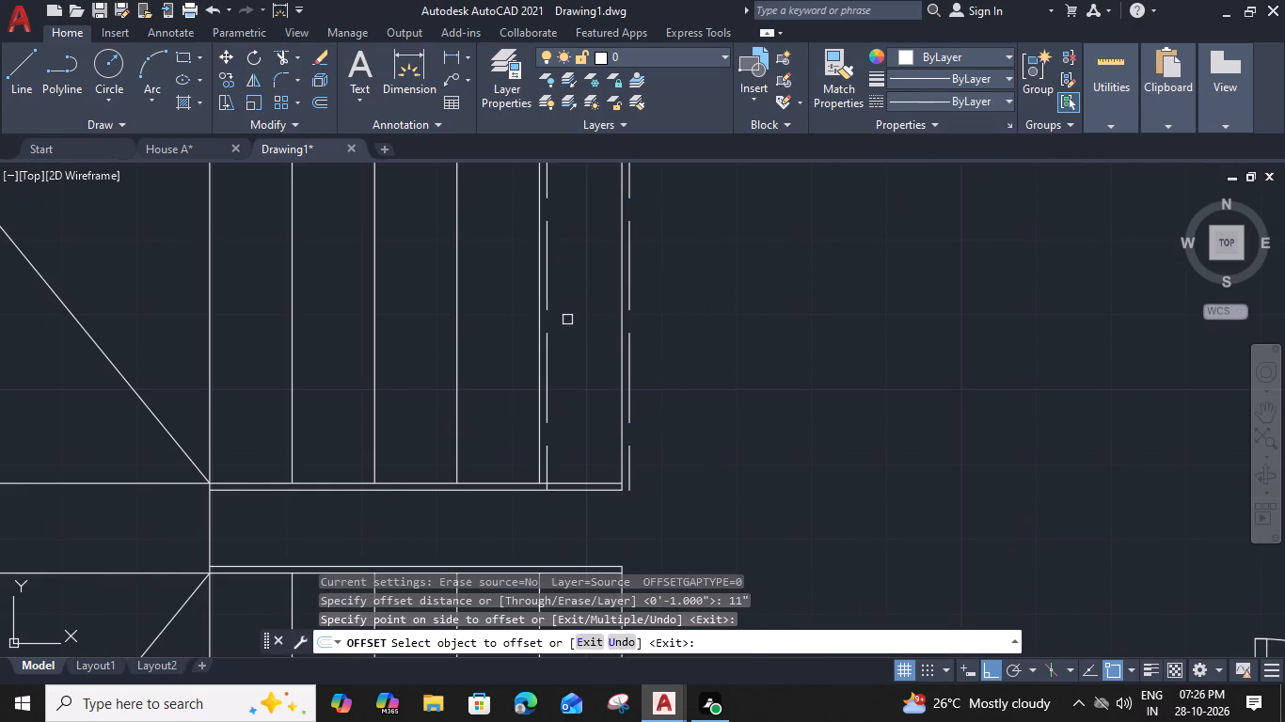
left_click(547, 309)
left_click(492, 322)
middle_click_drag(483, 319, 681, 329)
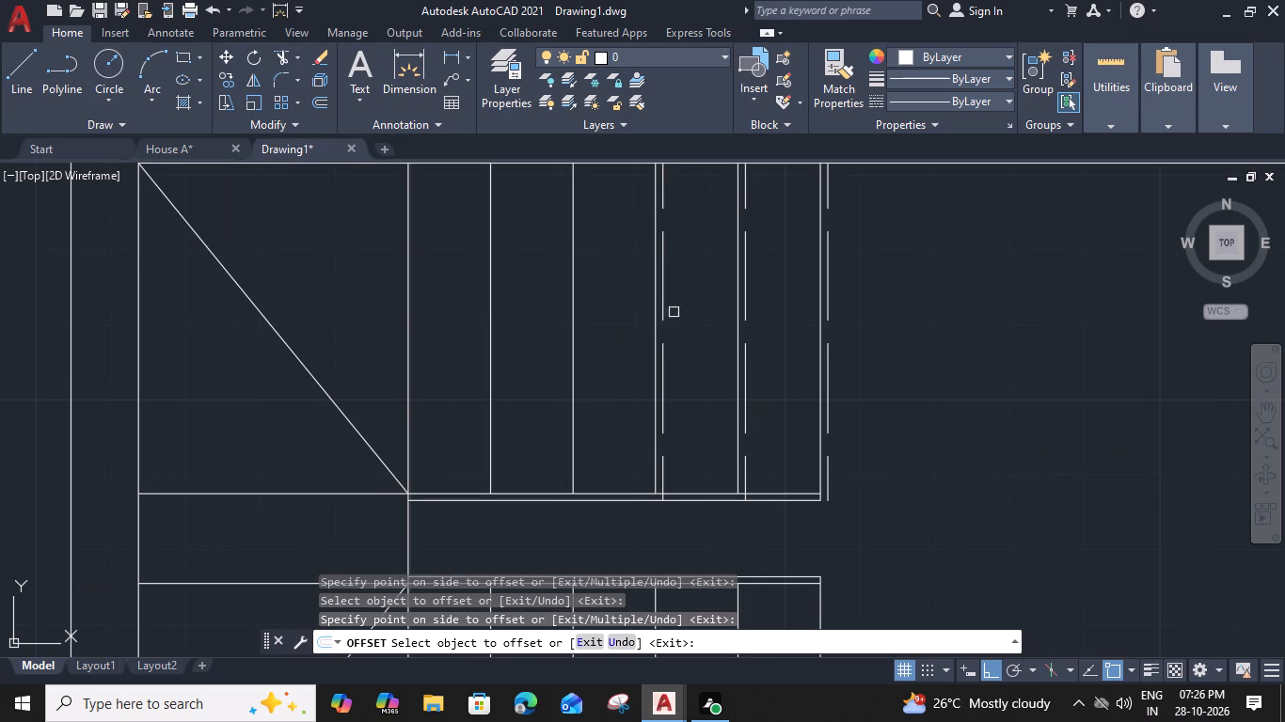
left_click(665, 301)
left_click(609, 303)
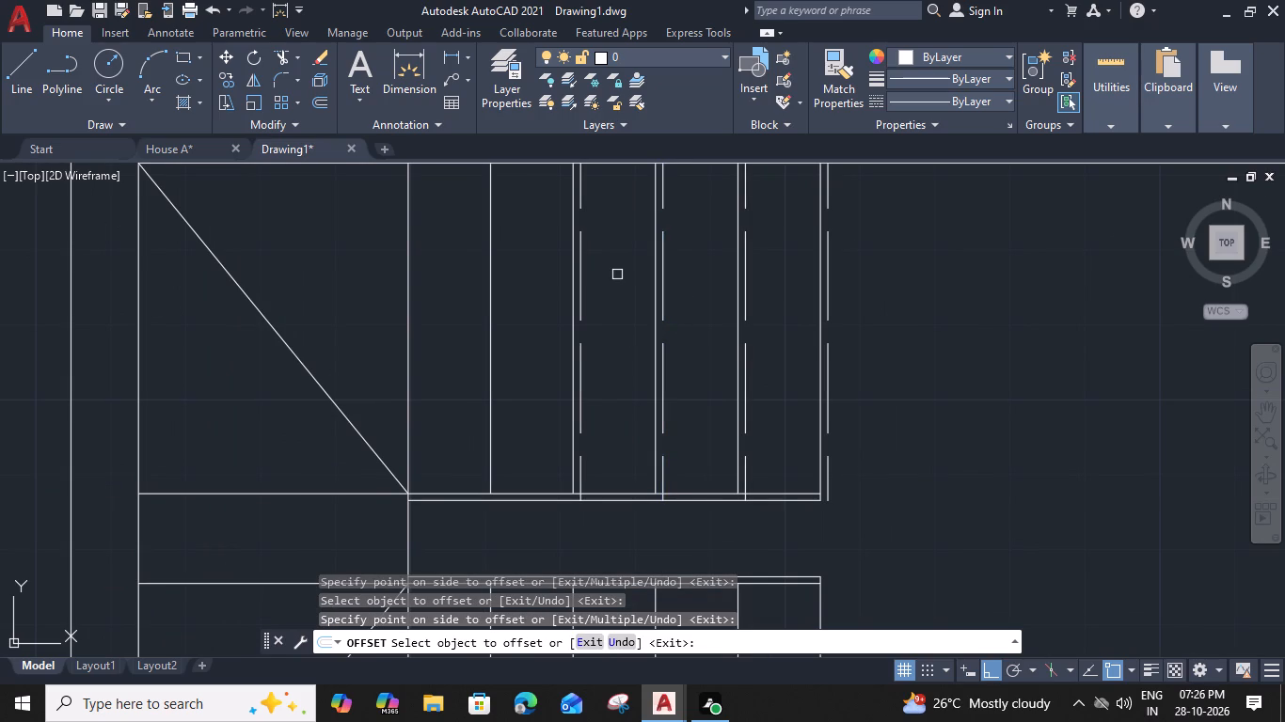
left_click(584, 276)
left_click(489, 298)
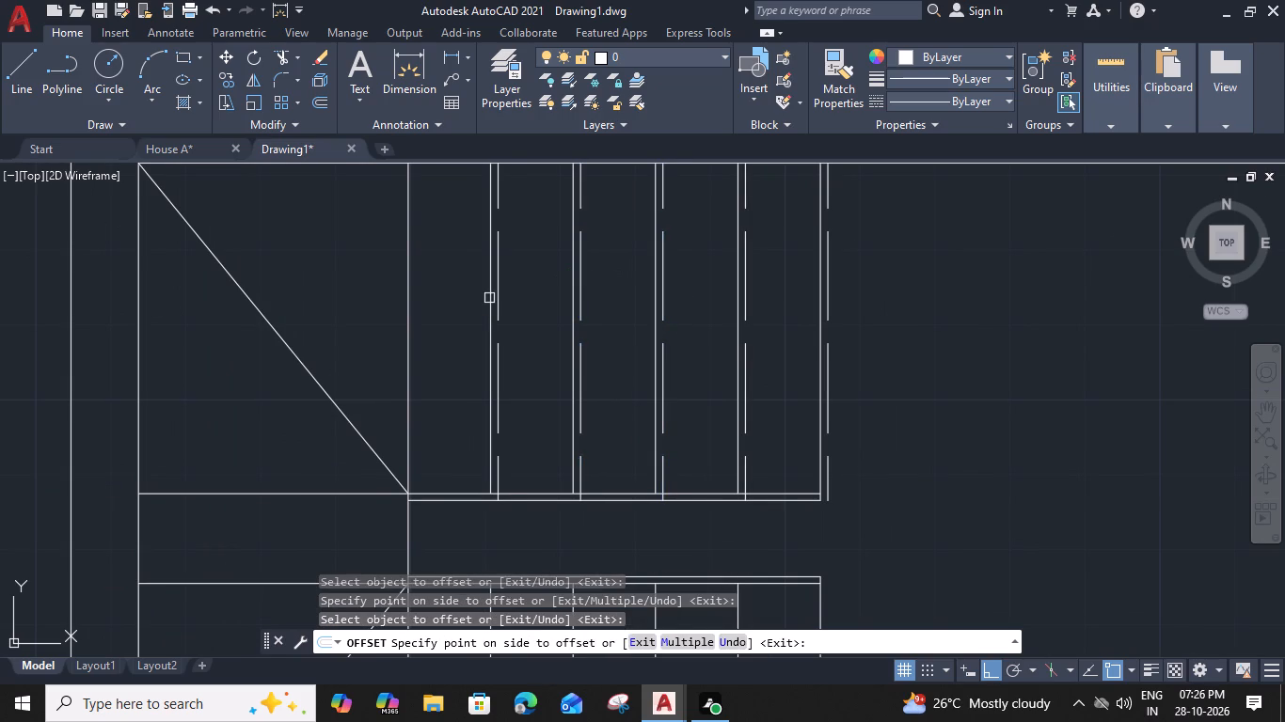
left_click(499, 296)
left_click(431, 318)
middle_click_drag(435, 319, 611, 332)
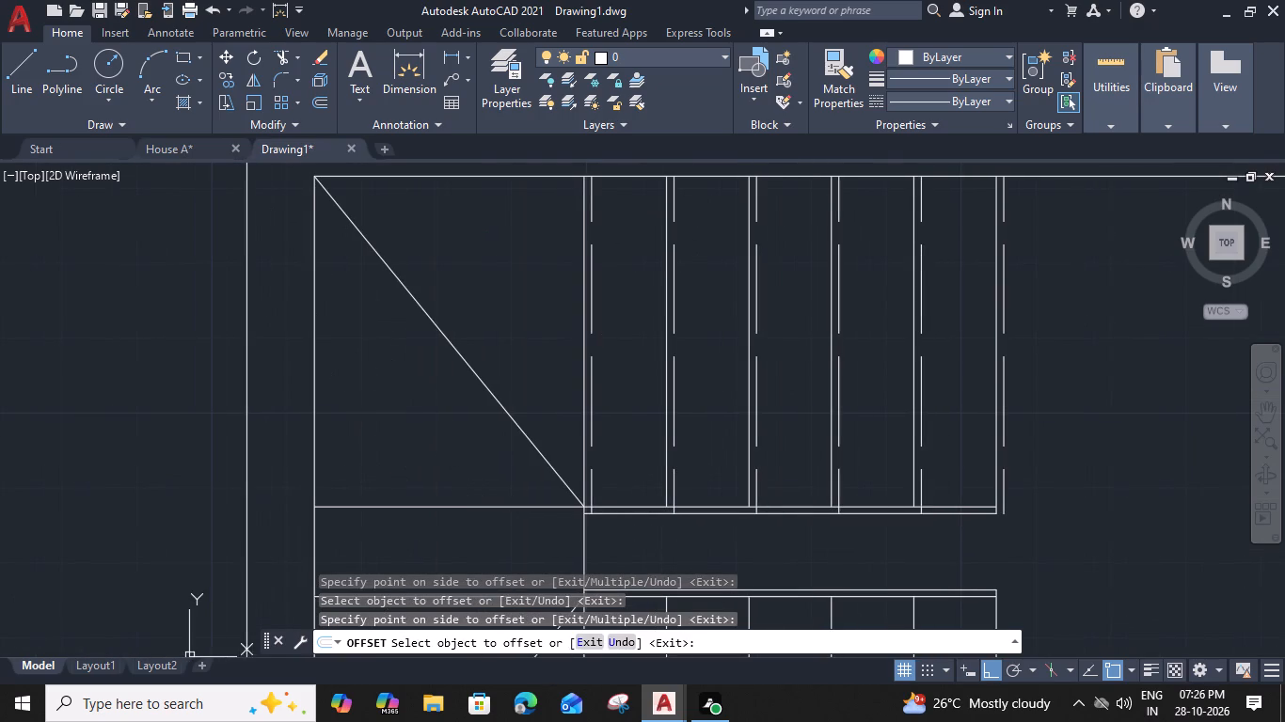
key("Escape")
Trim the lower ends of the four middle dashed lines where they run into the narrow strip below the upper flight.
type("tr")
key("space")
scroll(874, 518, "up", 2)
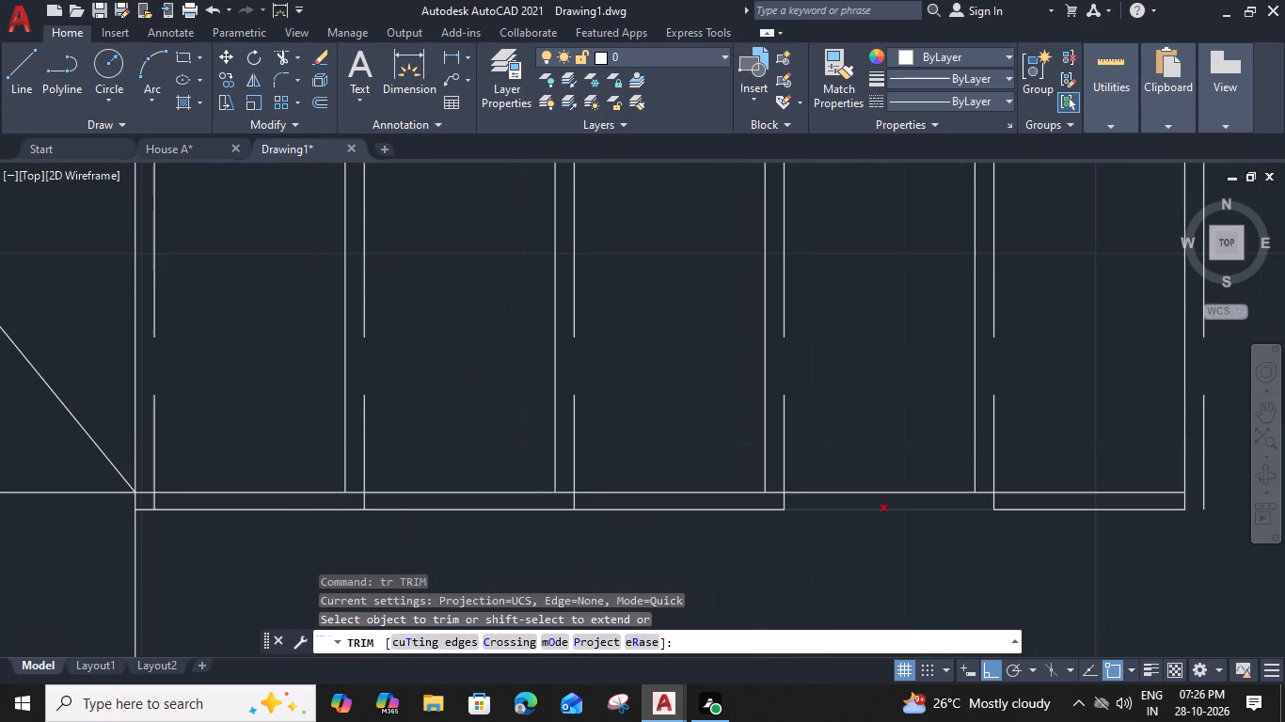
left_click_drag(1013, 500, 994, 503)
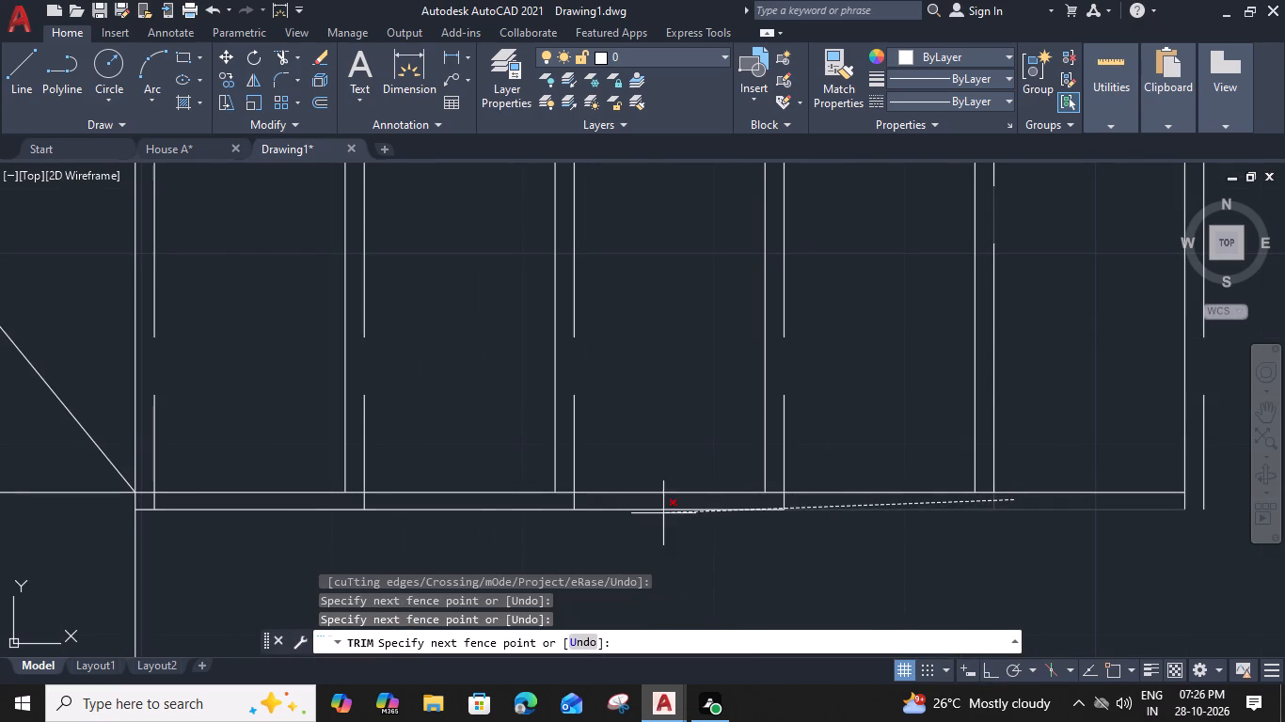
left_click(357, 500)
key("Escape")
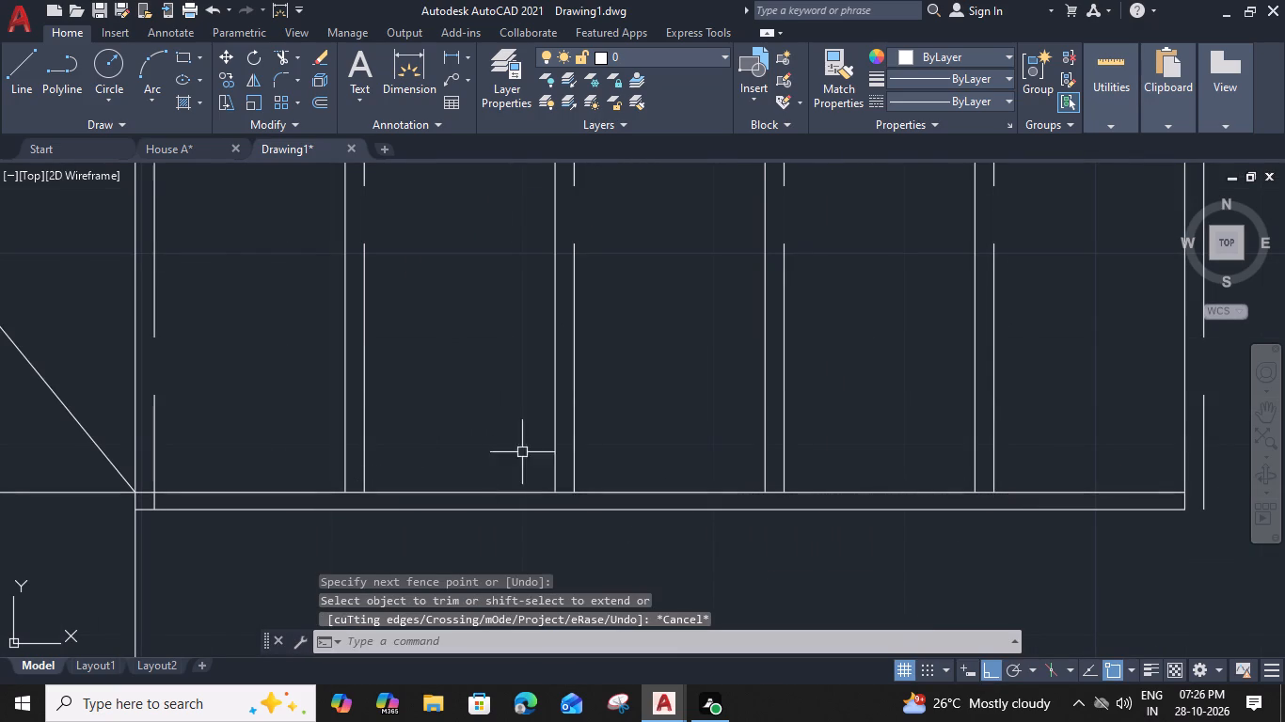
Trim the lower end of the leftmost dashed line where it runs into the narrow strip below the upper flight.
scroll(522, 451, "down", 1)
middle_click_drag(522, 451, 879, 453)
type("tr")
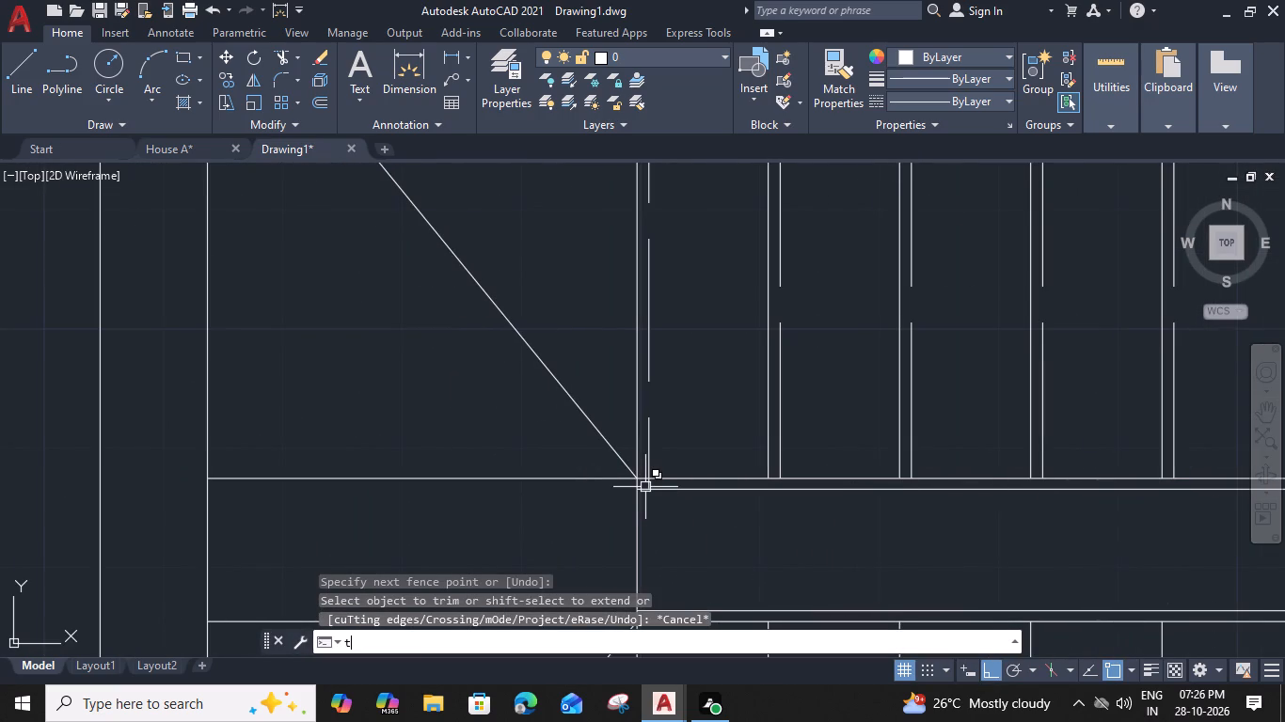
key("space")
scroll(645, 487, "up", 1)
left_click(652, 485)
key("Escape")
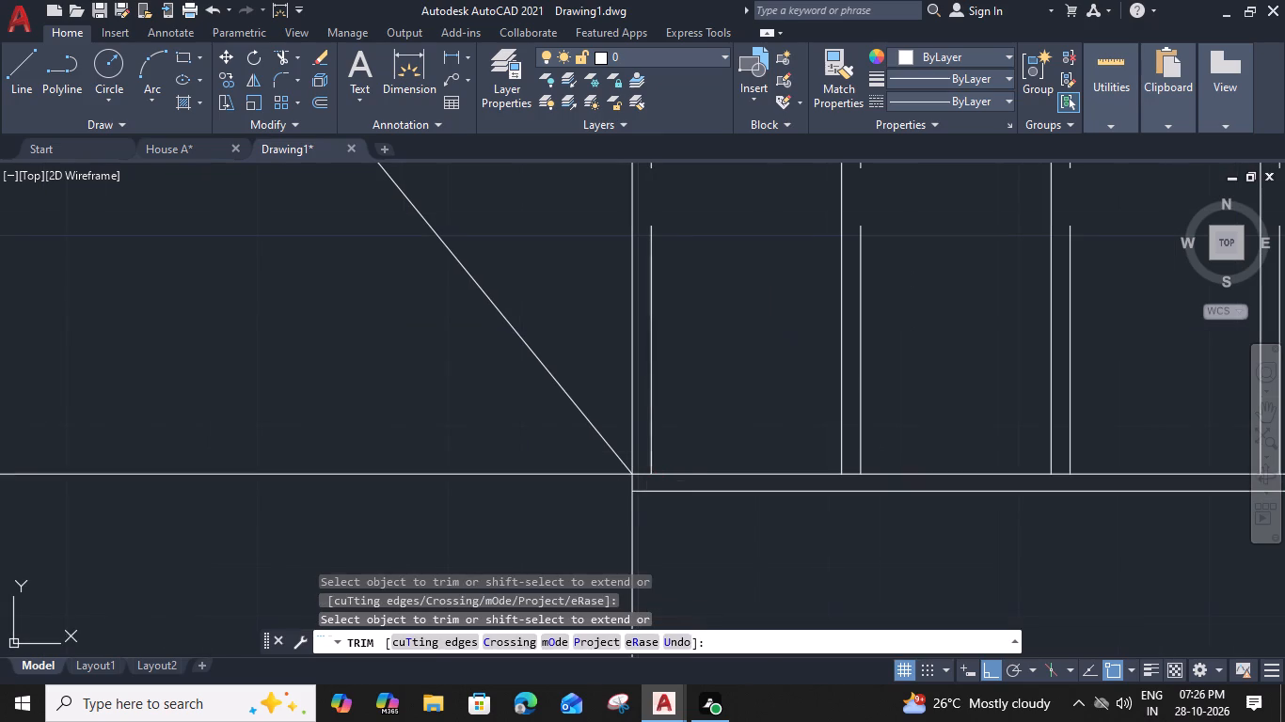
Offset the diagonal winder line beside the upper flight by 1" toward the upper flight.
scroll(540, 284, "down", 2)
middle_click_drag(552, 290, 608, 422)
left_click(545, 390)
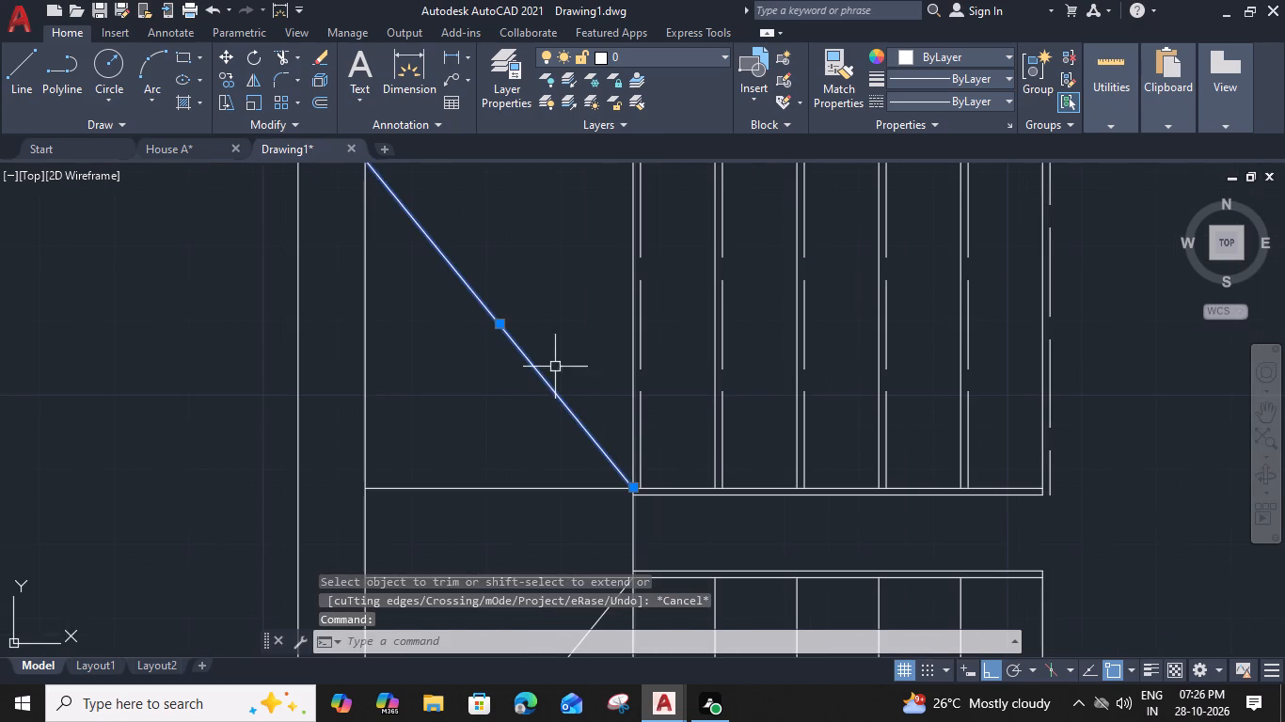
type("o 1")
key("shift+quotedbl")
key("Return")
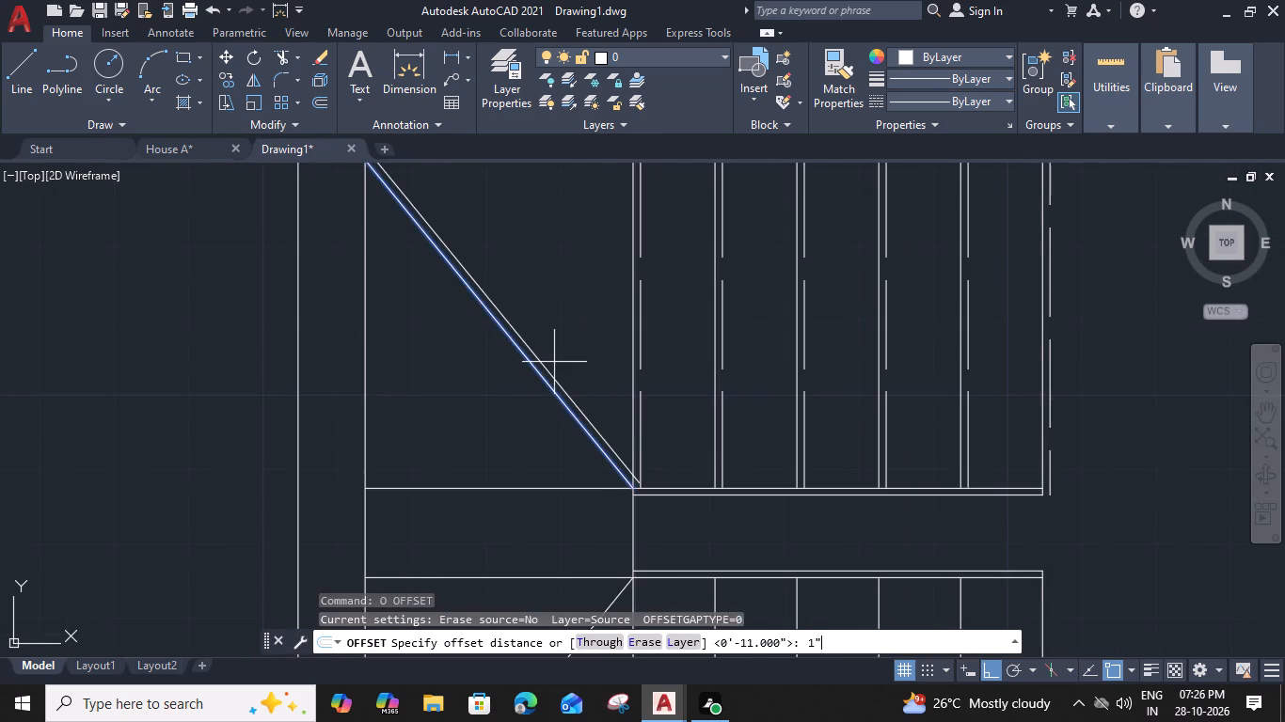
left_click(568, 348)
key("Escape")
Offset the horizontal line at the top of the landing between the diagonals upward by 1".
left_click_drag(527, 484, 527, 475)
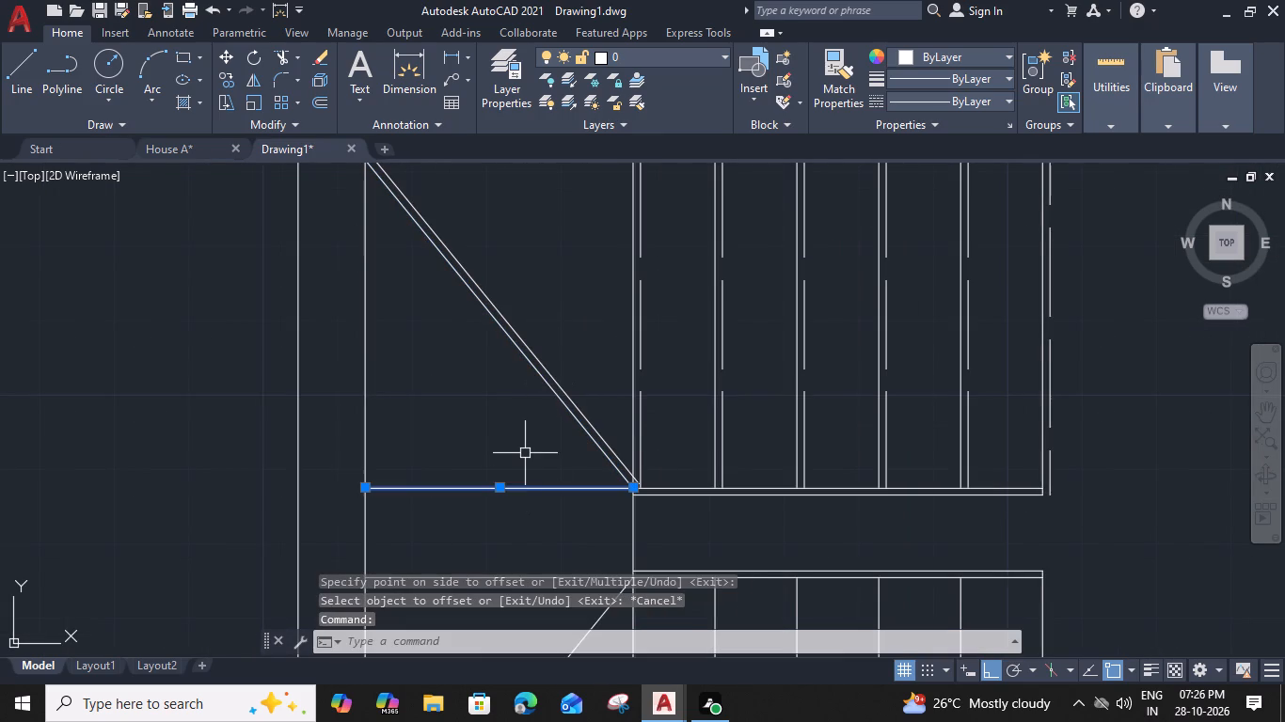
type("o 1")
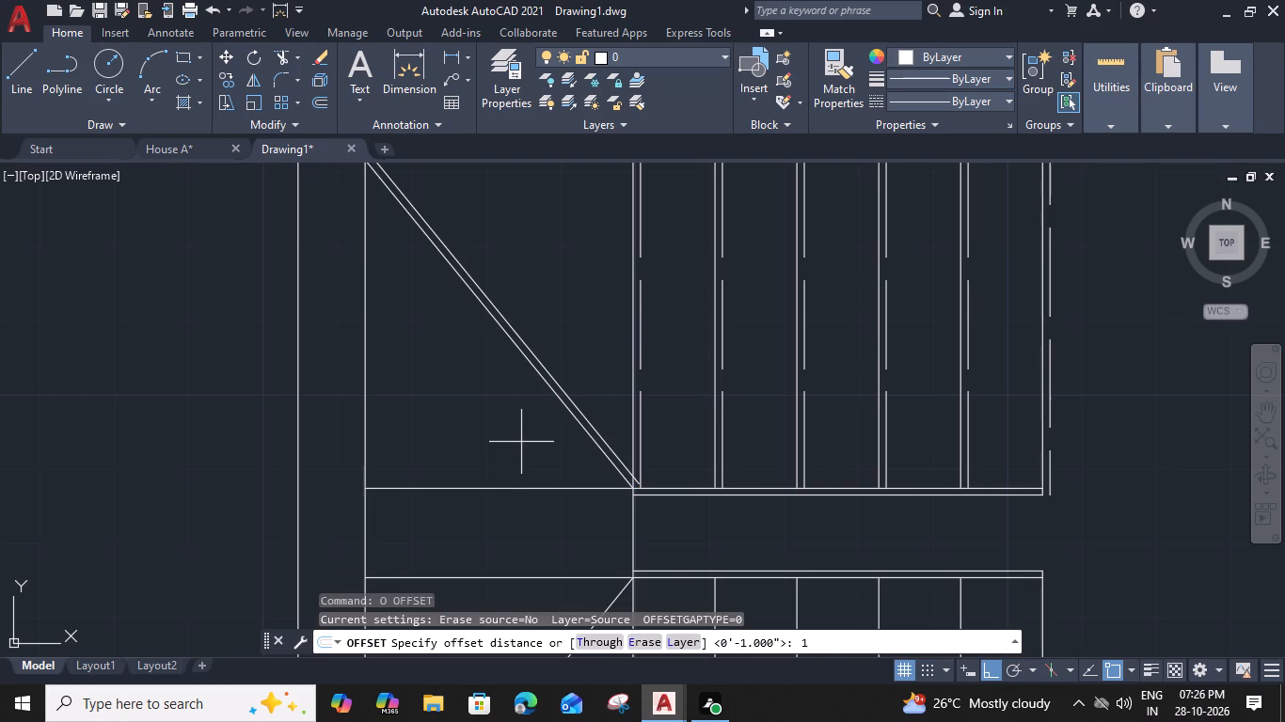
key("shift+quotedbl")
key("Return")
left_click(515, 418)
Offset the lower winder diagonal by 1" toward the landing and the lower flight's left end line leftward by 1".
scroll(525, 478, "down", 2)
middle_click_drag(527, 433, 523, 282)
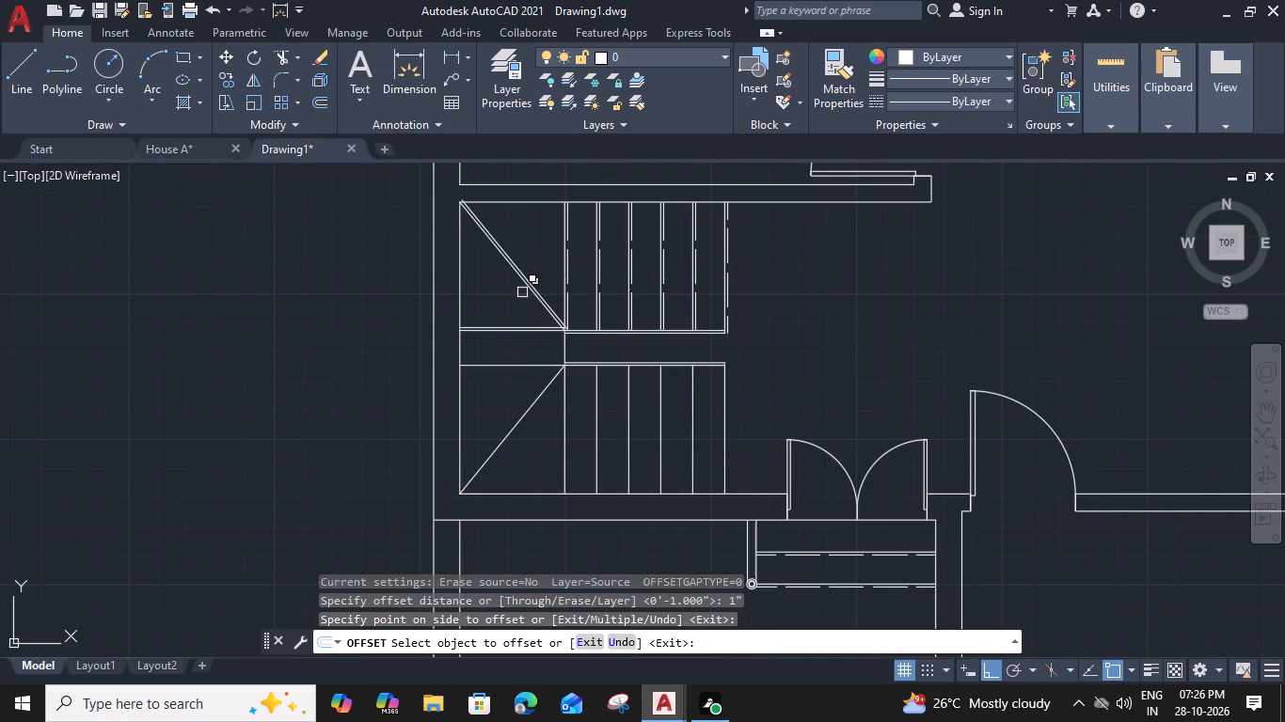
left_click(529, 408)
left_click(496, 390)
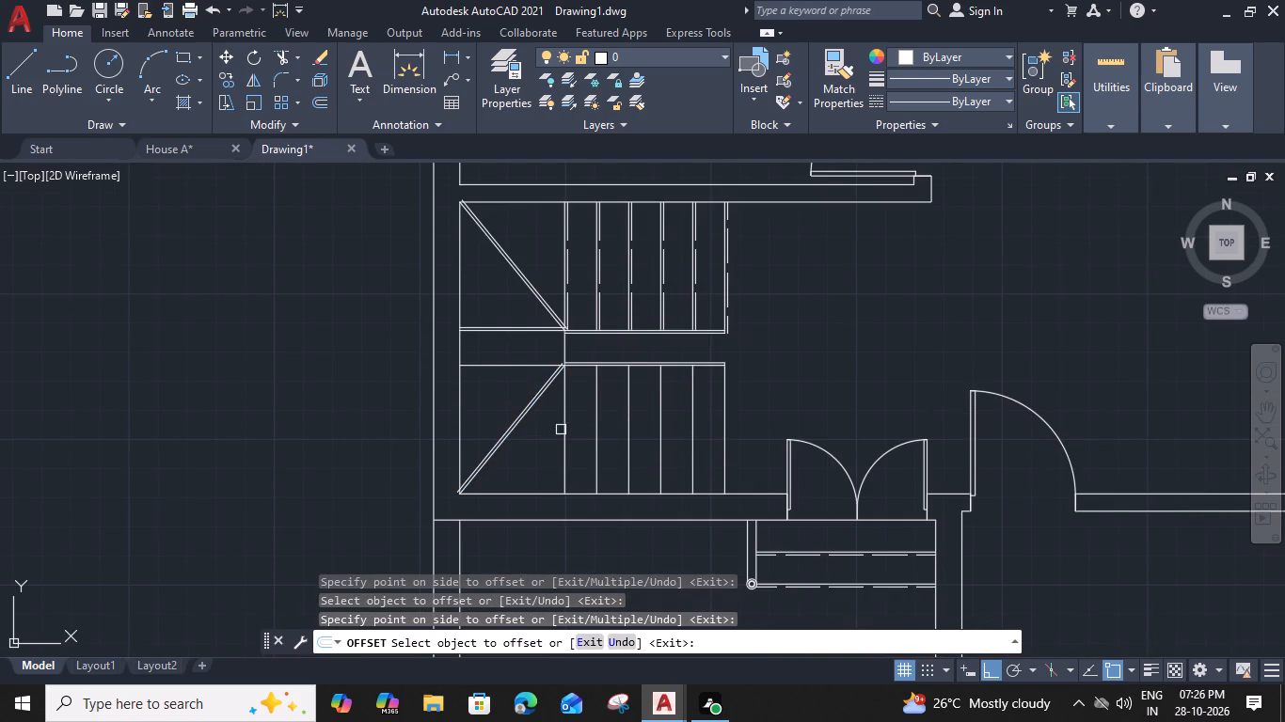
left_click(561, 430)
left_click(541, 427)
key("Escape")
Remove the parts of the new vertical offset line that cross the landing and the upper winder, keeping only its lower-flight portion.
type("tr")
key("space")
scroll(561, 353, "up", 4)
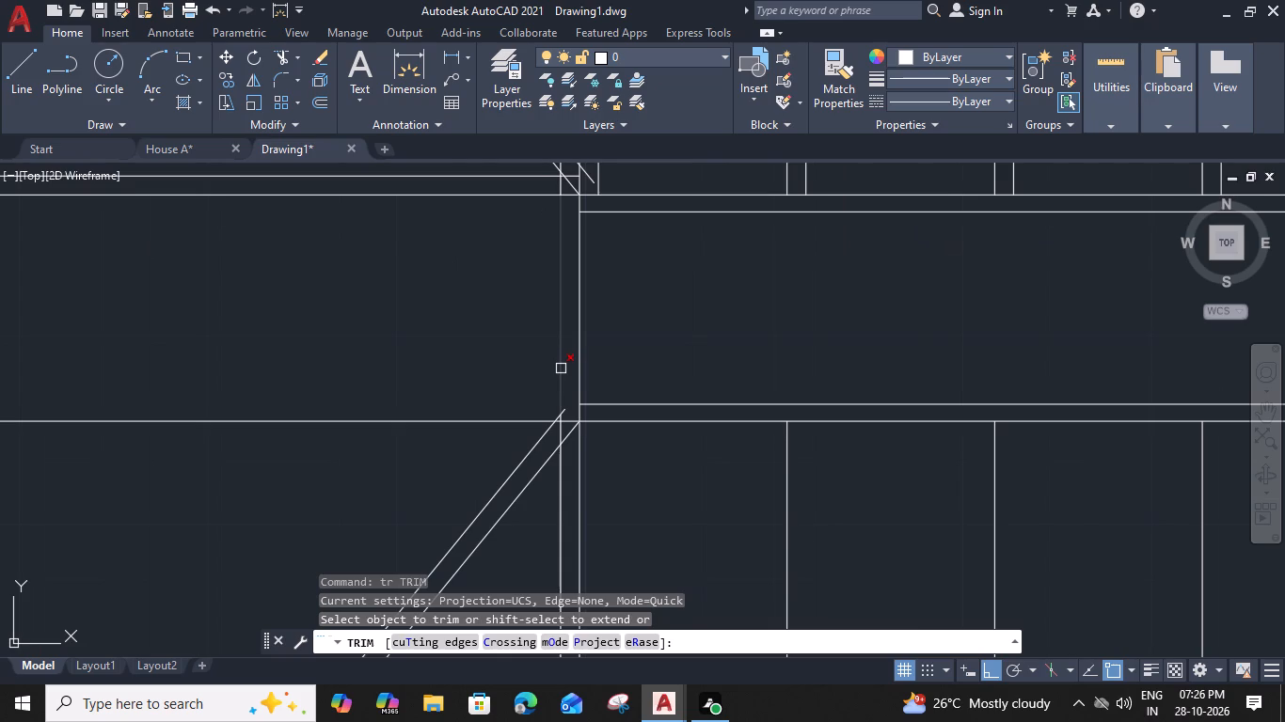
left_click(561, 369)
scroll(561, 364, "down", 1)
middle_click_drag(563, 353, 571, 467)
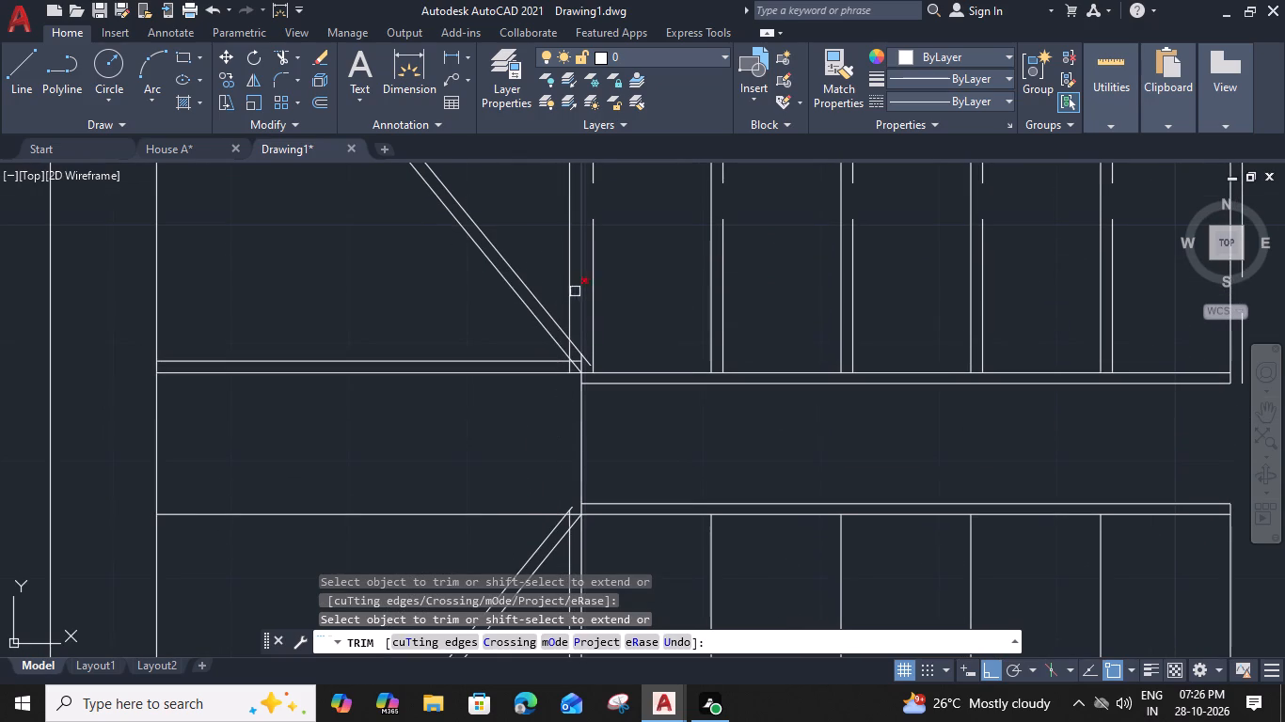
left_click(568, 286)
key("Escape")
scroll(568, 360, "up", 2)
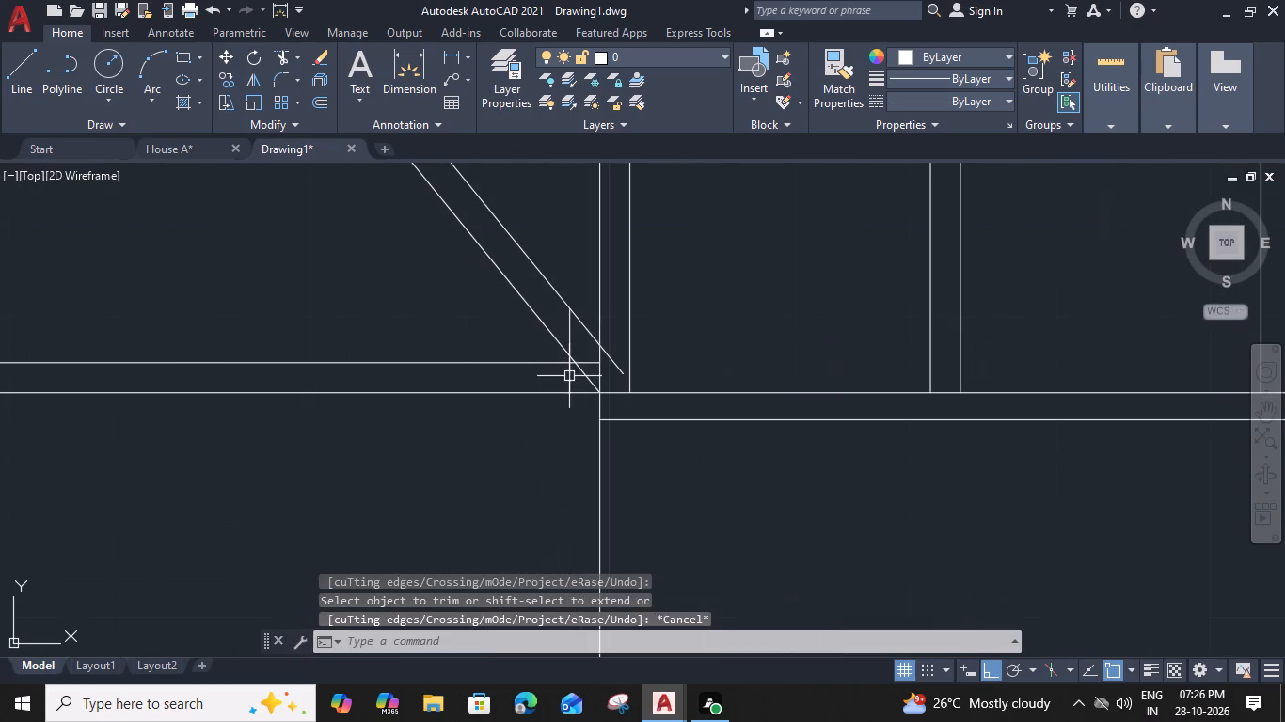
left_click(569, 375)
key("Delete")
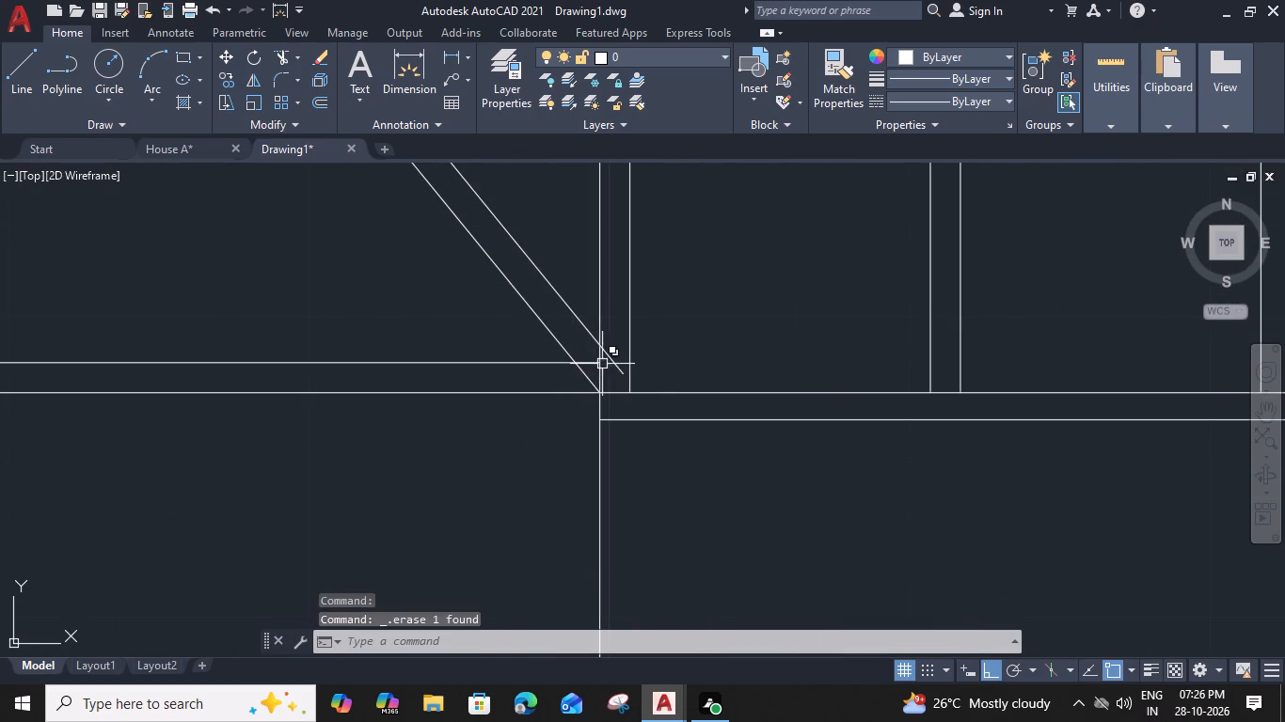
Trim the overshooting ends of the upper diagonal and horizontal offset lines at the landing's upper corner.
type("tr")
key("space")
left_click(620, 366)
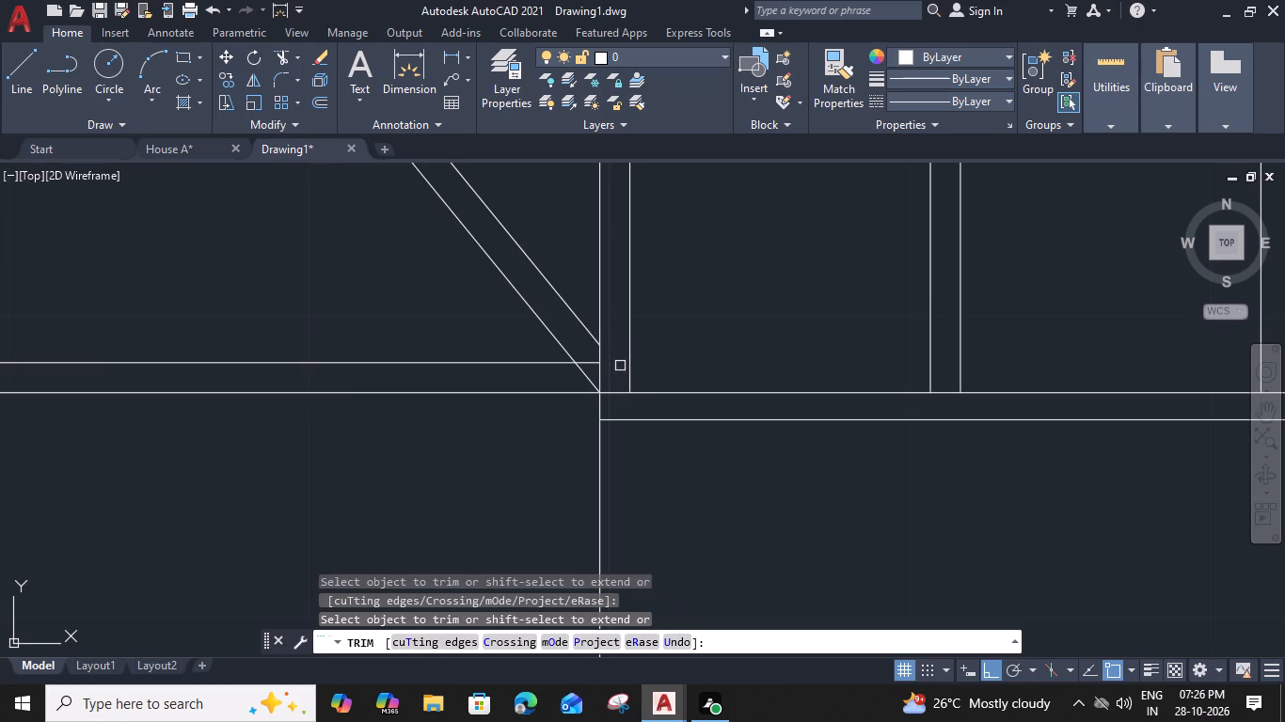
left_click(588, 361)
scroll(589, 362, "down", 2)
key("Escape")
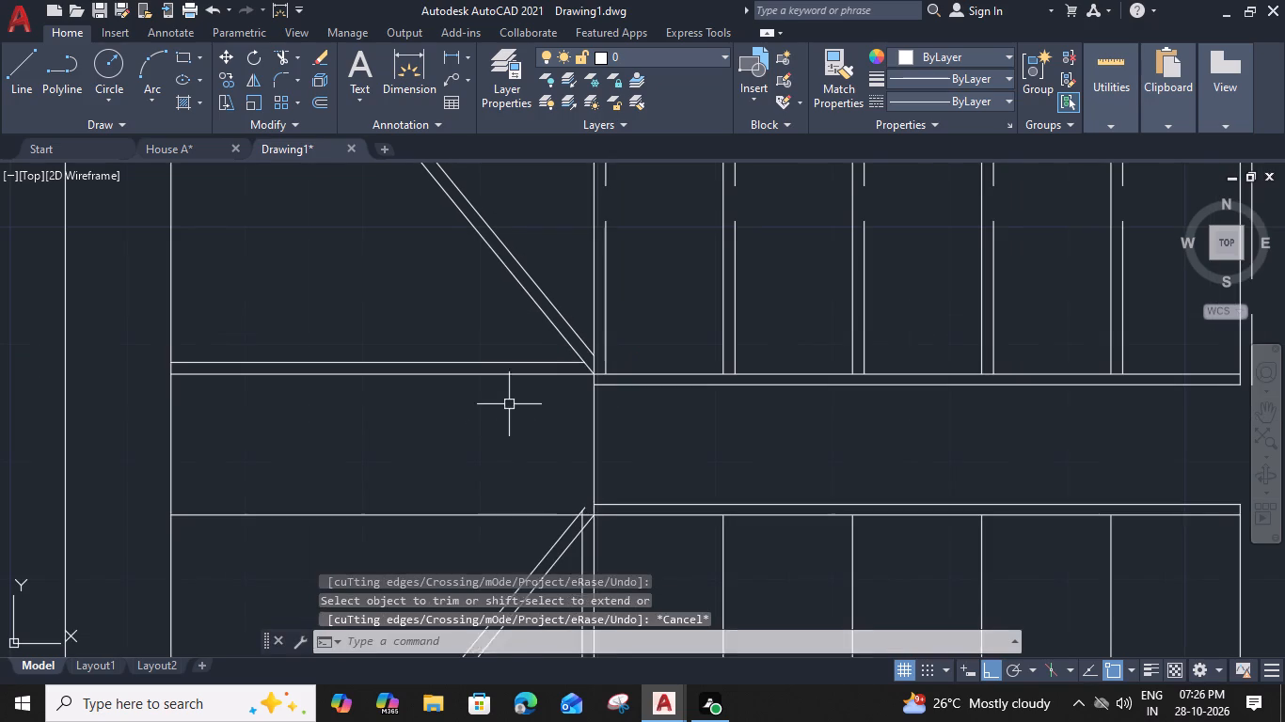
Change the linetype of the two diagonal offsets, the horizontal landing offset and the vertical lower-flight offset to ACAD_ISO02W100.
middle_click_drag(513, 403, 582, 511)
left_click(630, 417)
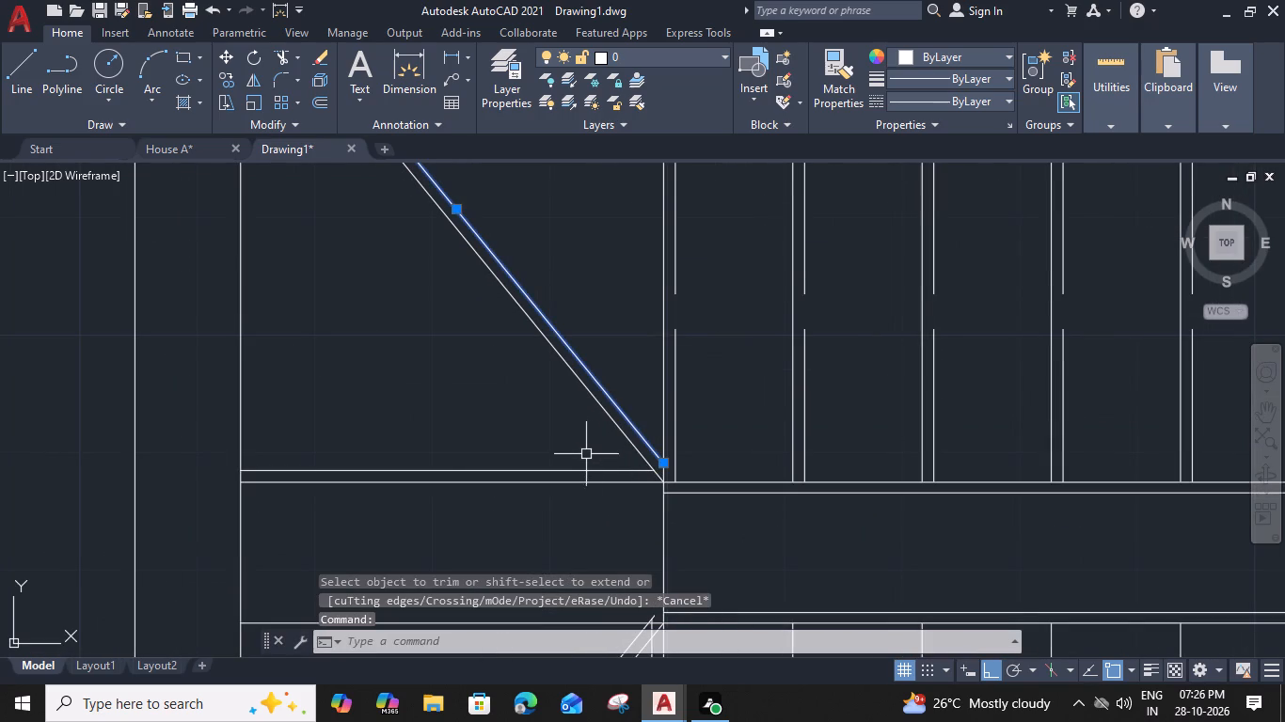
left_click(601, 469, "shift")
middle_click_drag(588, 514, 586, 282)
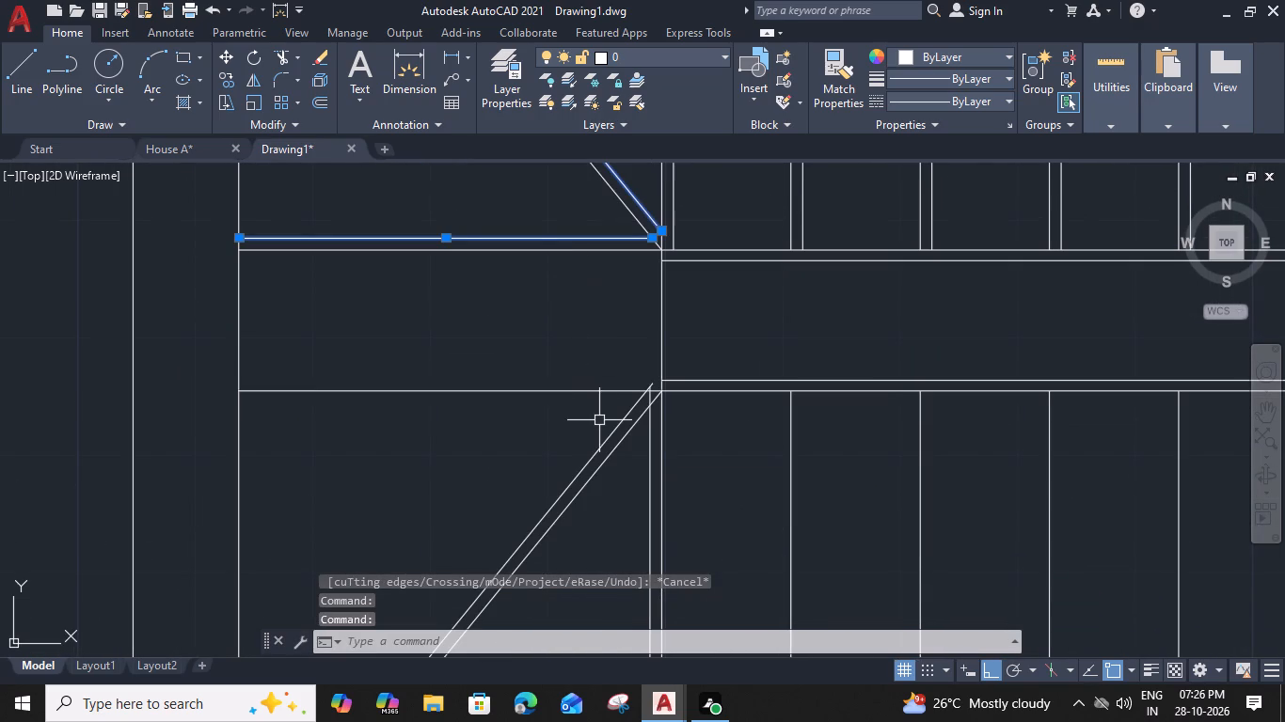
left_click(611, 432, "shift")
left_click(1005, 100)
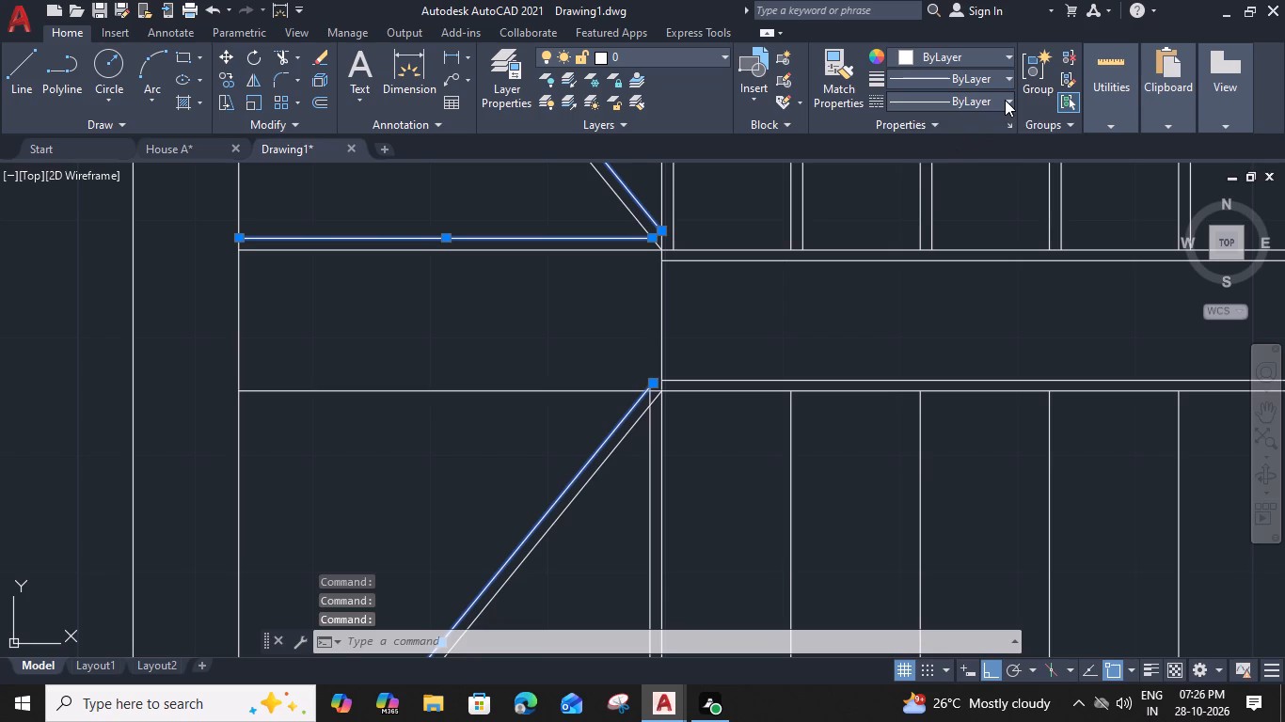
left_click(968, 169)
left_click(647, 450)
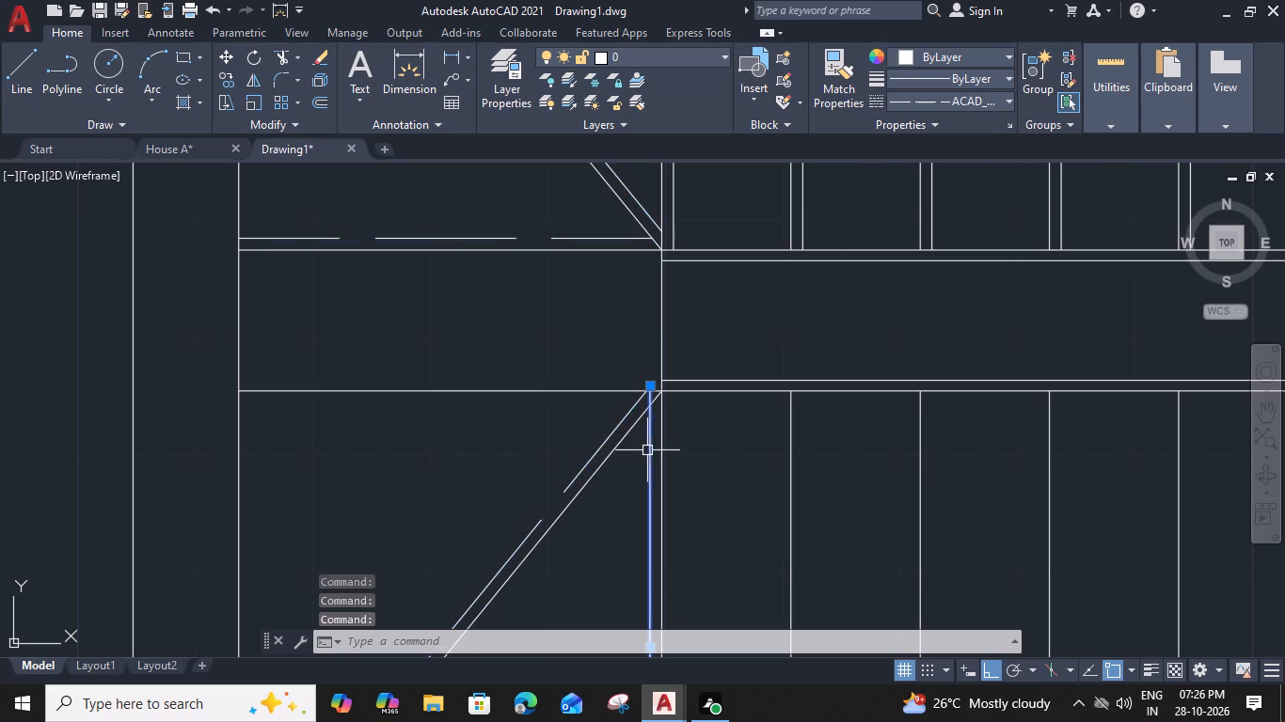
left_click(996, 98)
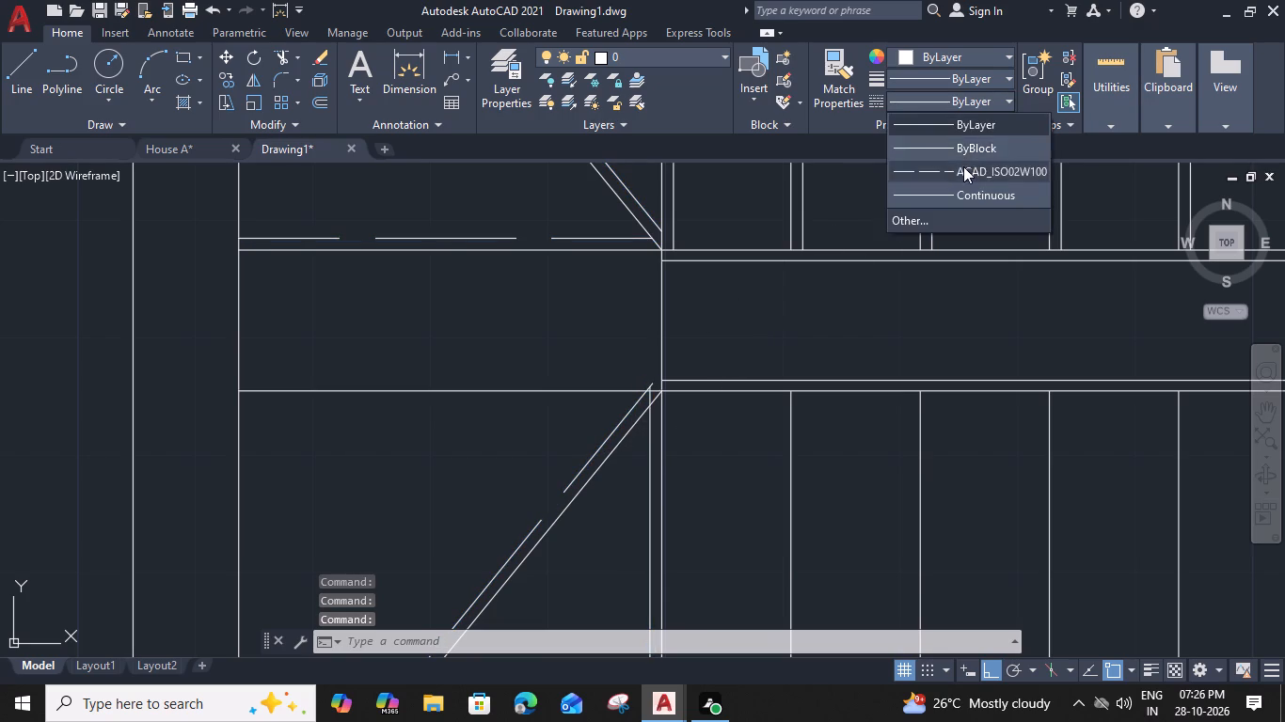
left_click(963, 165)
key("Escape")
Trim the overshooting upper ends of the lower diagonal and vertical dashed lines at the landing's lower corner.
key("t")
key("r")
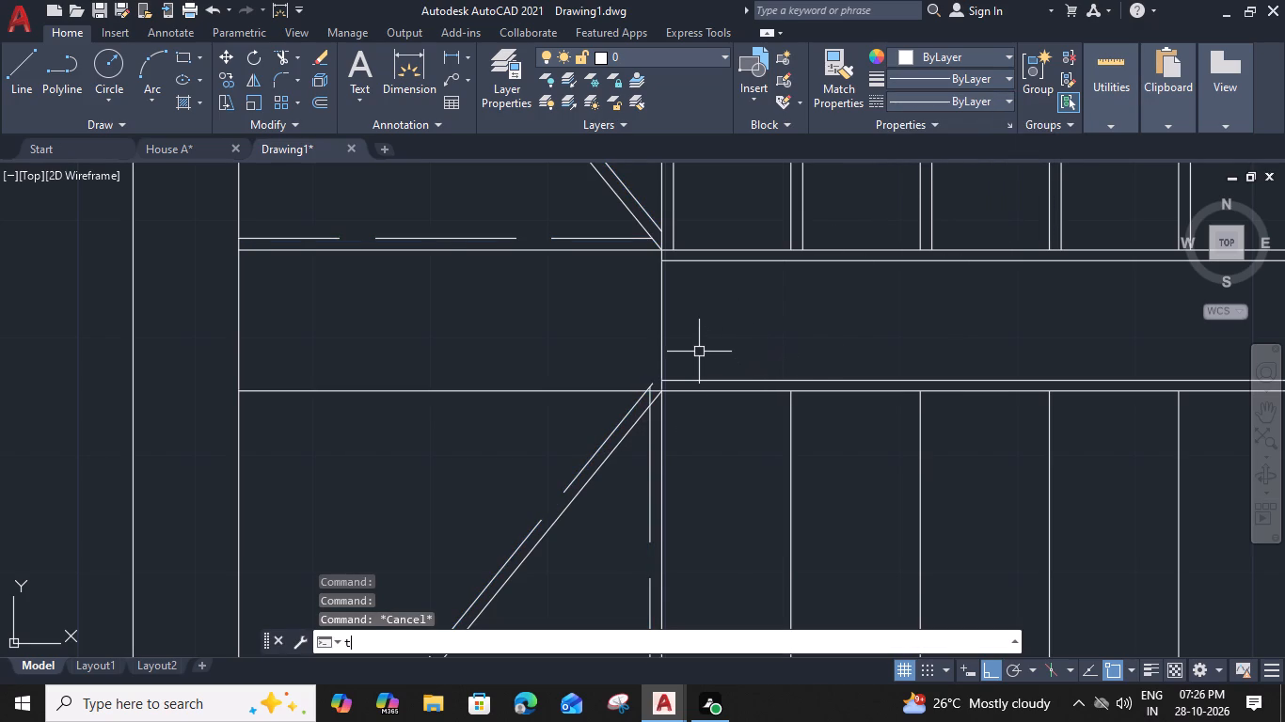
key("space")
scroll(637, 378, "up", 2)
left_click(673, 392)
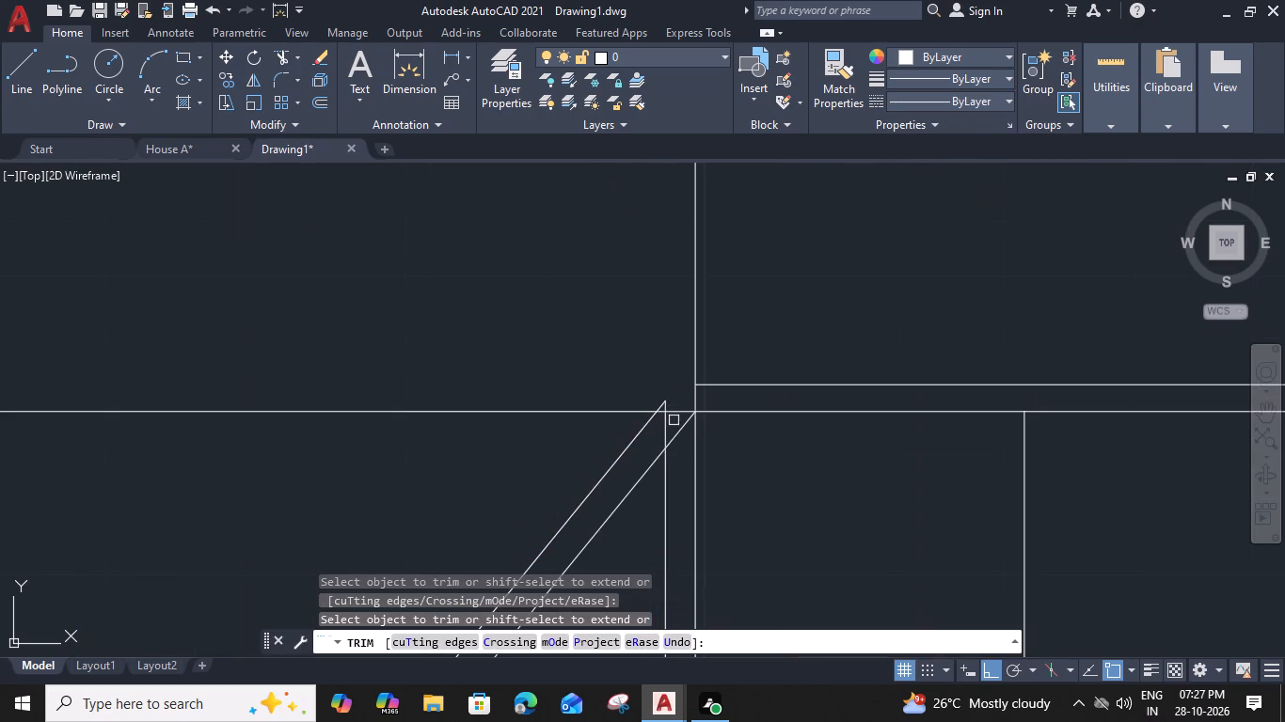
left_click(669, 426)
scroll(673, 401, "up", 2)
left_click(657, 414)
left_click(649, 401)
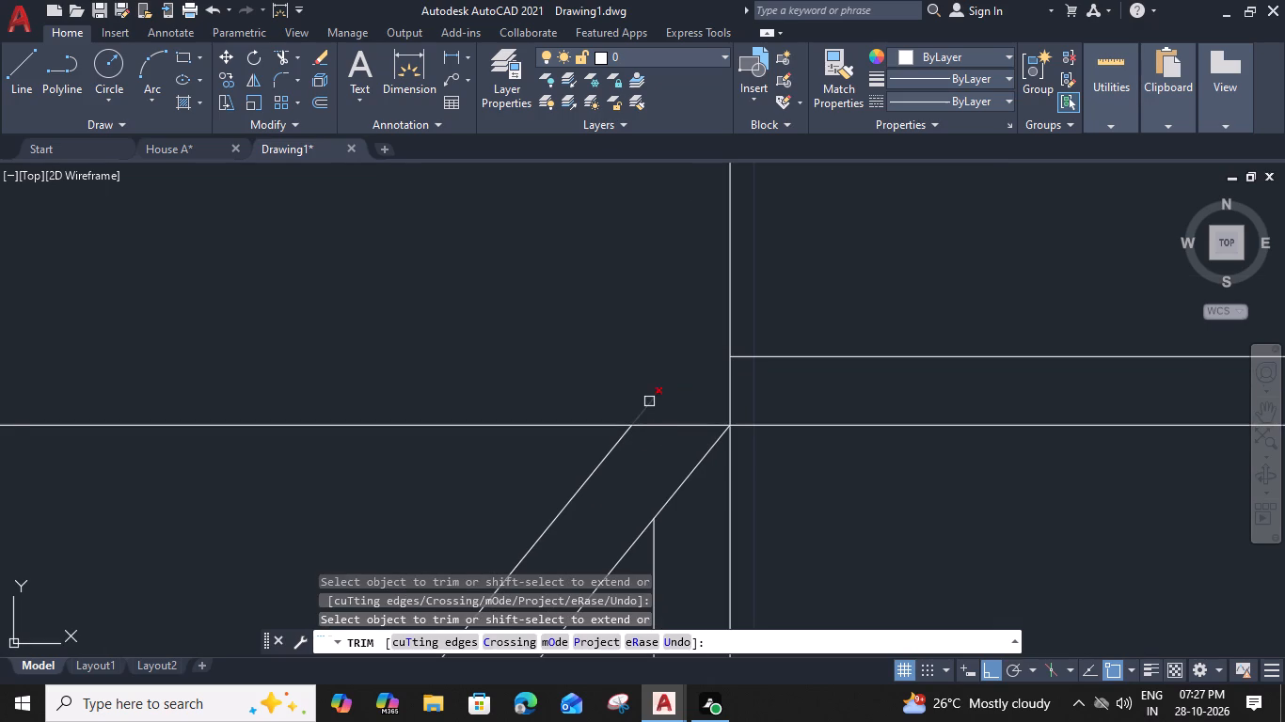
key("Escape")
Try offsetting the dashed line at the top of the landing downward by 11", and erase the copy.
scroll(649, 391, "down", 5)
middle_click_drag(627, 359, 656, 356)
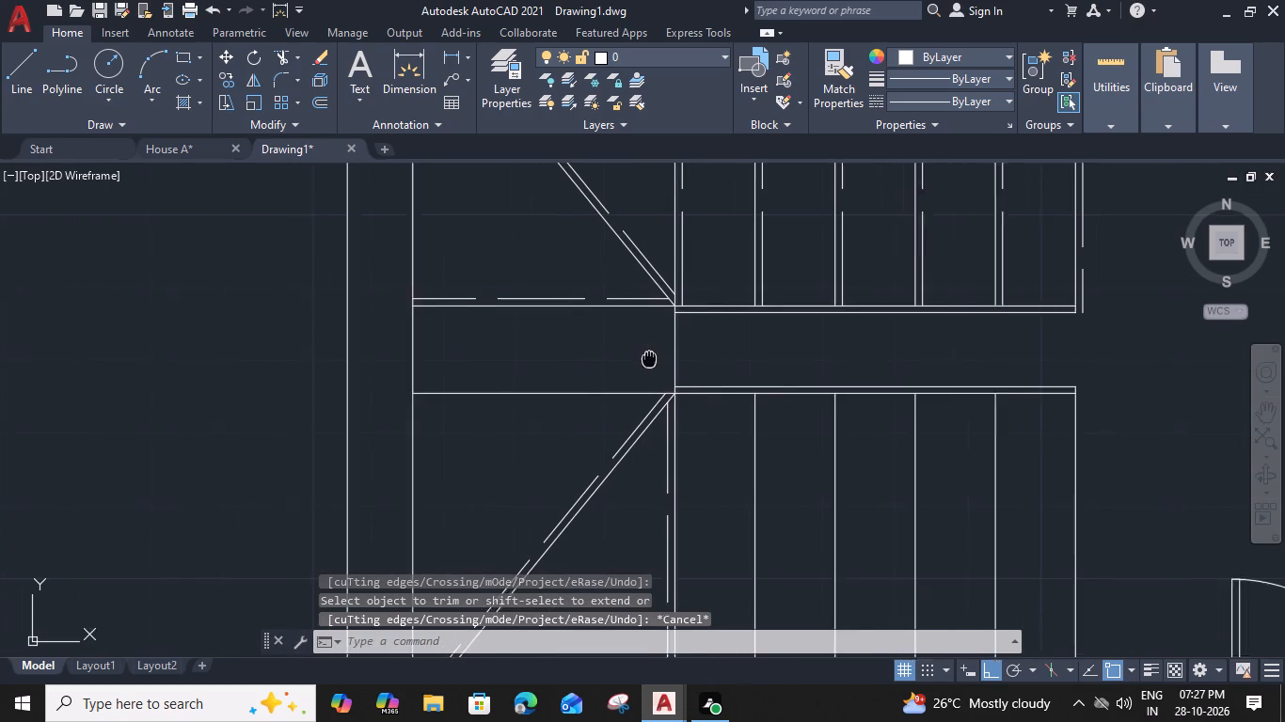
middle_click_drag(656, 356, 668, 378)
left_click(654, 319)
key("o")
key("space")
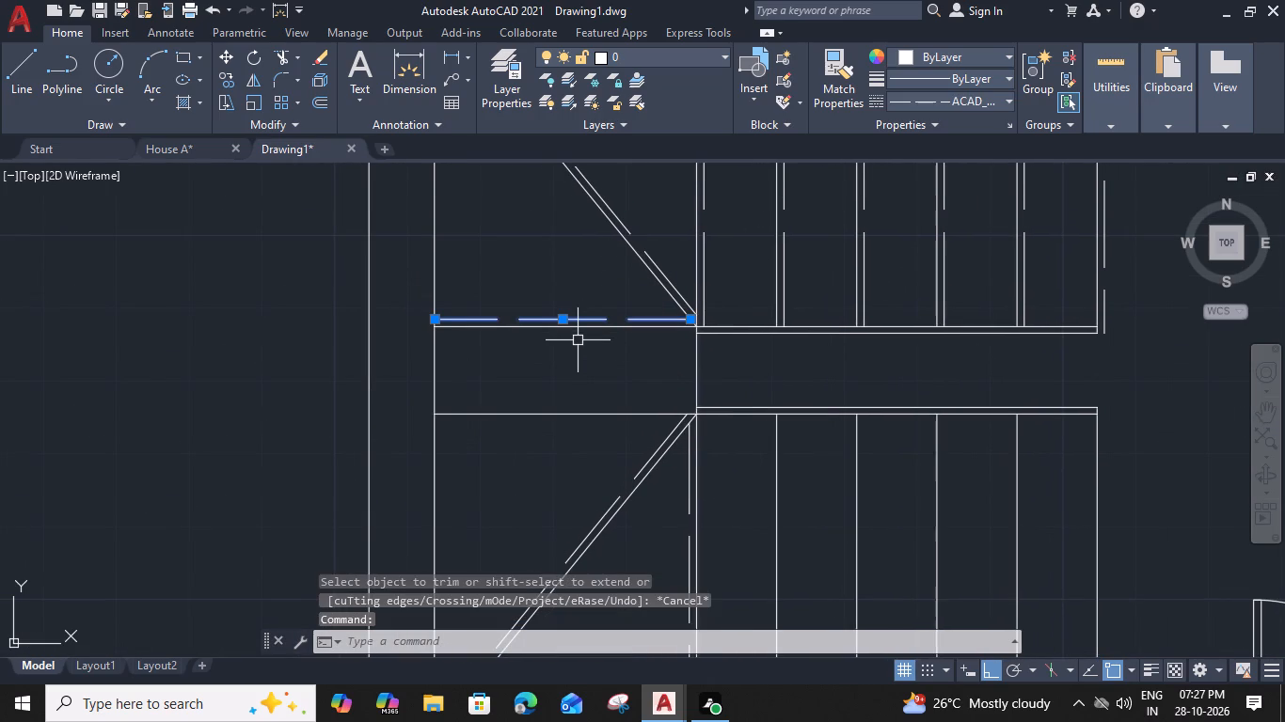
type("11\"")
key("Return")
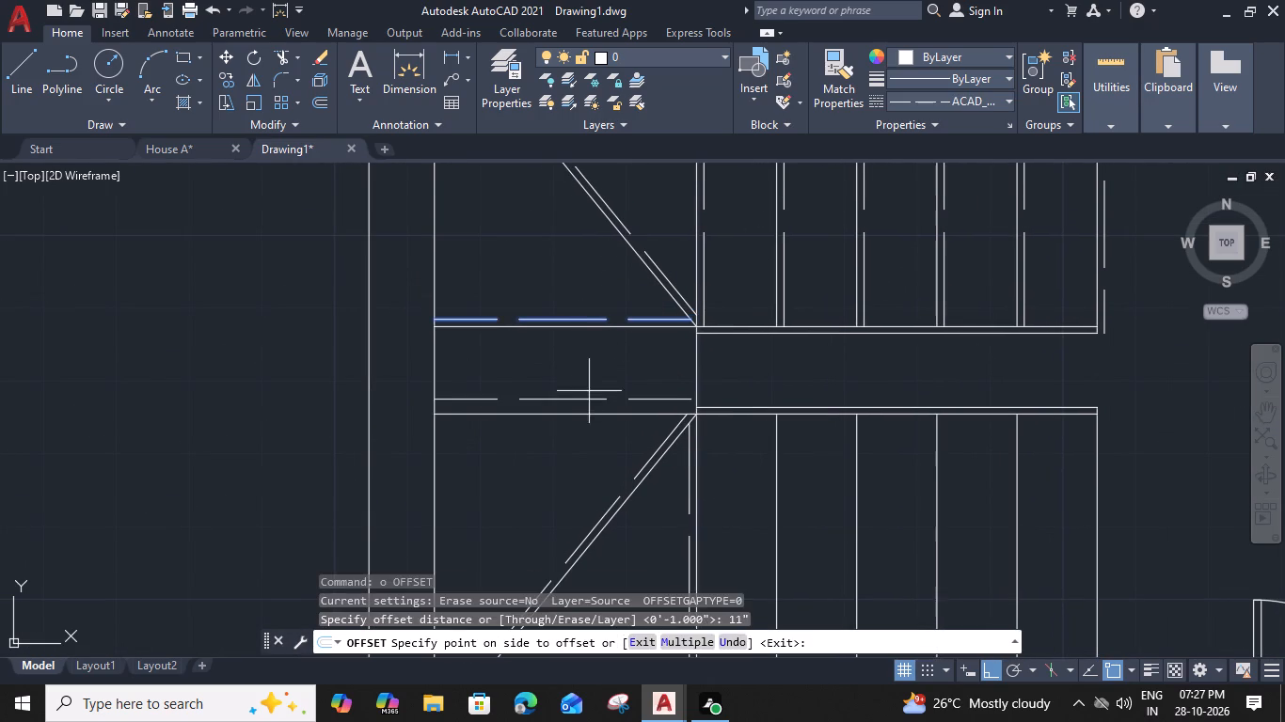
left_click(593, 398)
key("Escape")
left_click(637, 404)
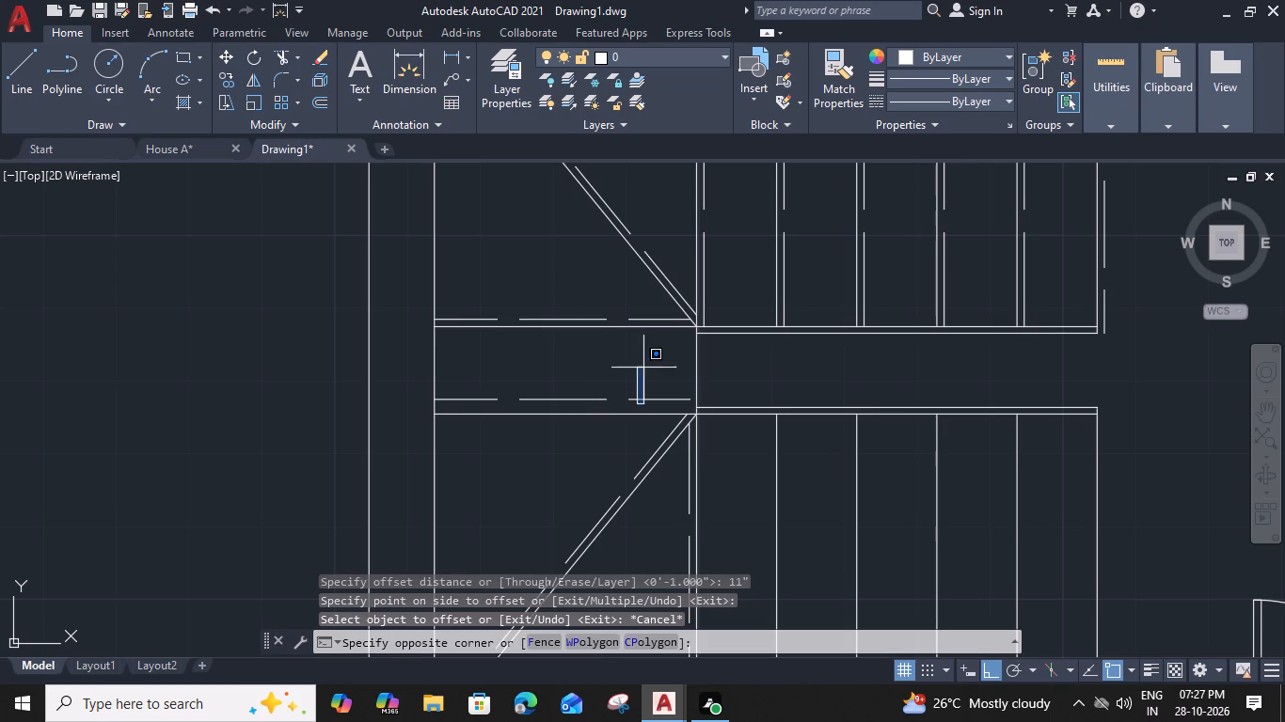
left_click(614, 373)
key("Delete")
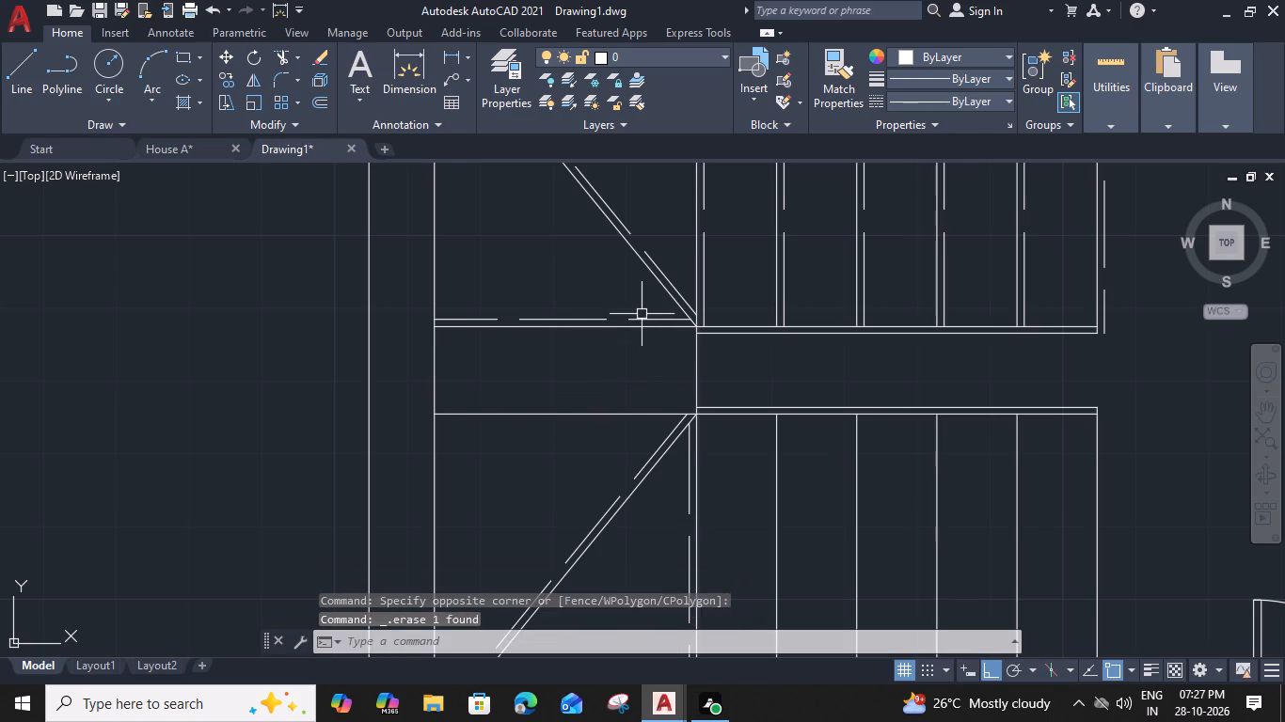
Offset the dashed line at the top of the landing downward by 1' to sit above the landing's lower line.
left_click(650, 322)
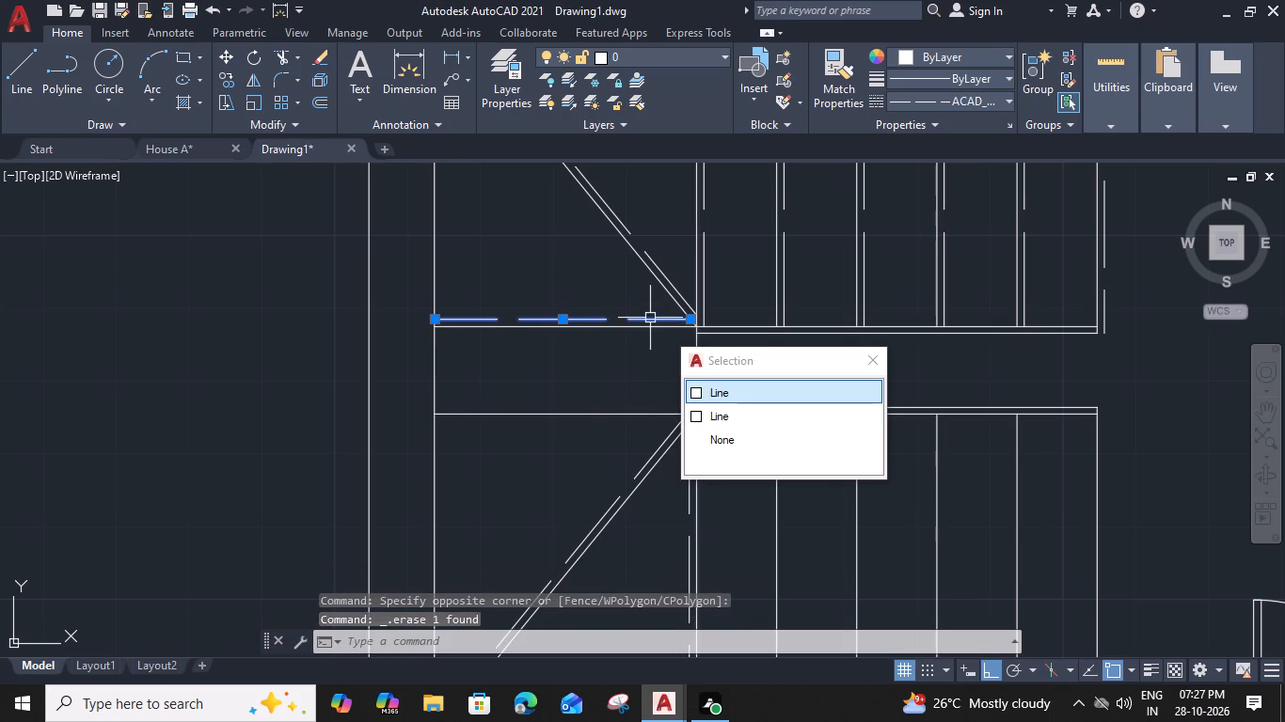
type("o 1'")
key("space")
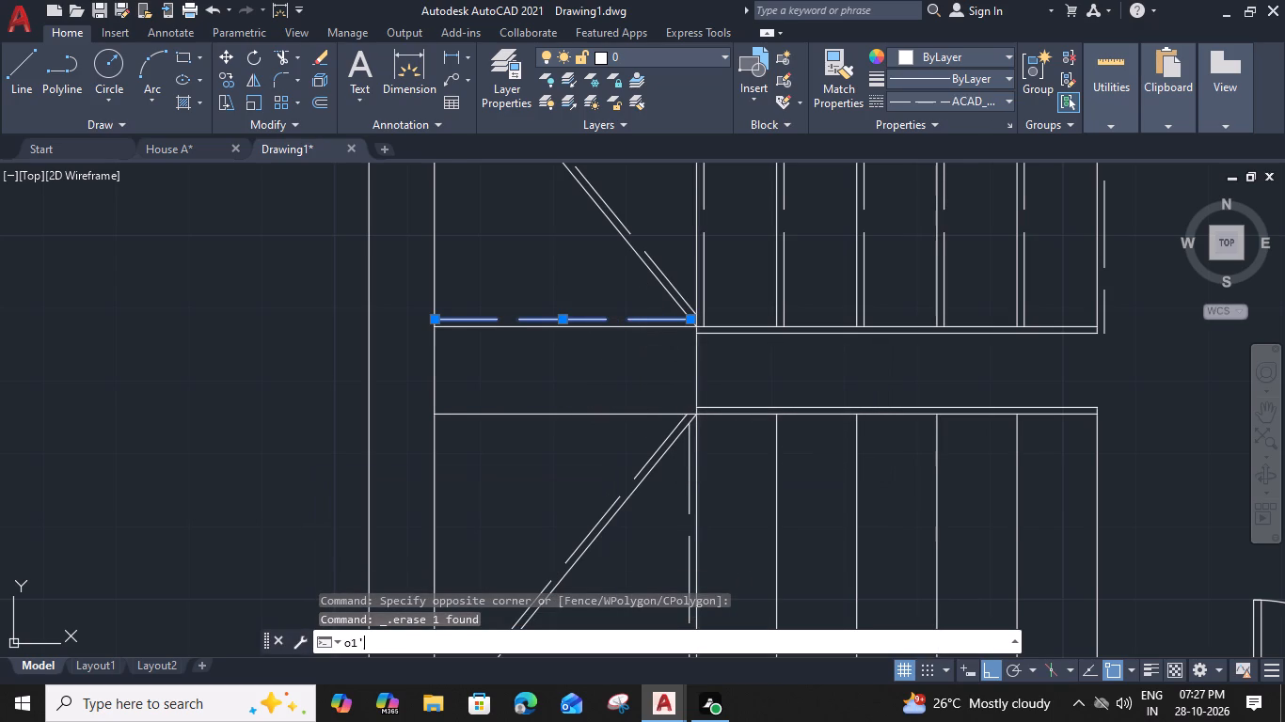
type("o")
key("space")
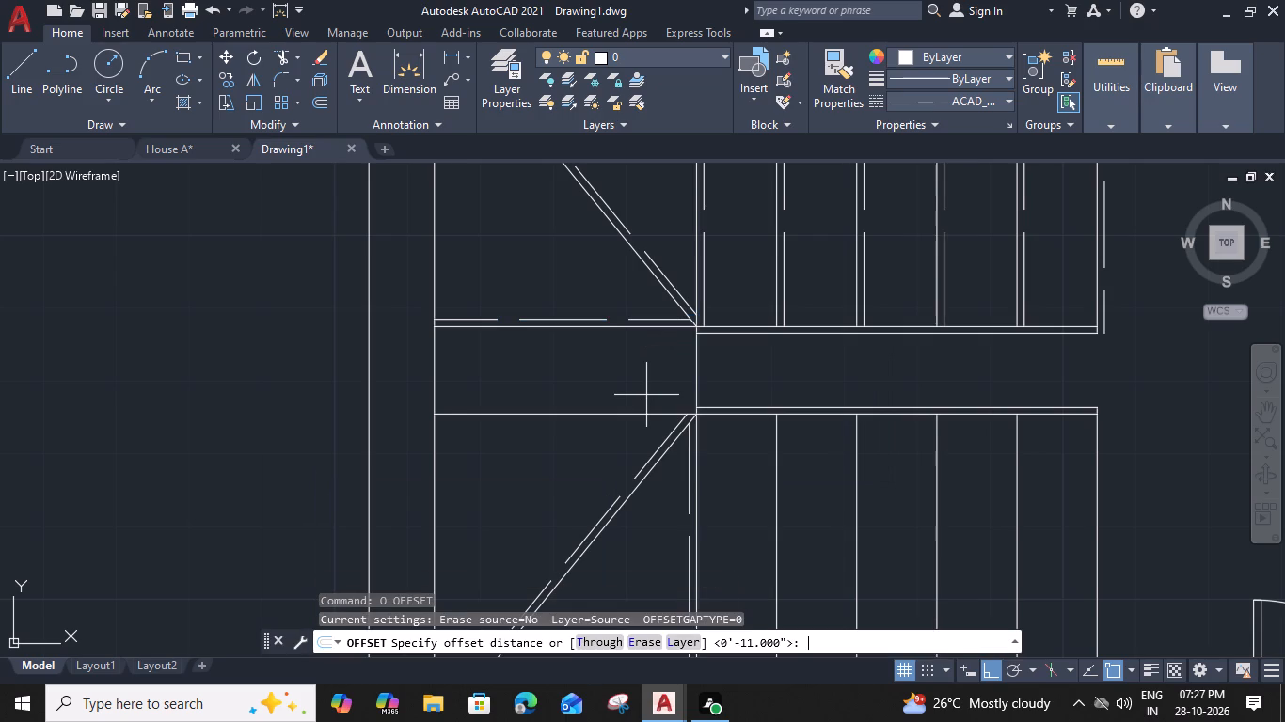
key("1")
key("apostrophe")
key("space")
left_click(645, 420)
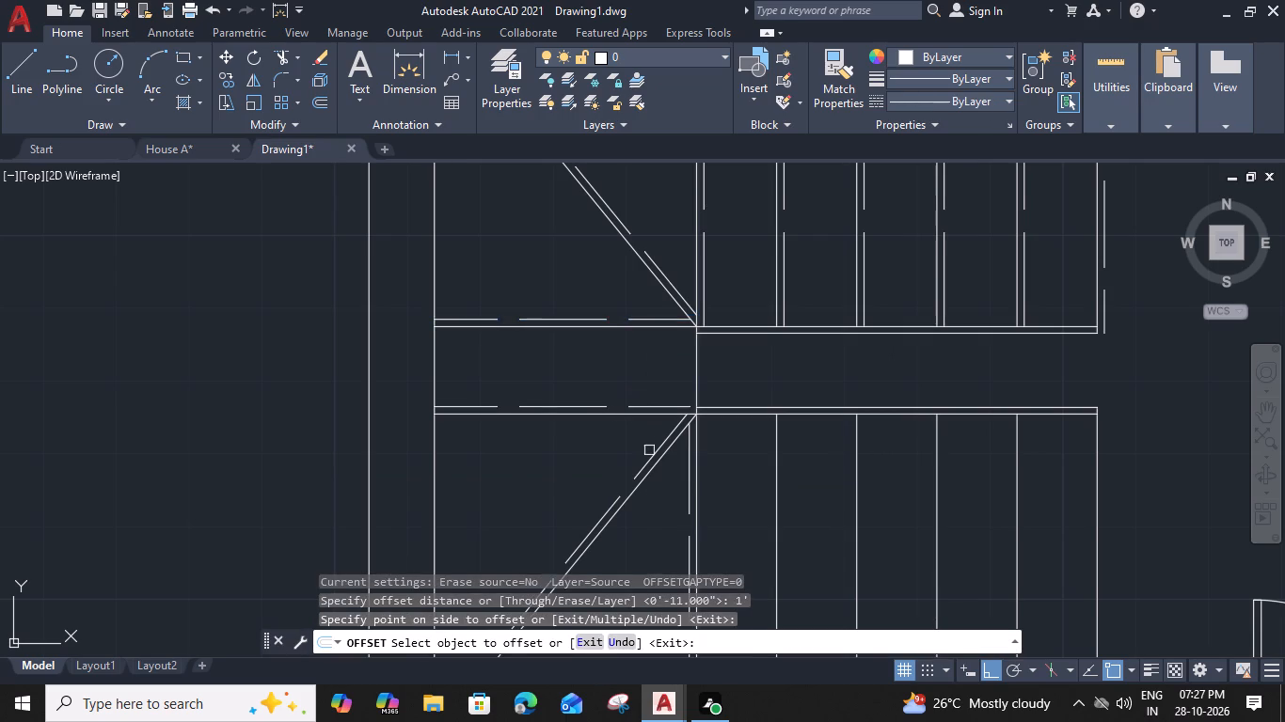
key("Escape")
Offset the lower flight's vertical dashed nosing line by 11" five times, one copy beside each following riser line up to the flight's end.
middle_click_drag(656, 491, 644, 364)
left_click(674, 377)
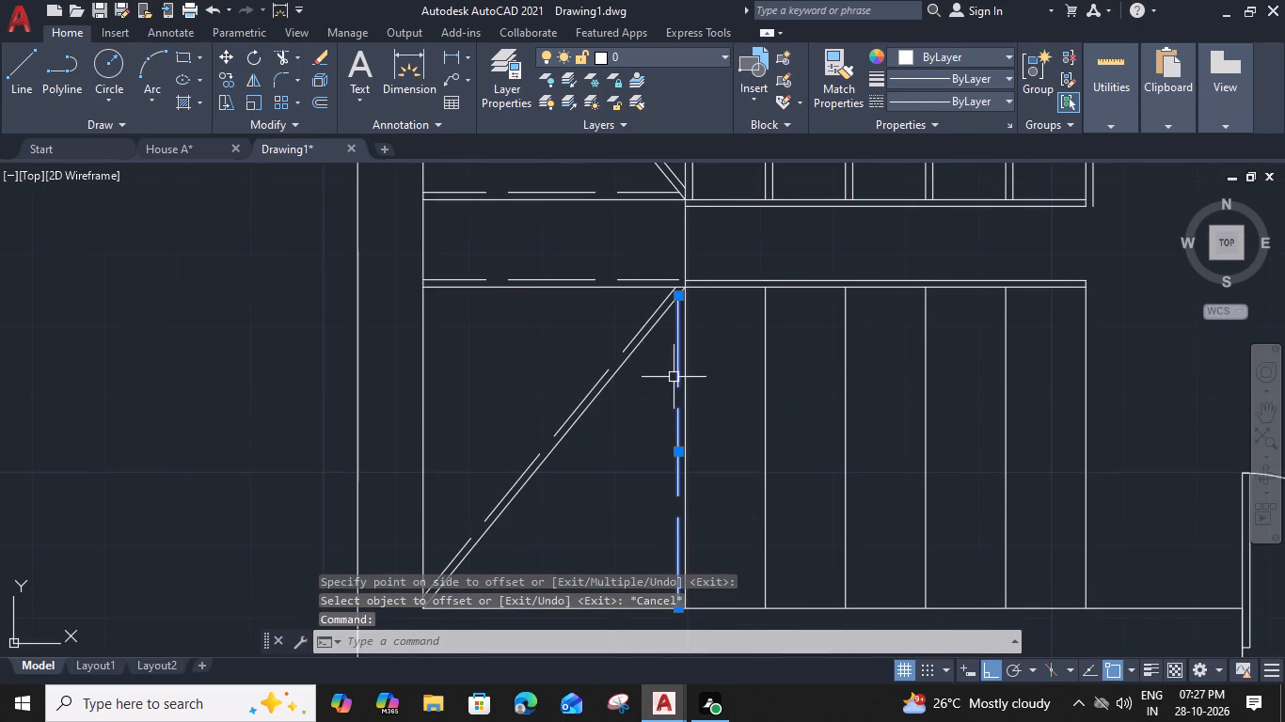
type("o 11\"")
key("Return")
left_click(763, 410)
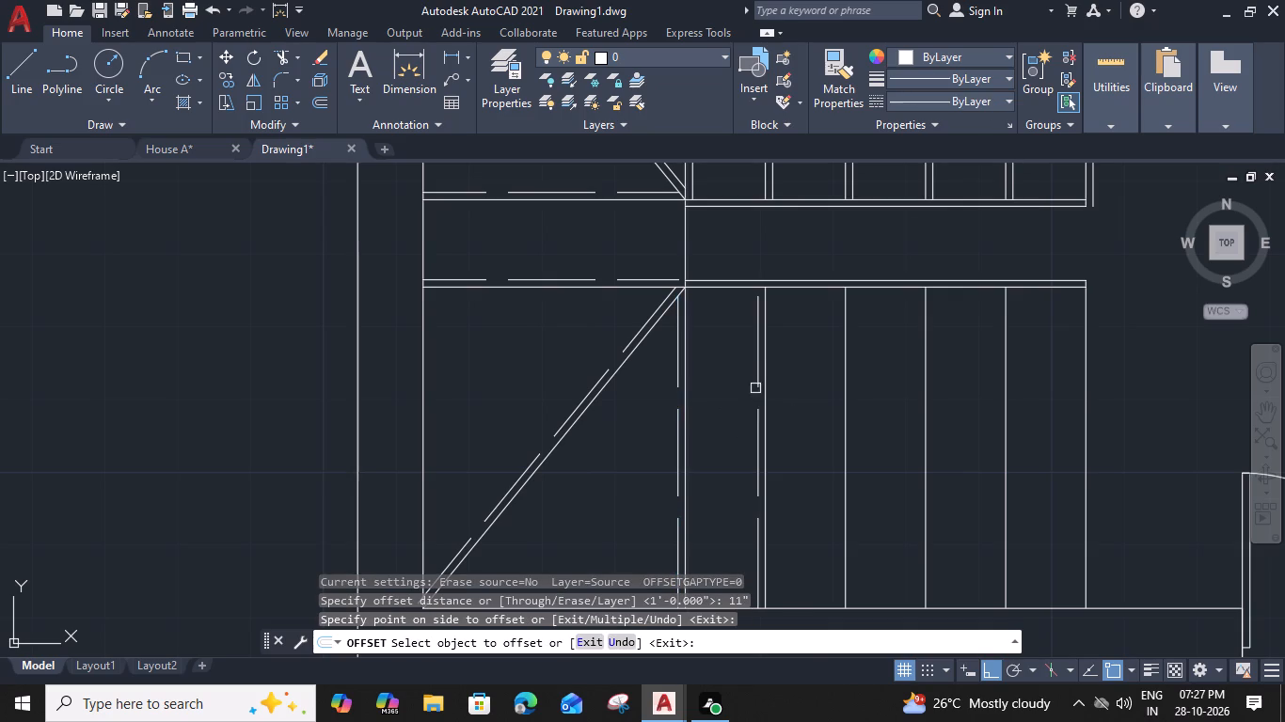
left_click(754, 373)
left_click(799, 387)
left_click(837, 377)
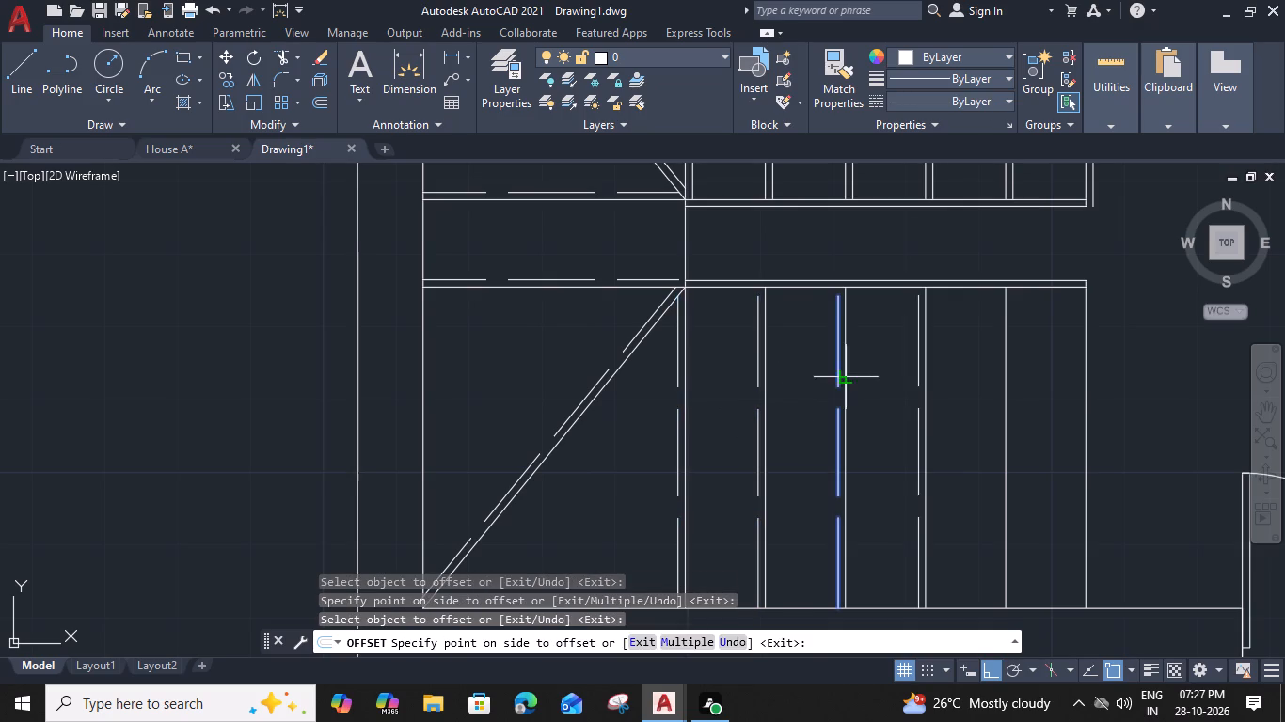
left_click(887, 382)
left_click(915, 374)
left_click(986, 374)
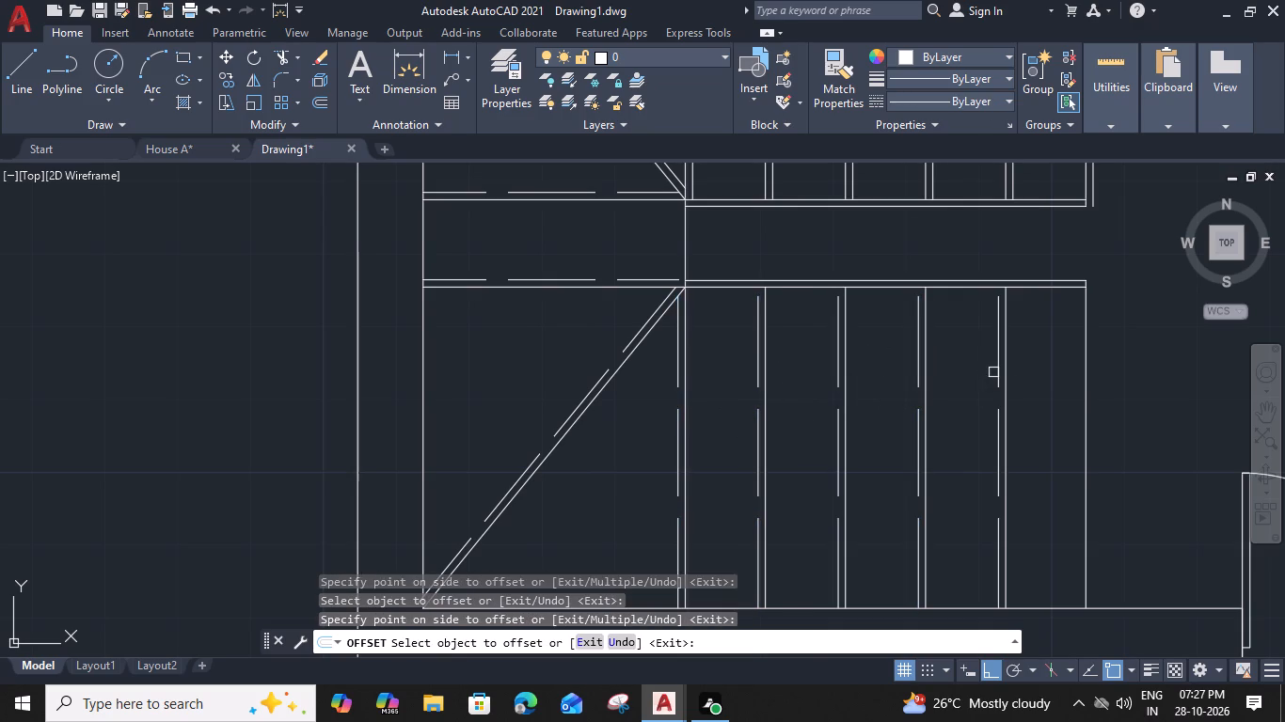
left_click(996, 371)
left_click(1071, 368)
key("Escape")
Extend the upper ends of the five copied dashed nosing lines to the double line along the top of the lower flight.
key("e")
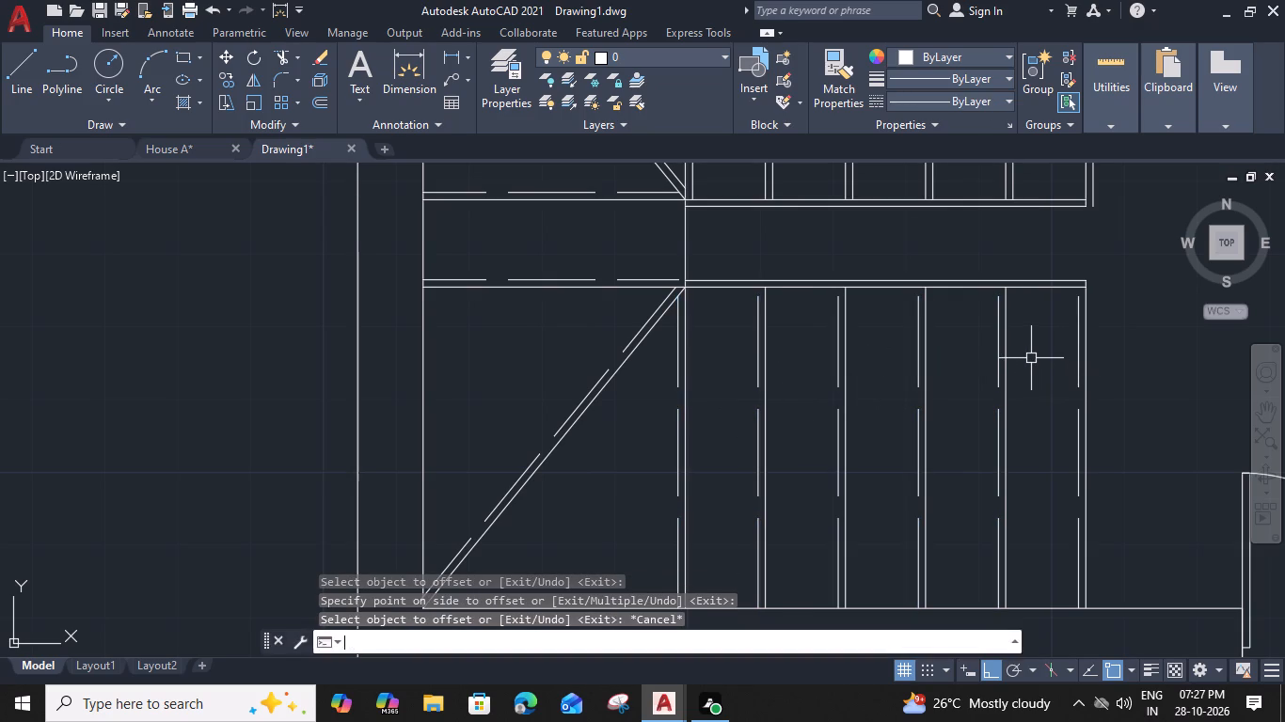
key("x")
key("space")
left_click(756, 369)
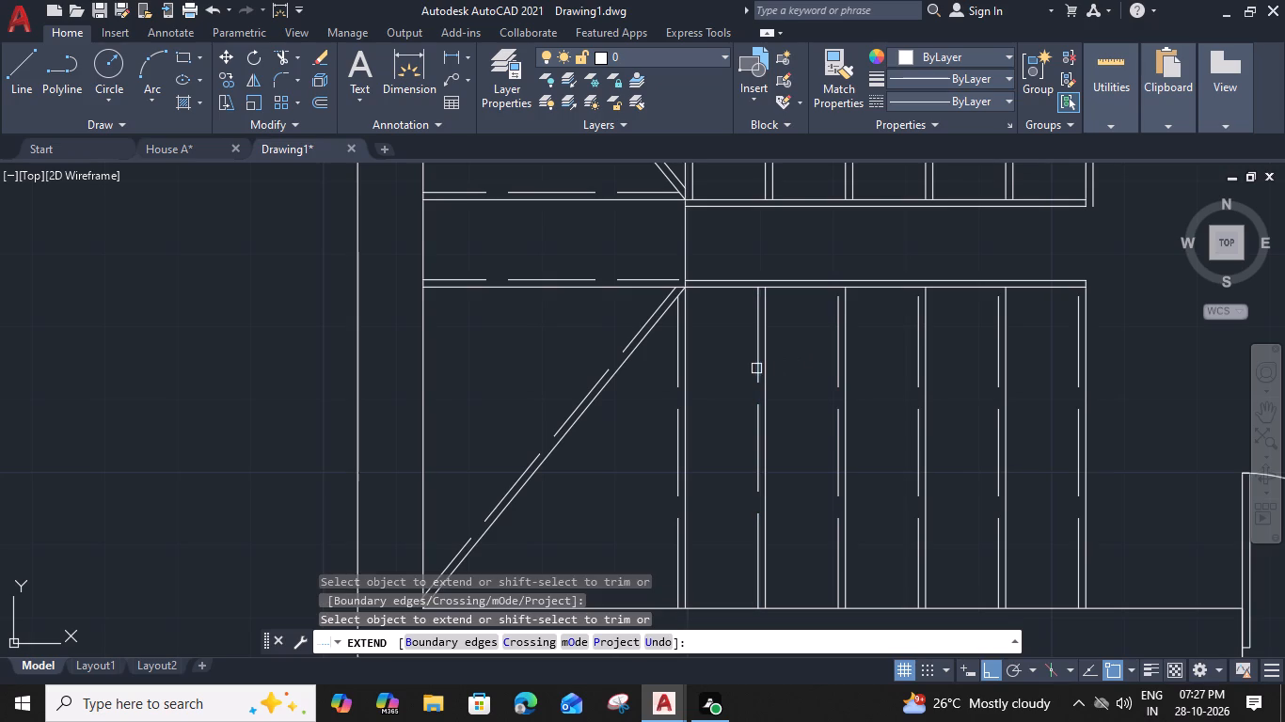
left_click(837, 369)
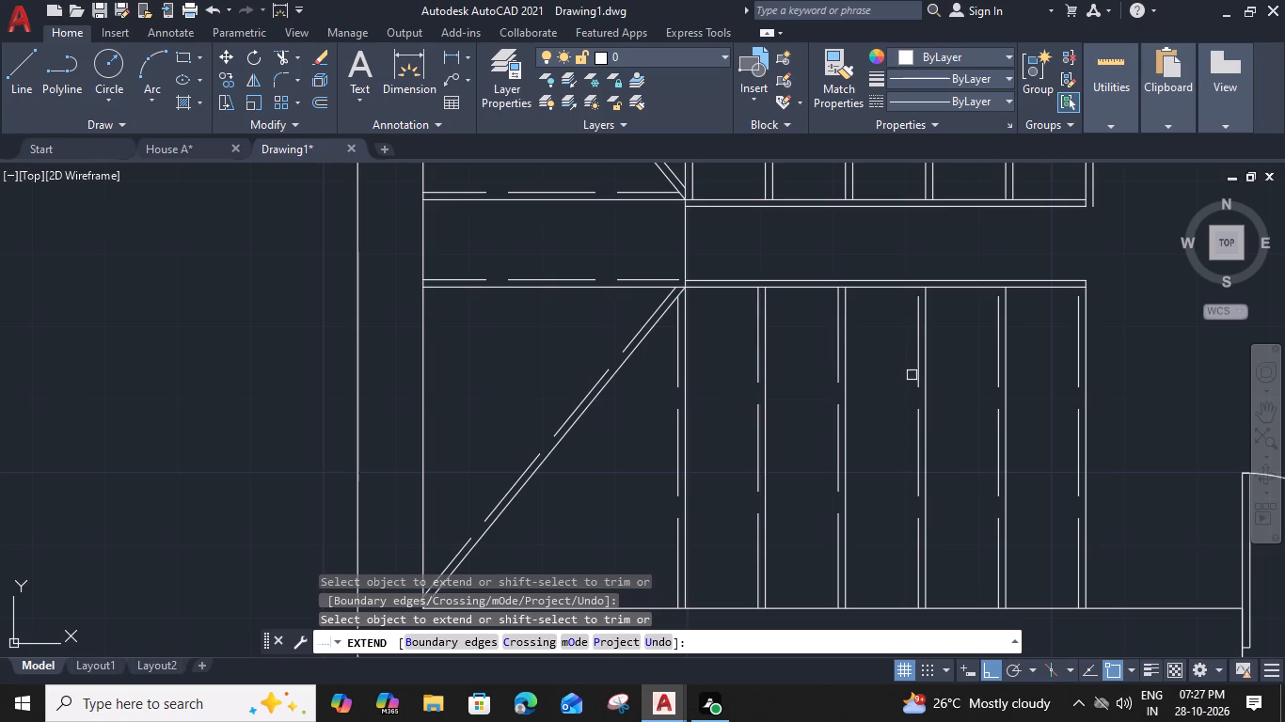
left_click(918, 374)
left_click(995, 369)
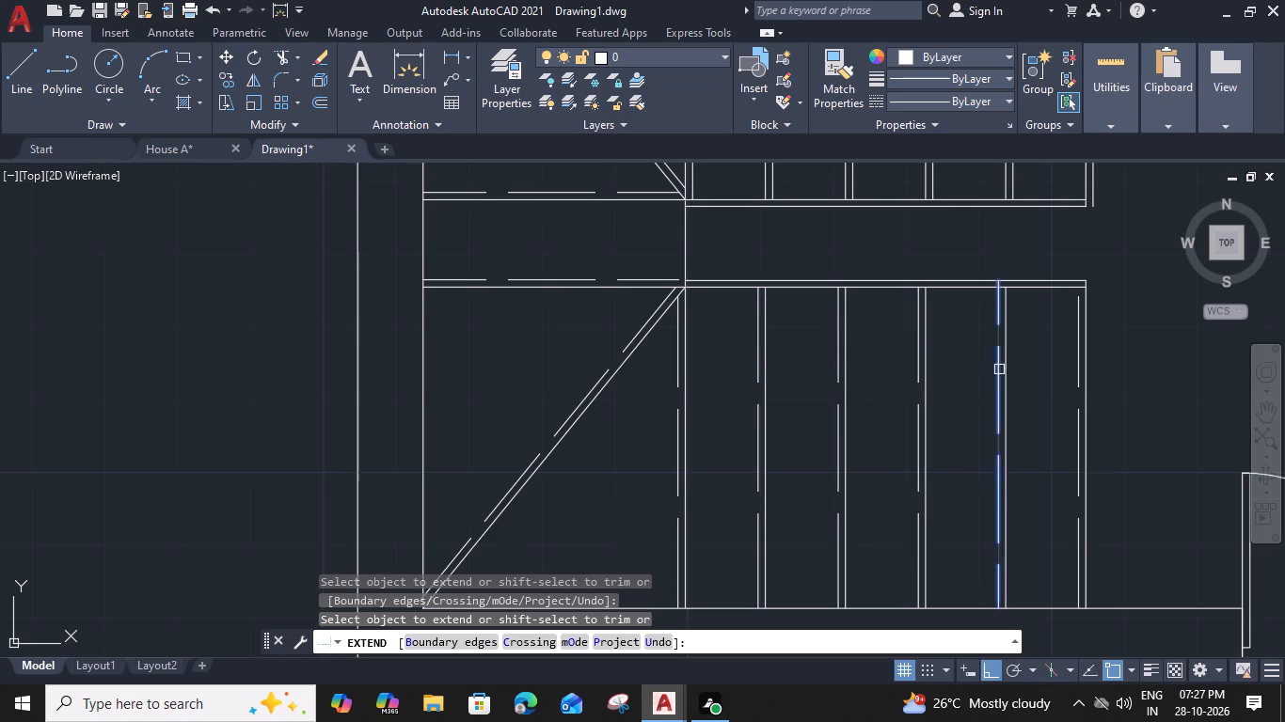
left_click(1076, 359)
key("Escape")
Review the floor plan around the staircase, the central hall and the rooms along the top wall.
scroll(1042, 351, "down", 1)
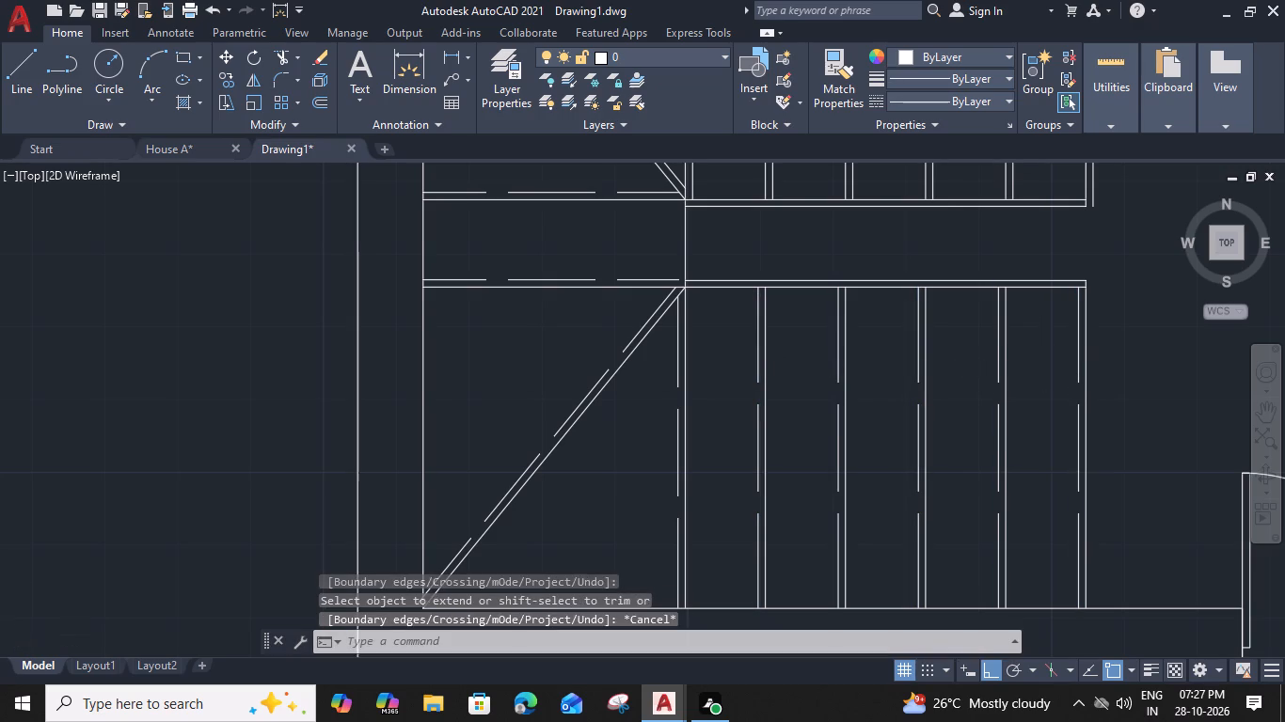
scroll(1042, 351, "down", 2)
middle_click_drag(1139, 286, 896, 324)
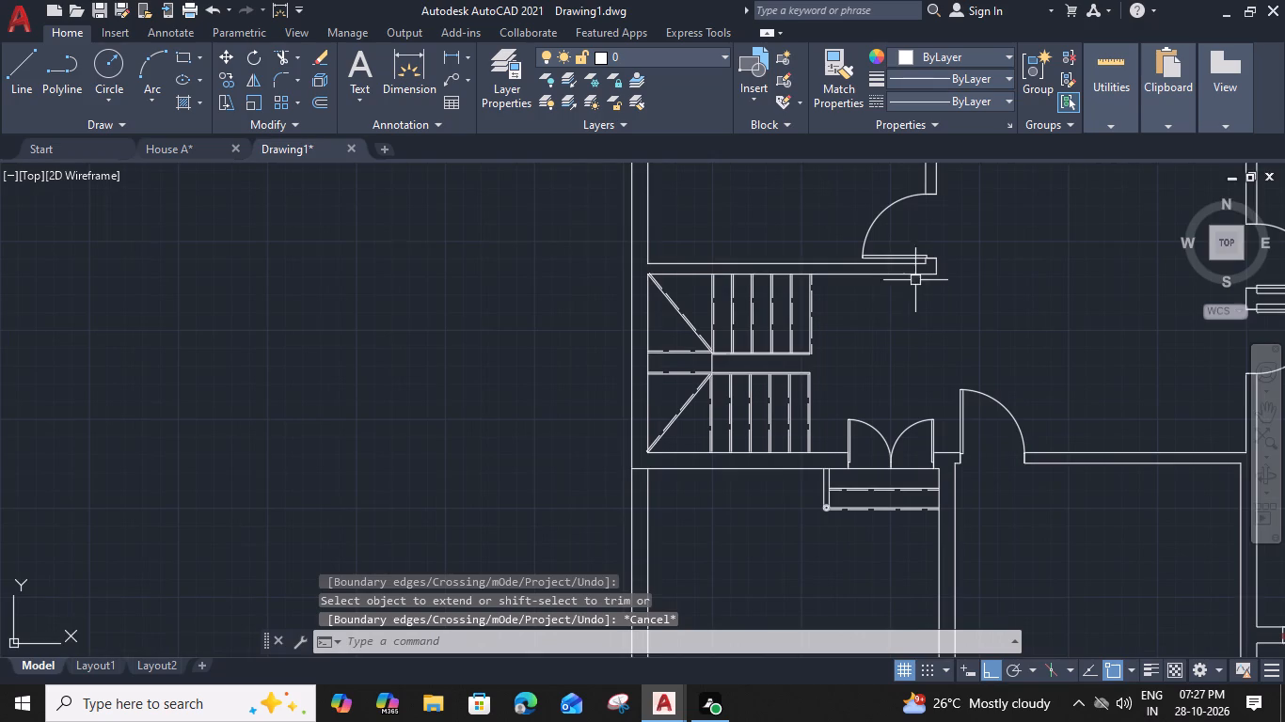
middle_click_drag(911, 291, 878, 330)
scroll(800, 283, "down", 1)
middle_click_drag(801, 278, 696, 391)
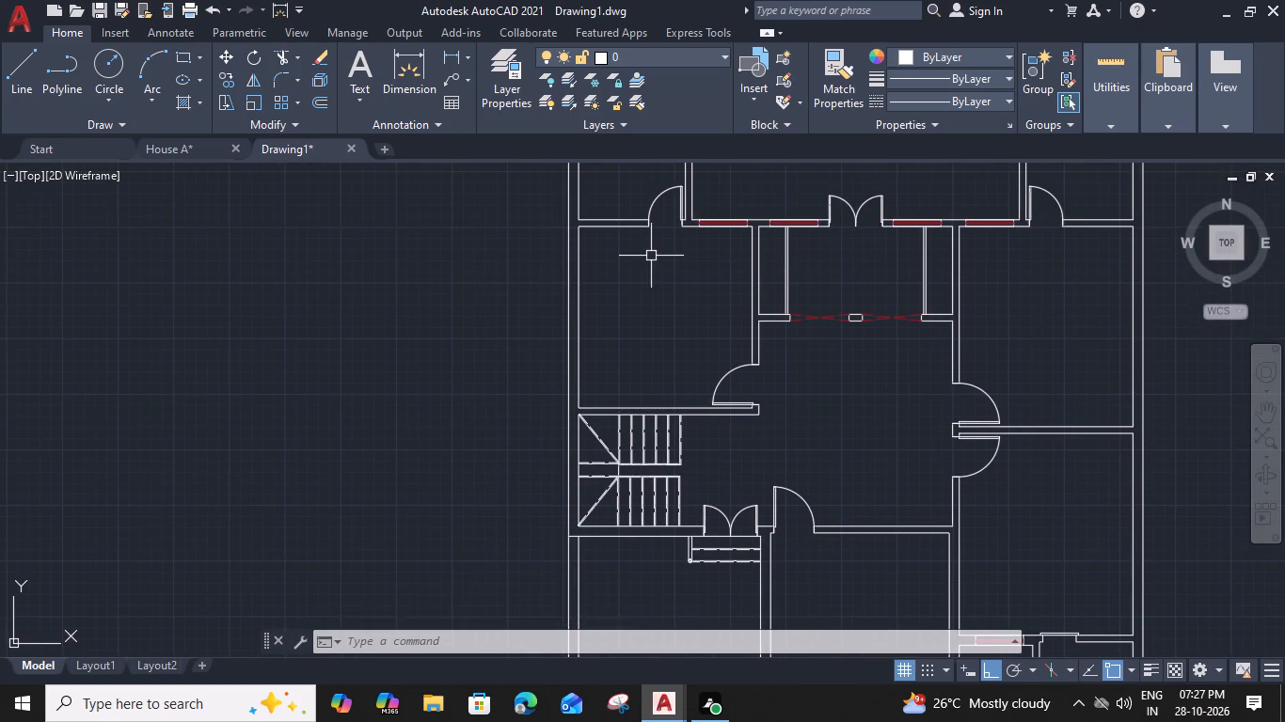
middle_click_drag(647, 264, 635, 353)
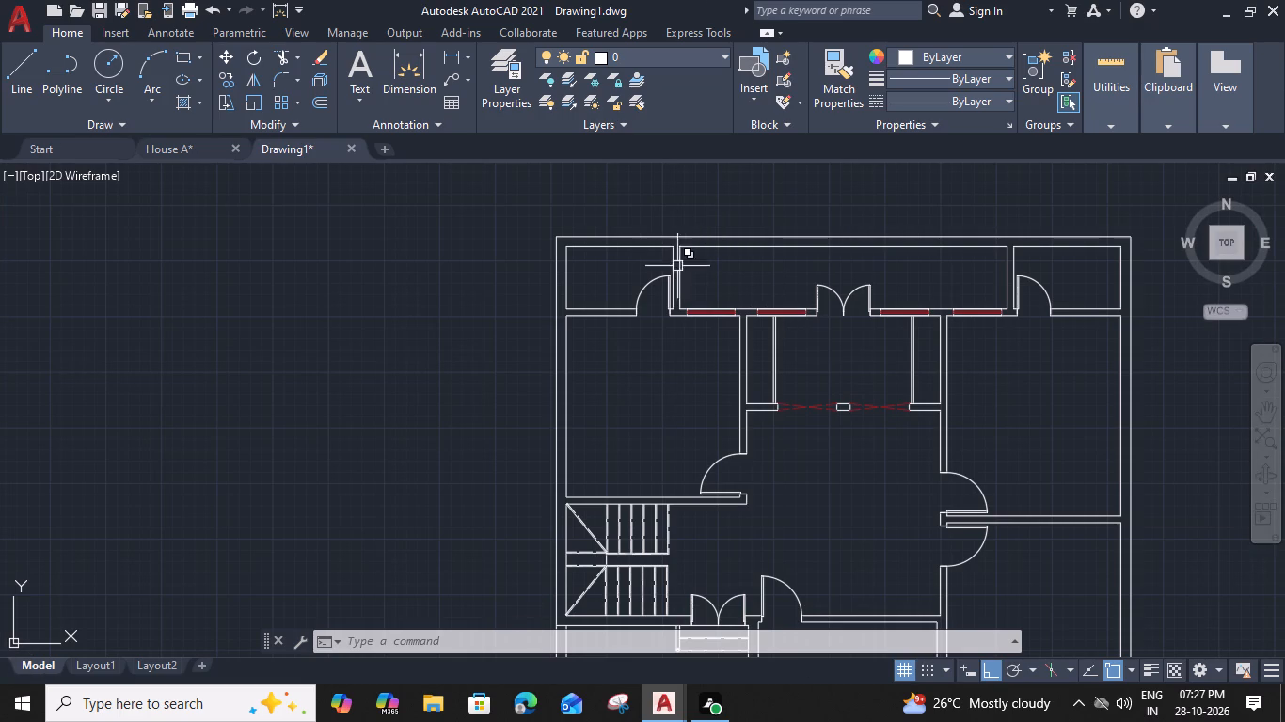
middle_click_drag(774, 509, 660, 363)
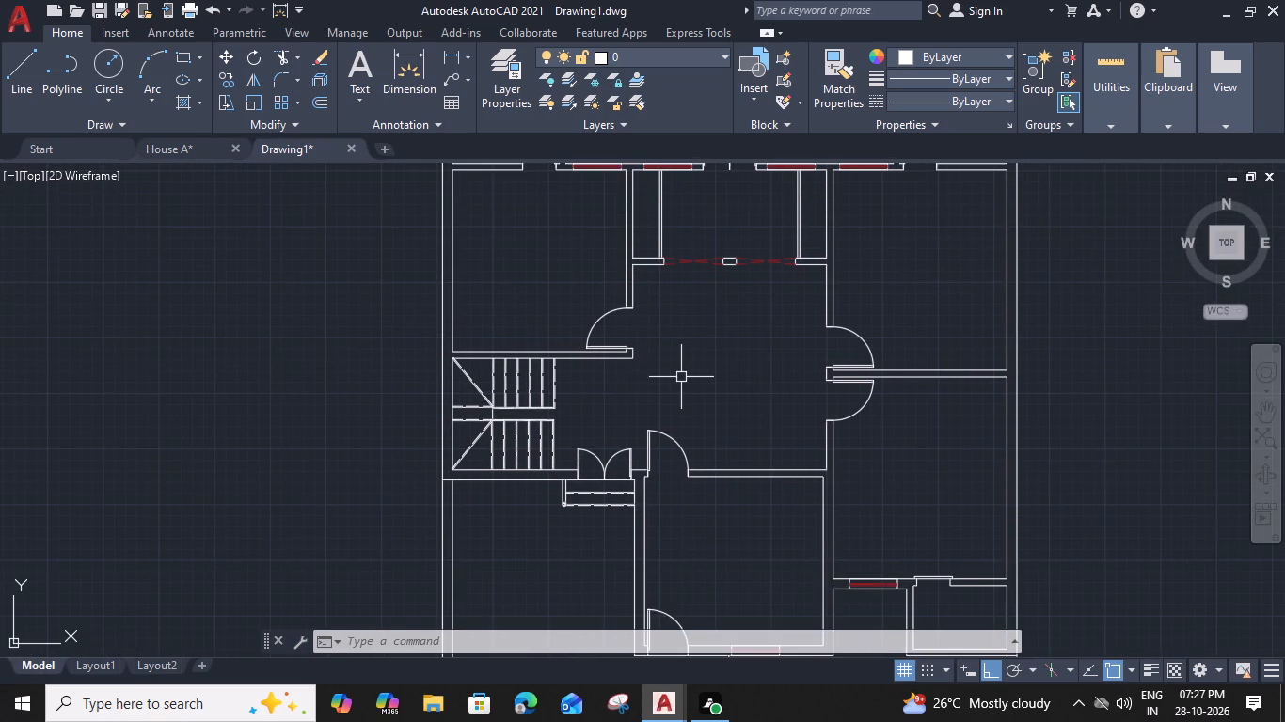
Draw a 6" by 1'9" upright rectangle inside the long room at the top of the plan for a window.
middle_click_drag(722, 298, 761, 513)
scroll(620, 349, "up", 1)
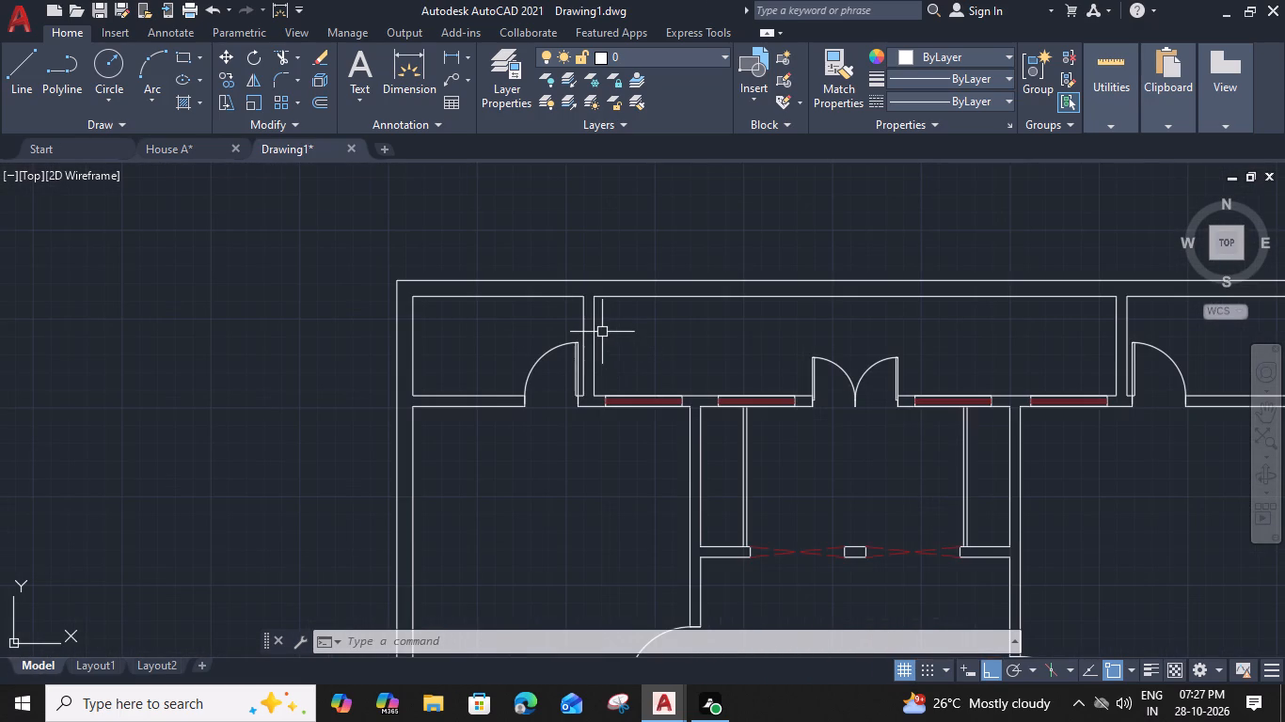
type("re")
key("c")
key("space")
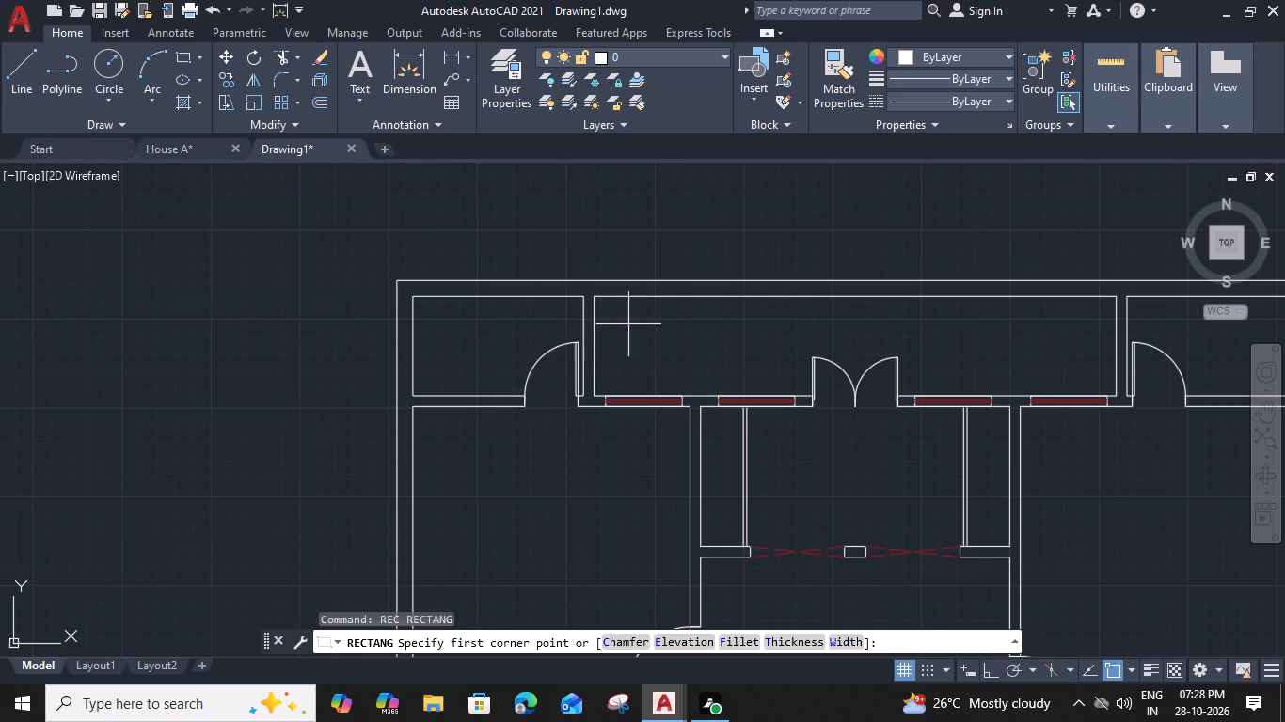
scroll(650, 342, "up", 1)
left_click(655, 323)
type("d")
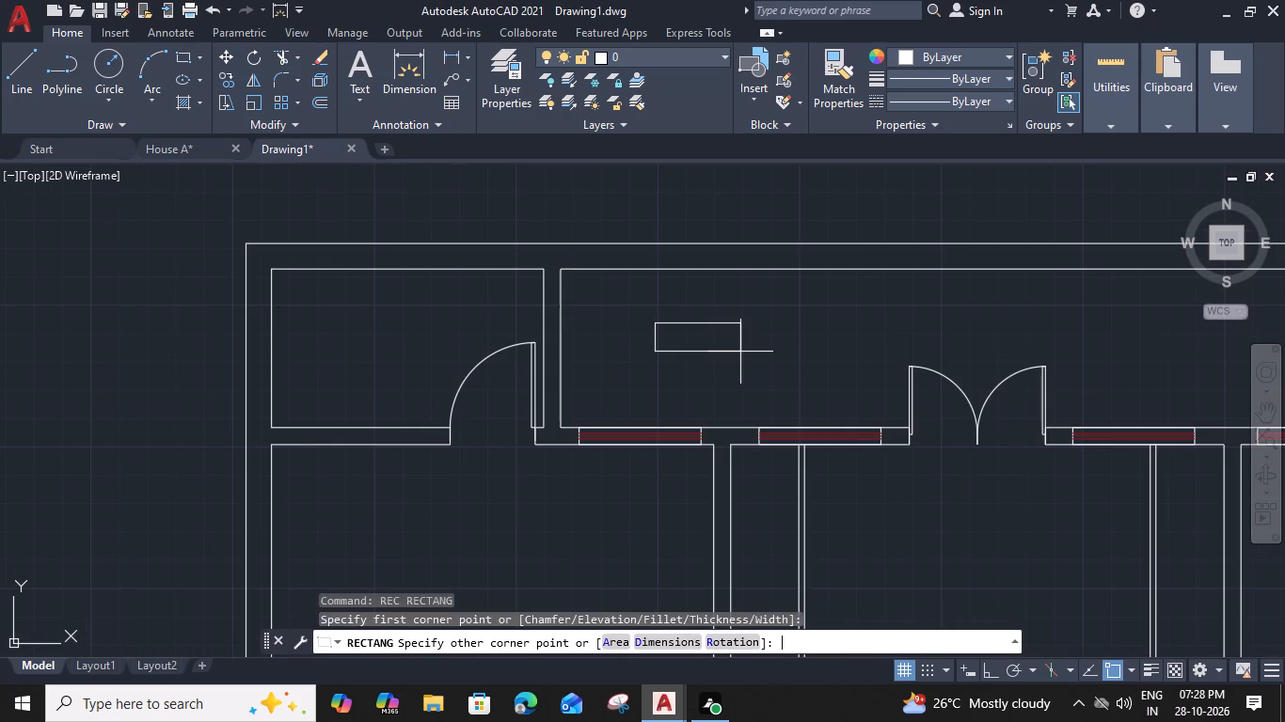
key("space")
key("6")
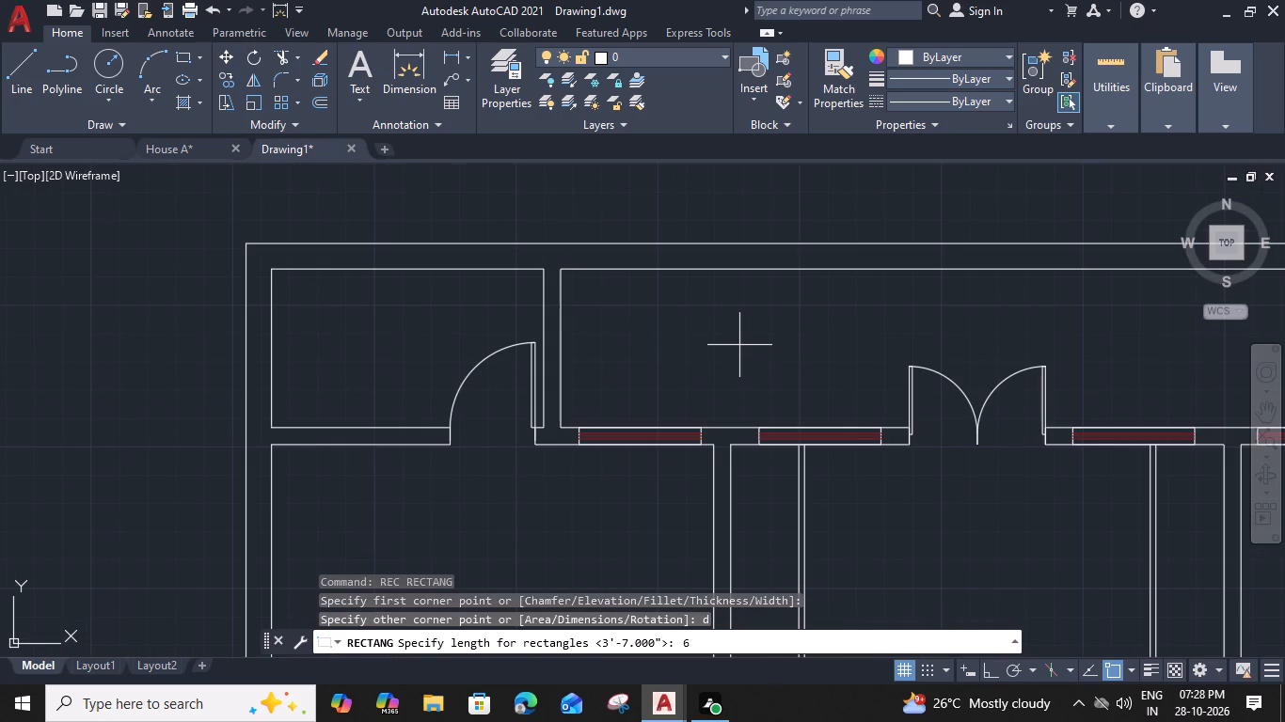
key("shift+quotedbl")
key("Return")
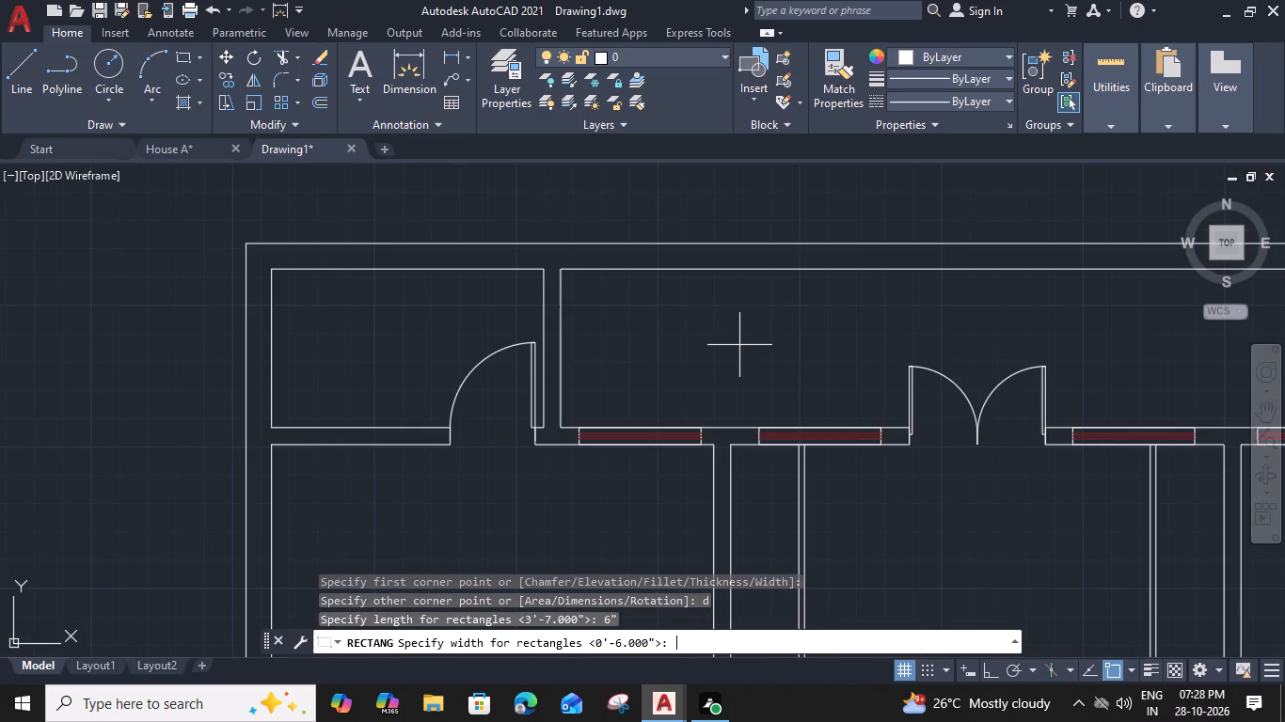
type("1'9\"")
key("Return")
left_click(723, 389)
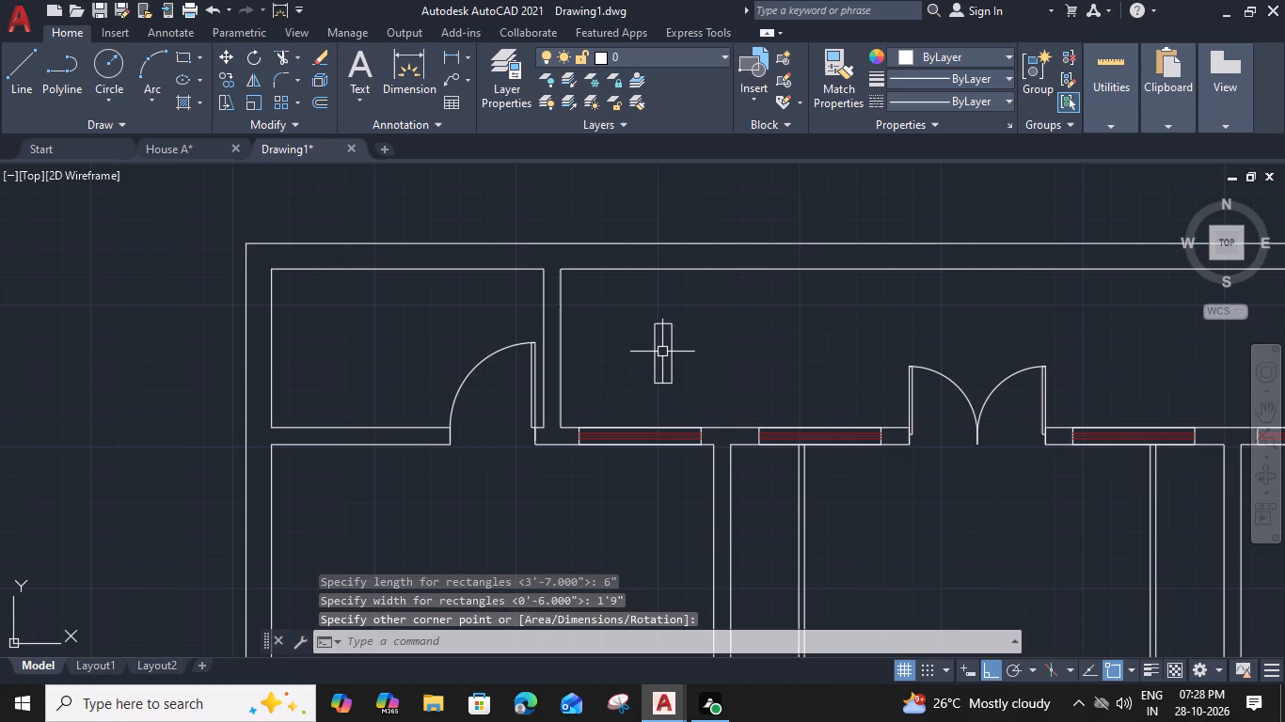
Draw a vertical centre line through the new rectangle from its top edge midpoint to its bottom edge midpoint.
type("l")
key("space")
left_click(665, 325)
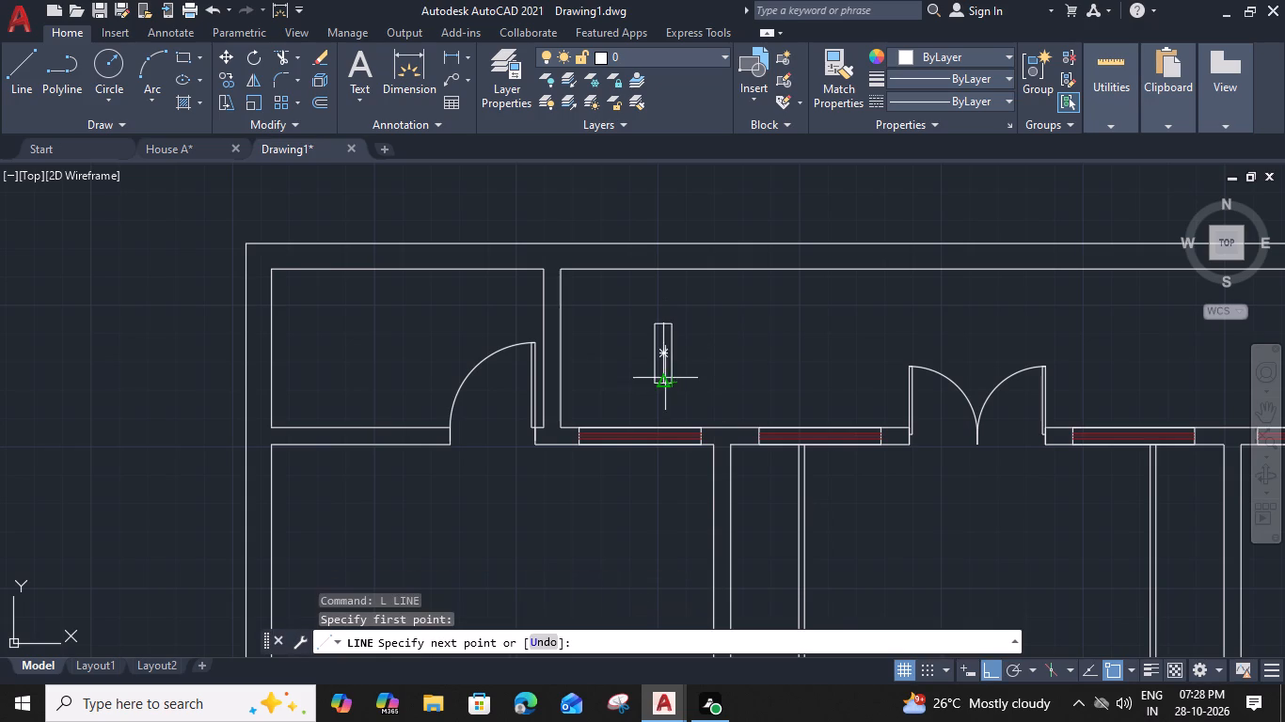
left_click(661, 378)
key("space")
Offset the rectangle's centre line by 1" to both sides to form the window's glazing lines.
left_click(660, 344)
type("o")
key("space")
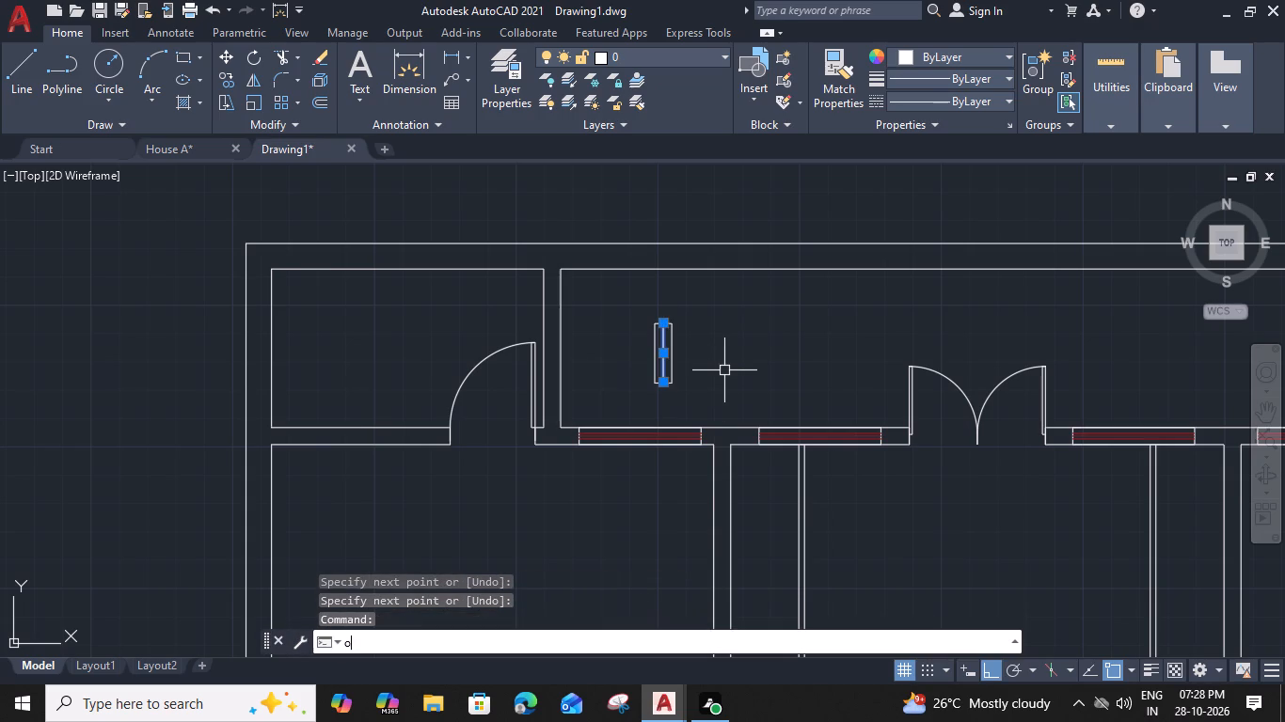
key("1")
key("shift+quotedbl")
key("Return")
left_click(755, 367)
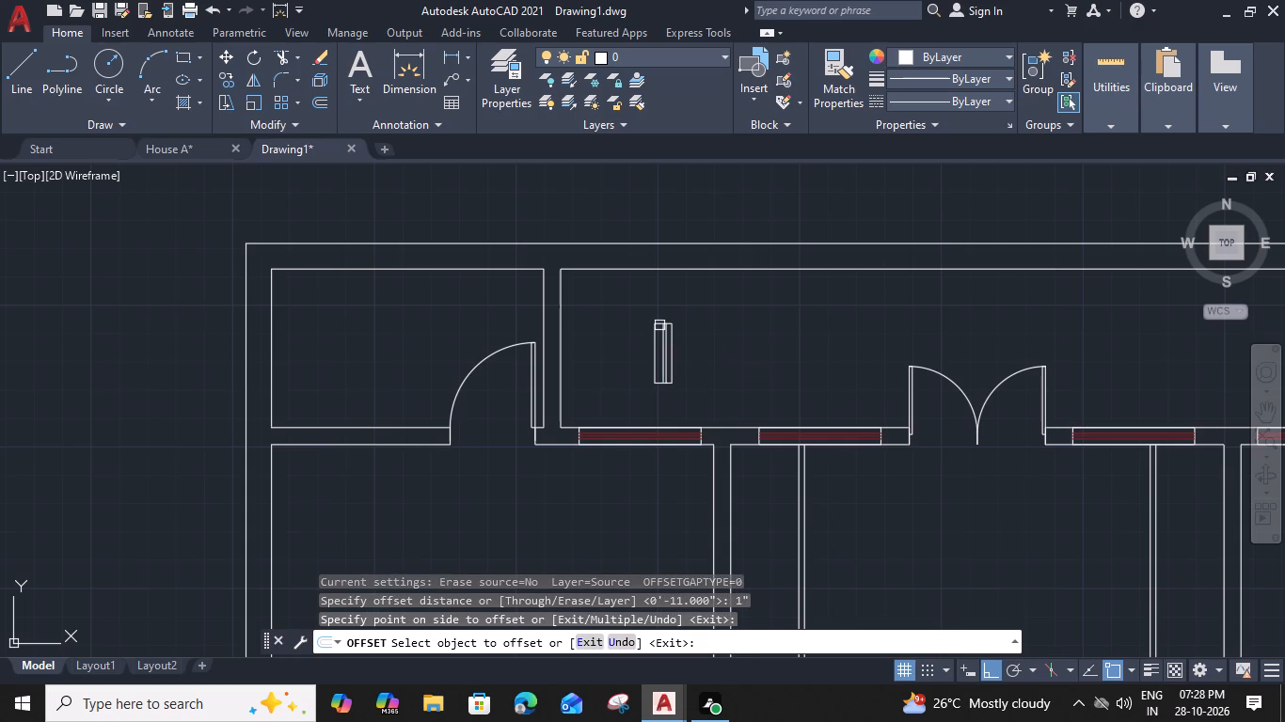
scroll(659, 328, "up", 2)
left_click(667, 356)
left_click(578, 376)
key("Escape")
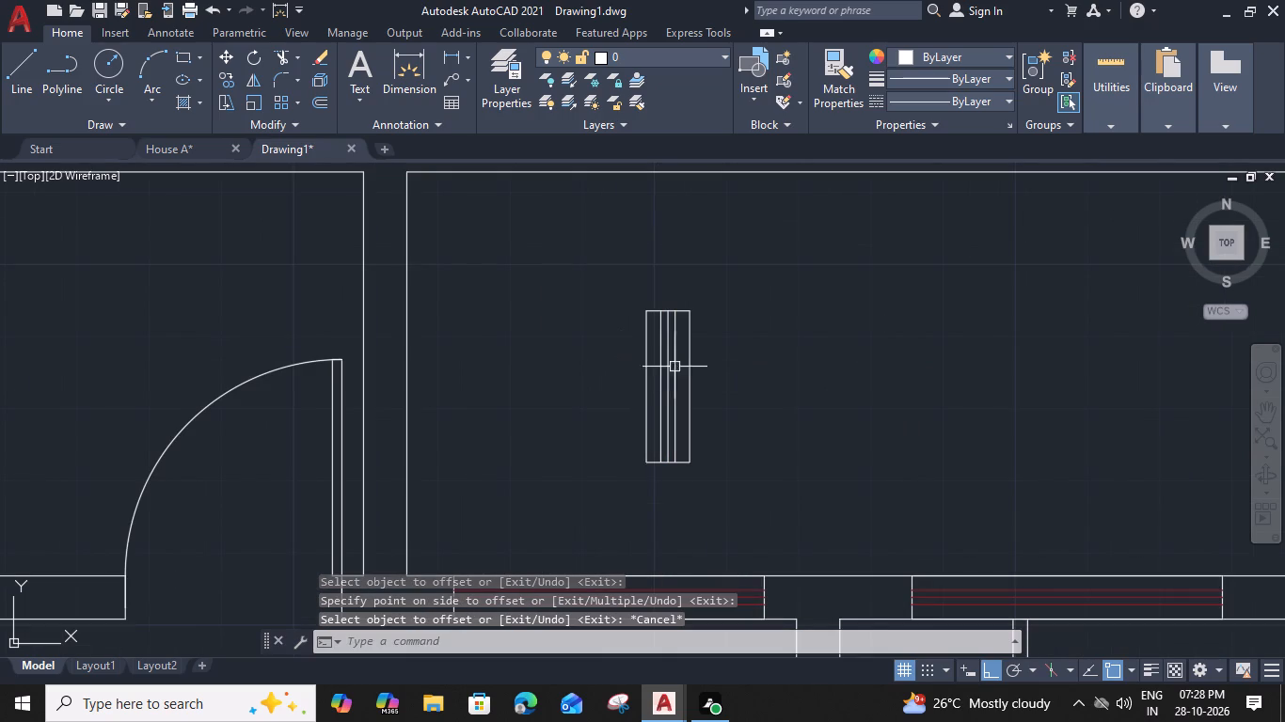
Change the colour of the three vertical lines inside the window rectangle to red 153,27,30.
left_click(685, 369)
left_click(653, 383)
left_click(982, 52)
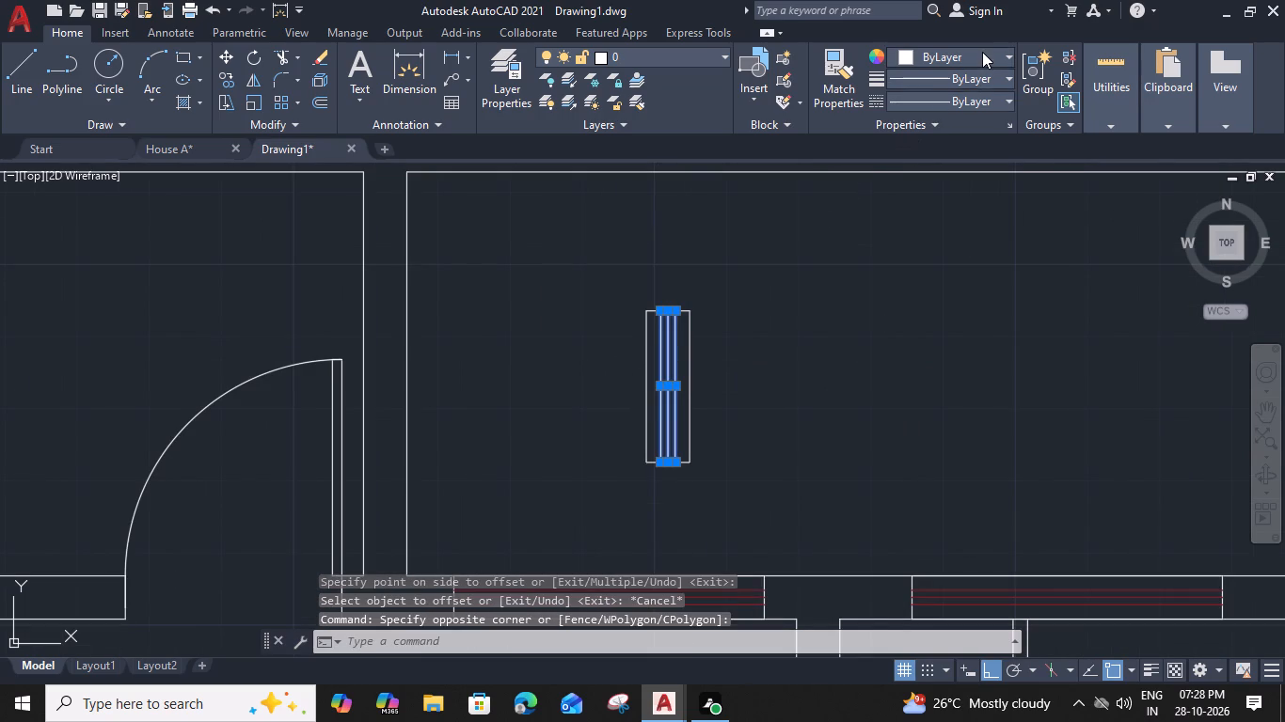
left_click(955, 133)
Group the window rectangle with its three red lines.
left_click_drag(706, 290, 691, 303)
left_click(584, 391)
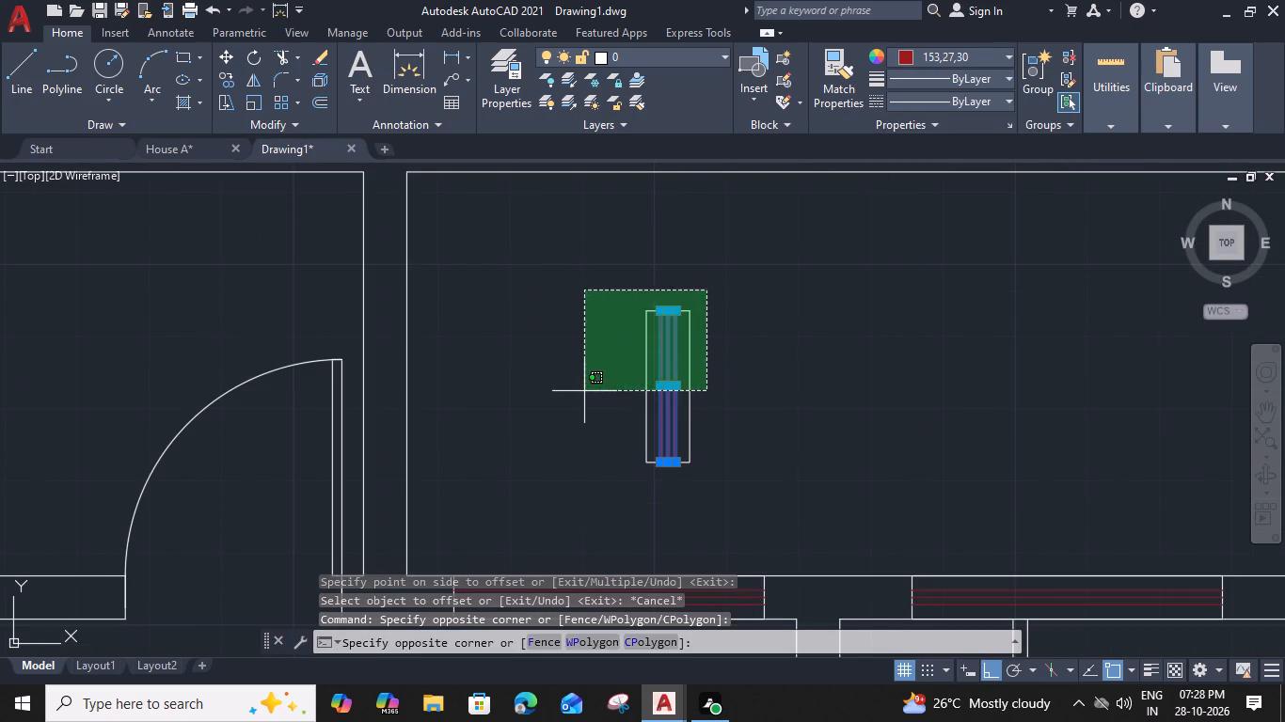
type("g")
key("space")
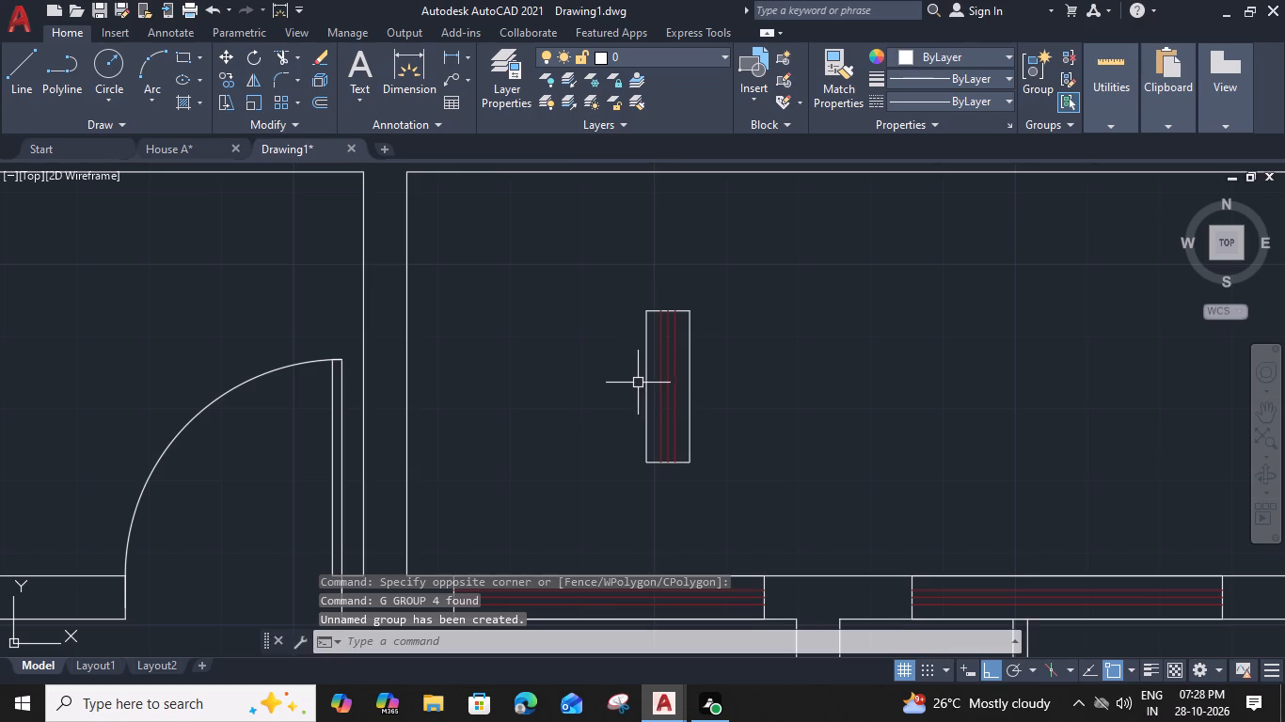
Move the window group by its left edge midpoint into the wall between the top-left small room and the long room.
left_click(644, 386)
key("m")
key("space")
left_click(643, 385)
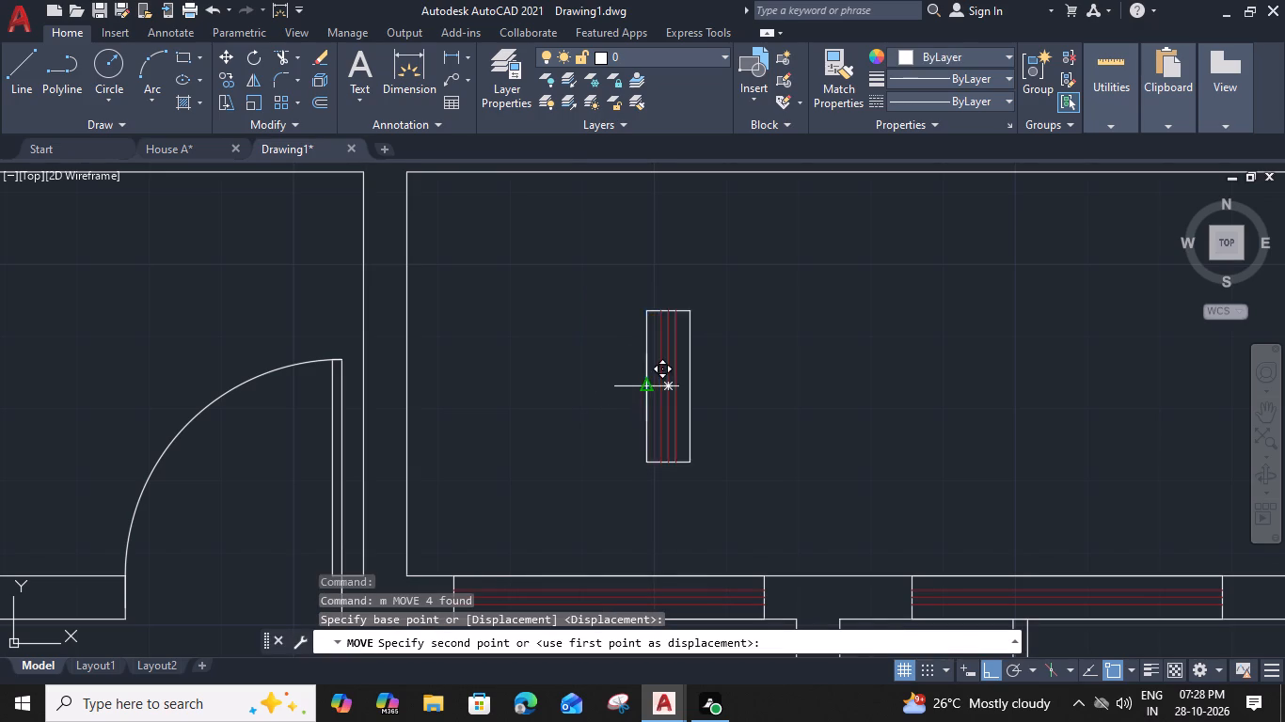
left_click(360, 380)
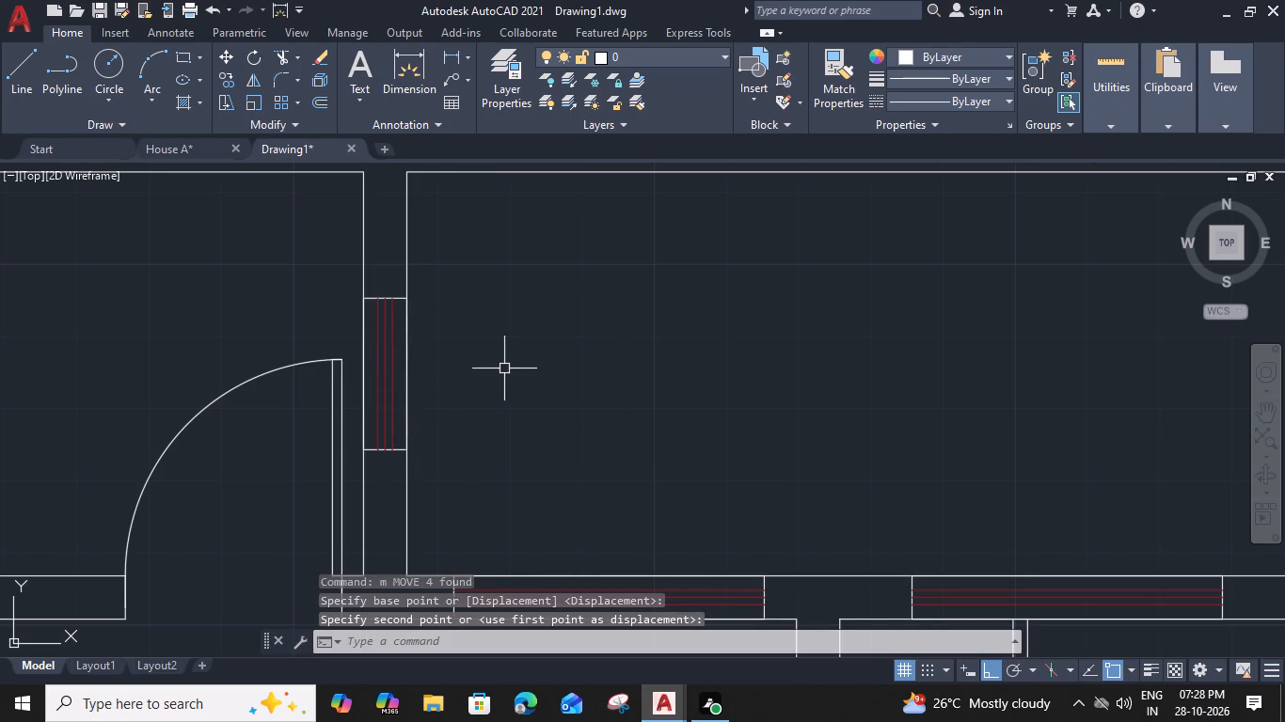
Copy the window group horizontally into the wall between the long room and the top-right small room.
left_click(396, 300)
key("c")
key("o")
key("space")
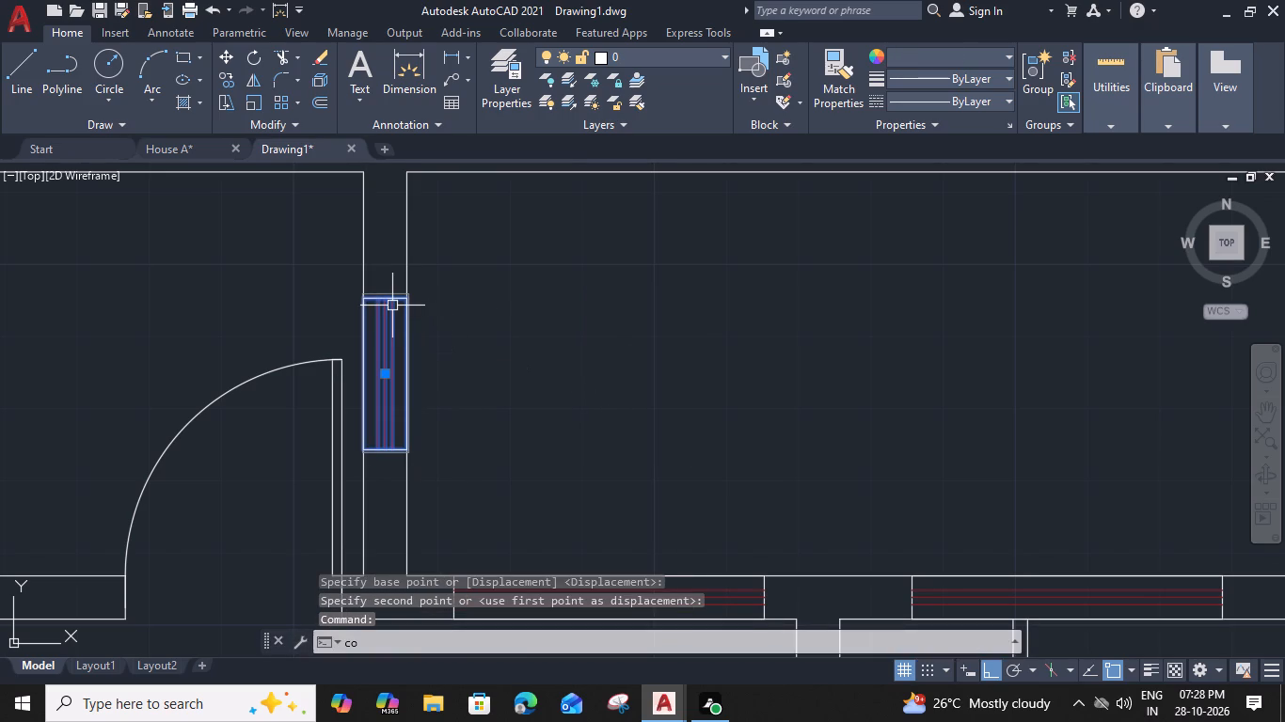
left_click(409, 375)
scroll(437, 384, "down", 1)
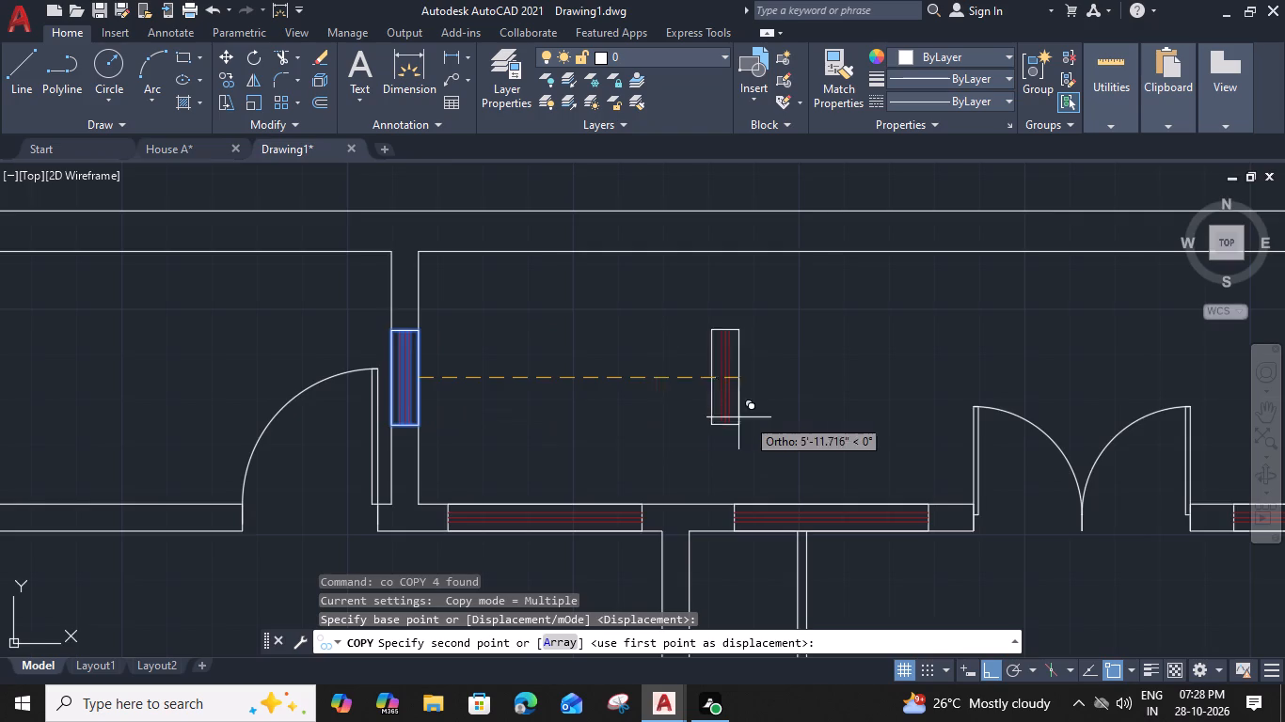
middle_click_drag(742, 406, 339, 364)
scroll(755, 364, "down", 2)
scroll(984, 355, "up", 2)
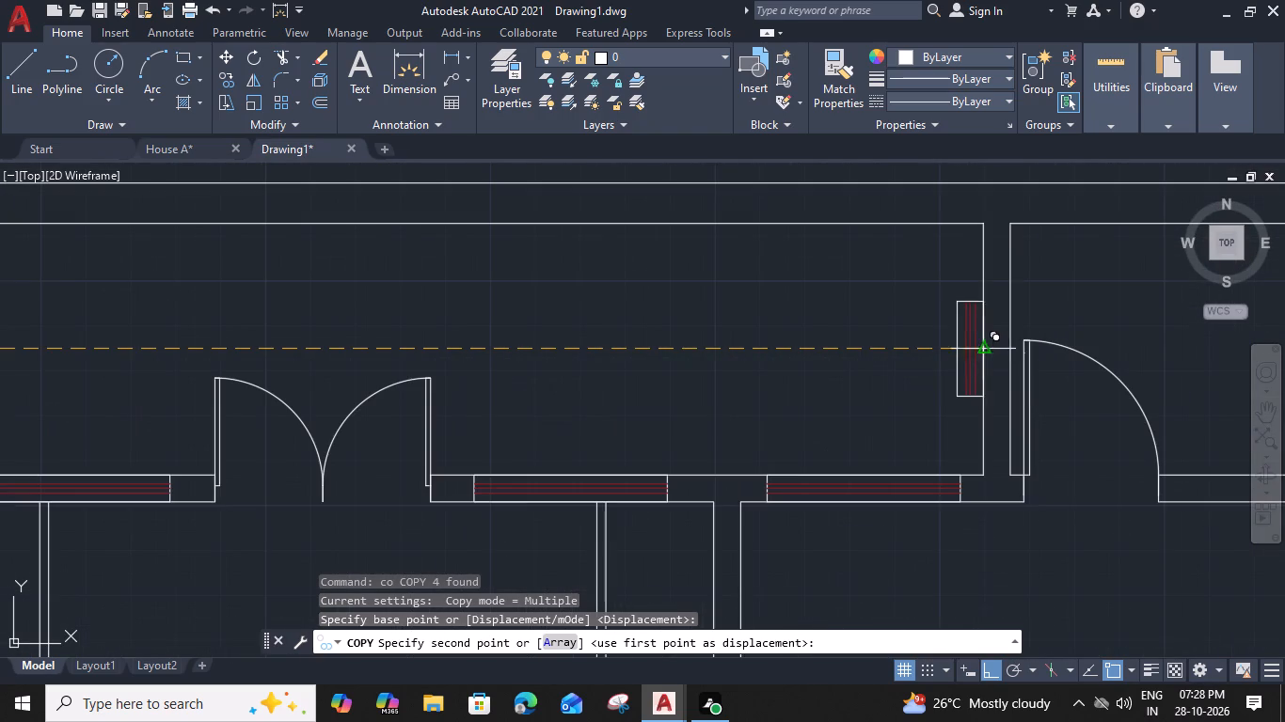
left_click(1012, 348)
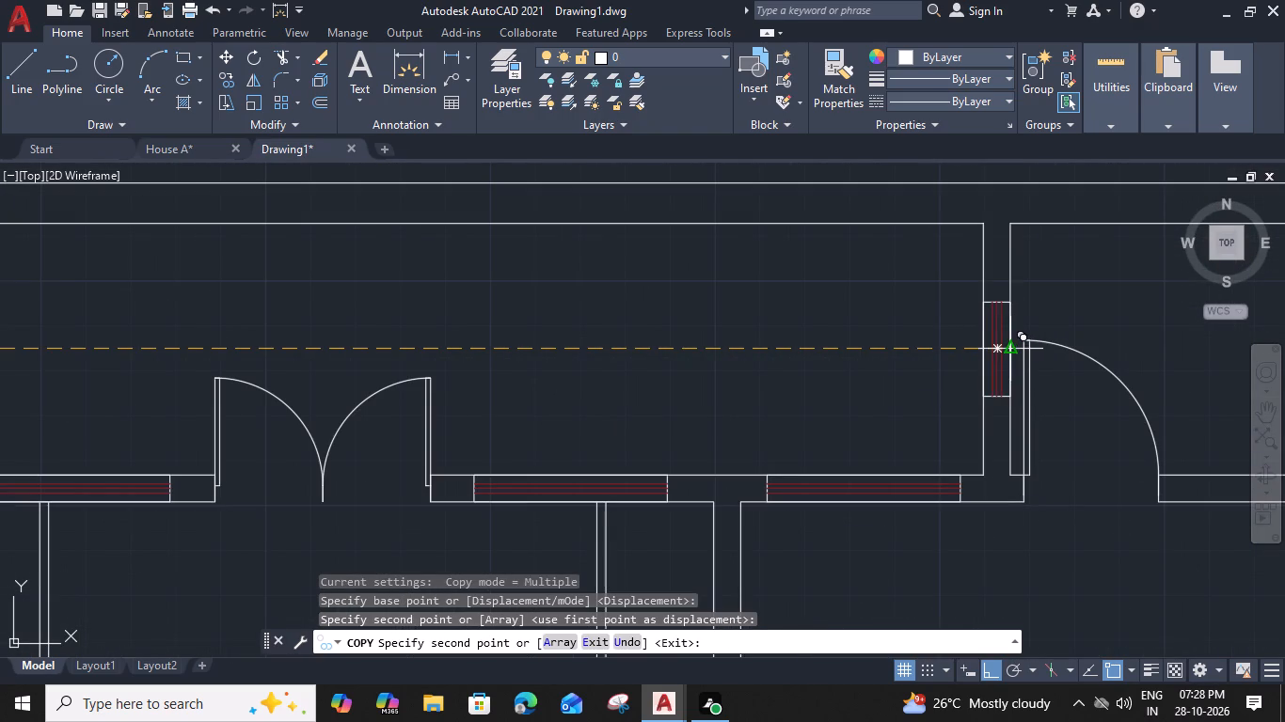
scroll(817, 409, "down", 1)
key("Escape")
Draw a short line across the left wall of the small bottom-right room, between its two wall faces.
scroll(815, 392, "down", 1)
middle_click_drag(834, 467, 843, 422)
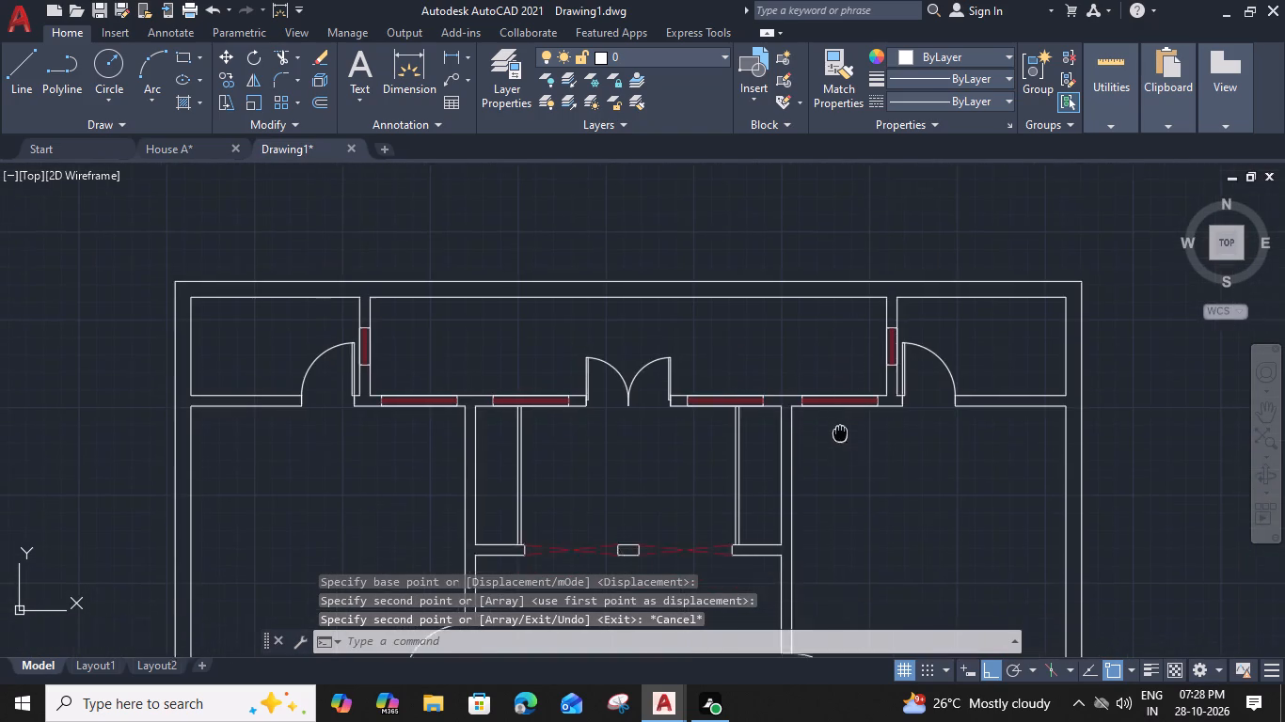
middle_click_drag(843, 422, 911, 351)
scroll(899, 355, "down", 2)
middle_click_drag(892, 479, 871, 306)
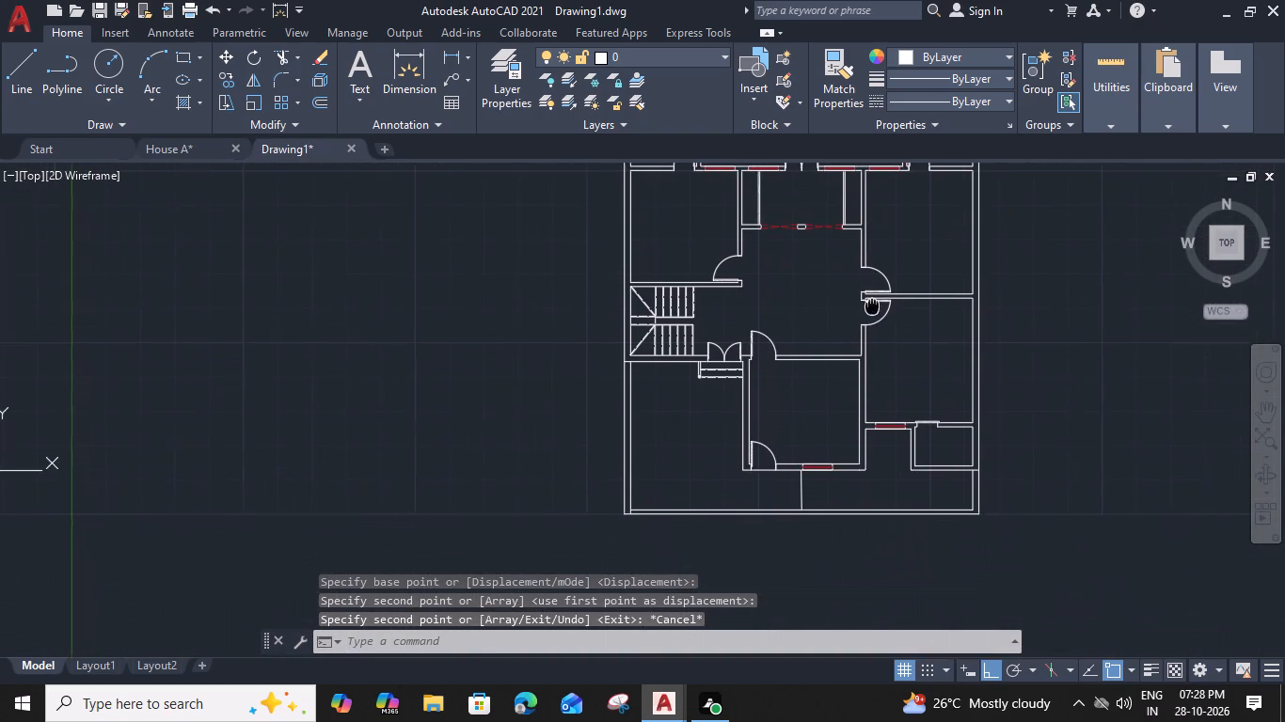
middle_click_drag(871, 306, 849, 312)
scroll(891, 486, "up", 2)
scroll(880, 388, "up", 1)
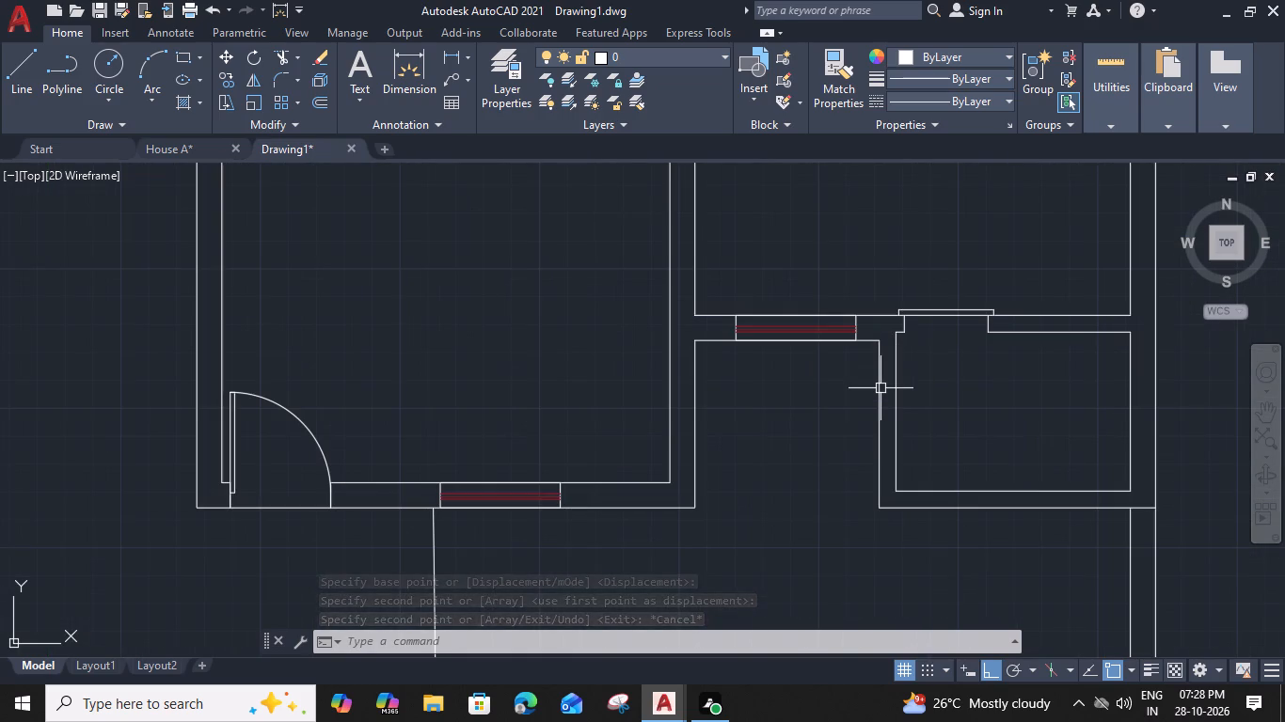
type("l")
key("space")
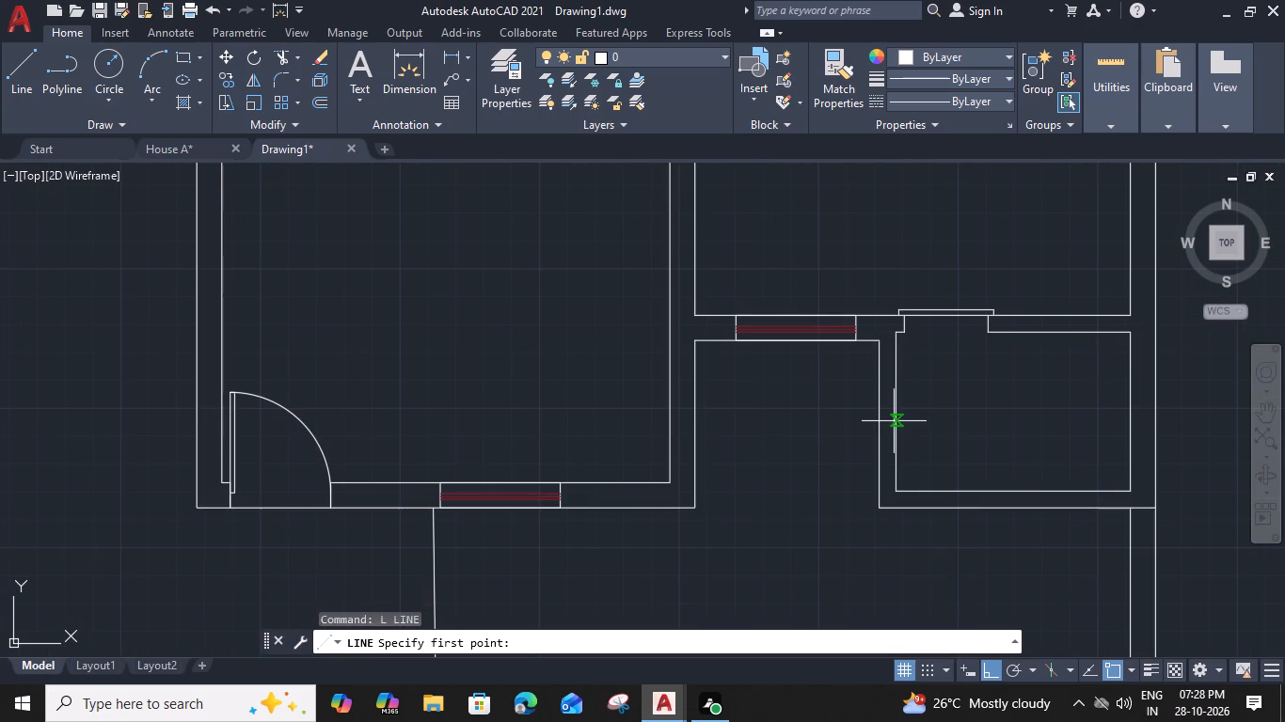
left_click(895, 416)
left_click(879, 413)
key("space")
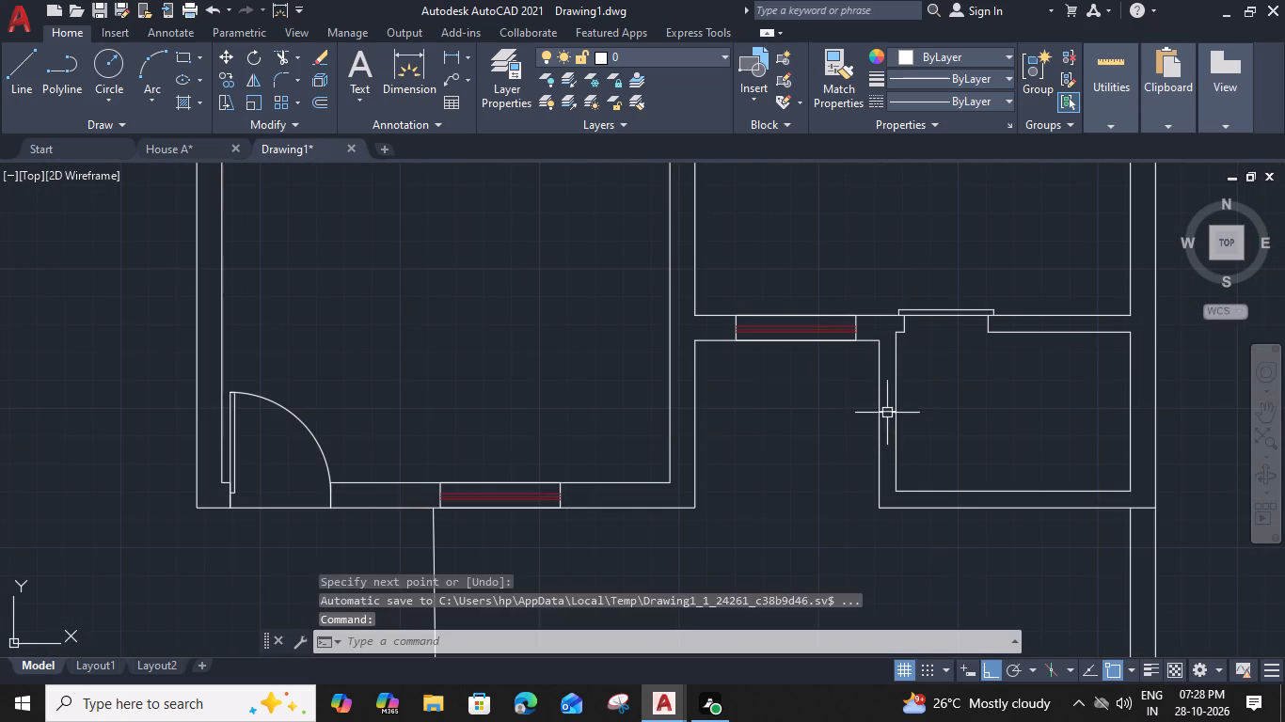
Offset the short wall line by 1'3" to both sides to mark the door opening's jambs.
left_click(887, 413)
type("o 1'")
type("3\"")
key("Return")
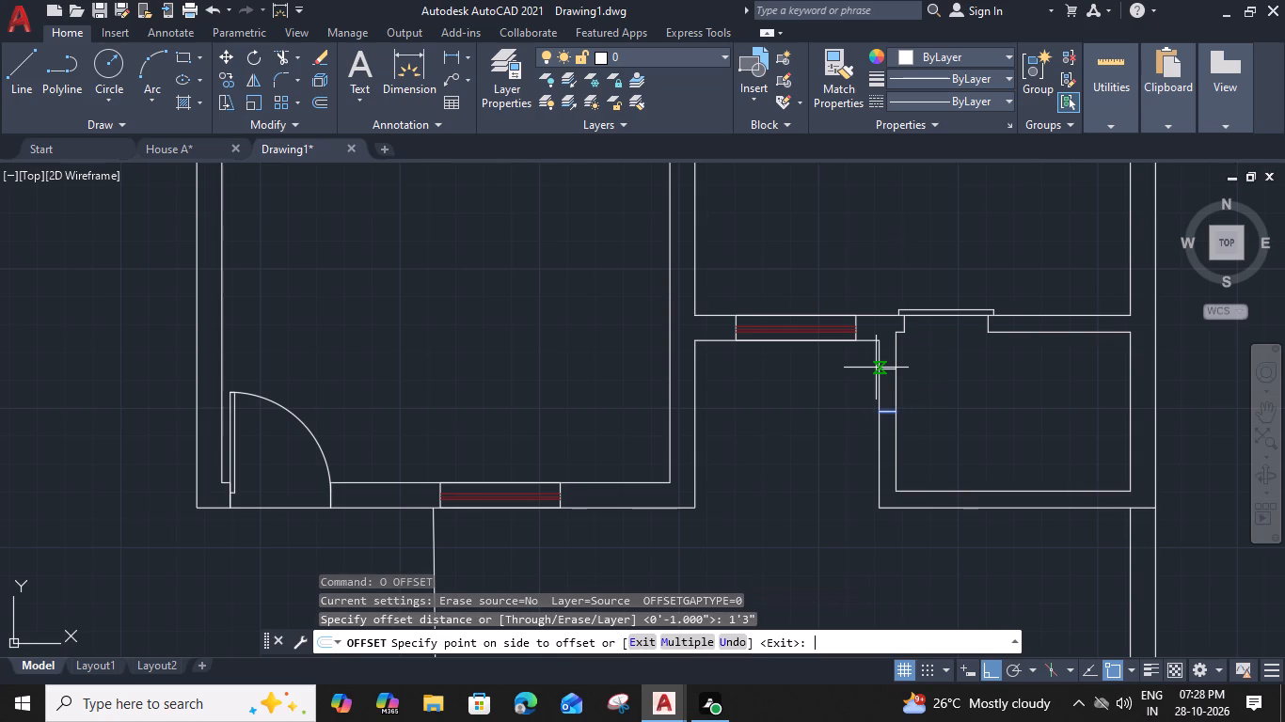
left_click(879, 358)
left_click(886, 415)
left_click(882, 478)
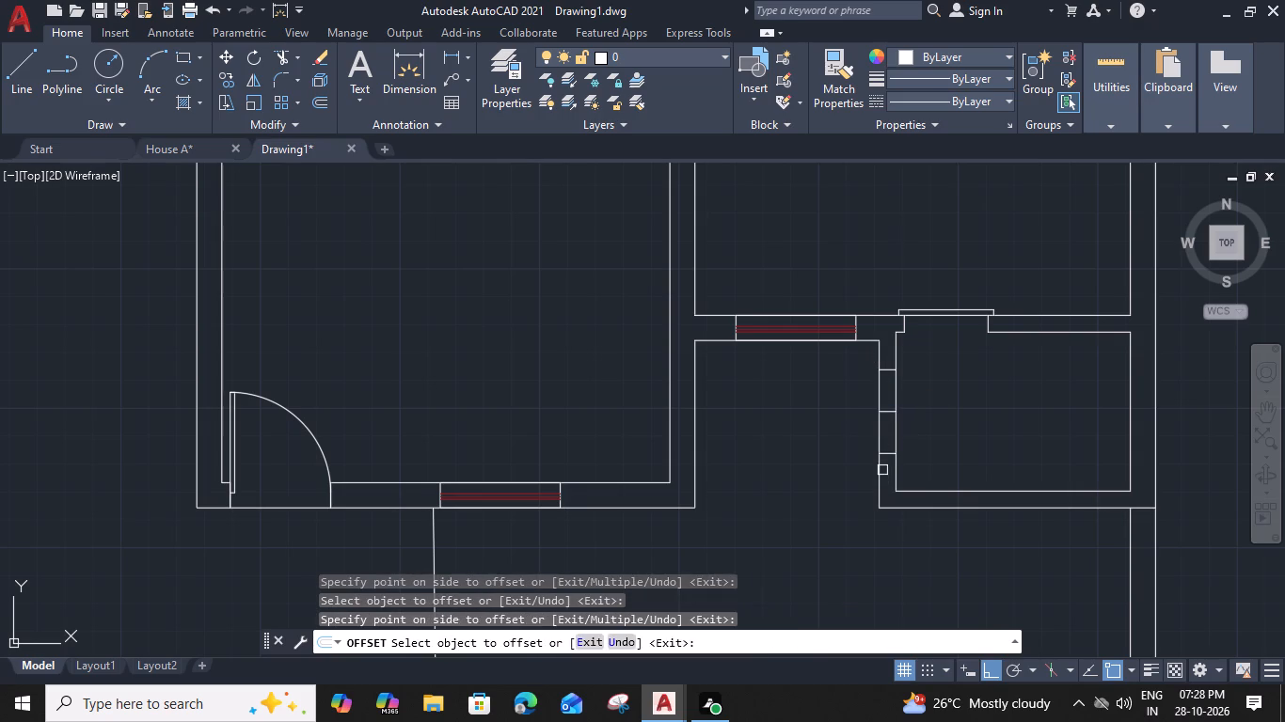
key("Escape")
Erase the centre line and trim both wall faces between the jamb lines to open the small room's doorway.
left_click(885, 411)
key("Delete")
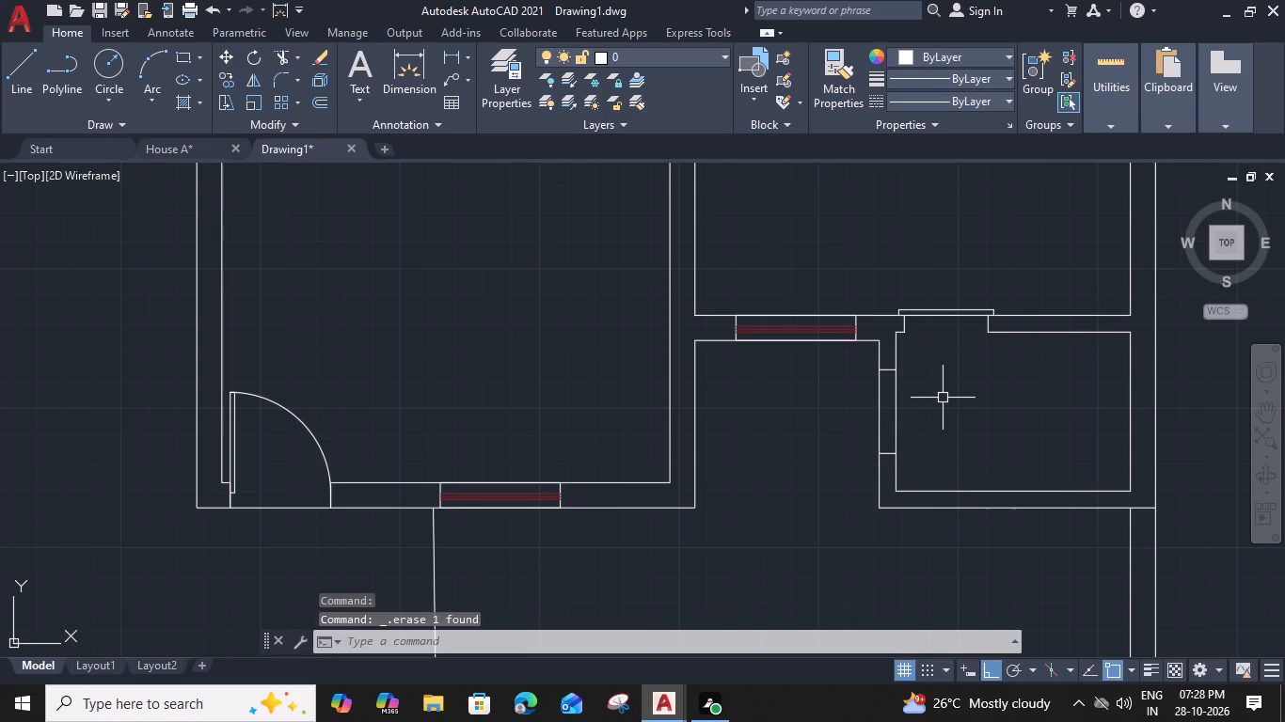
type("tr")
key("space")
left_click(880, 410)
left_click(897, 407)
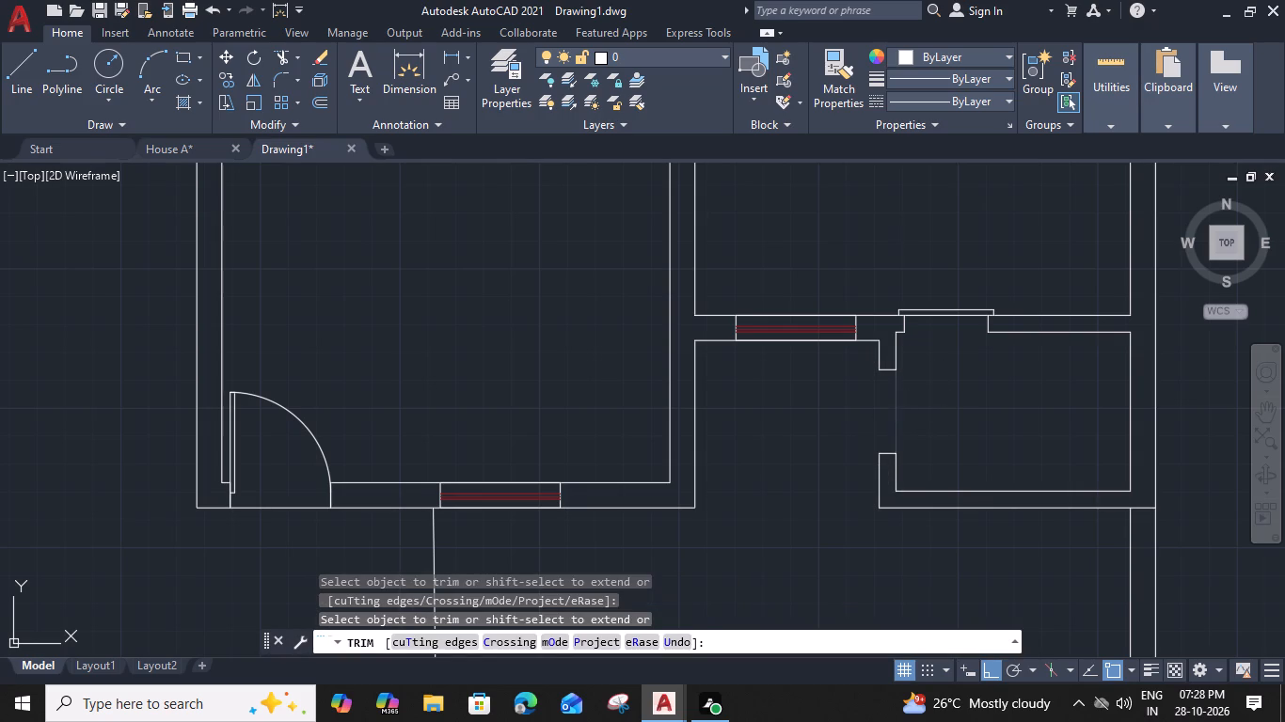
key("Escape")
Copy the door of the top-left small room to the new opening in the small bottom-right room's left wall.
scroll(868, 397, "down", 2)
middle_click_drag(669, 290, 639, 570)
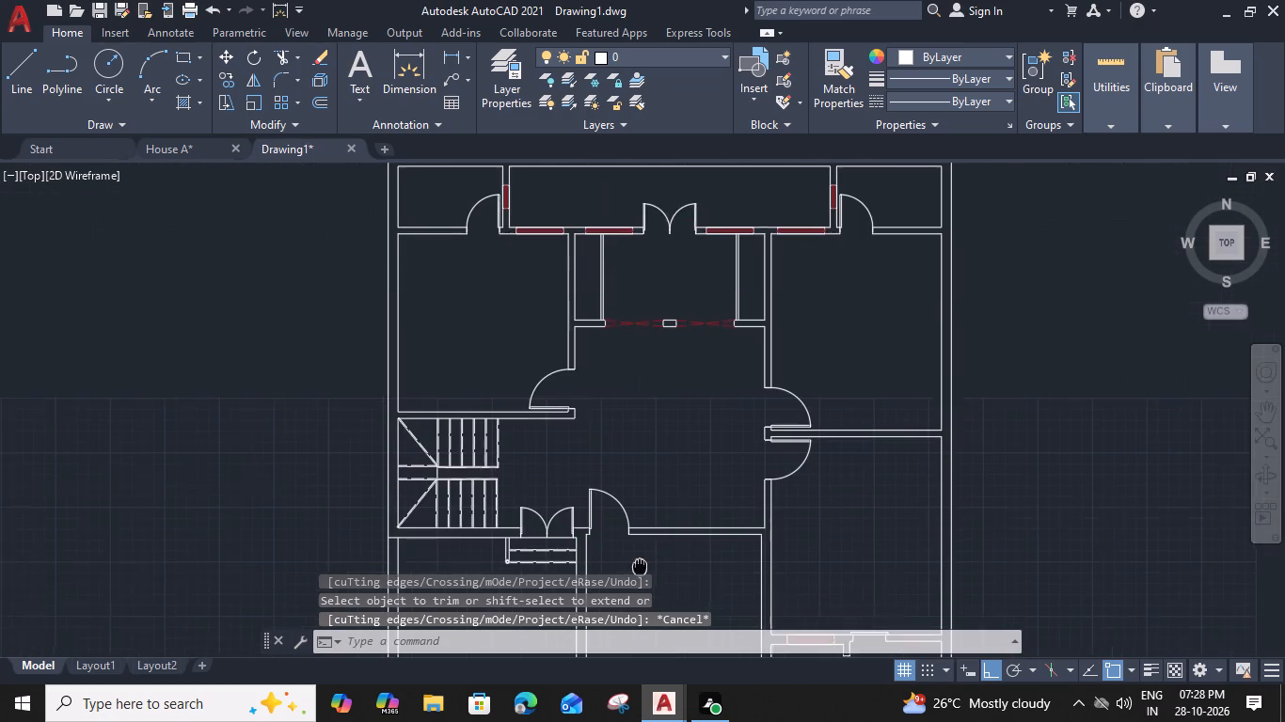
middle_click_drag(639, 570, 638, 571)
middle_click_drag(673, 235, 664, 291)
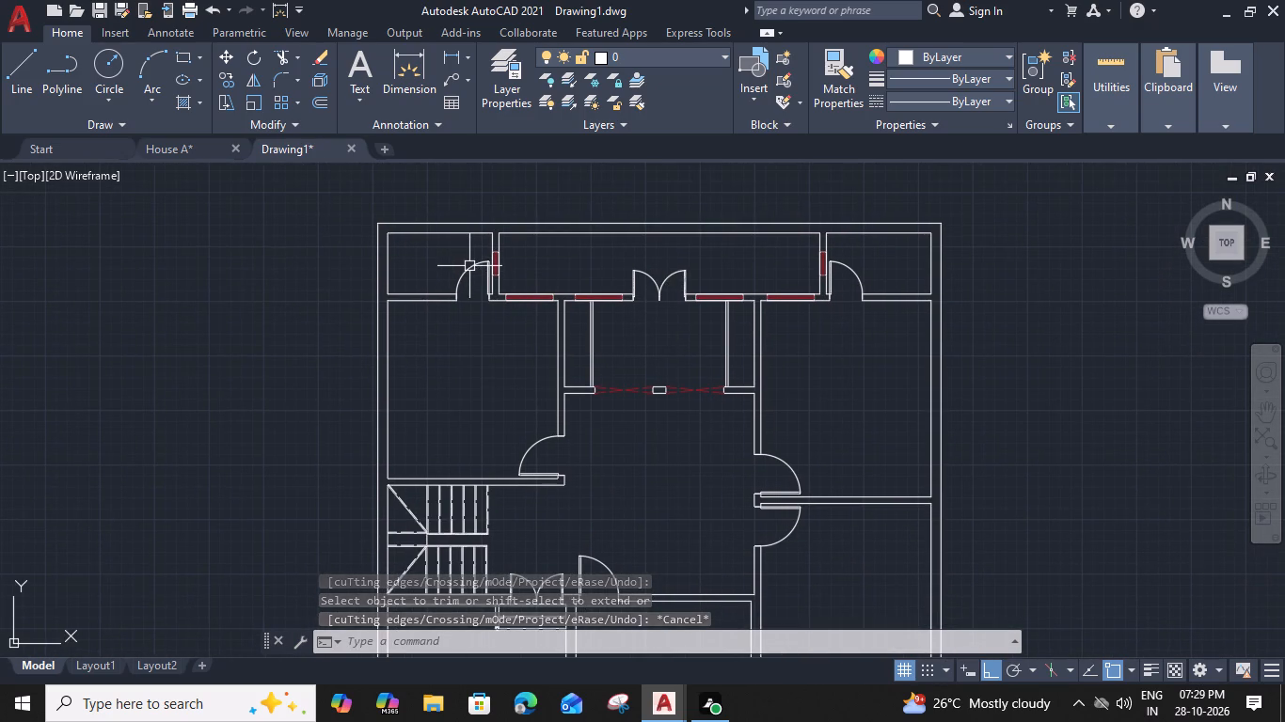
left_click(469, 266)
type("co")
key("space")
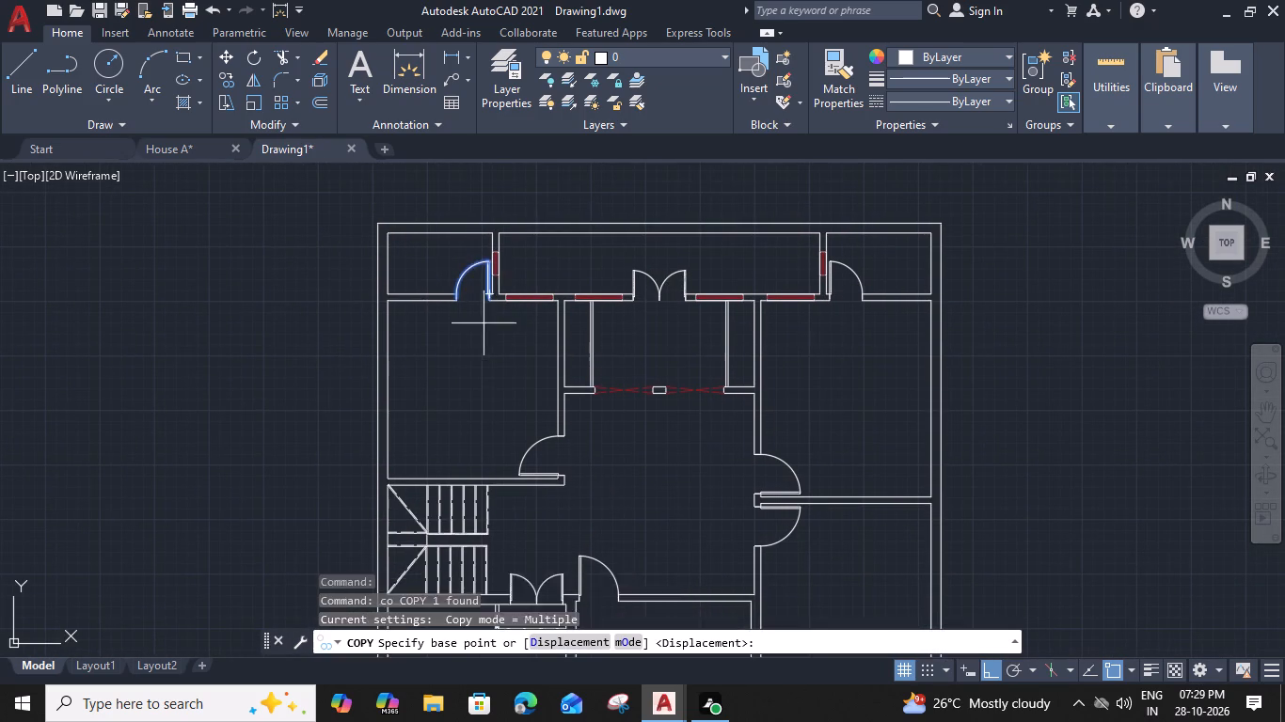
scroll(484, 324, "up", 2)
left_click(491, 264)
scroll(491, 266, "down", 3)
middle_click(651, 489)
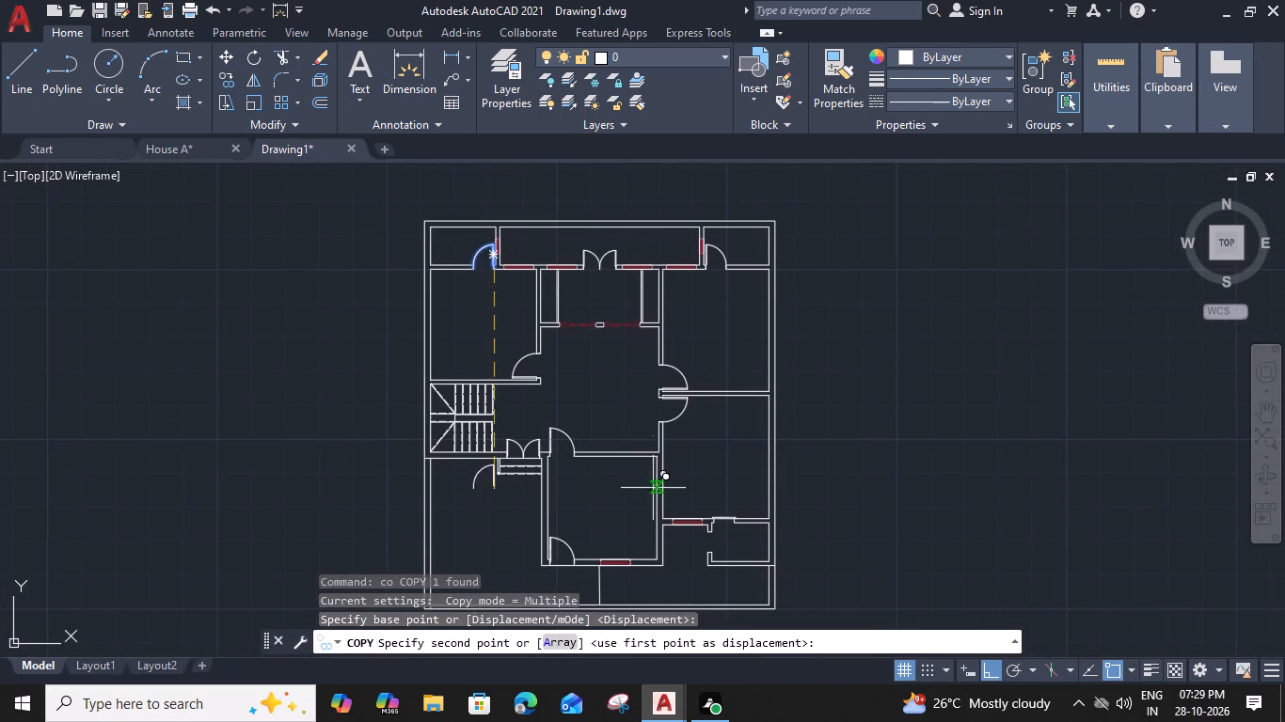
middle_click_drag(647, 439, 585, 235)
scroll(641, 332, "up", 3)
left_click(656, 389)
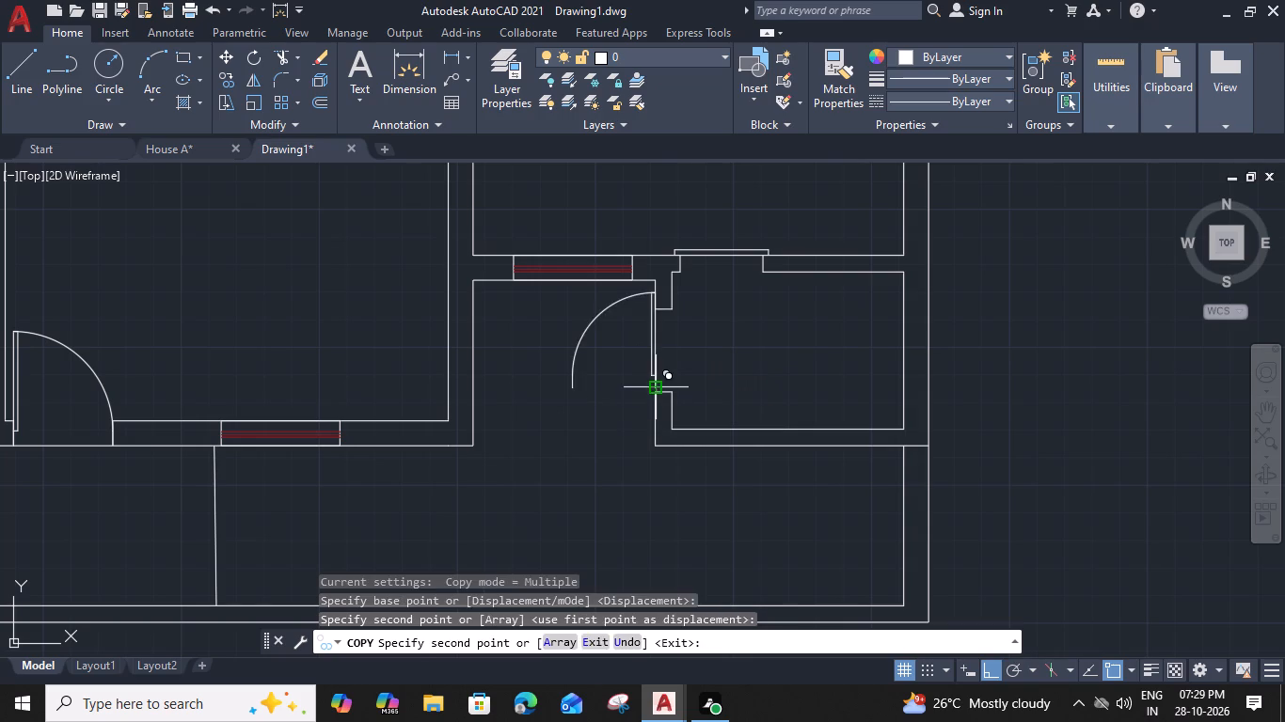
key("Escape")
Rotate the copied door 90° clockwise about its hinge corner so it swings into the small bottom-right room.
left_click_drag(681, 353, 667, 357)
left_click(623, 369)
type("ro")
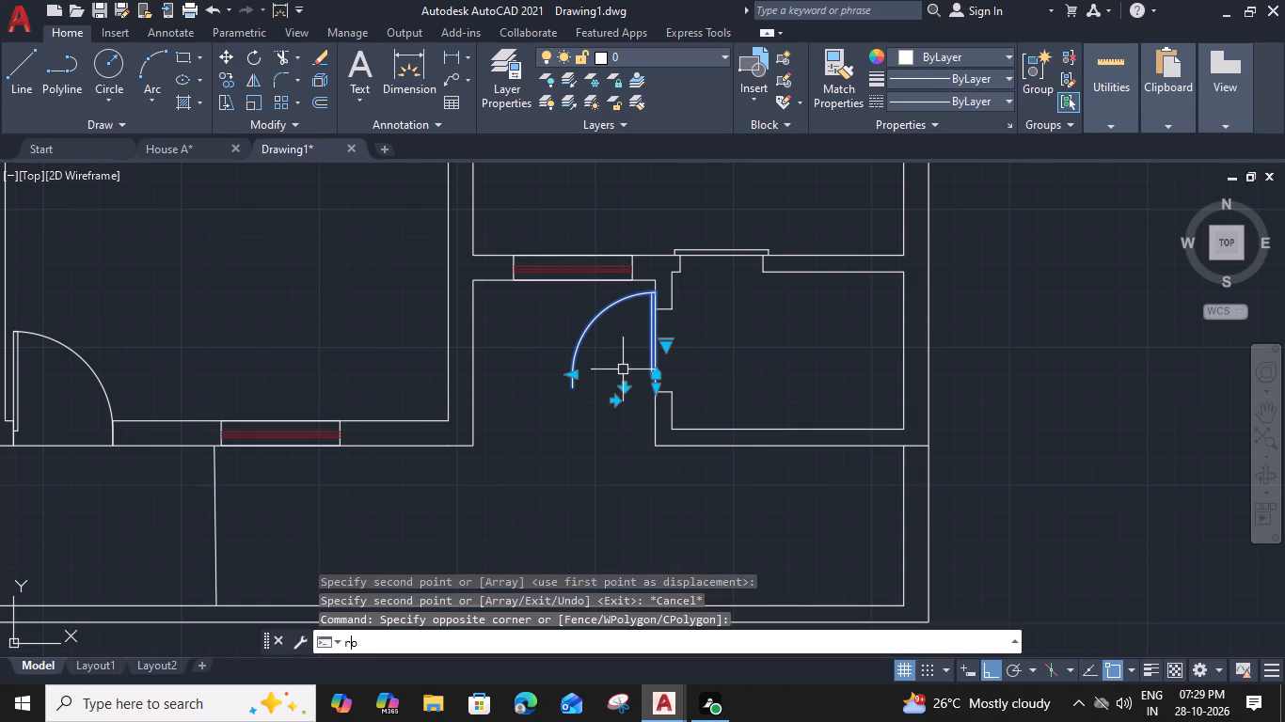
key("space")
scroll(631, 388, "up", 2)
left_click(690, 384)
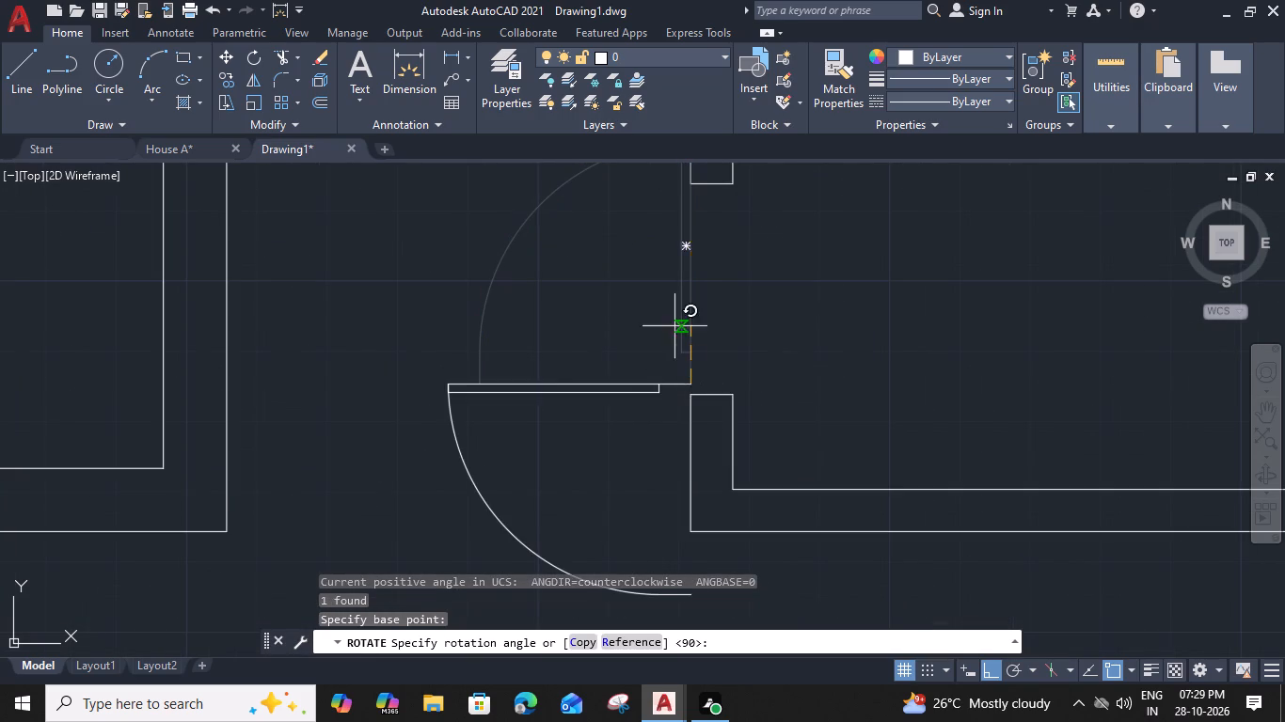
left_click(690, 510)
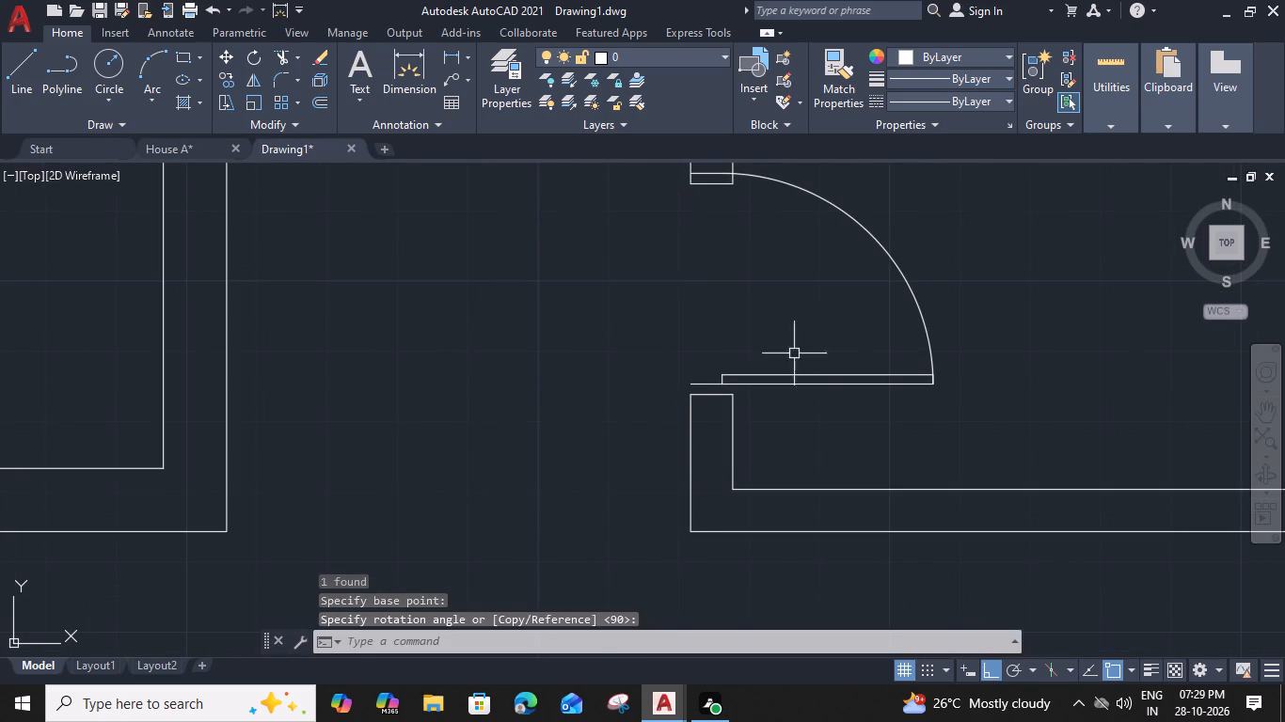
Move the rotated door by its hinge corner onto the outer corner of the opening's lower jamb.
left_click_drag(821, 330, 817, 355)
left_click(798, 417)
key("m")
key("space")
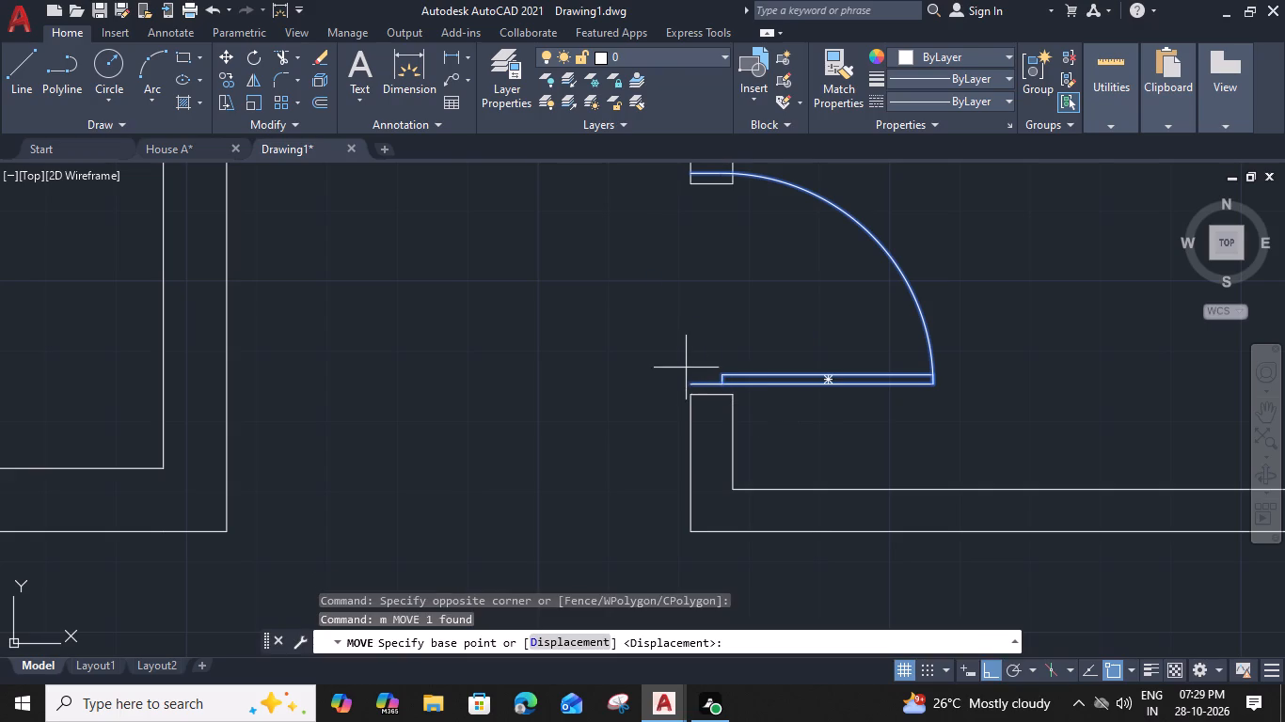
left_click(692, 382)
left_click(692, 398)
scroll(693, 398, "down", 4)
middle_click_drag(773, 342, 812, 390)
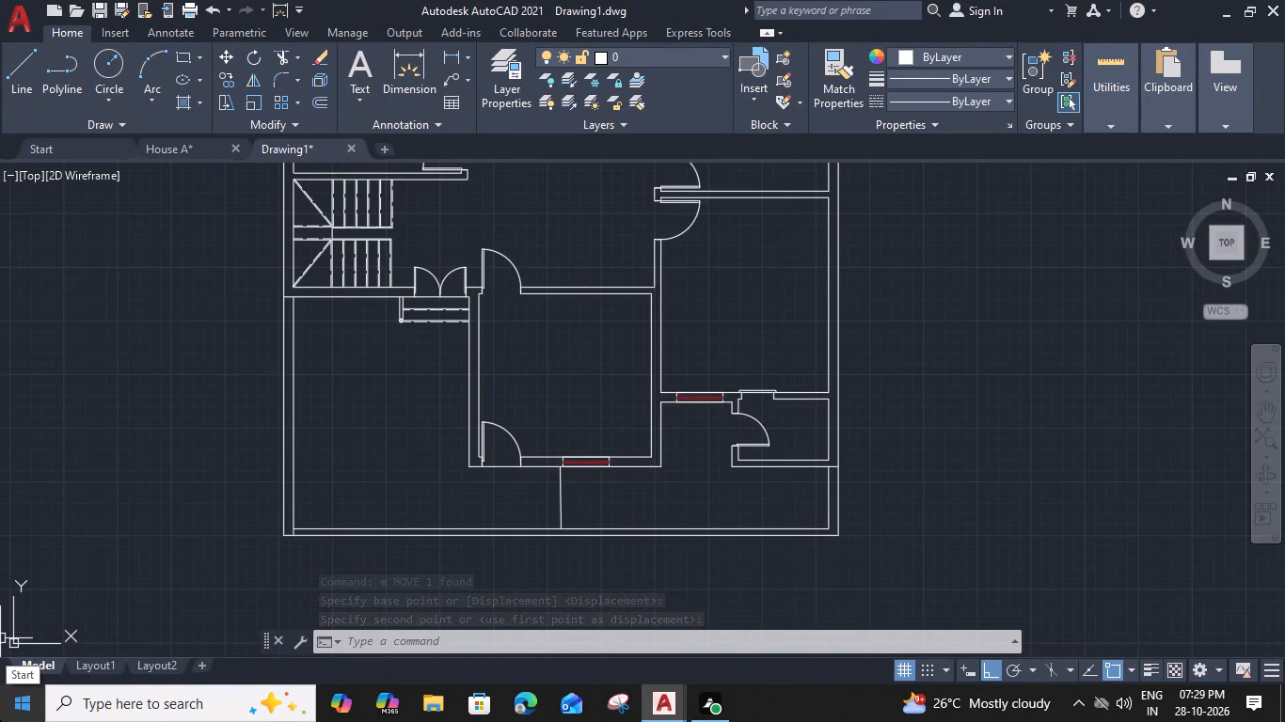
left_click_drag(1284, 0, 1084, 0)
Draw a vertical line across the small bottom-right room's door opening along the outer wall face.
key("l")
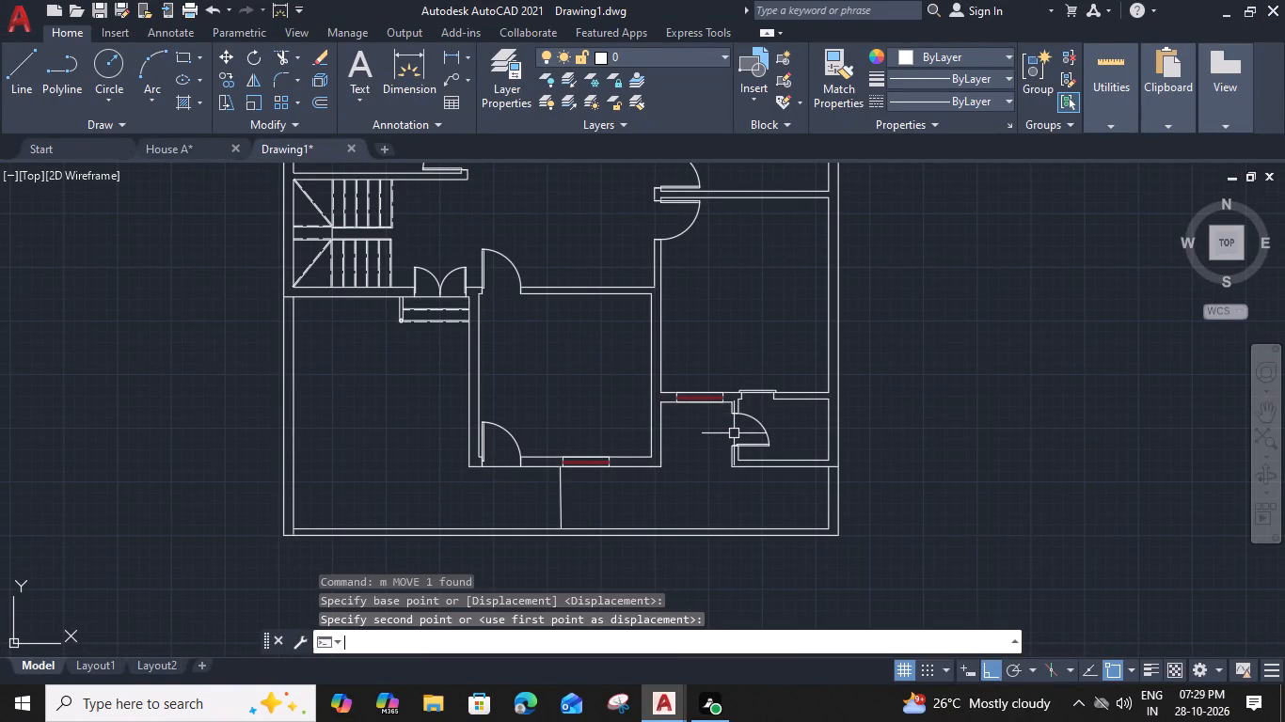
key("space")
scroll(728, 468, "up", 1)
left_click(729, 437)
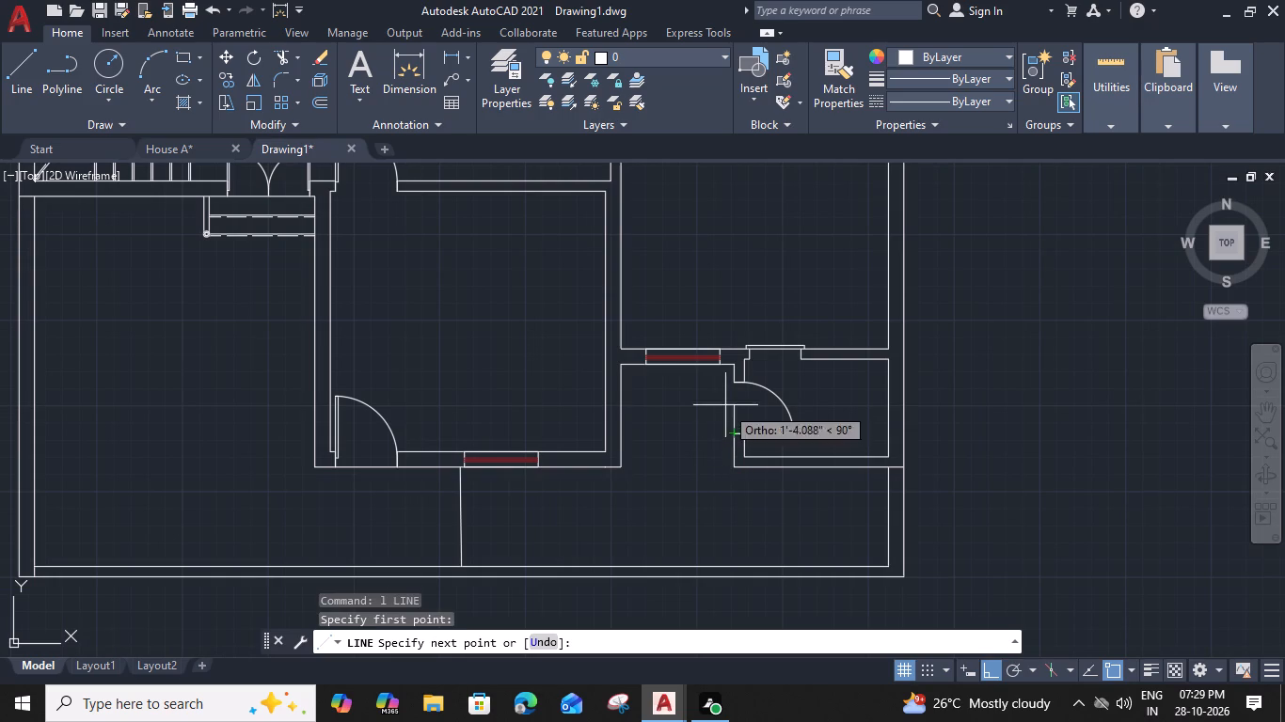
left_click(732, 385)
key("Escape")
Flip the small bottom-right room's door so its leaf hinges on the upper jamb.
middle_click_drag(591, 427, 716, 519)
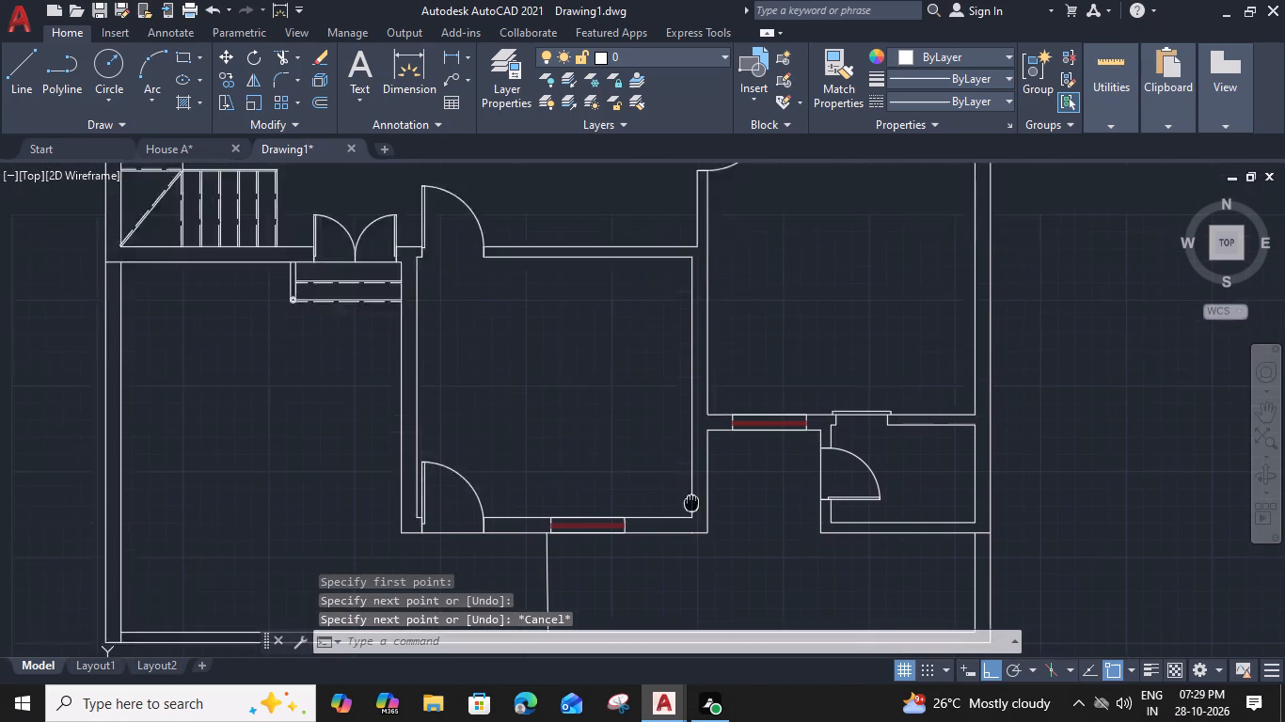
middle_click_drag(716, 519, 664, 464)
left_click(860, 471)
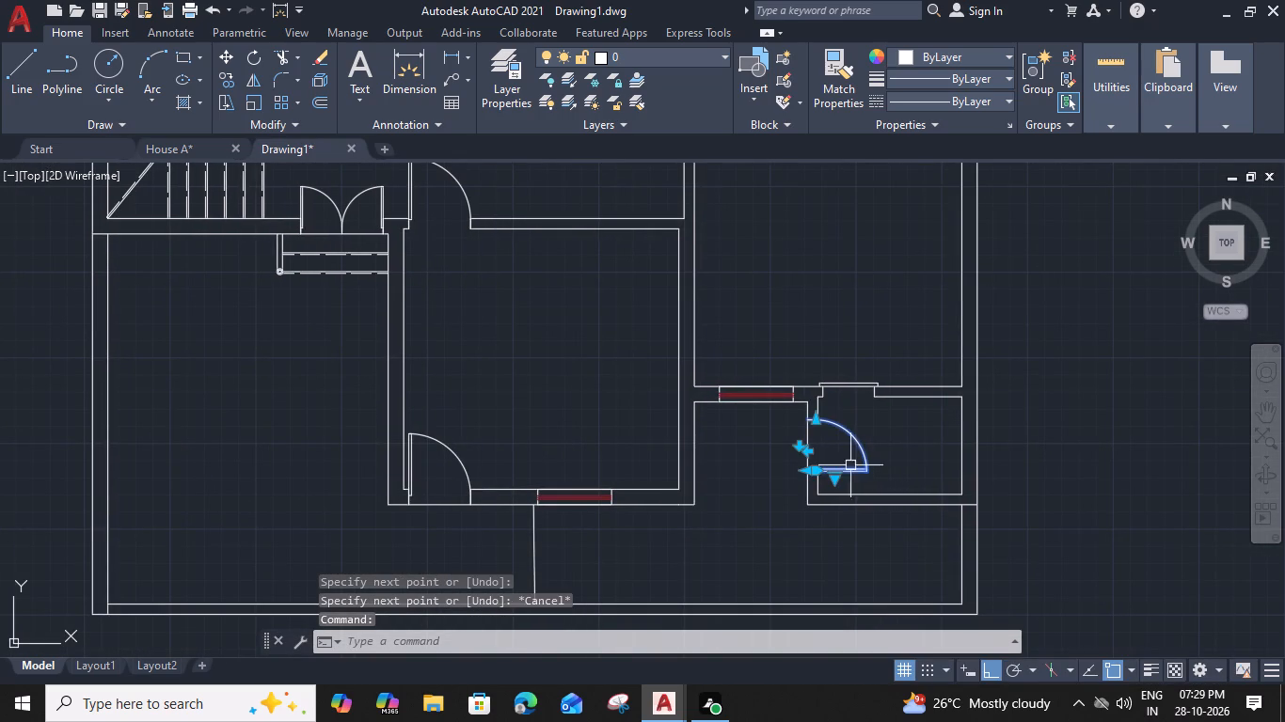
left_click(801, 445)
Flip the door in the lower middle room's top wall so it swings down into that room.
middle_click_drag(549, 369, 741, 529)
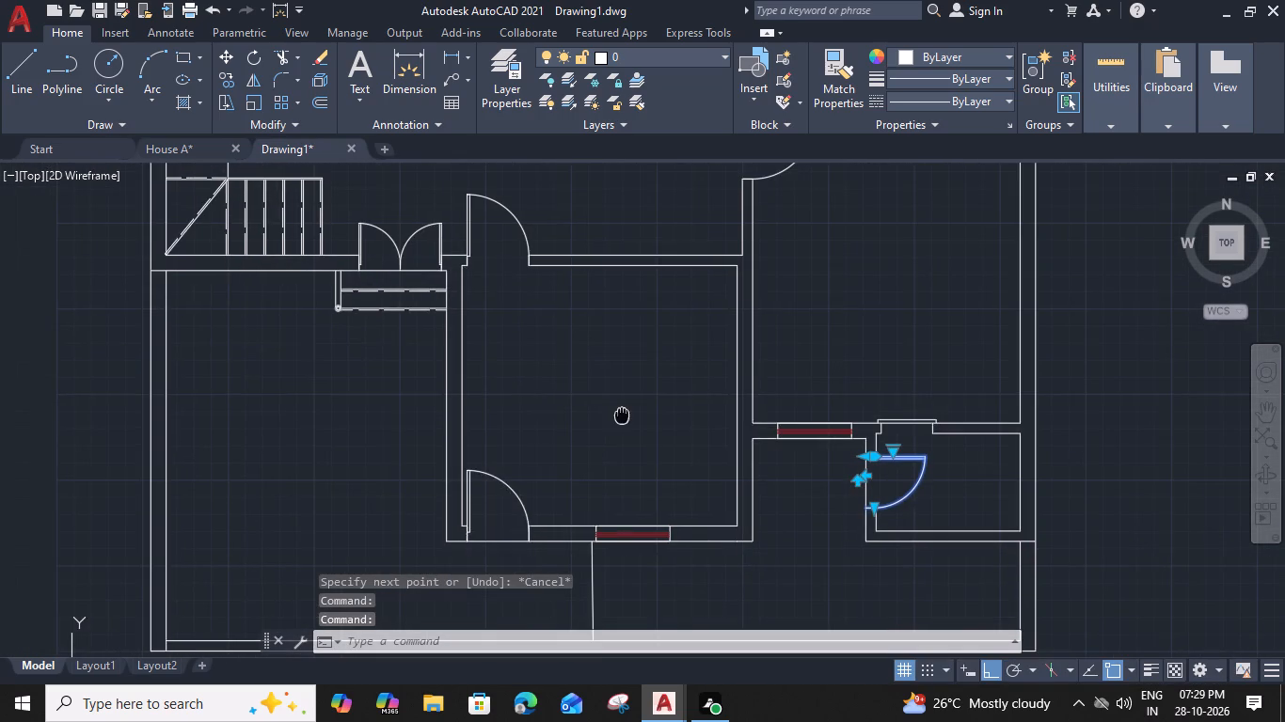
left_click(606, 346)
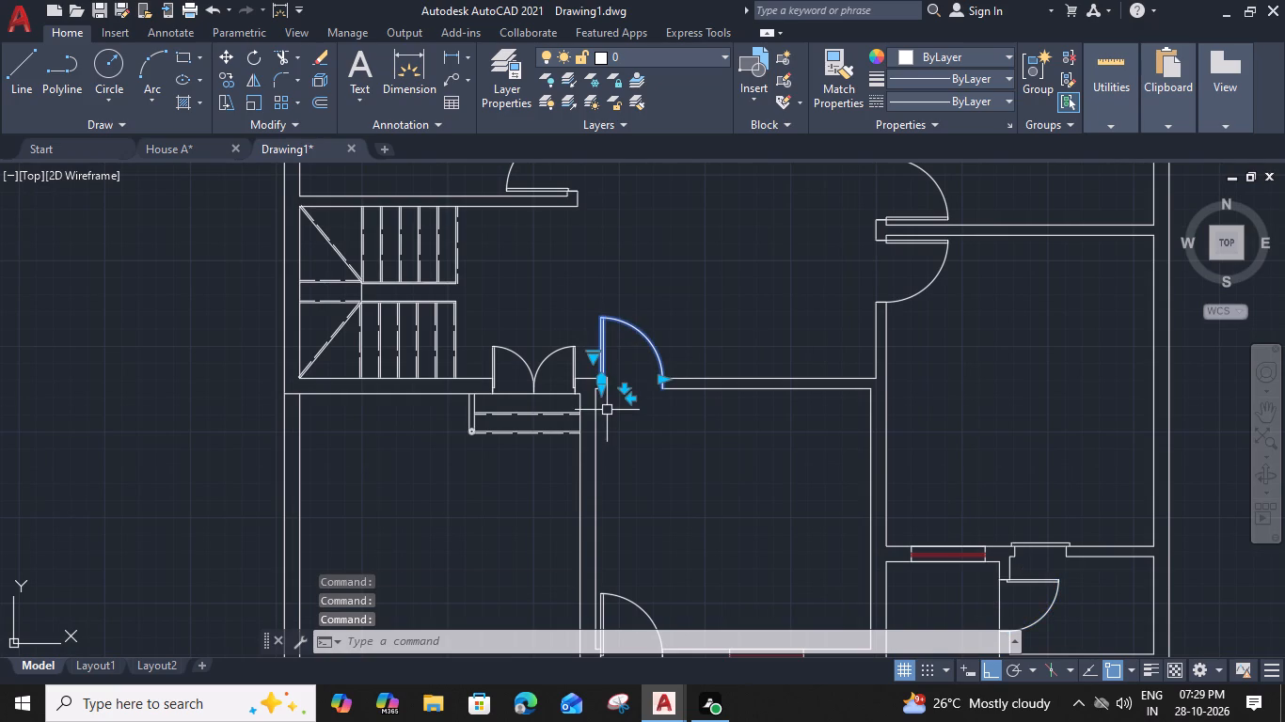
left_click(620, 389)
key("Escape")
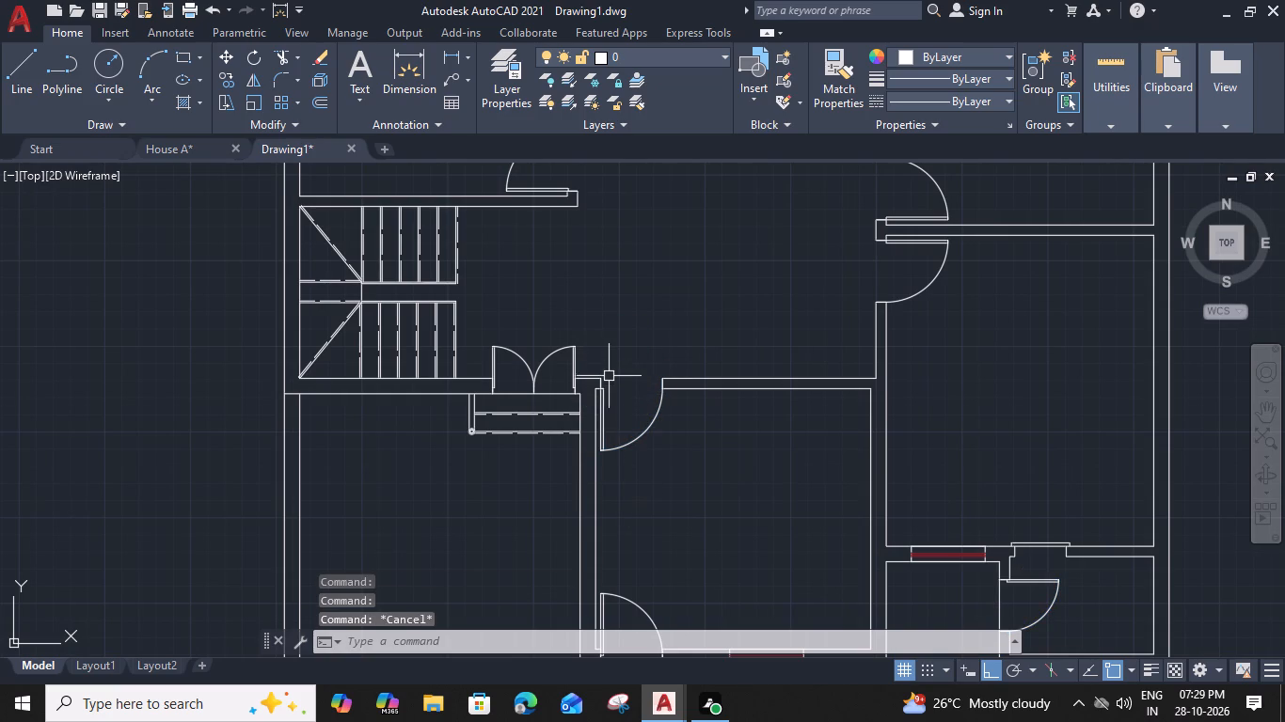
Draw a line across the door opening in the lower middle room's top wall, from jamb to jamb.
type("l")
key("space")
left_click(601, 379)
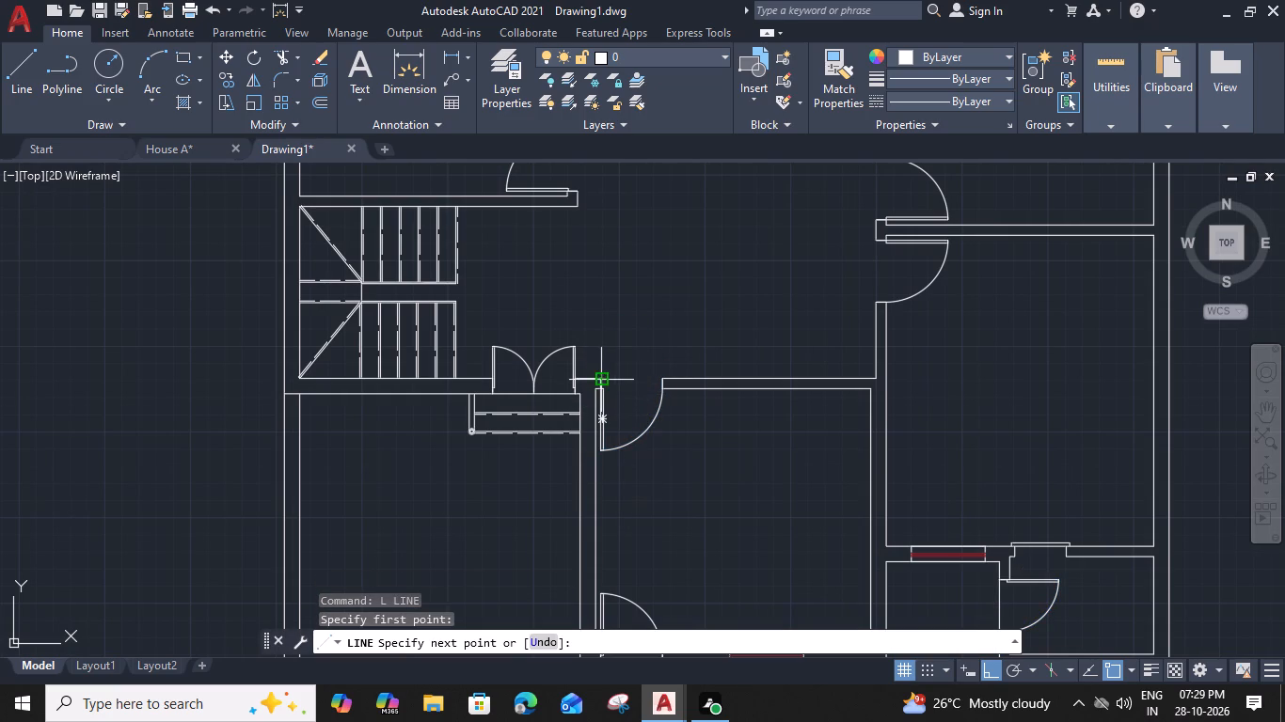
left_click(662, 383)
key("Escape")
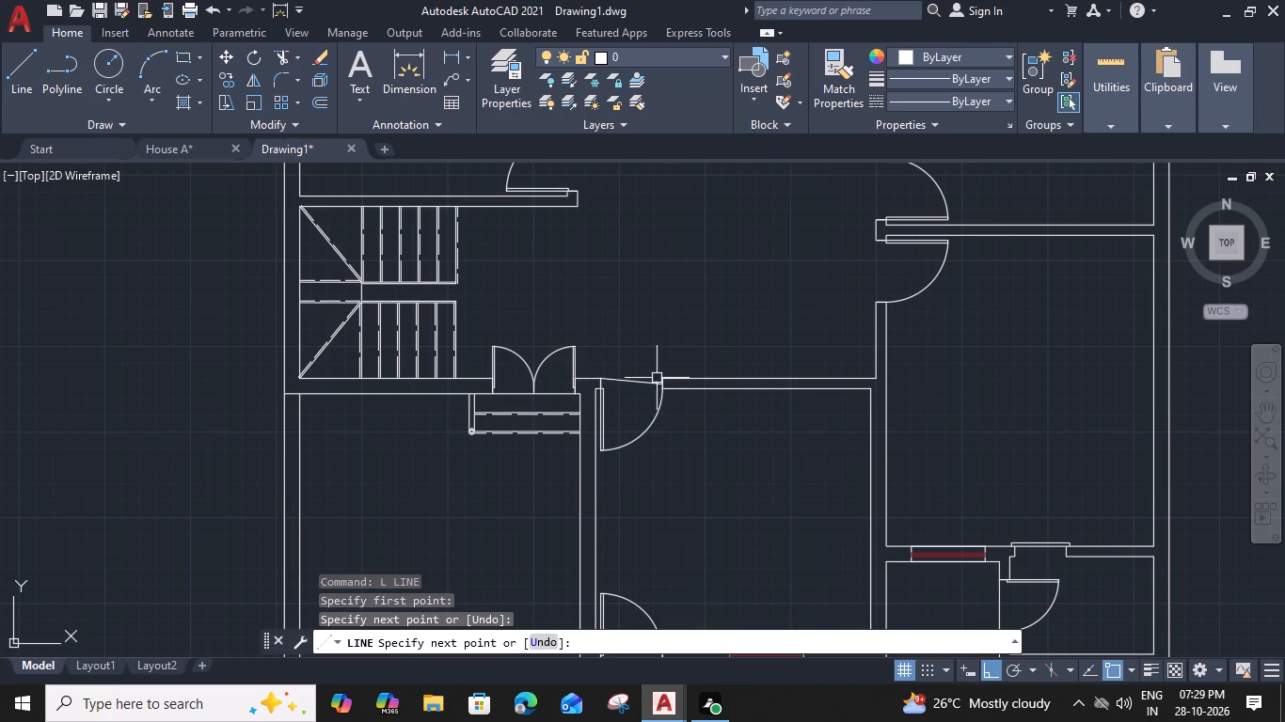
Stretch the right end of the slanted door-opening line up to the jamb's upper corner.
left_click(649, 379)
scroll(657, 376, "up", 2)
left_click(672, 395)
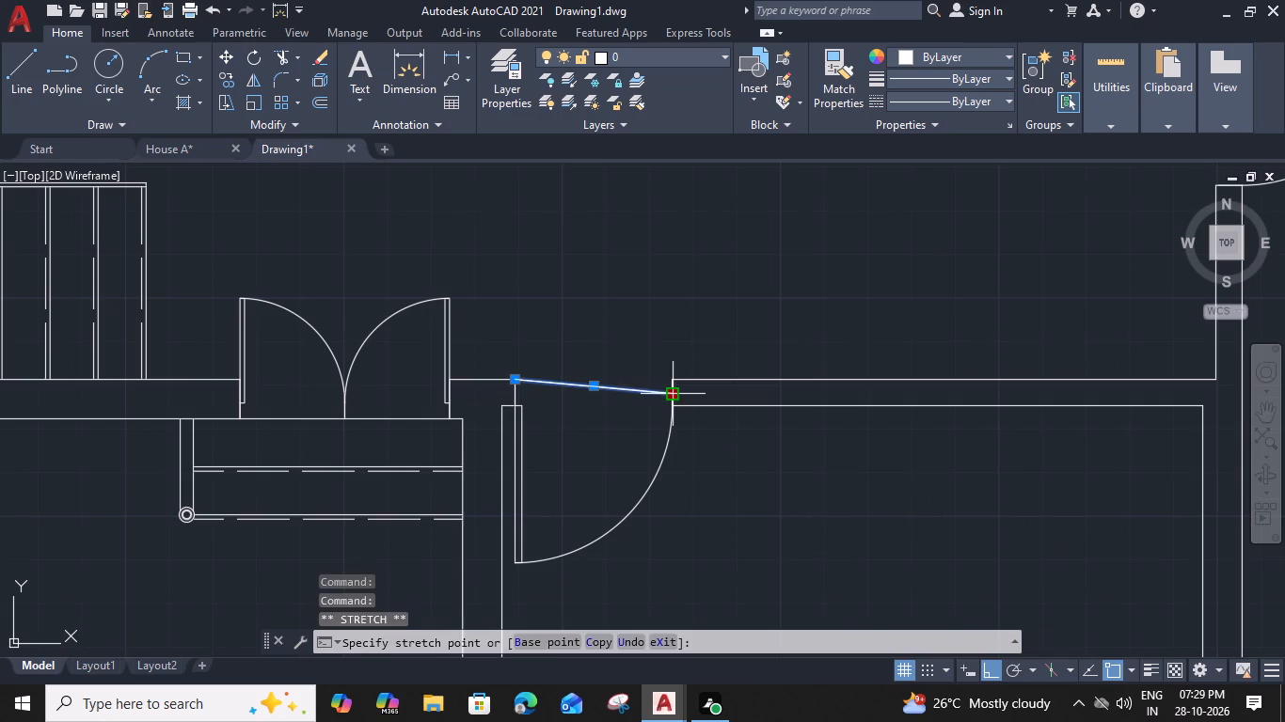
left_click(672, 381)
Draw a vertical line closing the left room's door opening above the staircase along the central hall's wall face.
scroll(672, 381, "down", 3)
middle_click_drag(679, 313, 665, 472)
key("space")
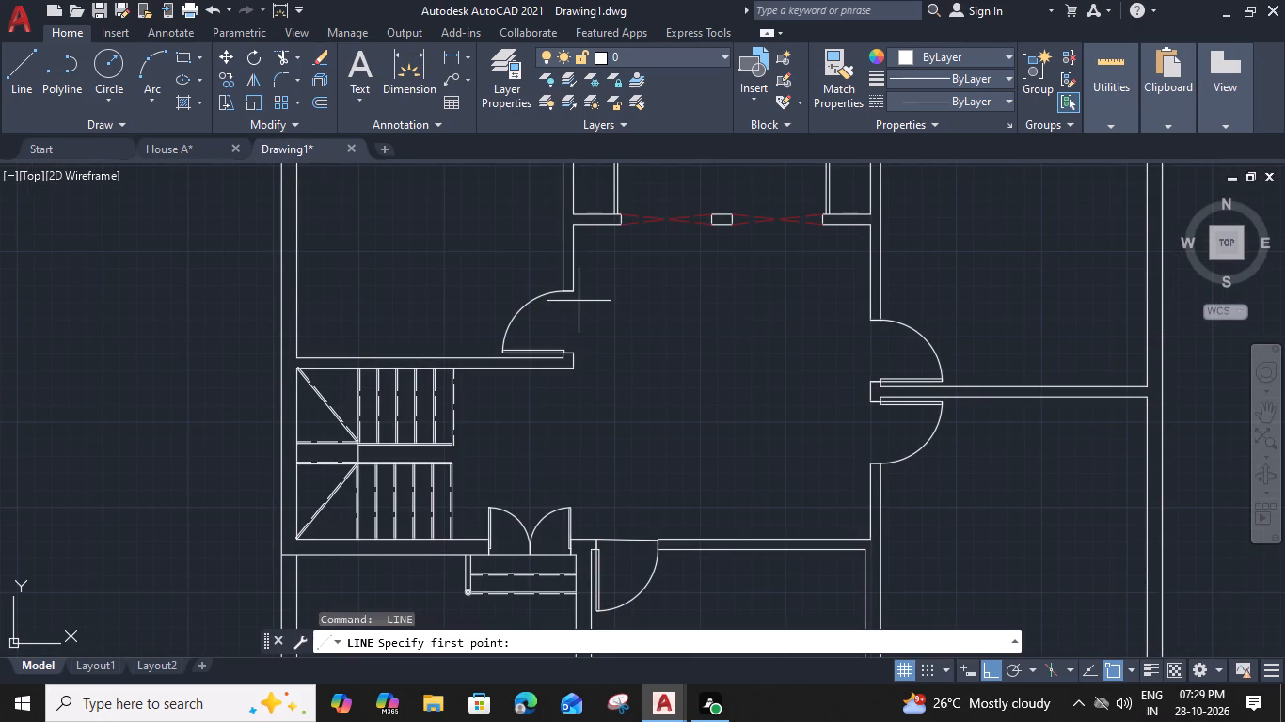
key("space")
key("Escape")
key("space")
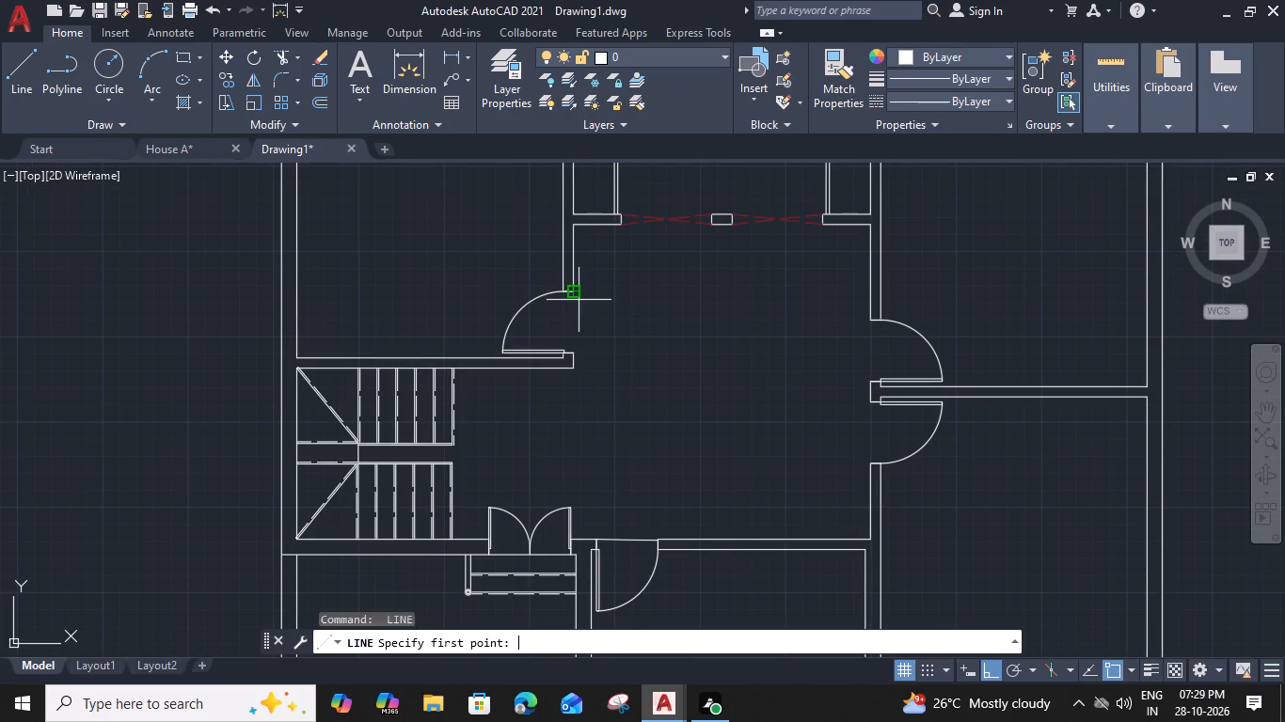
left_click(574, 288)
left_click(576, 356)
key("space")
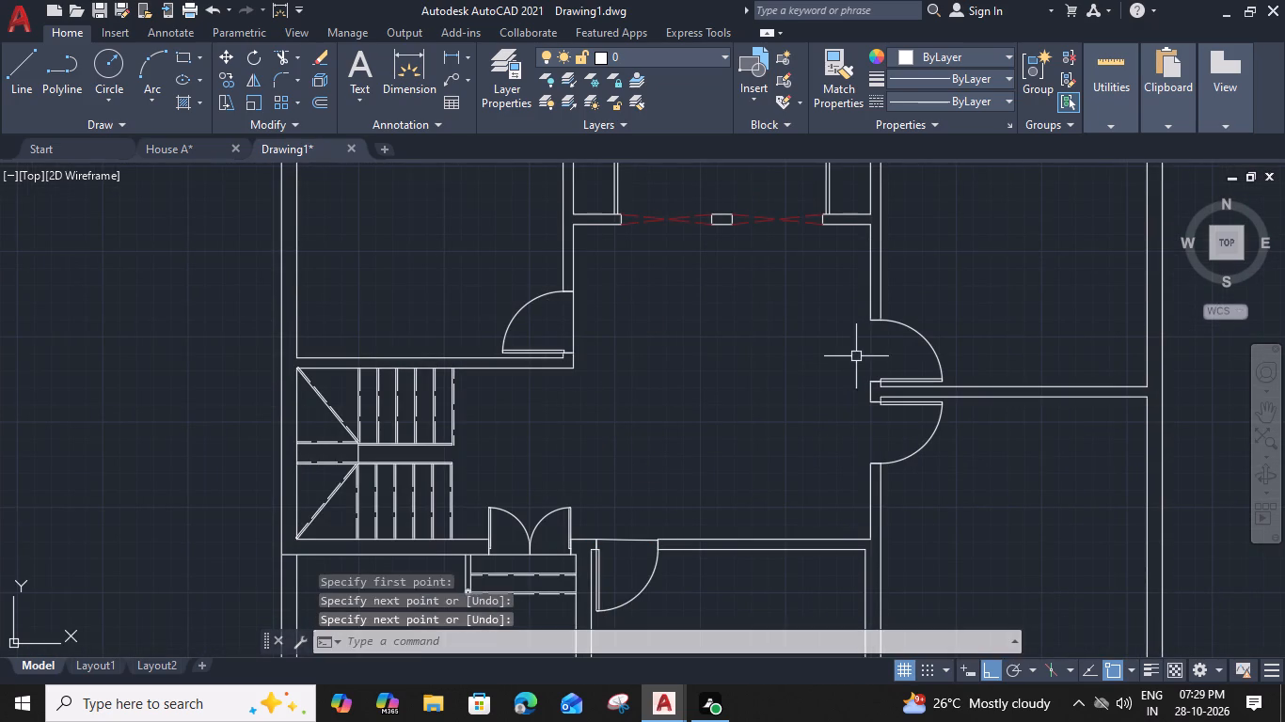
Draw vertical lines across both door openings in the central hall's right wall, along the hall-side face.
key("space")
left_click(871, 323)
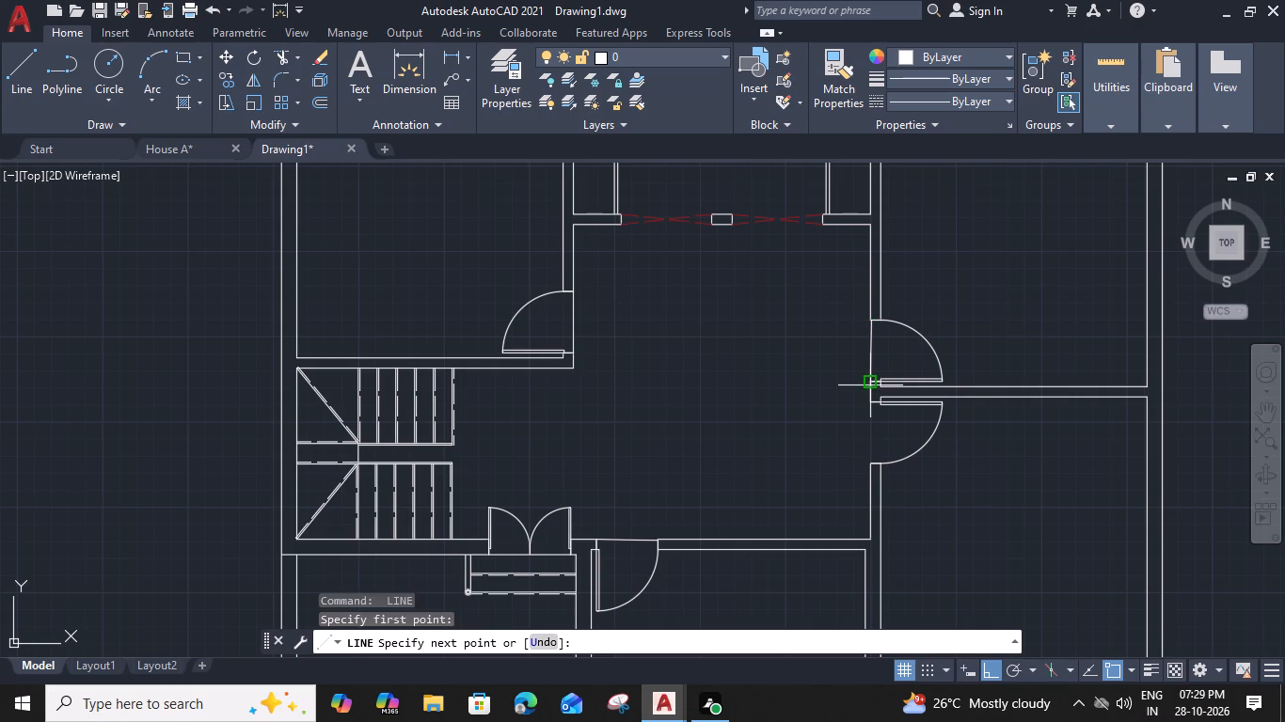
left_click(870, 385)
key("space")
key("space")
left_click(869, 464)
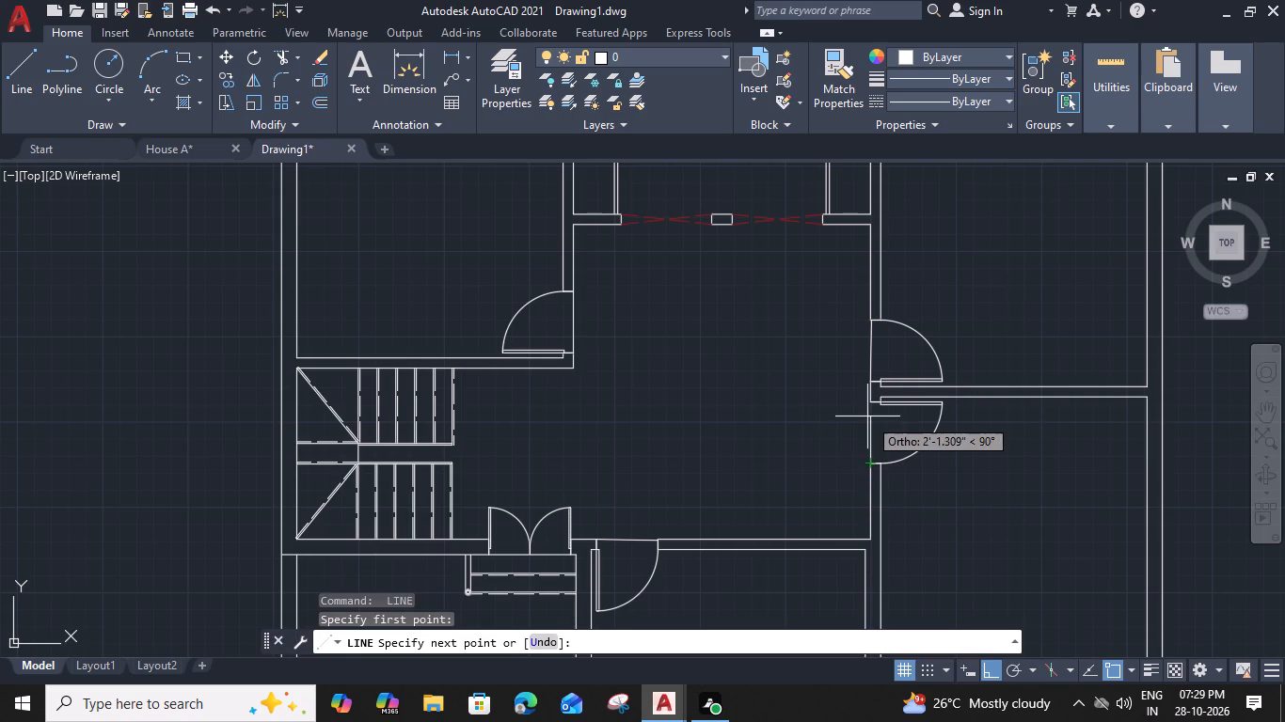
left_click(867, 405)
key("Escape")
scroll(851, 400, "down", 1)
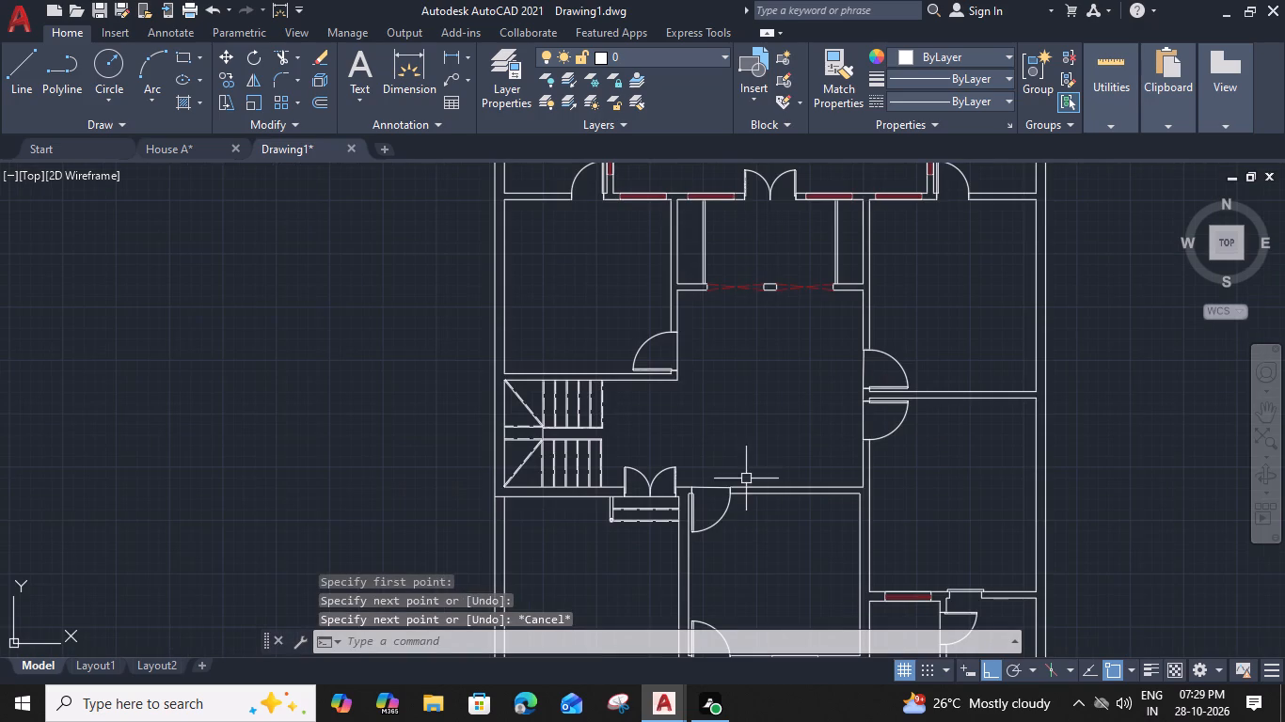
Draw horizontal lines across the single-door openings at the tops of the upper-left and upper-right rooms, from jamb to jamb.
middle_click_drag(562, 165, 555, 328)
key("space")
scroll(585, 371, "up", 1)
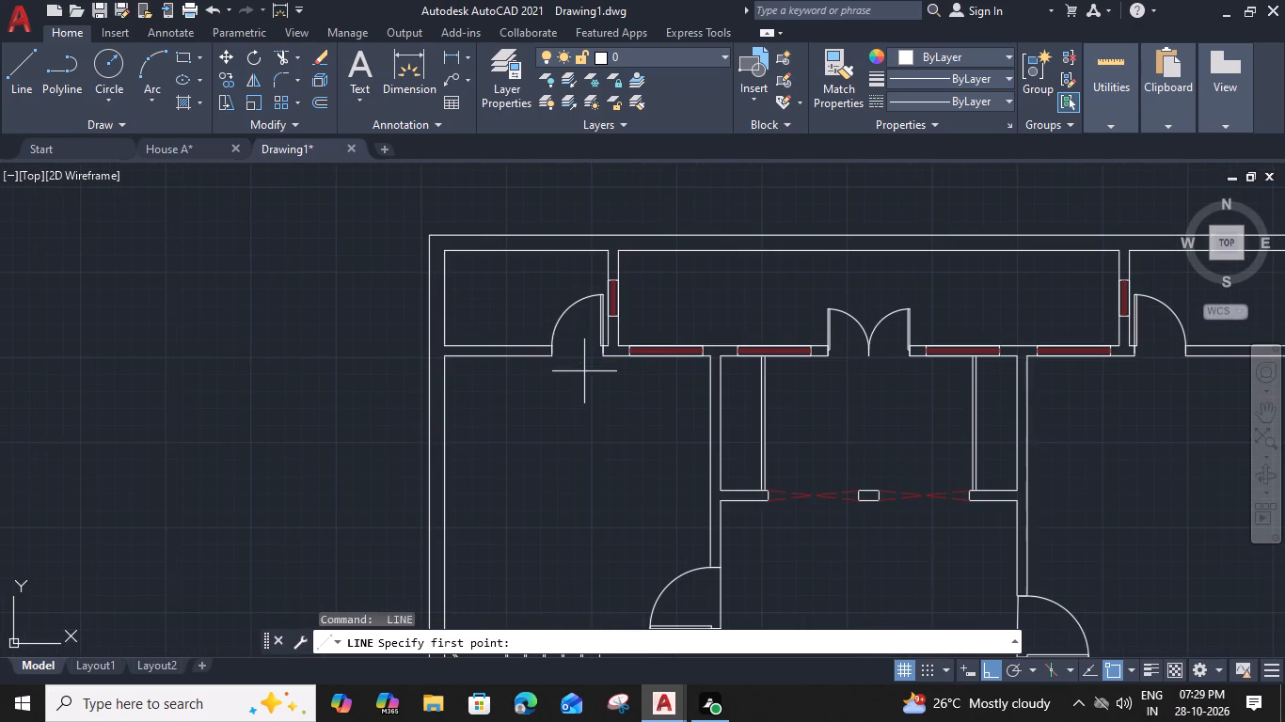
left_click(550, 356)
left_click(601, 356)
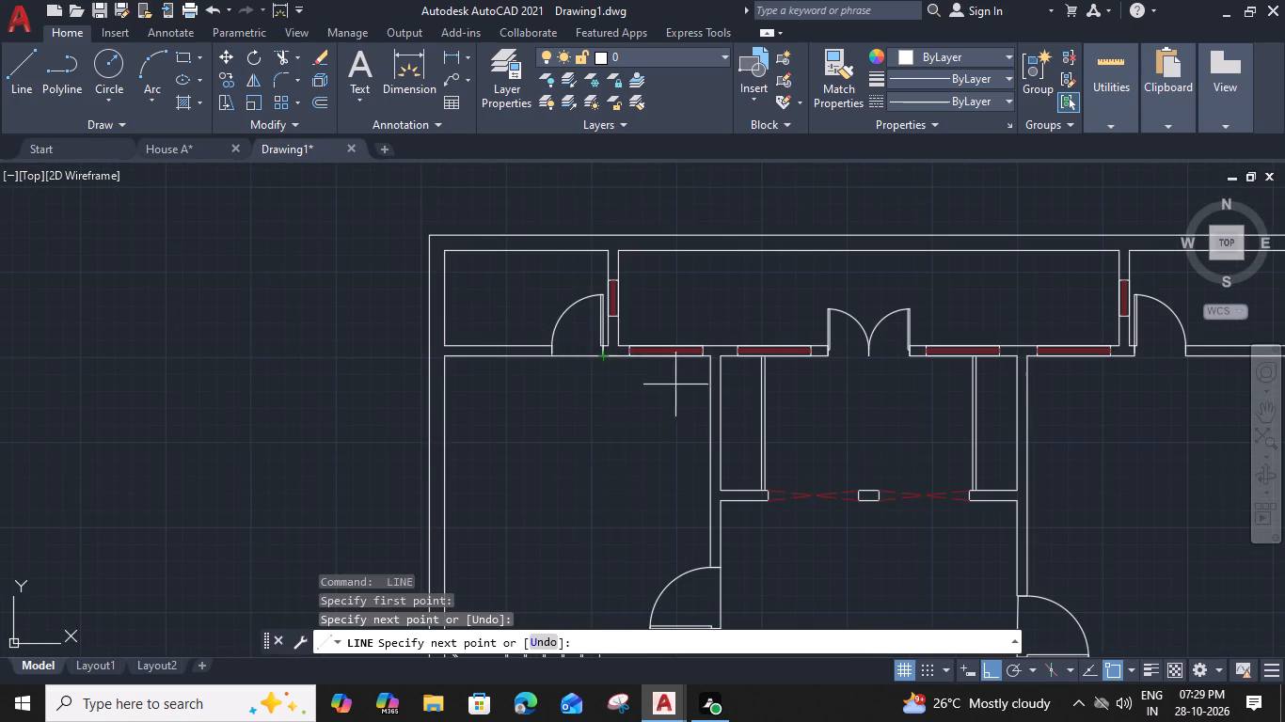
key("space")
middle_click_drag(929, 459, 657, 432)
key("space")
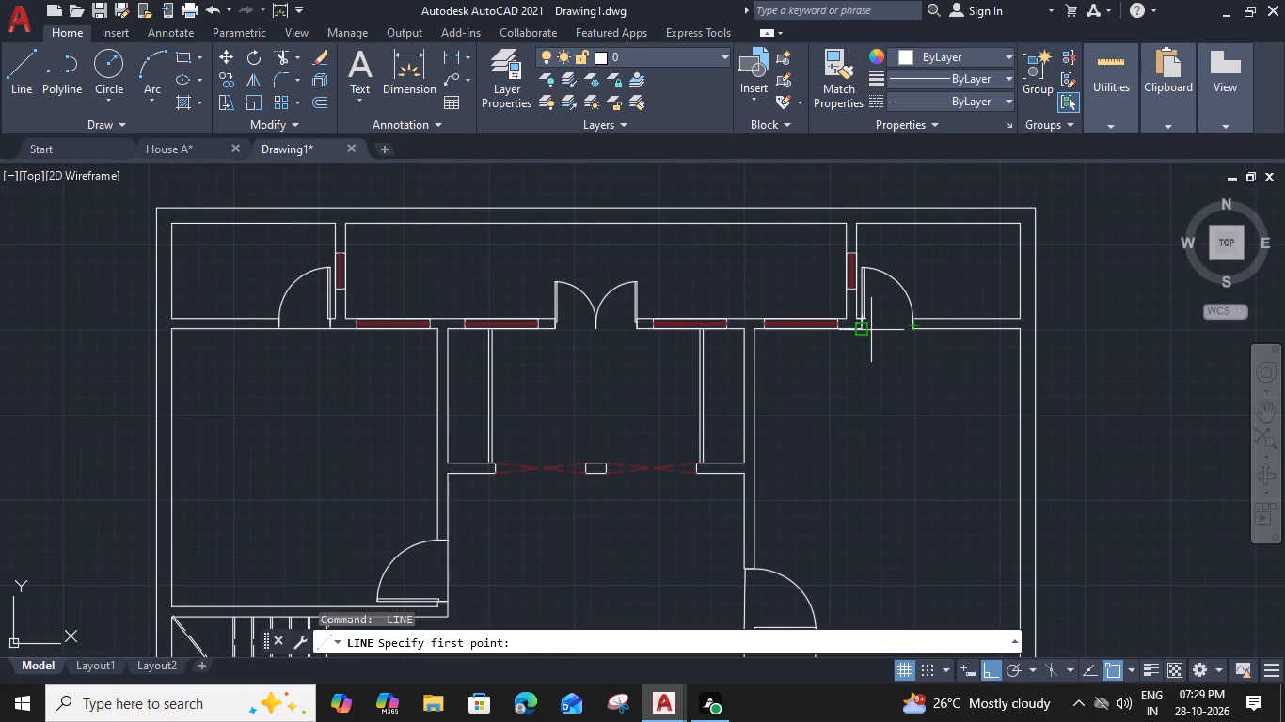
left_click(865, 329)
left_click(909, 331)
key("space")
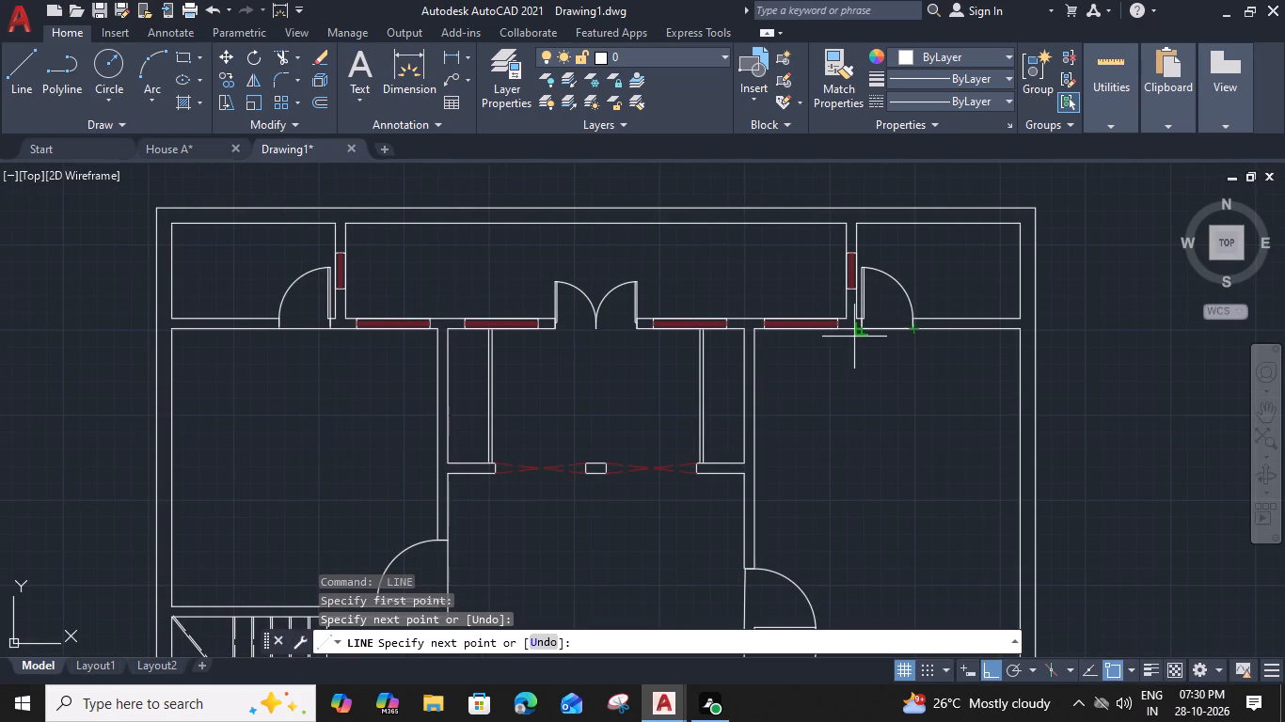
Draw a horizontal line across the double-door opening in the upper wall, along its lower face.
key("space")
left_click(555, 331)
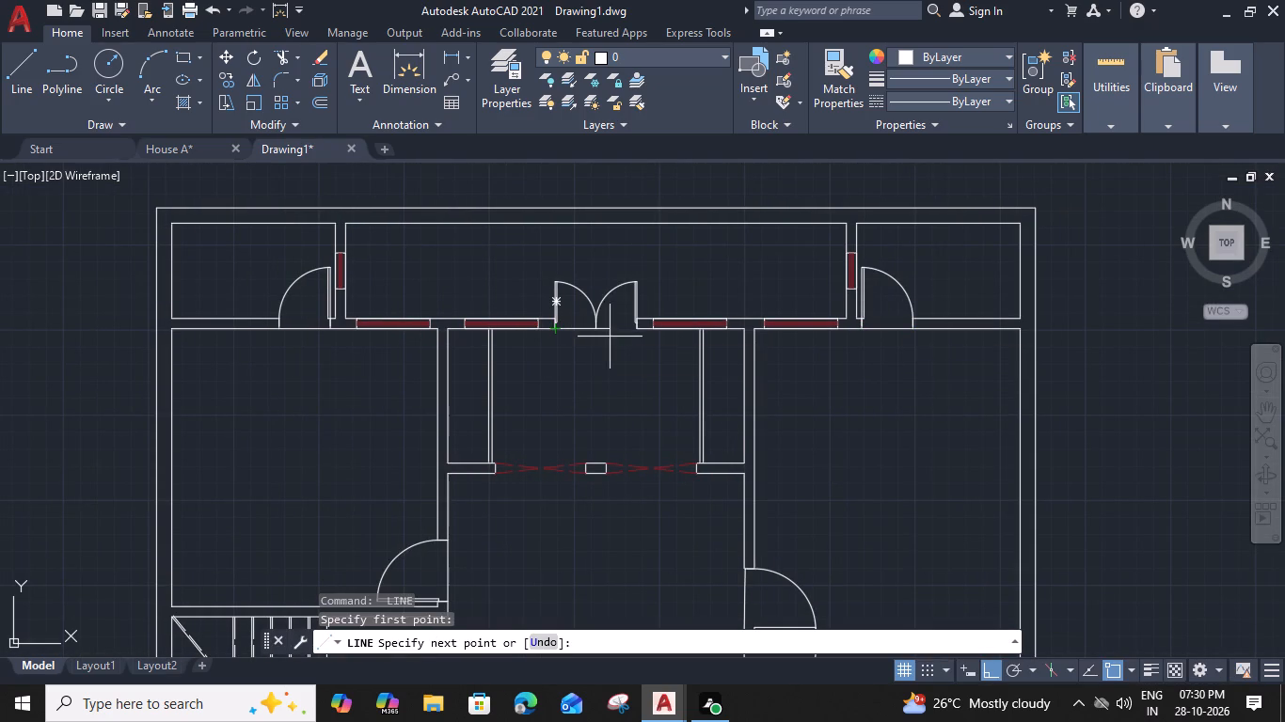
left_click(632, 333)
key("space")
Ungroup the window just left of the double door in the upper wall.
scroll(493, 319, "up", 2)
left_click(477, 326)
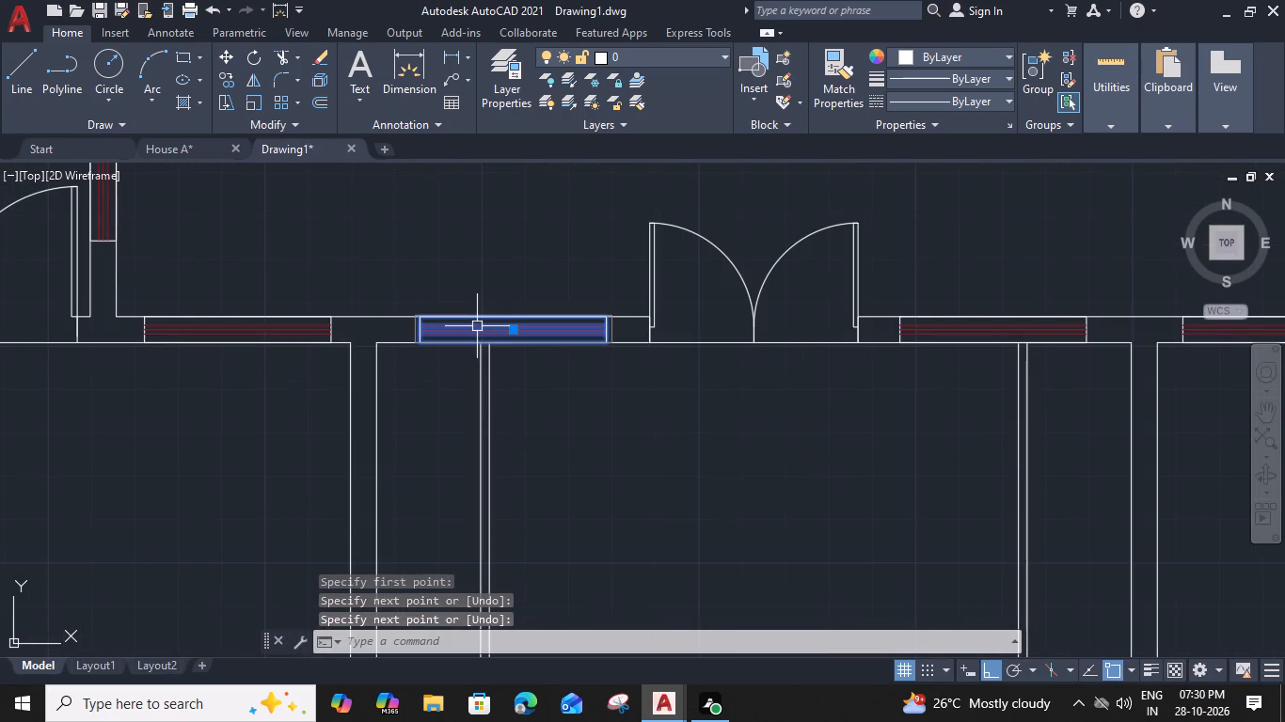
type("un")
key("space")
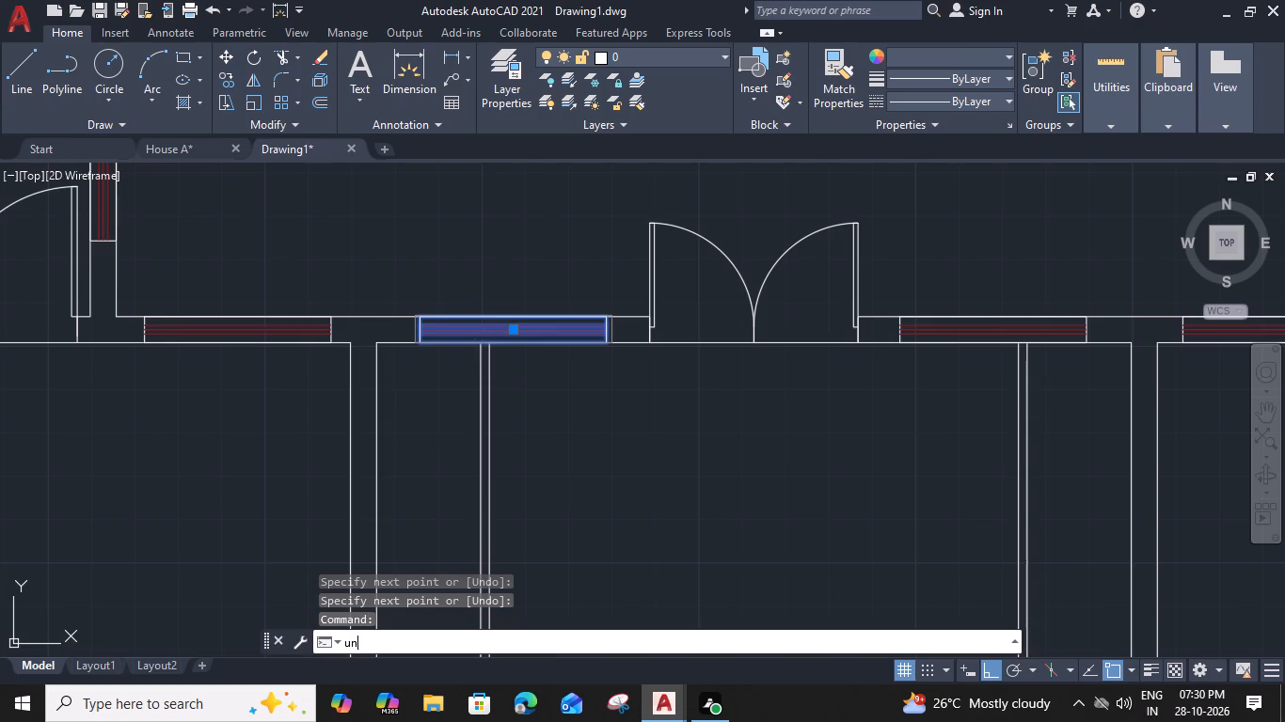
key("Escape")
left_click(456, 333)
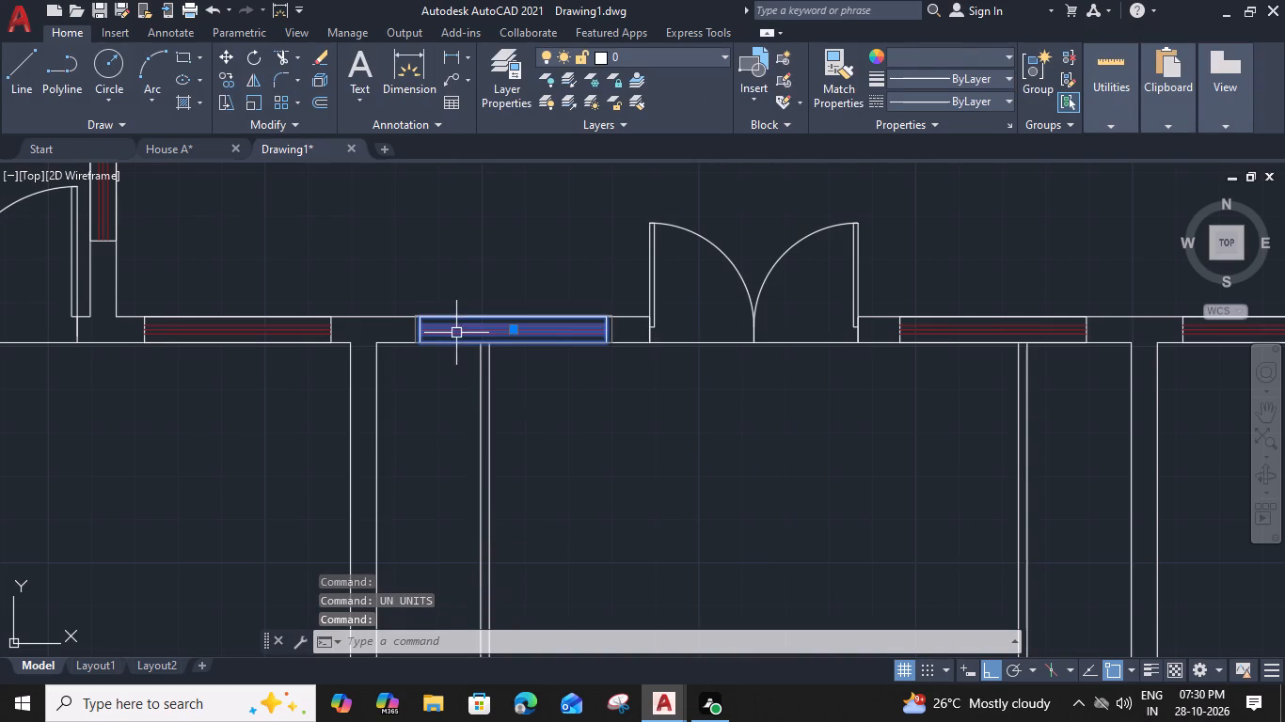
type("ung")
key("space")
Stretch the left edge of the ungrouped window's outline 1' to the left.
middle_click_drag(417, 376, 561, 426)
scroll(563, 361, "up", 2)
left_click(563, 394)
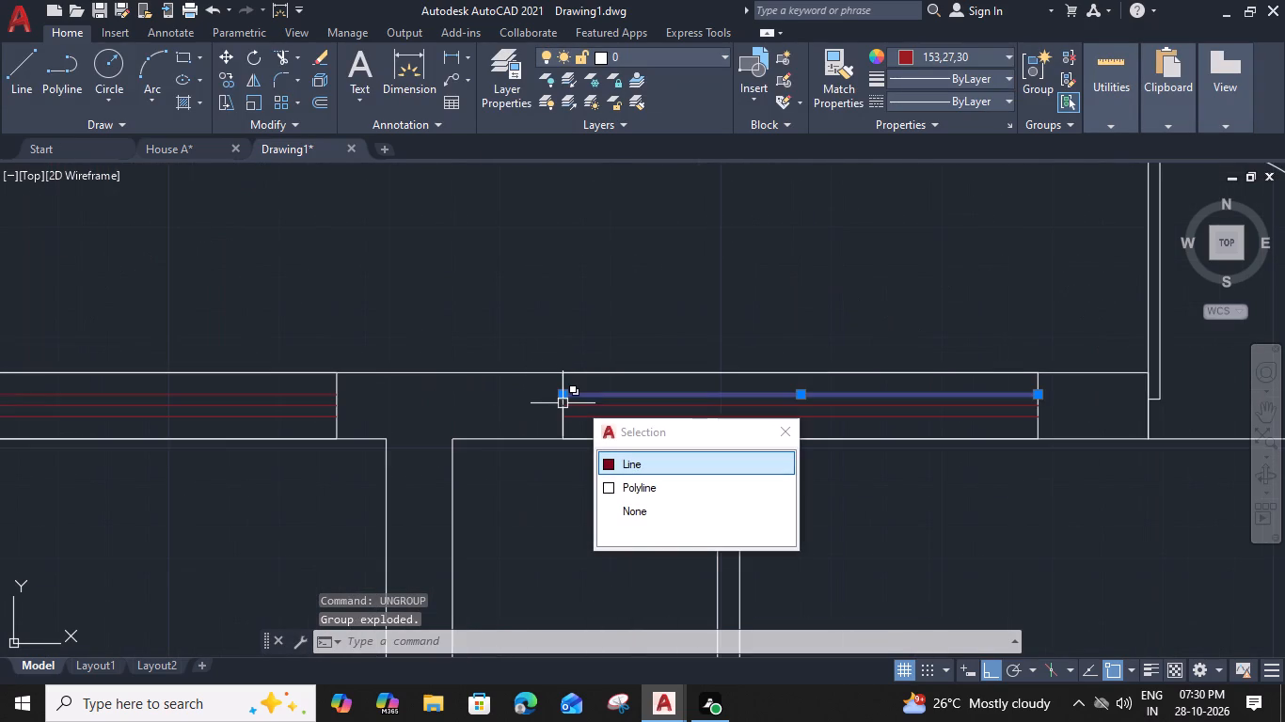
key("Escape")
left_click(564, 381)
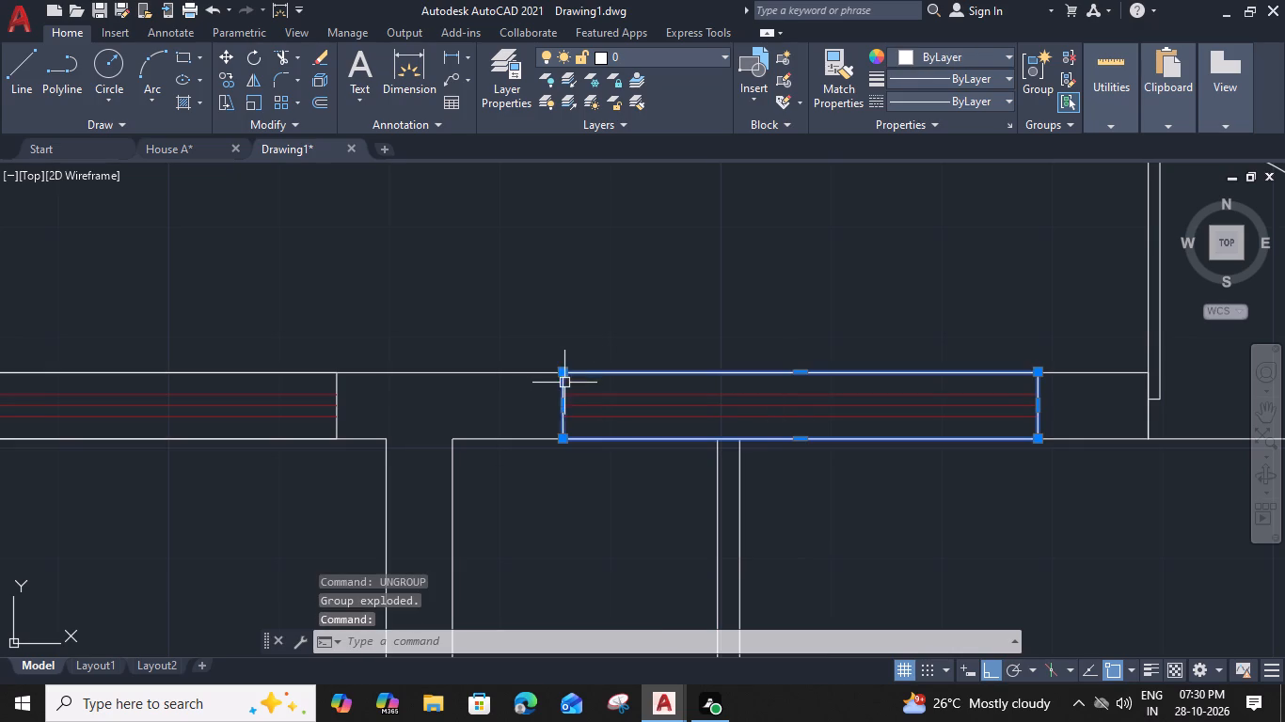
left_click(563, 404)
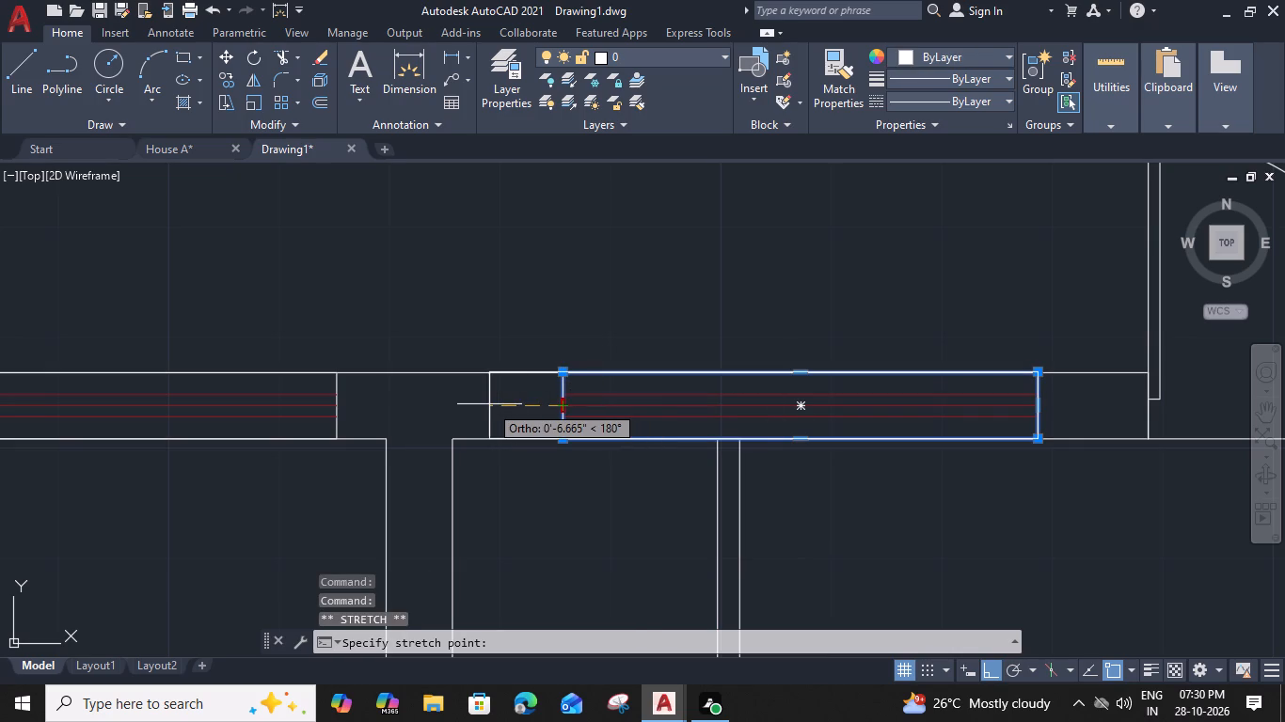
type("1'")
key("space")
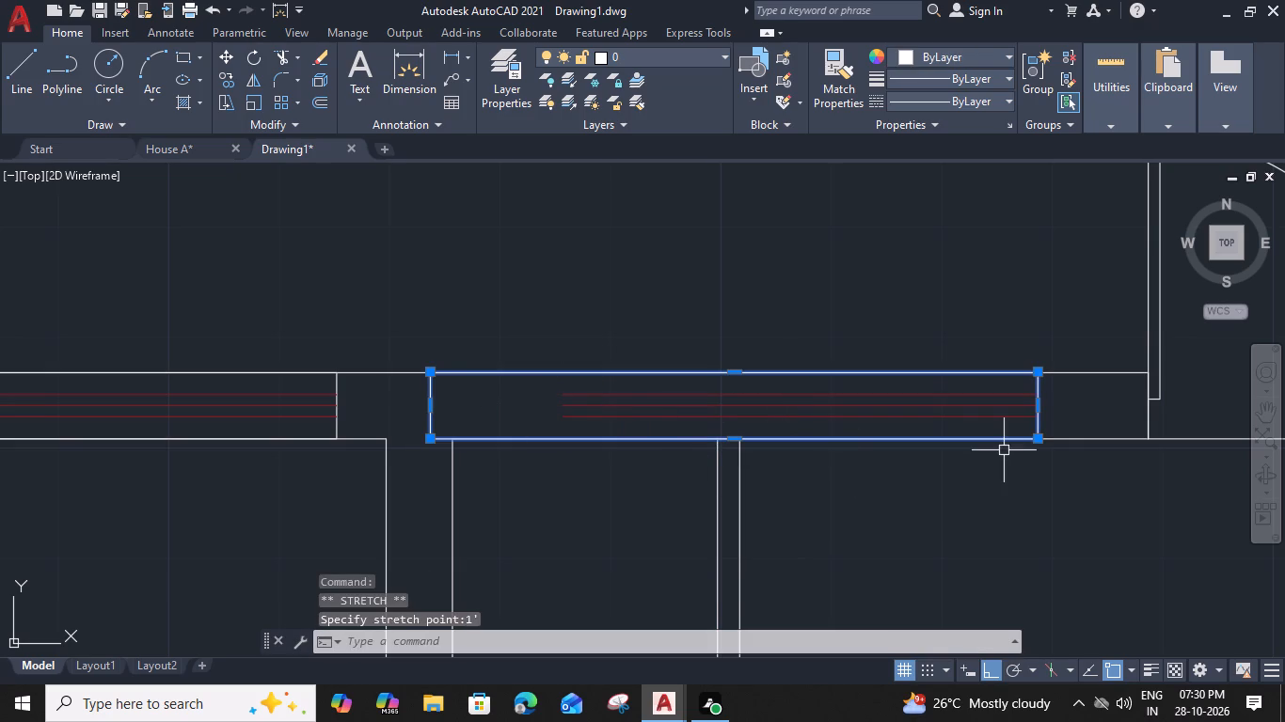
key("Escape")
Extend the window's three red lines to the left edge of its widened outline.
type("ex")
key("space")
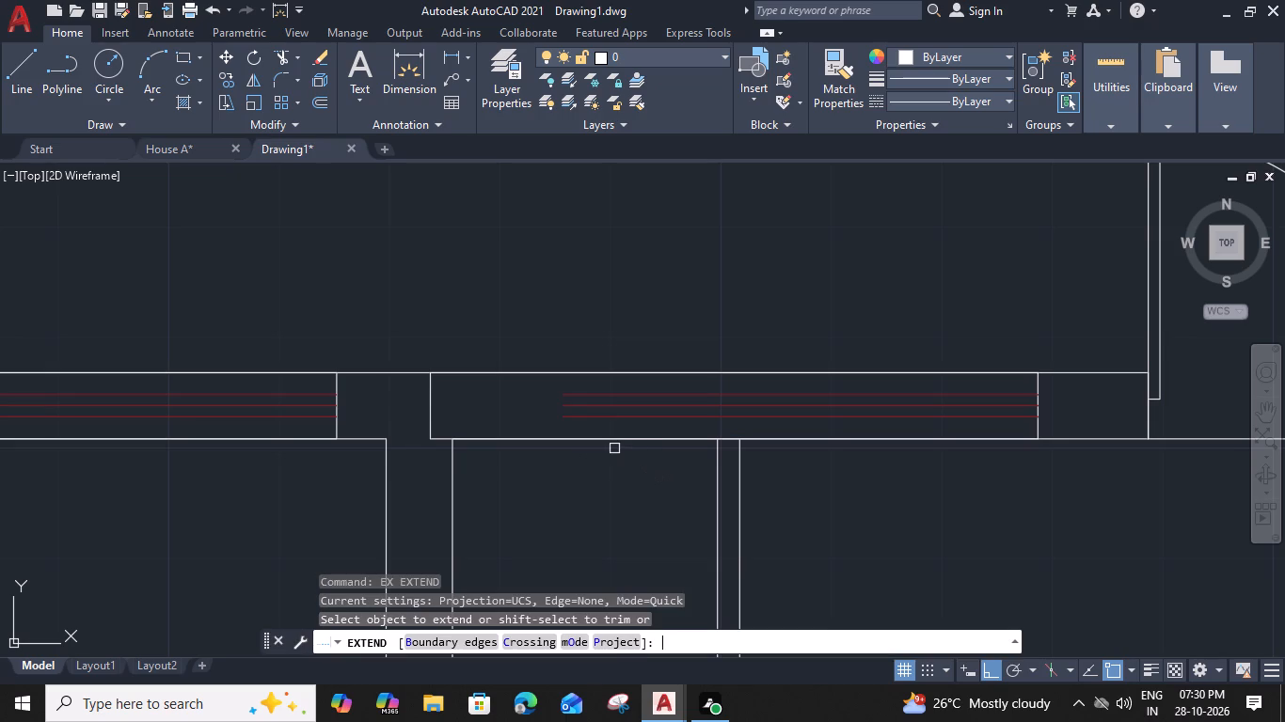
left_click(636, 386)
left_click(622, 429)
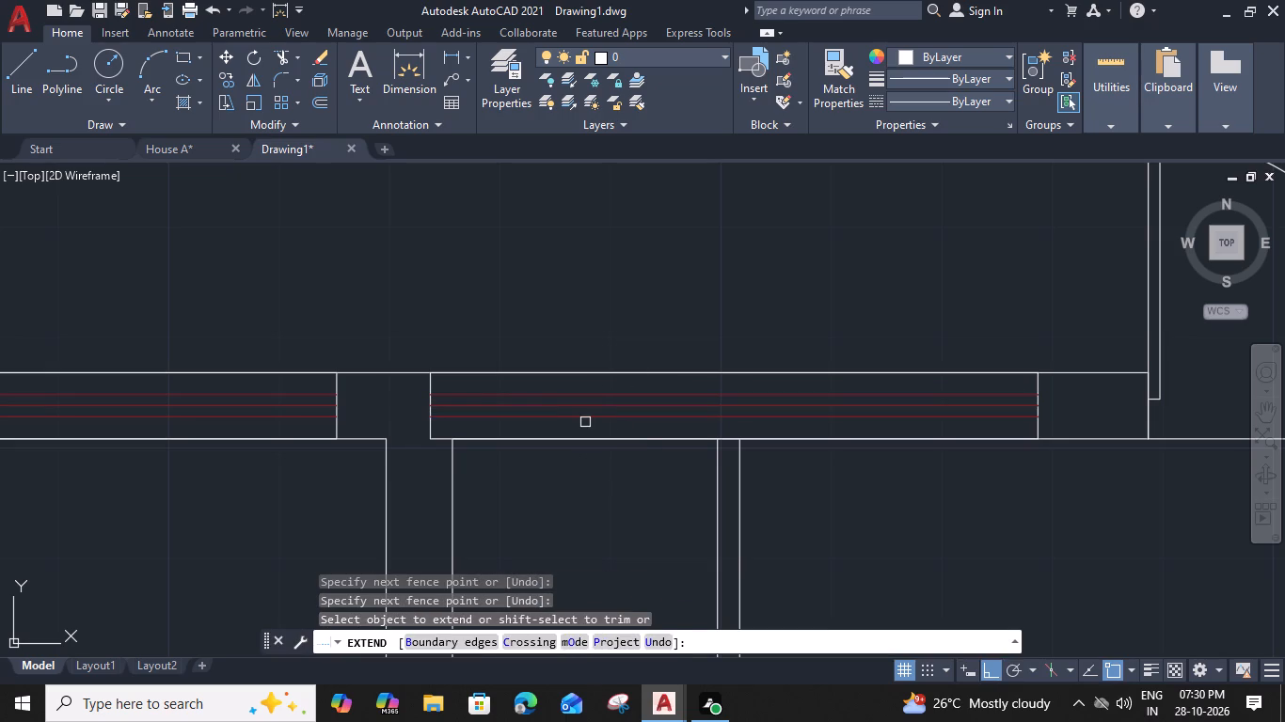
key("Escape")
Group the widened window's outline with its three red lines.
left_click(441, 385)
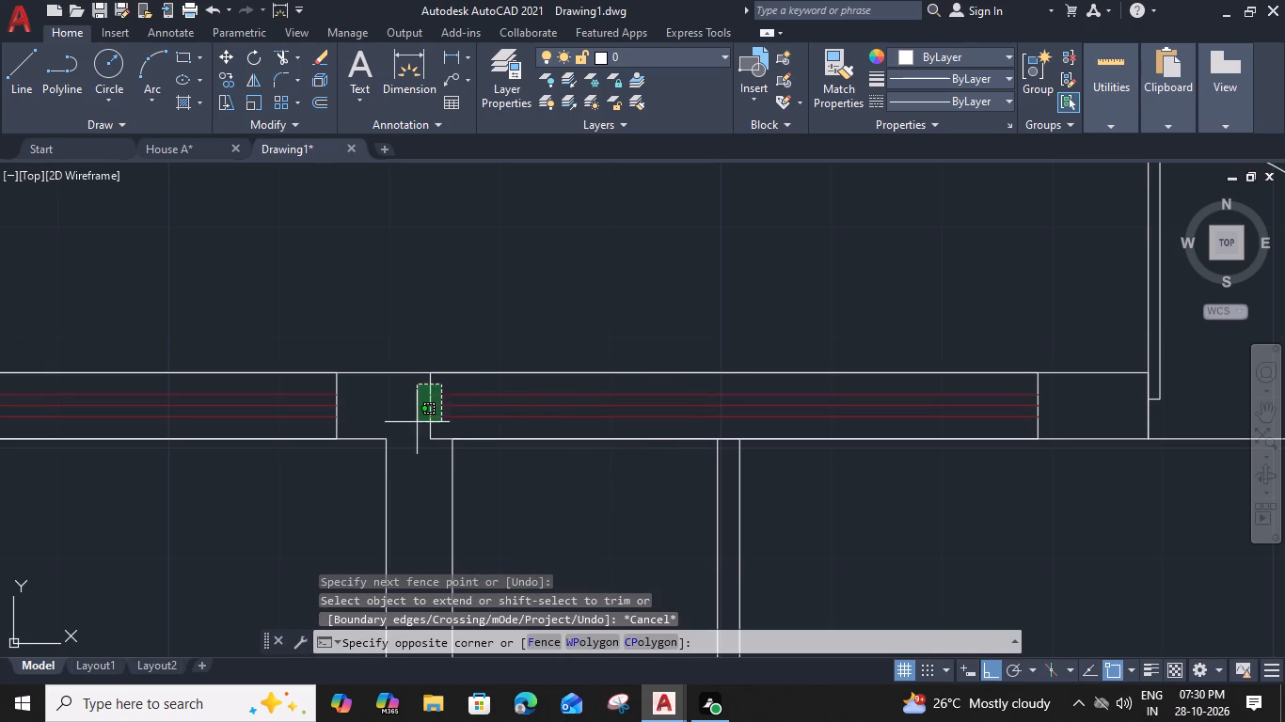
left_click(417, 422)
type("g")
key("space")
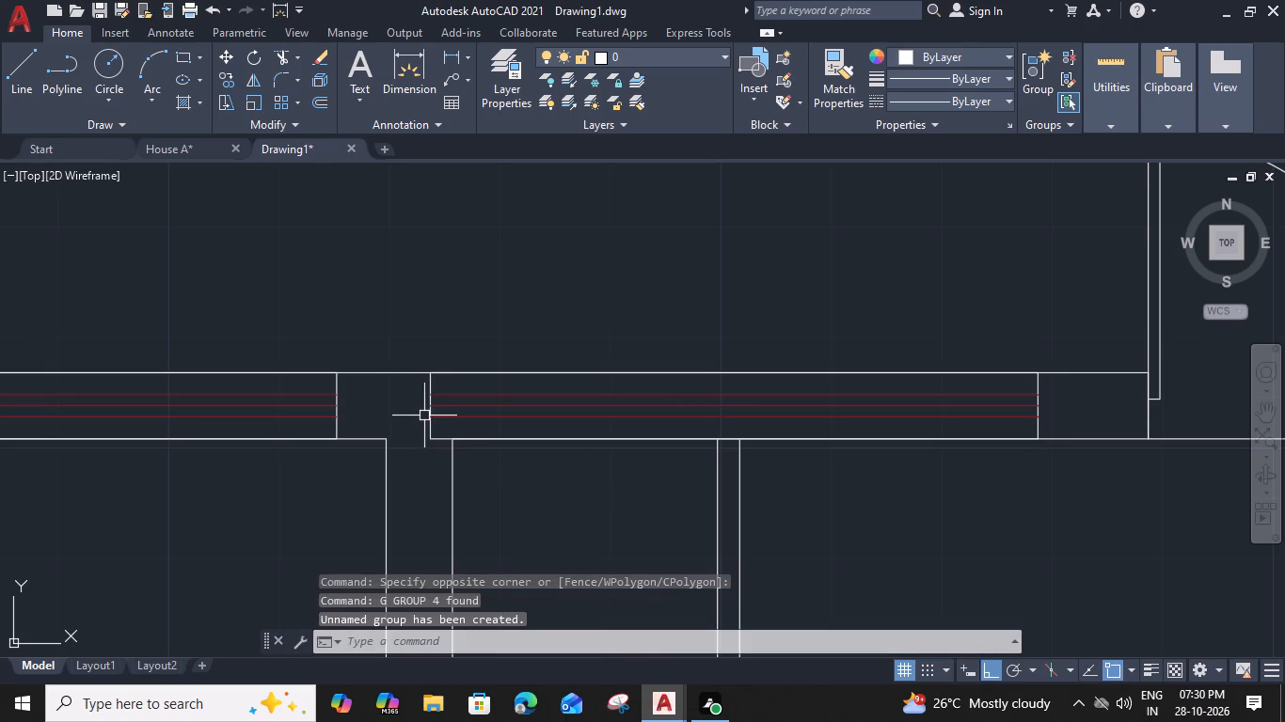
Move the widened window so its lower-left corner meets the top-left corner of the narrow compartment below it.
left_click(424, 416)
left_click(441, 422)
left_click(439, 410)
type("m")
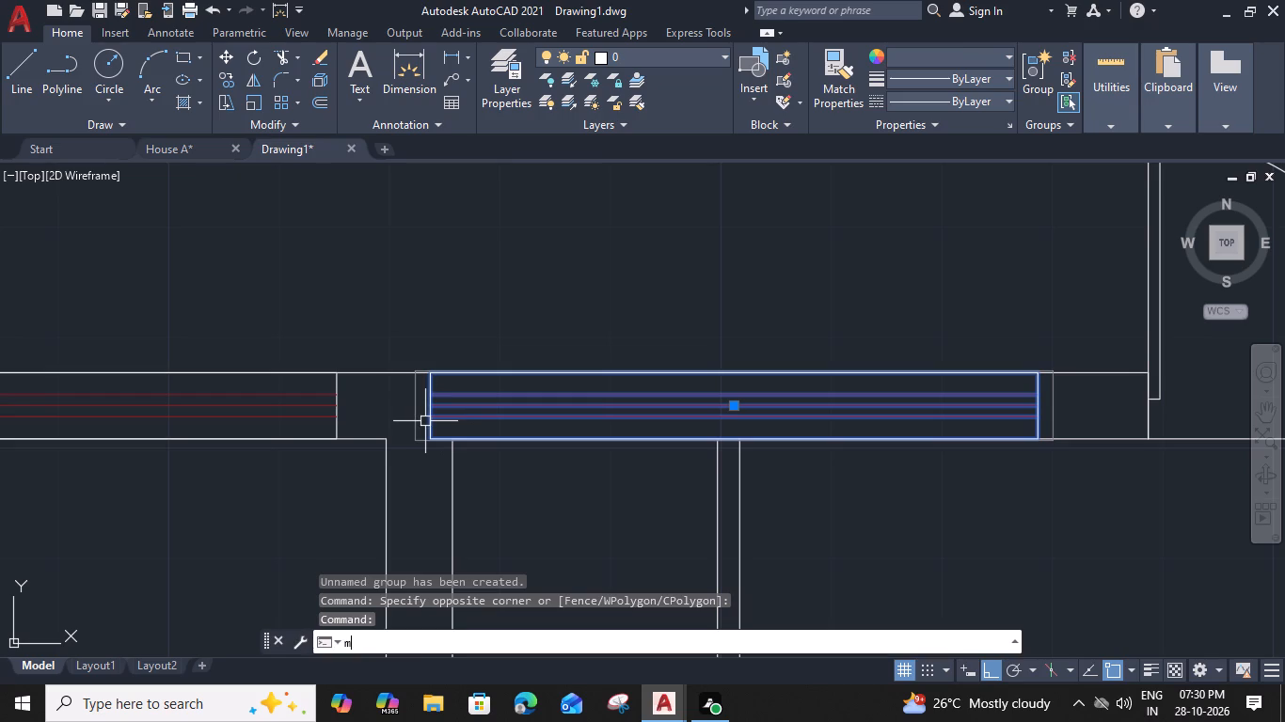
key("space")
left_click(430, 442)
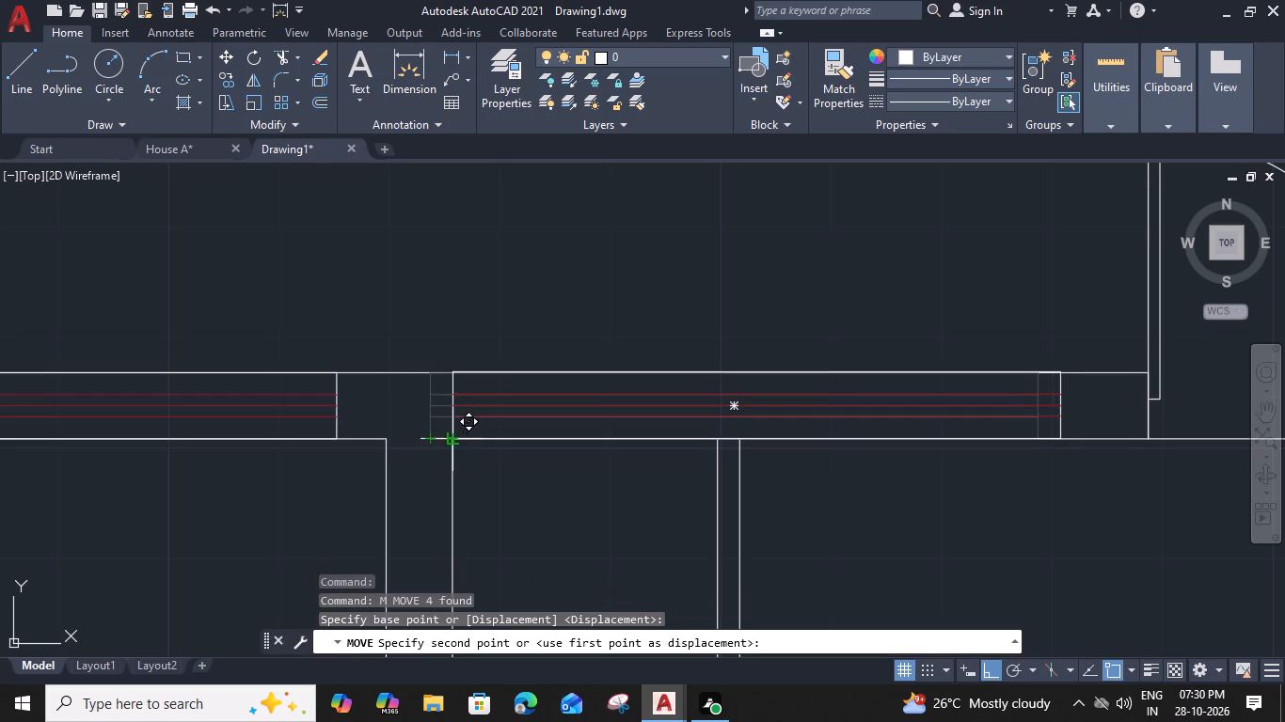
left_click(451, 442)
left_click_drag(1084, 400, 1064, 401)
left_click(943, 425)
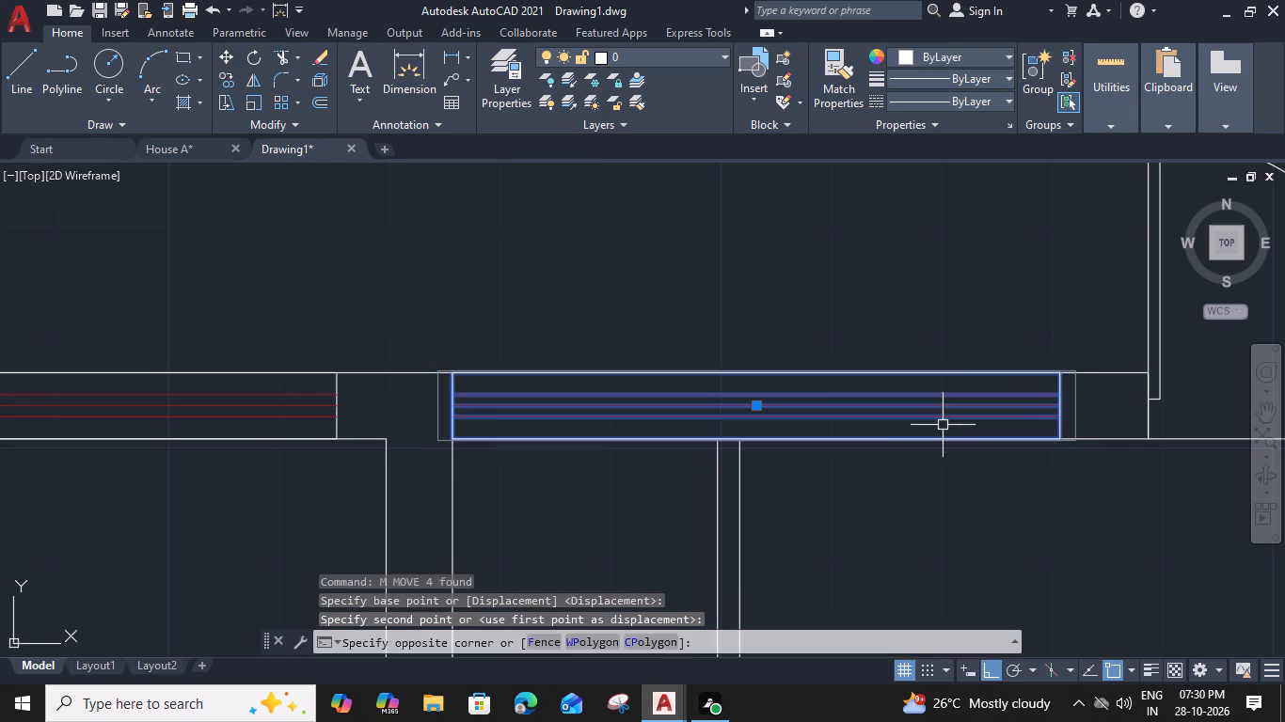
Delete the window just right of the double door in the upper wall.
scroll(1103, 526, "down", 3)
middle_click_drag(1080, 521, 568, 458)
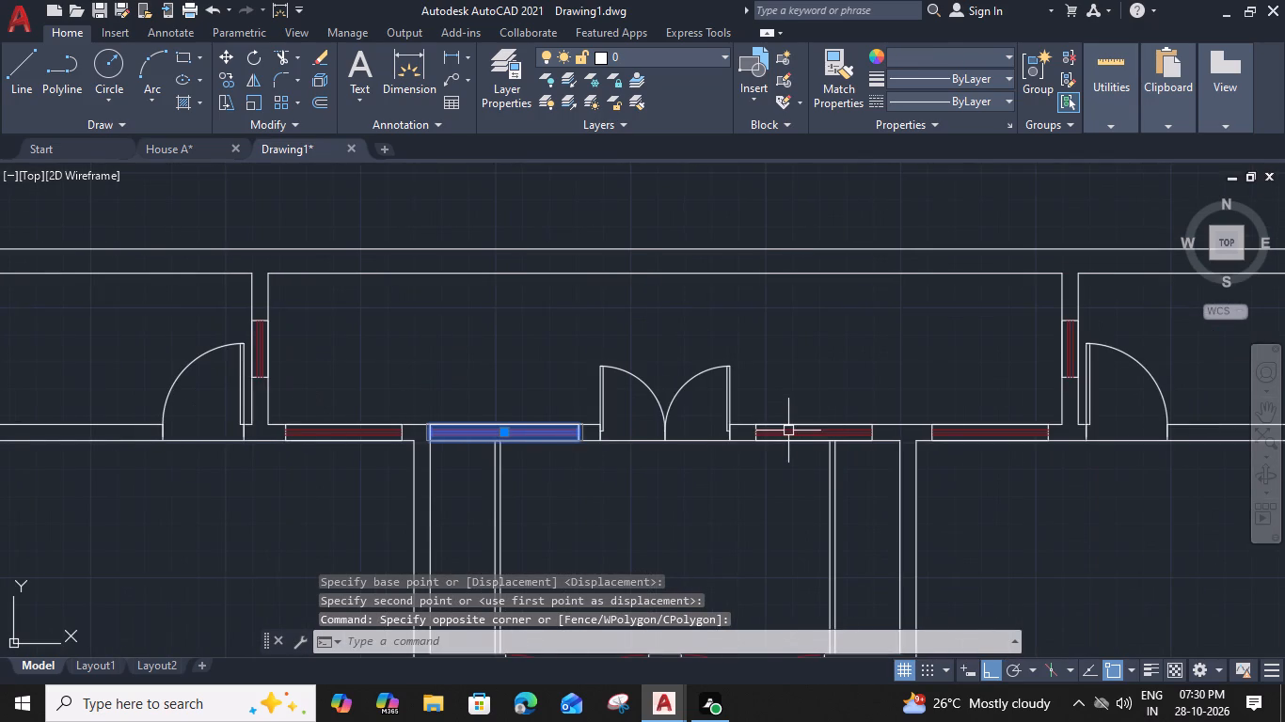
left_click(788, 432)
key("Delete")
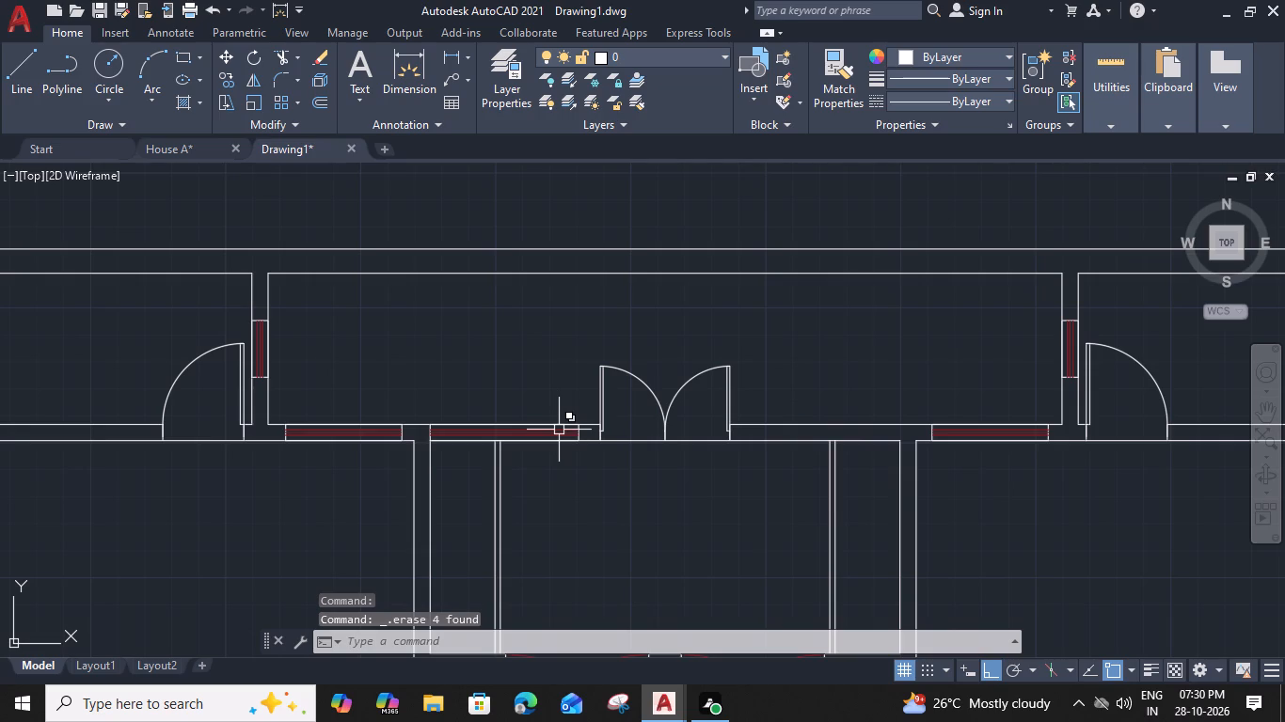
Copy the widened window to the double door's right side, its lower-right corner on the right compartment's top-right corner.
left_click(559, 430)
type("co")
key("space")
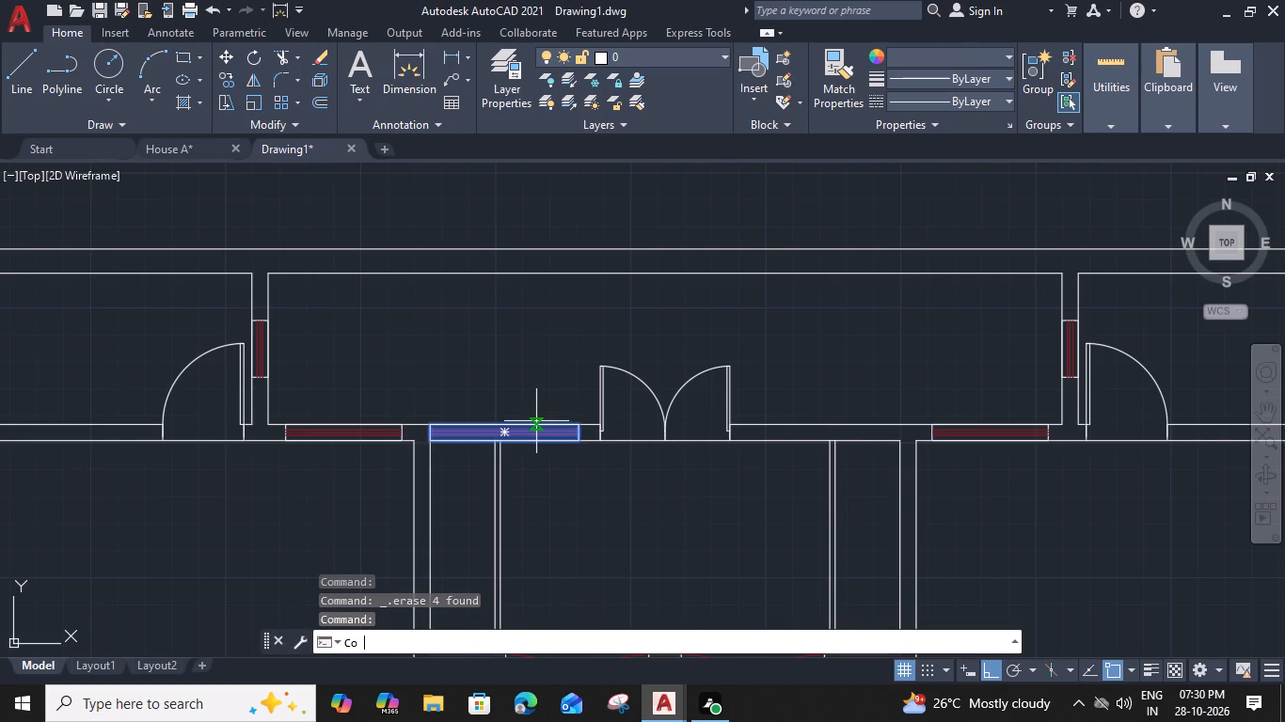
scroll(452, 433, "up", 1)
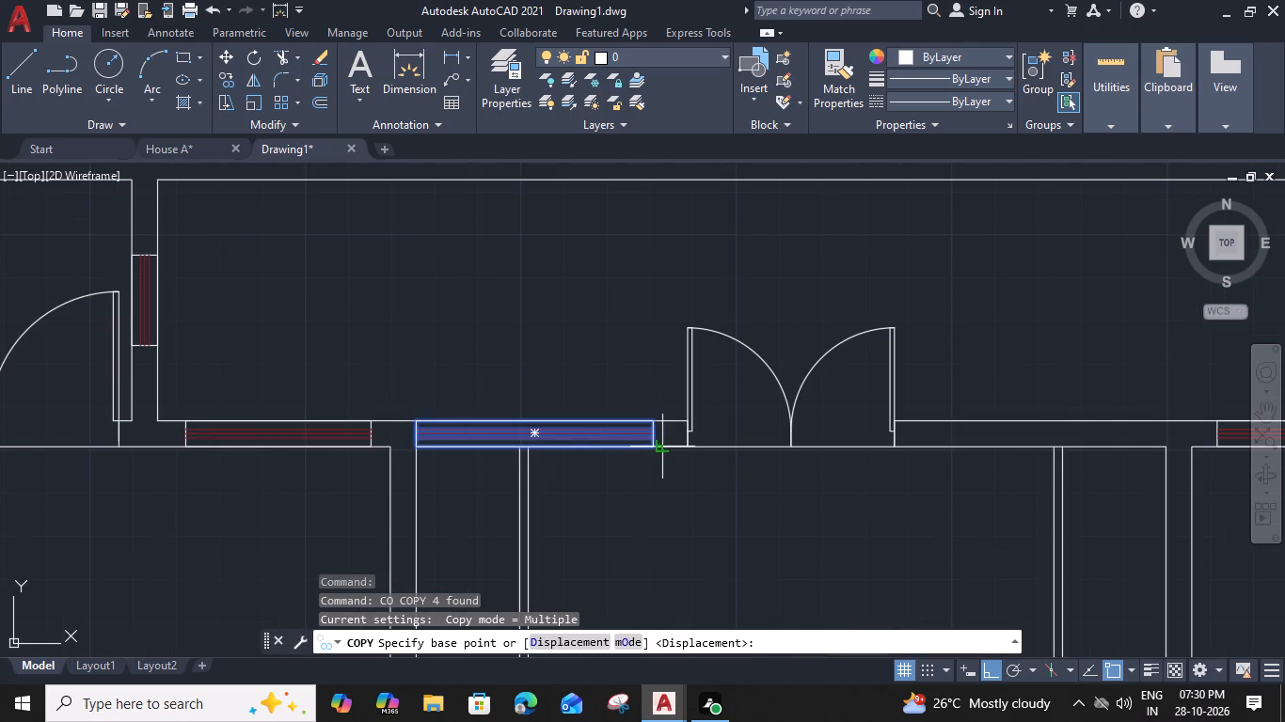
left_click(652, 447)
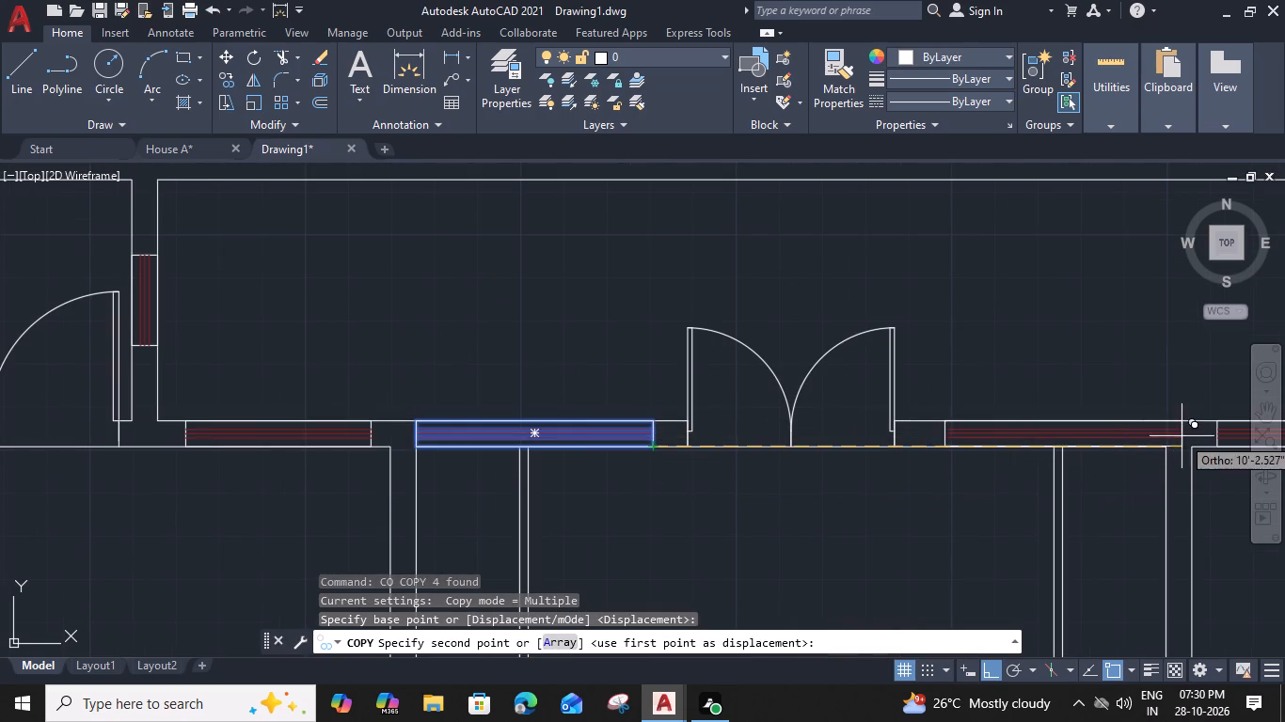
left_click(1167, 448)
Place another copy of the widened window in the lower middle room, just above its bottom-wall door.
scroll(1150, 490, "down", 1)
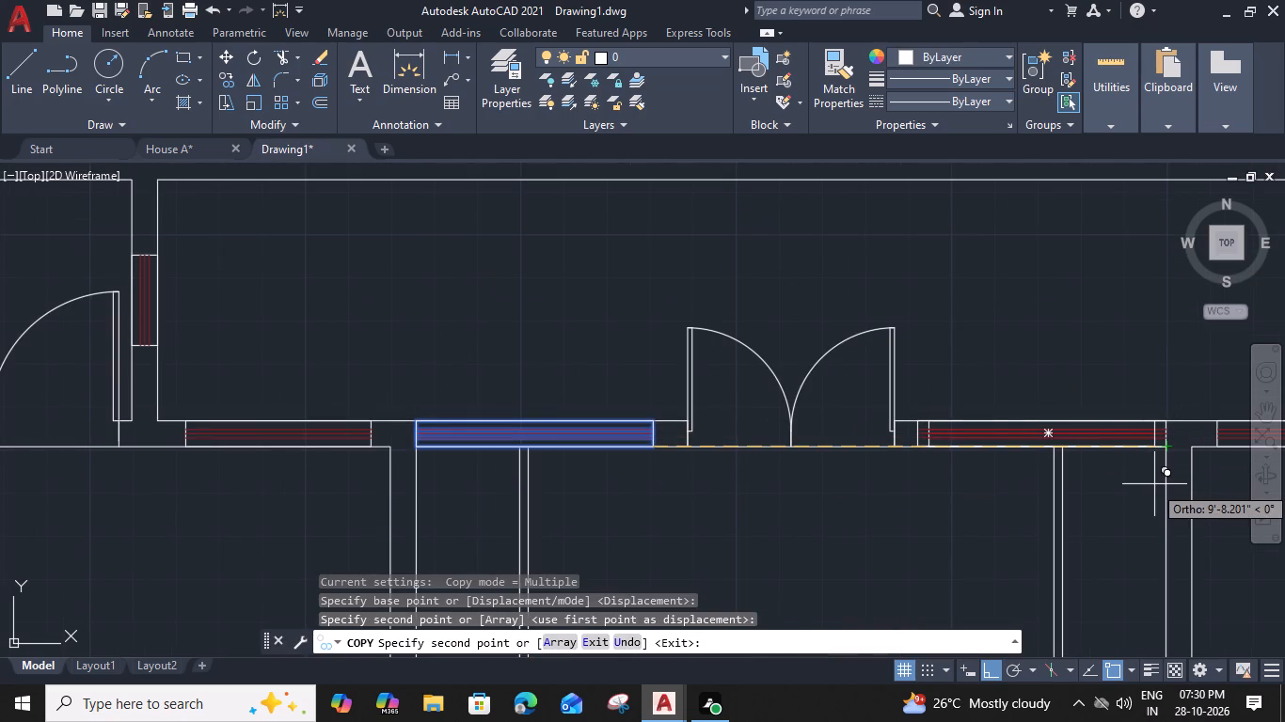
middle_click_drag(1032, 496, 822, 113)
scroll(793, 228, "down", 3)
middle_click_drag(759, 441, 746, 342)
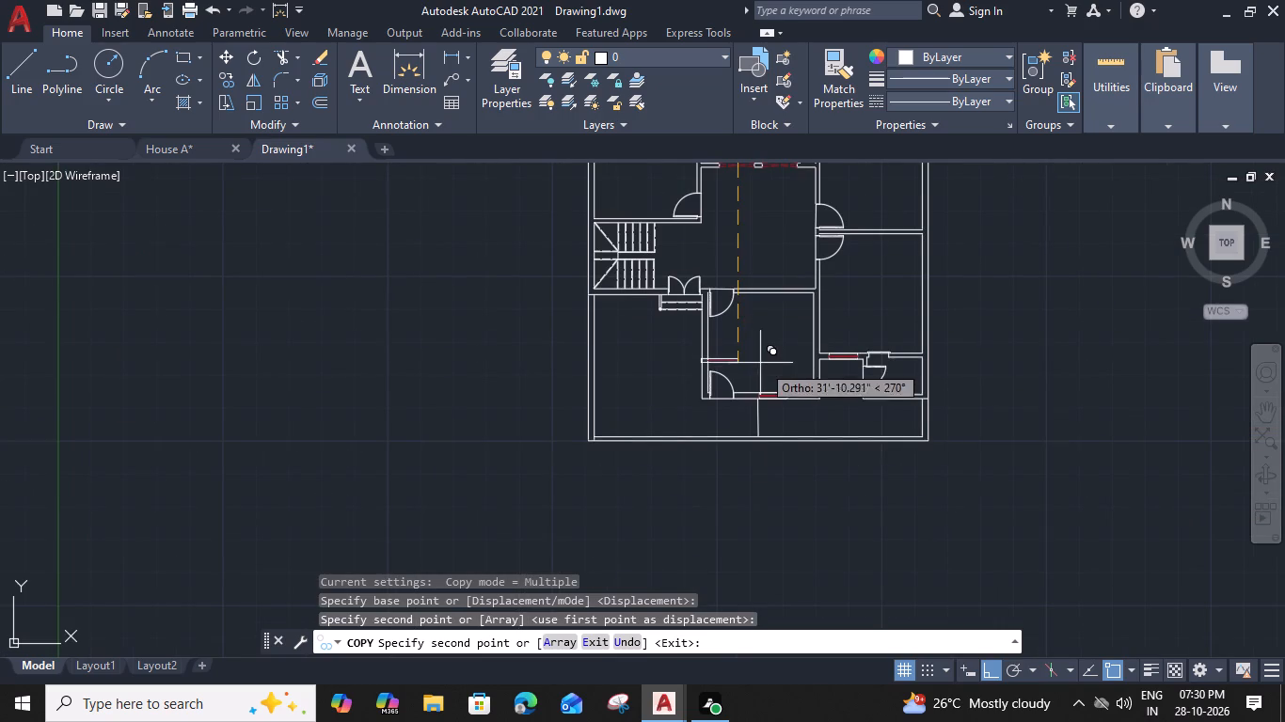
left_click(765, 364)
key("Escape")
Delete the old window in the lower middle room's bottom wall.
scroll(776, 396, "up", 3)
left_click(778, 392)
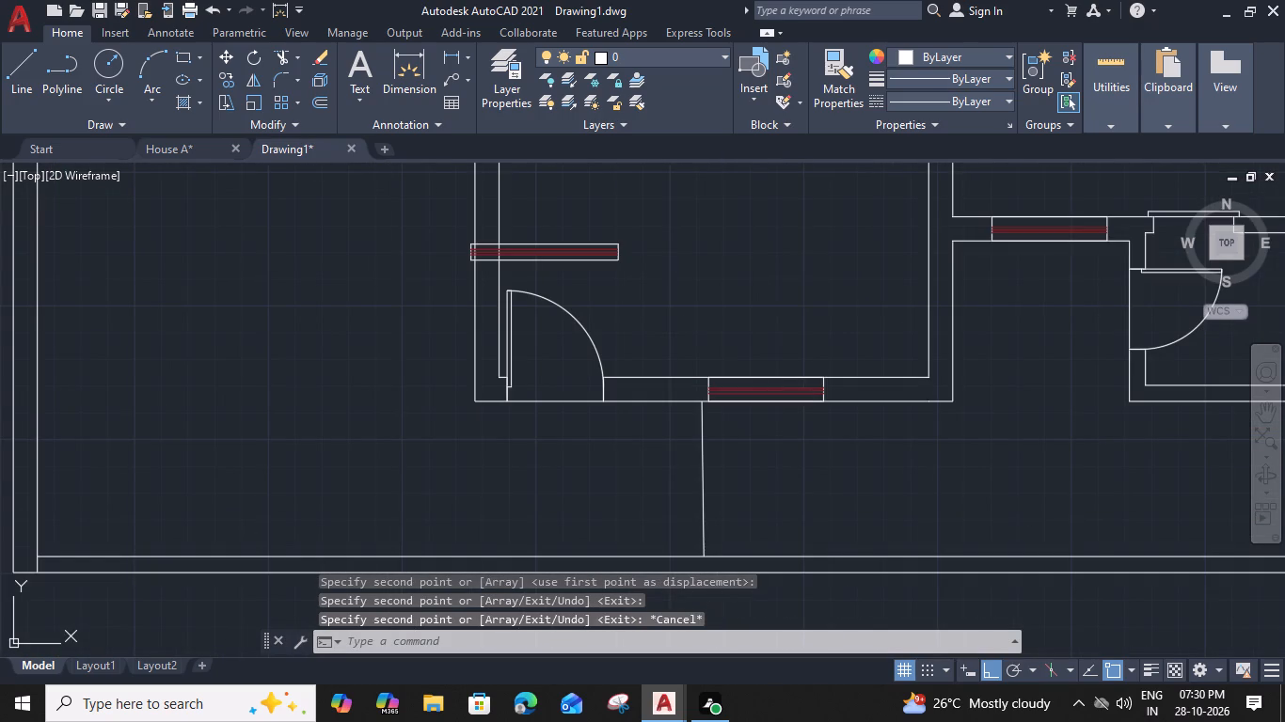
key("Delete")
Move the copied window into the lower middle room's bottom wall, its lower edge on the wall's outer line.
left_click(623, 249)
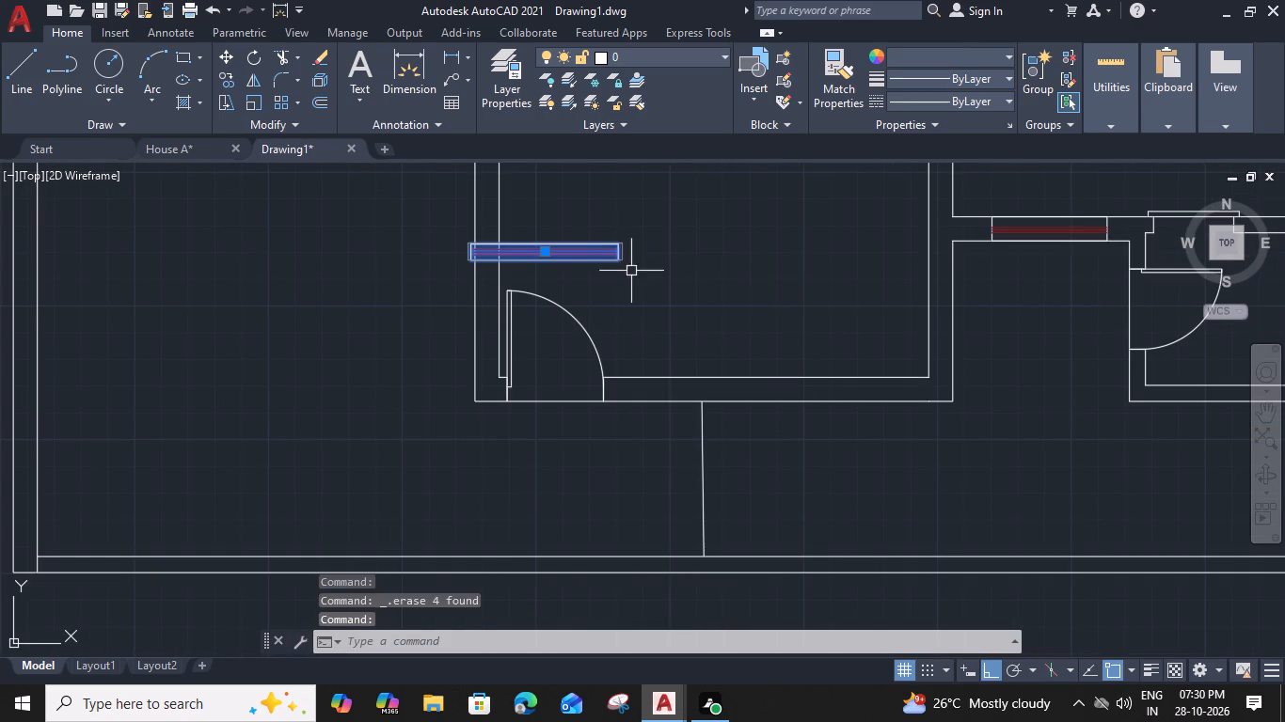
type("m")
key("space")
left_click(618, 262)
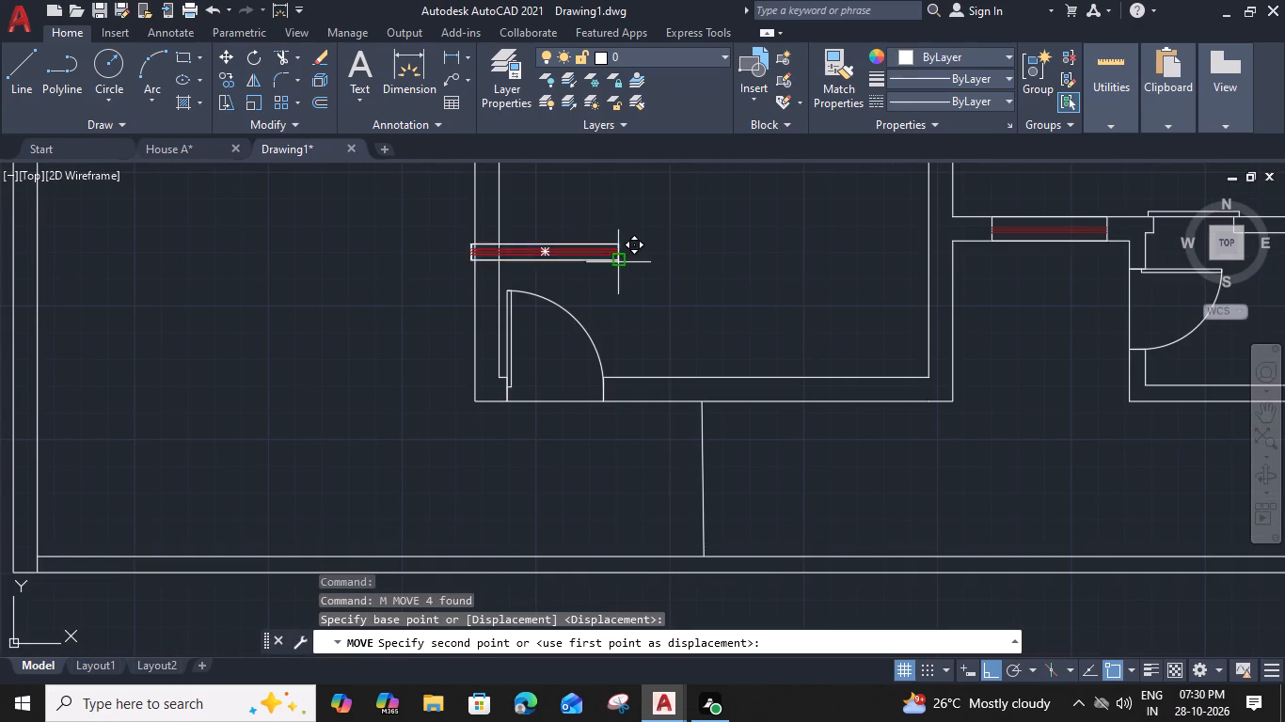
left_click(854, 400)
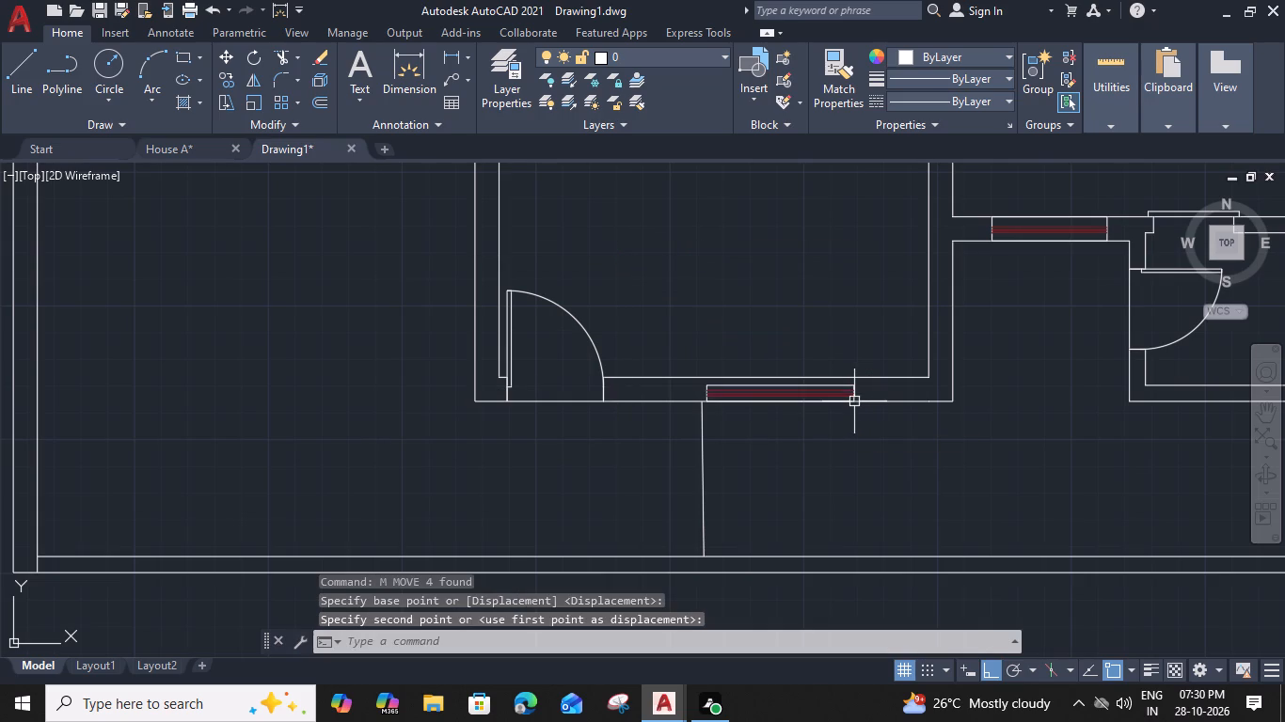
key("Escape")
Ungroup the window placed in the lower middle room's bottom wall.
left_click(850, 386)
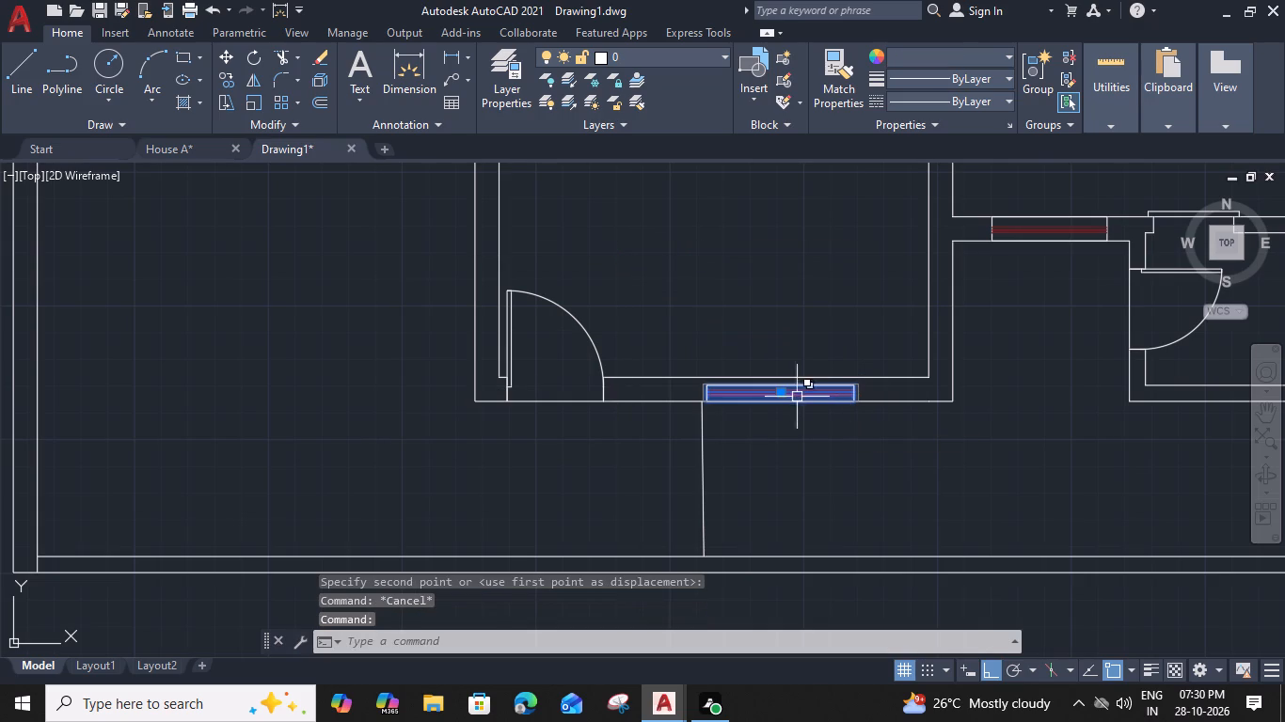
key("u")
type("nf")
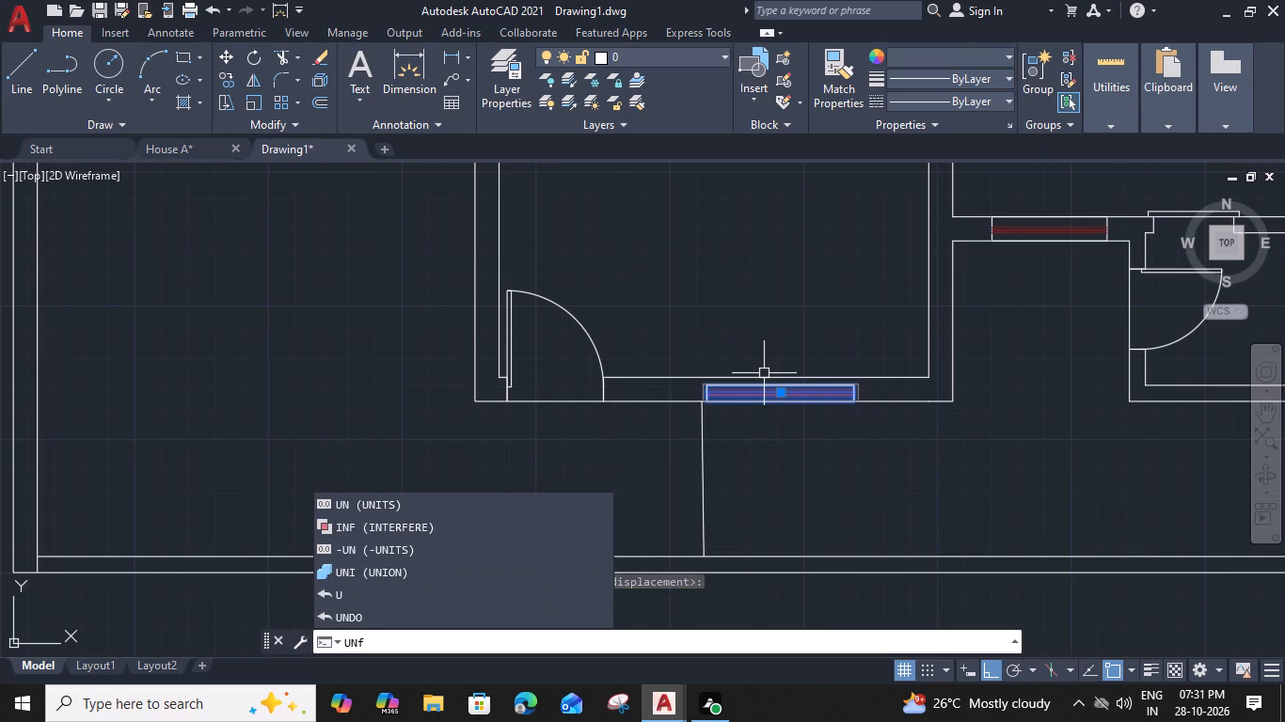
key("BackSpace")
type("g")
key("space")
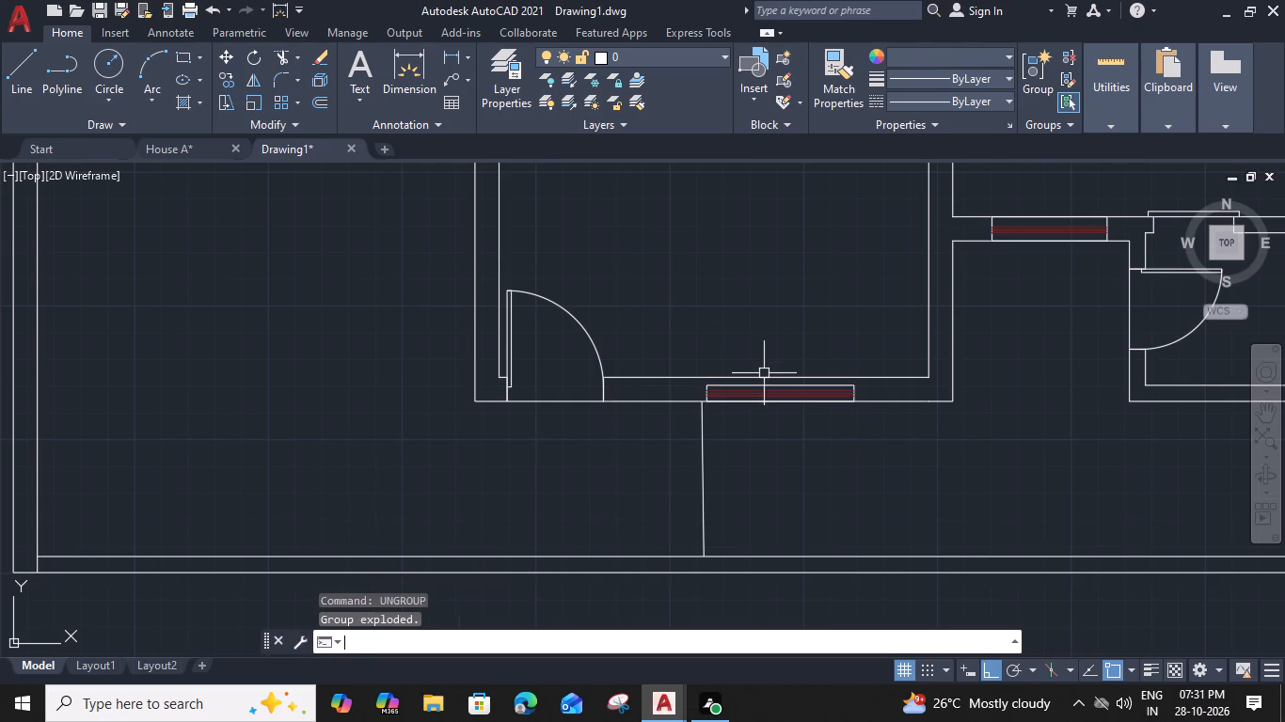
Stretch the upper edge of the window frame in the lower middle room's bottom wall to the wall's inner line.
scroll(754, 393, "up", 2)
left_click(809, 377)
left_click(824, 375)
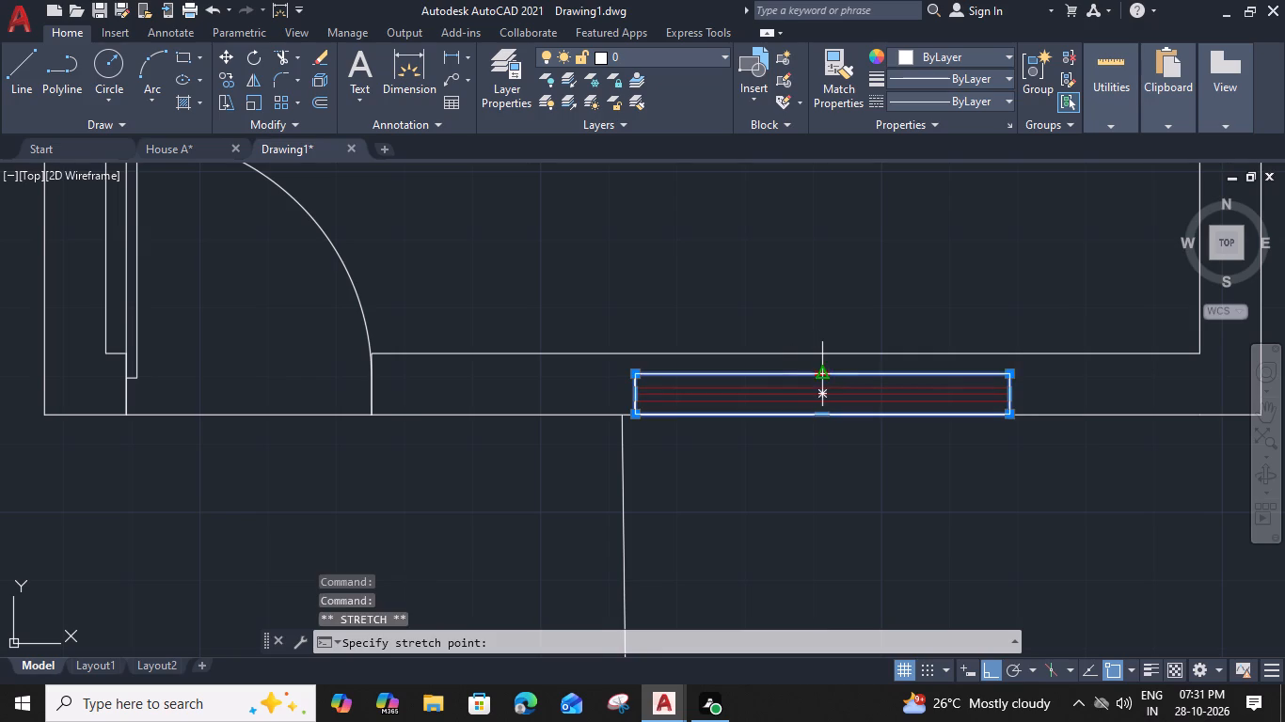
left_click(824, 351)
Delete the two lower red glass lines of that window, keeping only the uppermost one.
left_click(850, 404)
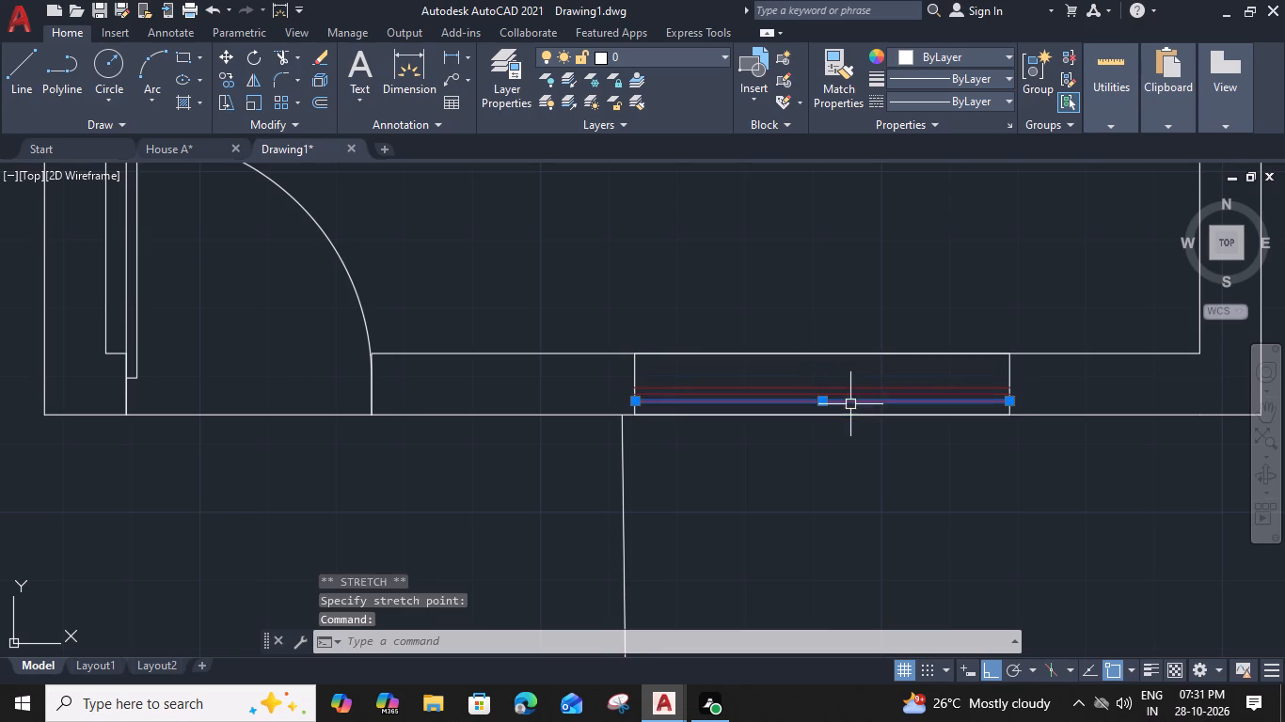
key("Delete")
left_click(837, 393)
key("Delete")
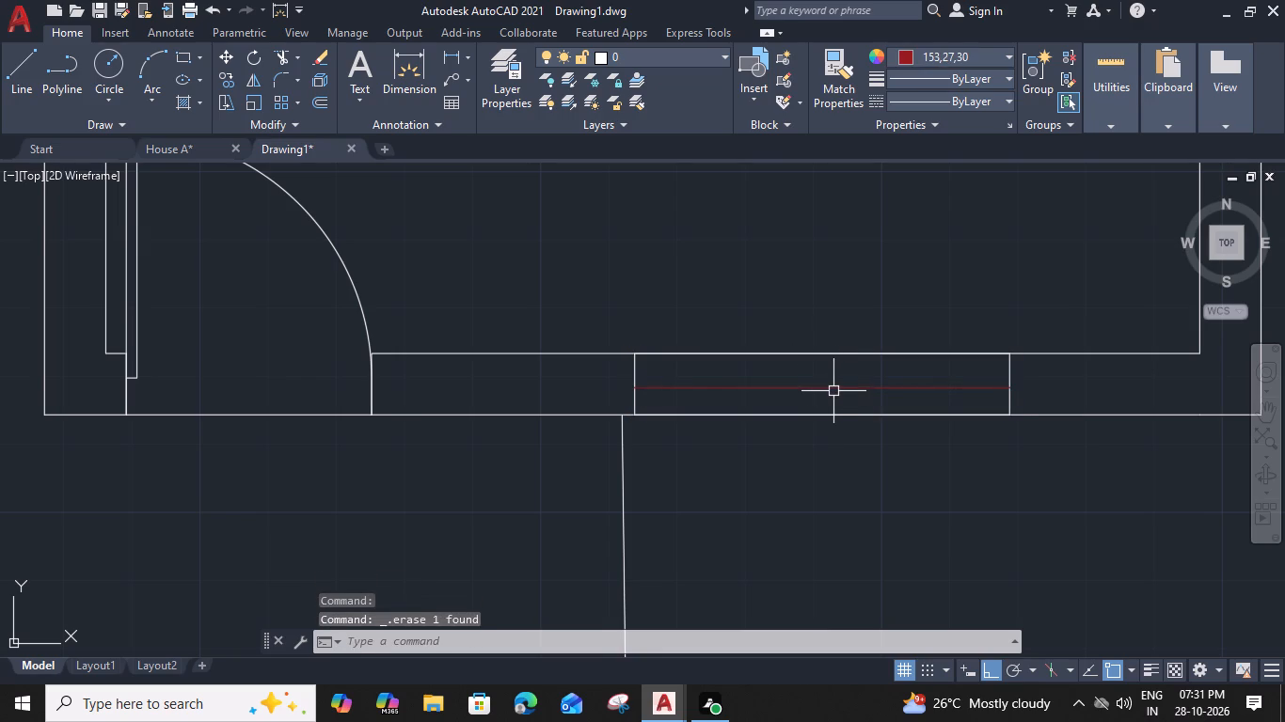
Offset the remaining red glass line 1" to both its upper and lower sides.
left_click(833, 391)
key("o")
key("space")
type("1")
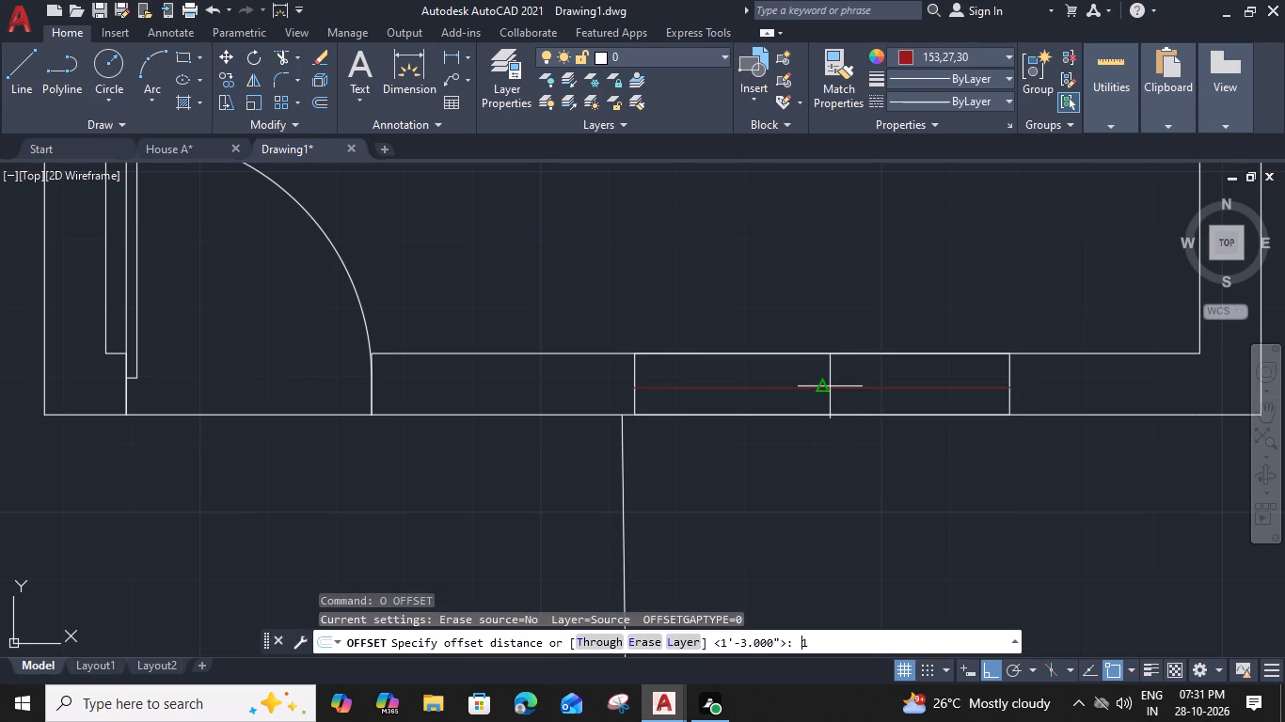
key("shift+quotedbl")
key("Return")
left_click(829, 366)
left_click(836, 389)
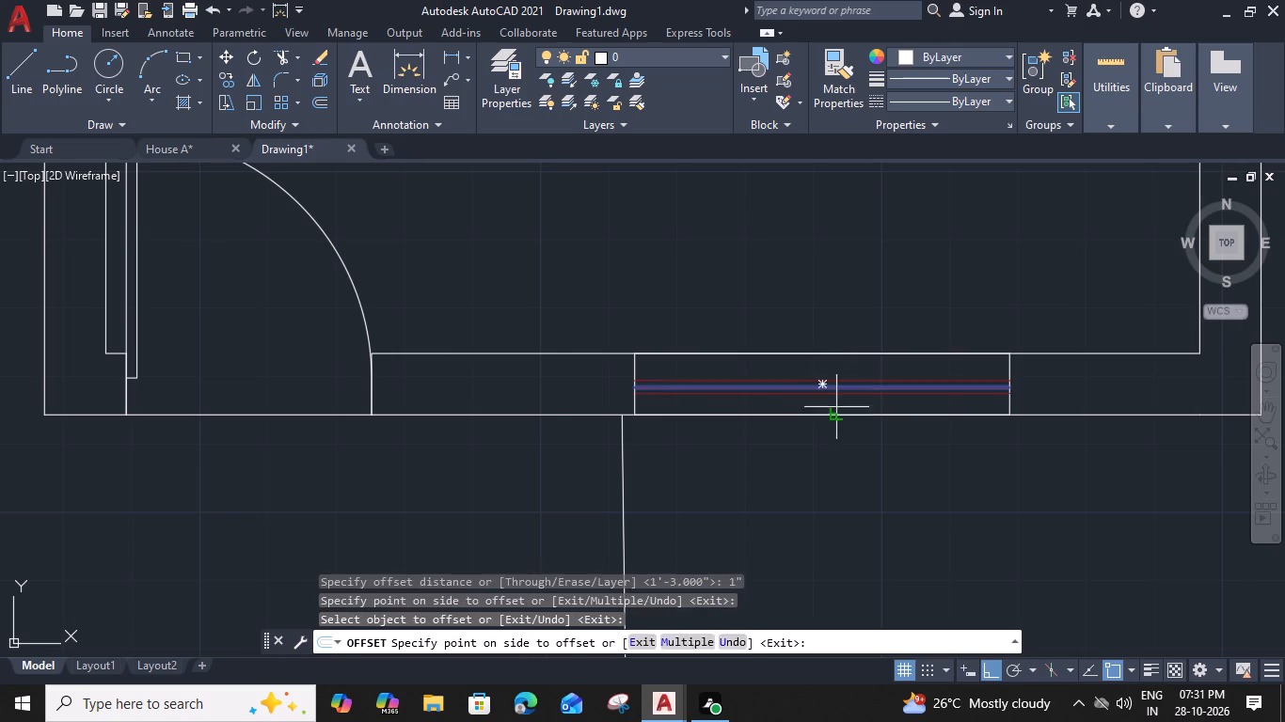
left_click(836, 419)
key("Escape")
Group the window's frame and its three red glass lines.
left_click(949, 373)
left_click(926, 400)
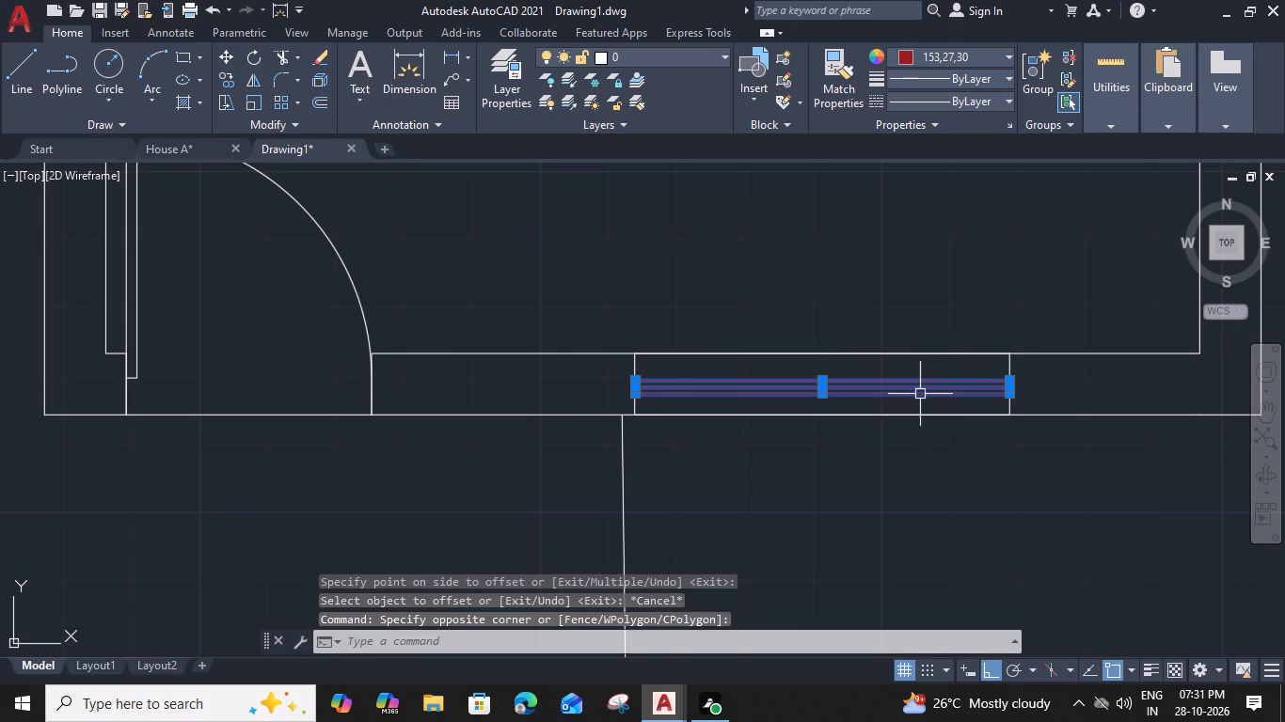
left_click(1039, 365)
left_click(946, 397)
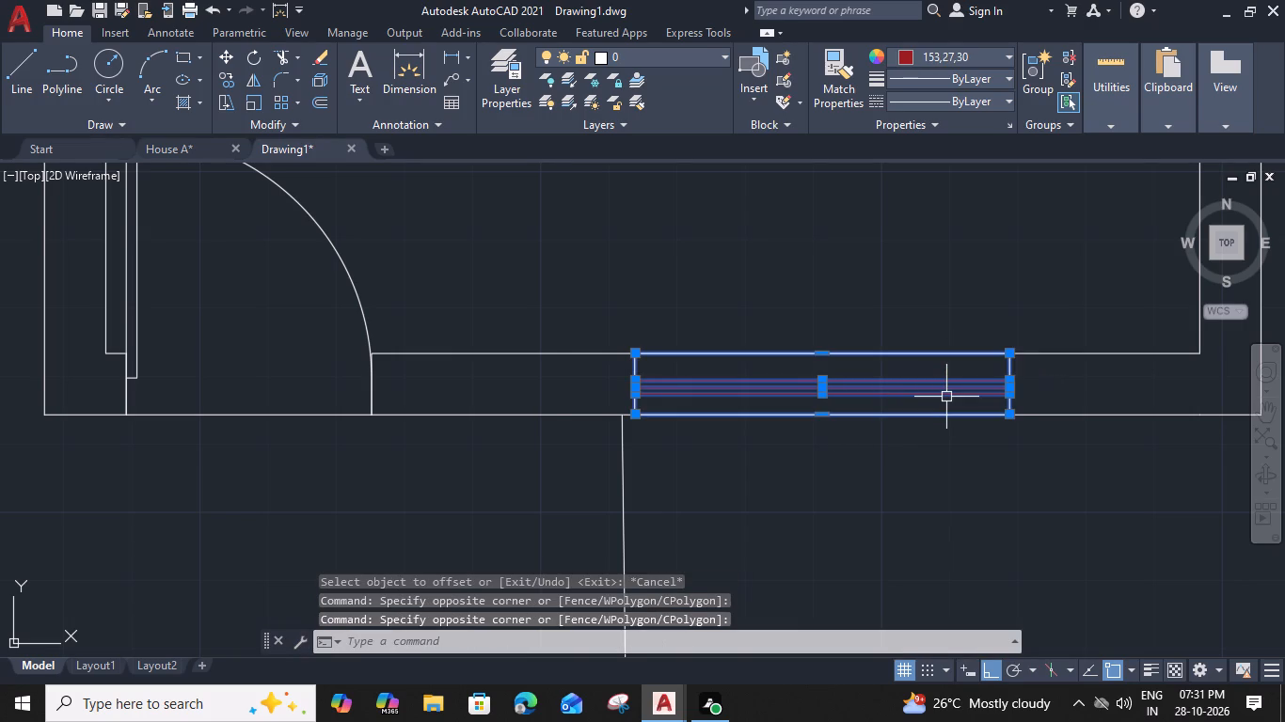
type("g")
key("space")
Insert the Toilet - Imperial block in the empty space left of the house.
scroll(946, 397, "down", 4)
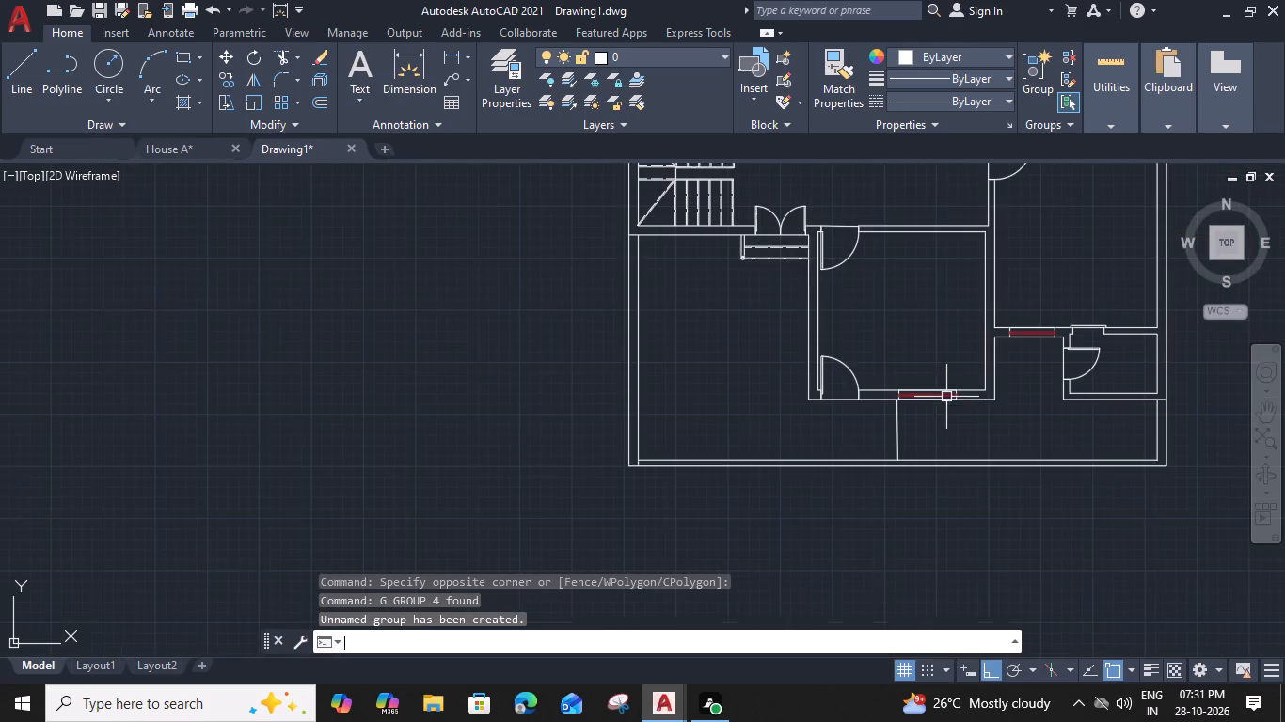
middle_click_drag(833, 327, 837, 395)
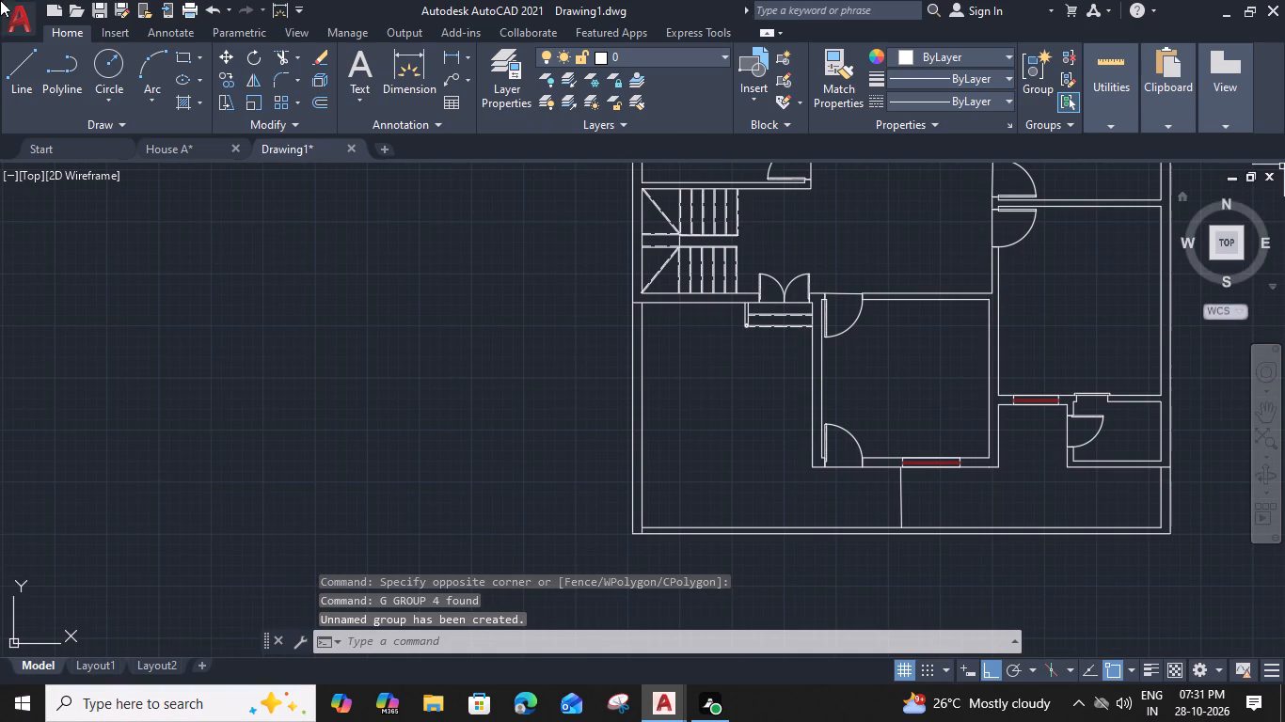
key("ctrl+3")
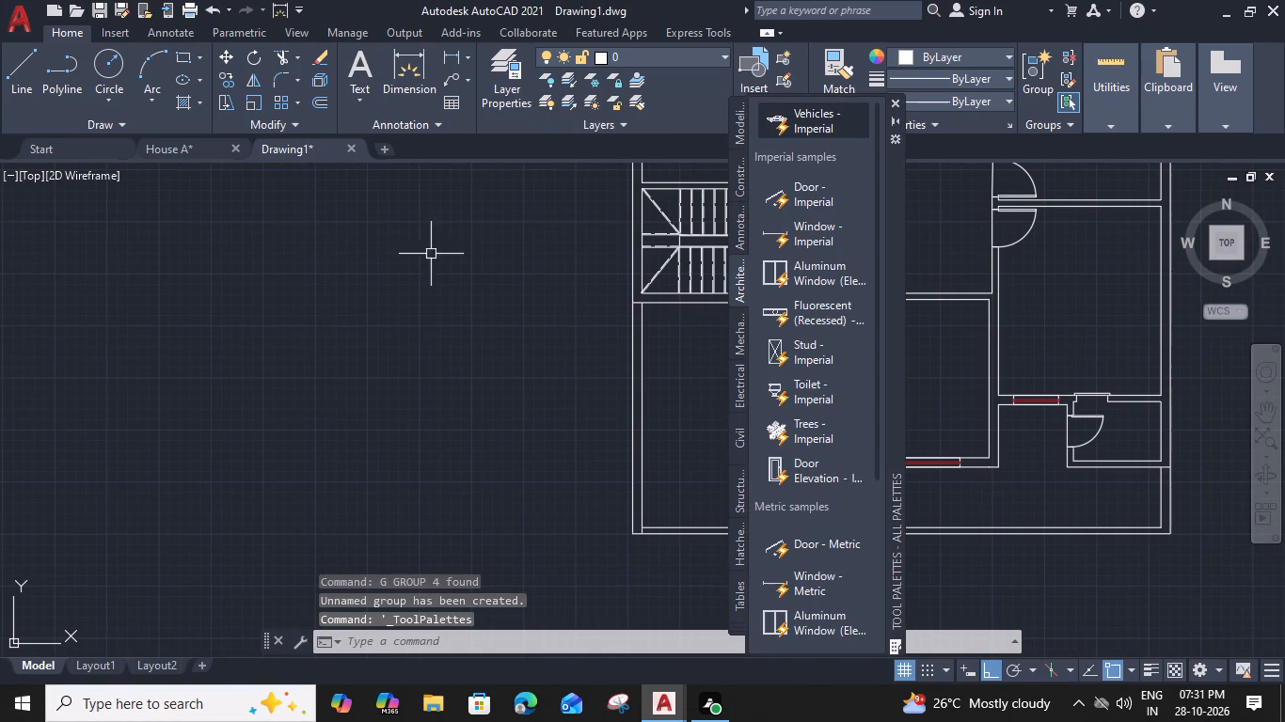
left_click(785, 392)
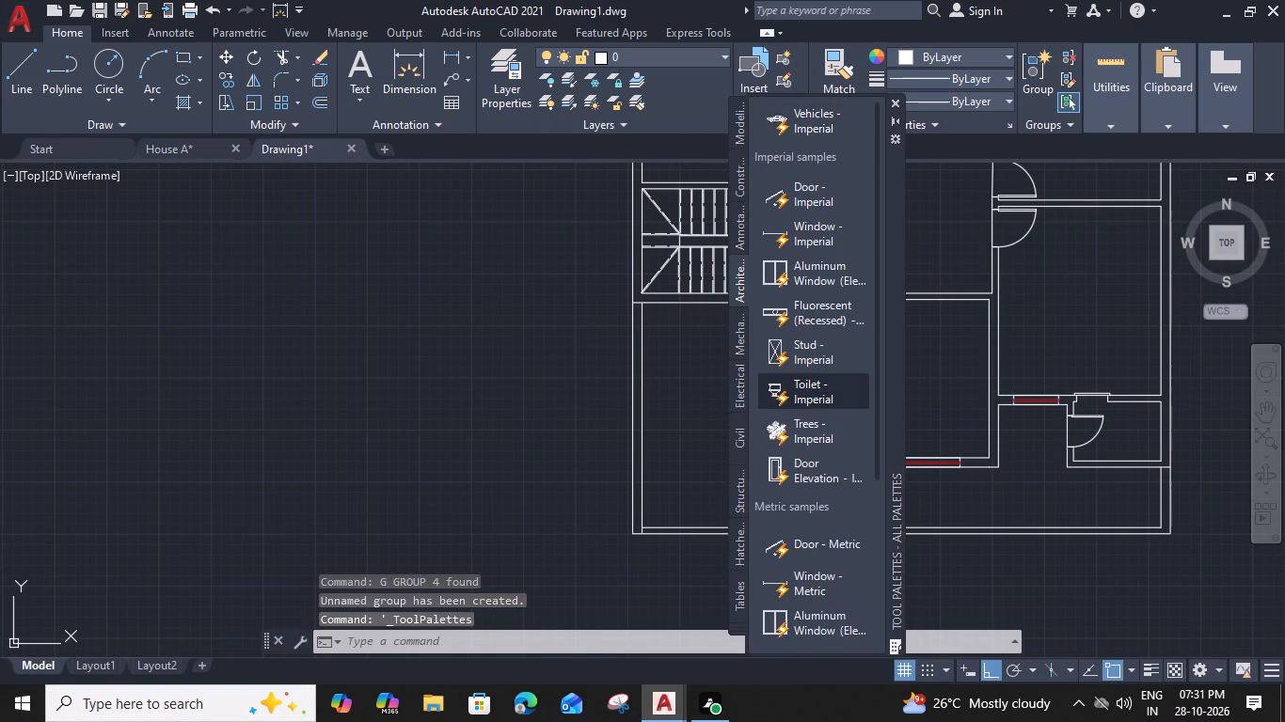
left_click(554, 344)
left_click(896, 102)
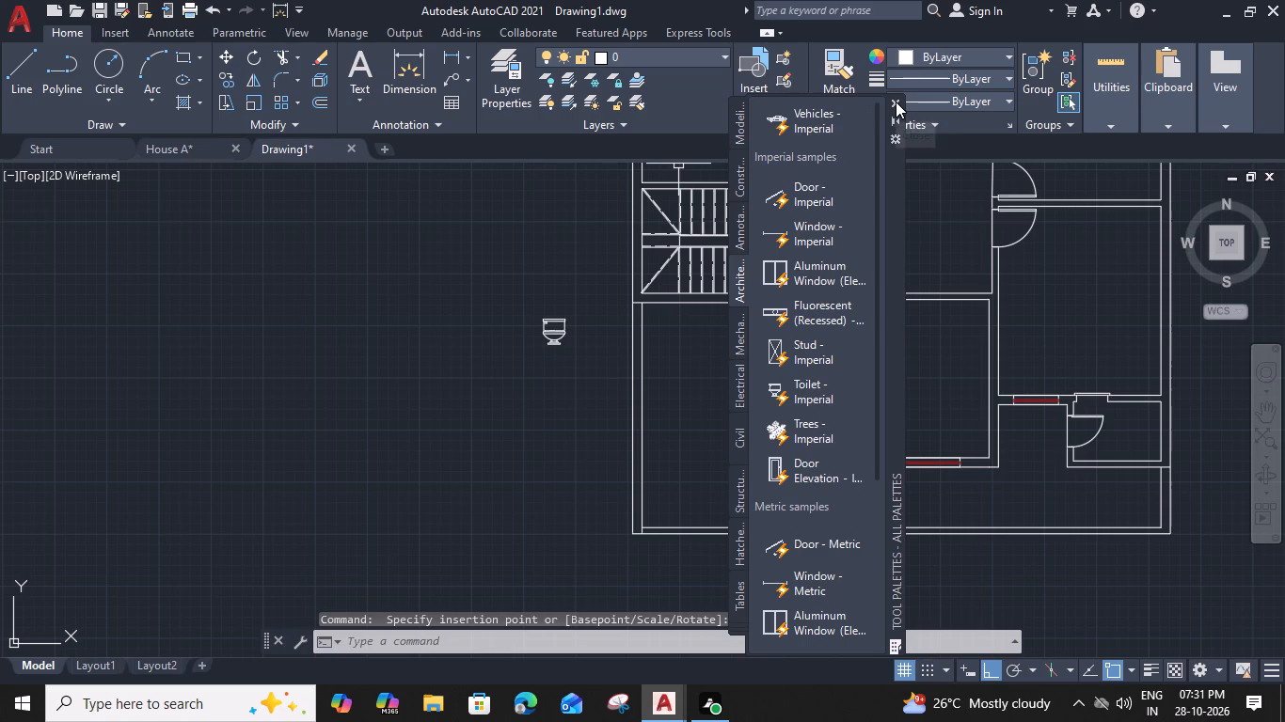
Switch the inserted toilet block to its Elongated (Plan) view.
left_click(567, 326)
left_click(542, 346)
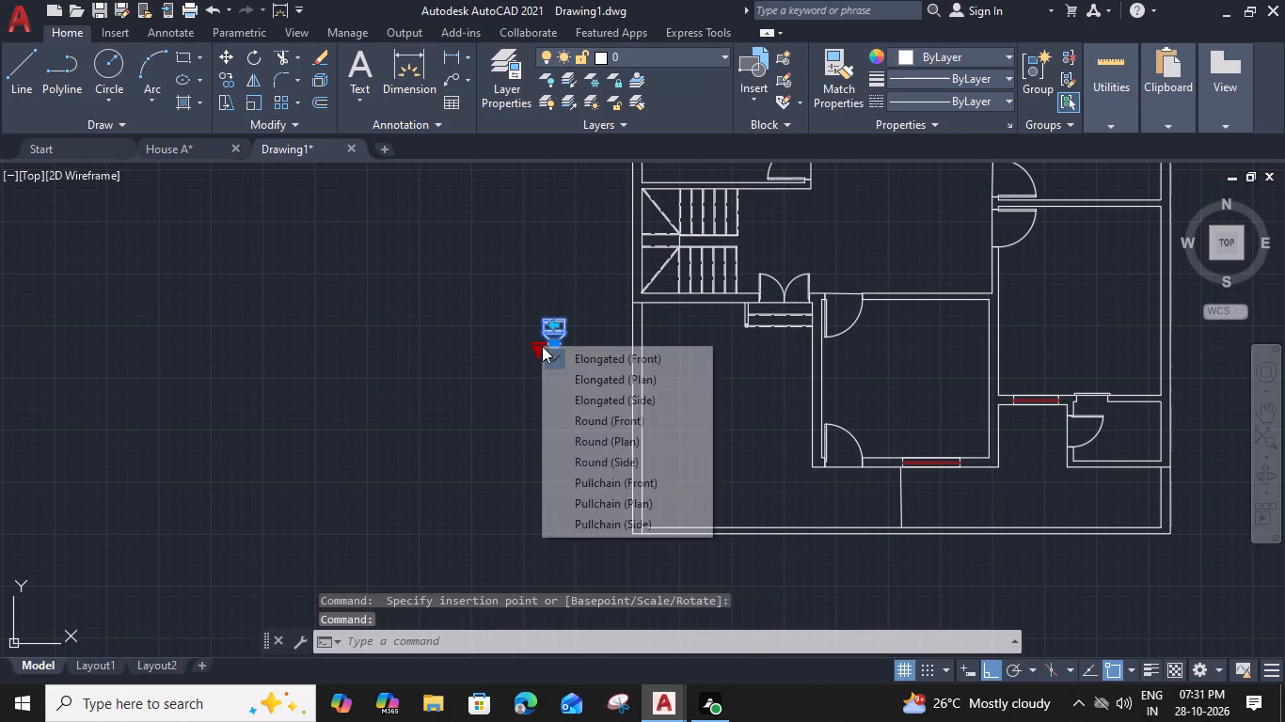
left_click(590, 377)
Move the toilet by its tank's back midpoint to the middle of the upper-left bathroom's top wall.
type("m")
key("space")
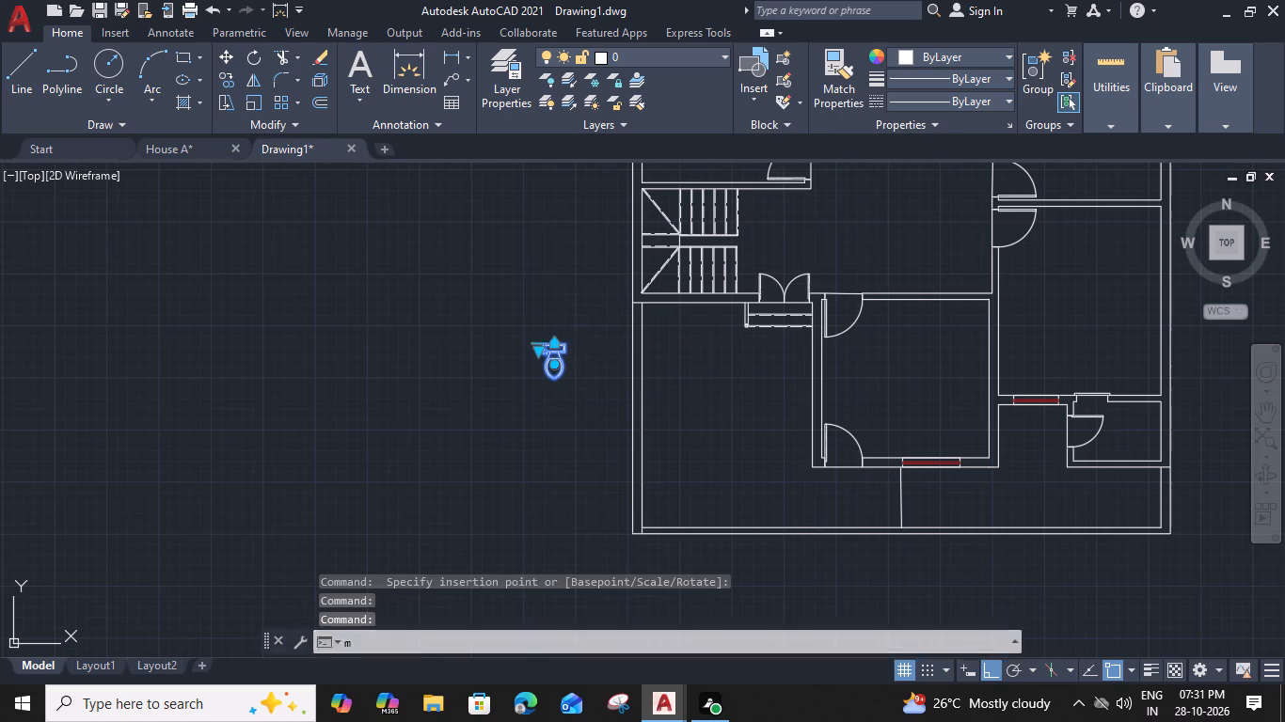
scroll(547, 324, "up", 4)
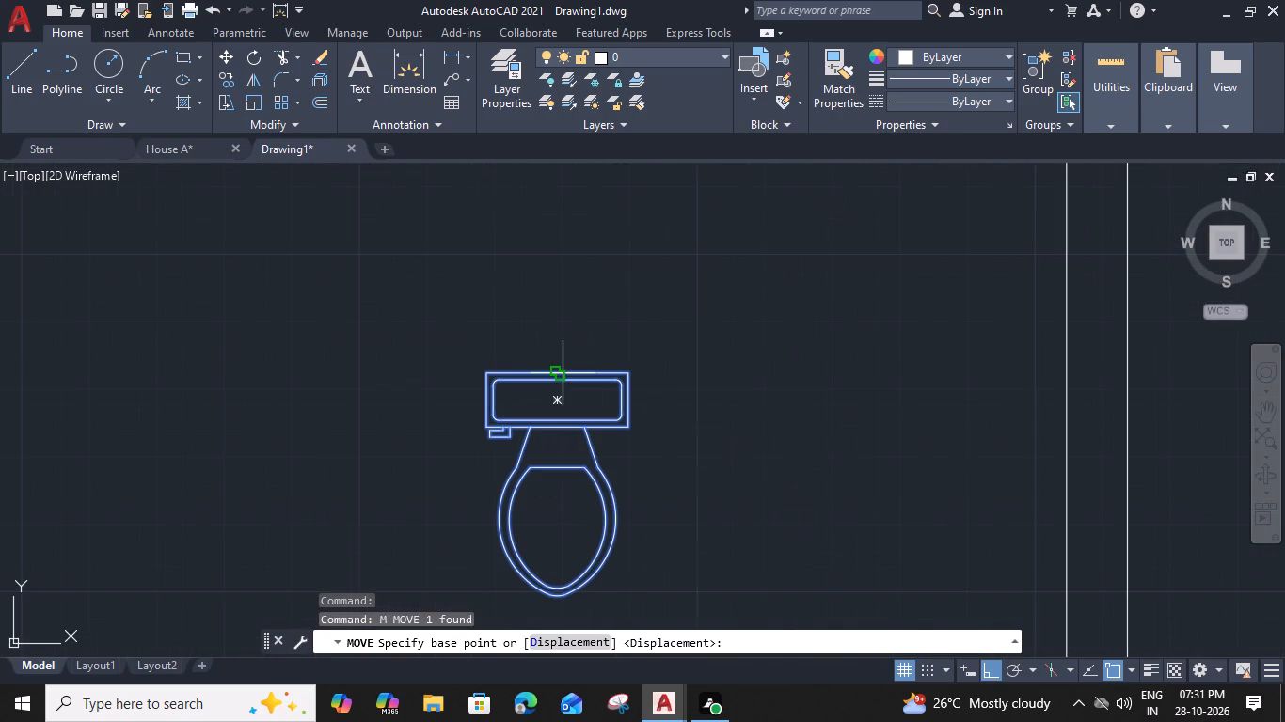
left_click(559, 374)
scroll(559, 374, "down", 2)
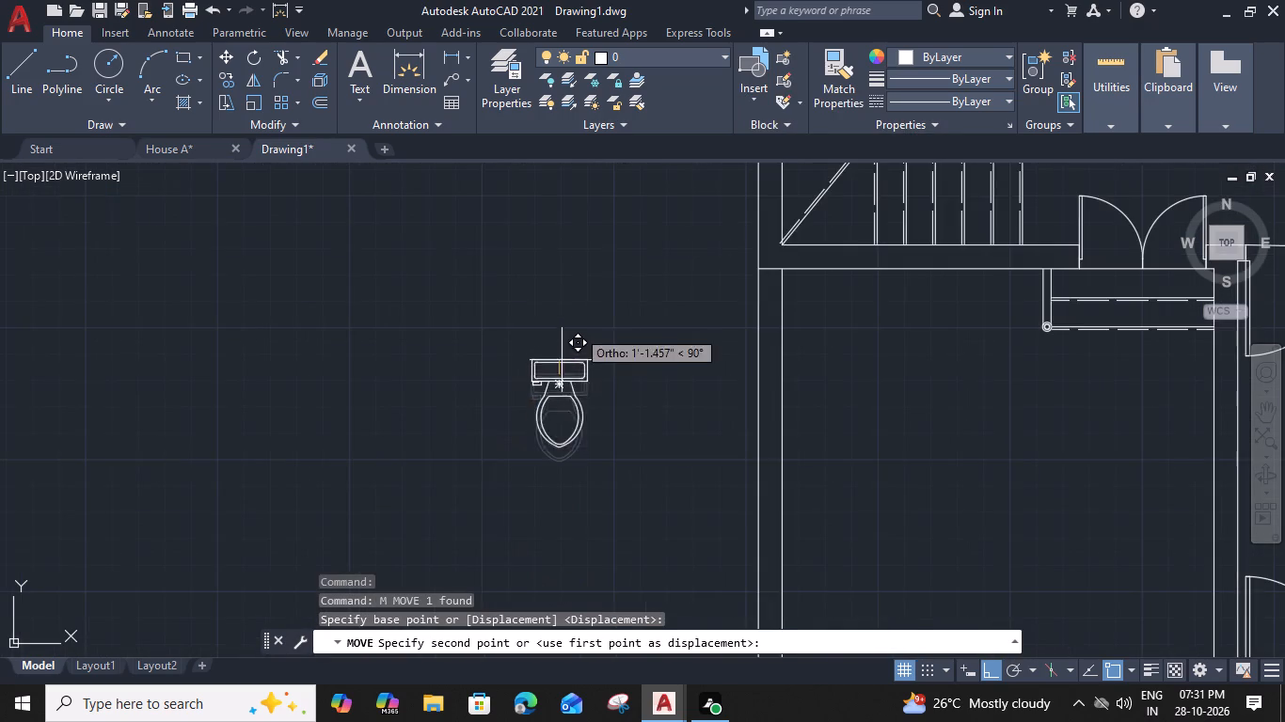
middle_click_drag(591, 320, 570, 455)
scroll(568, 437, "down", 3)
scroll(658, 227, "up", 2)
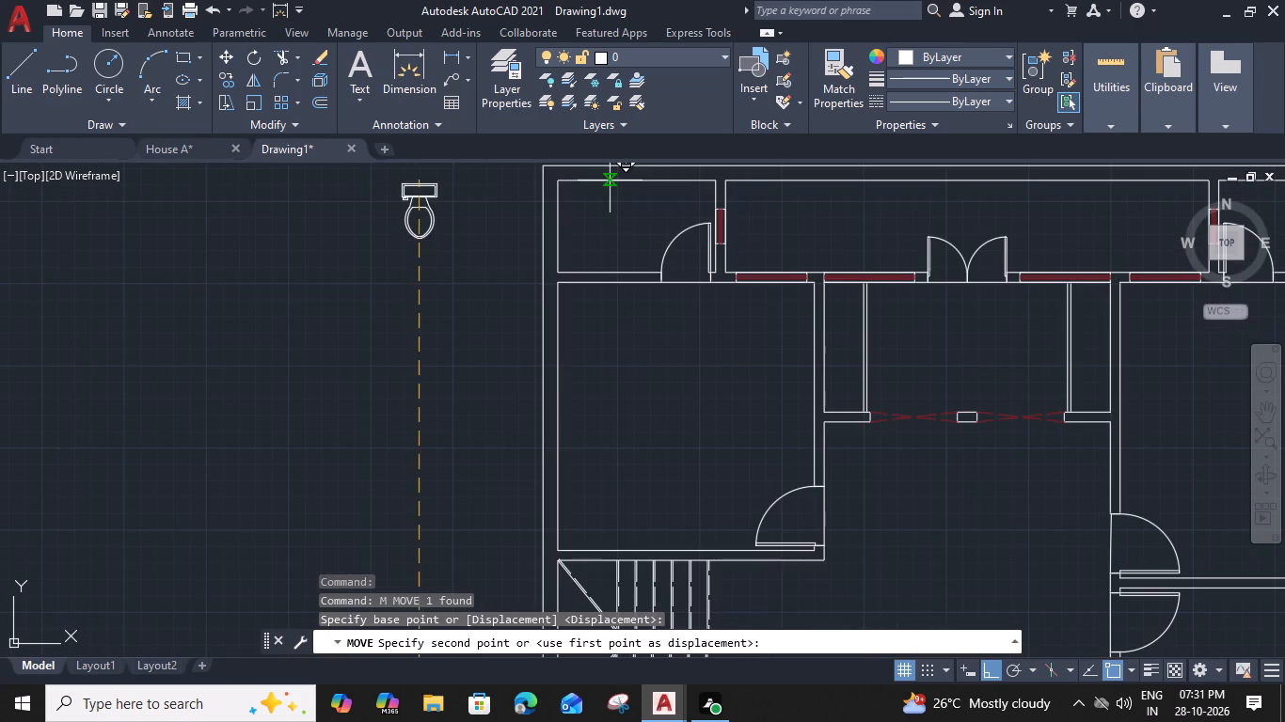
left_click(608, 180)
Copy the toilet to the top walls of the upper-right bathroom and the lower-right bathroom.
left_click(611, 197)
type("co")
key("space")
middle_click_drag(594, 238, 582, 303)
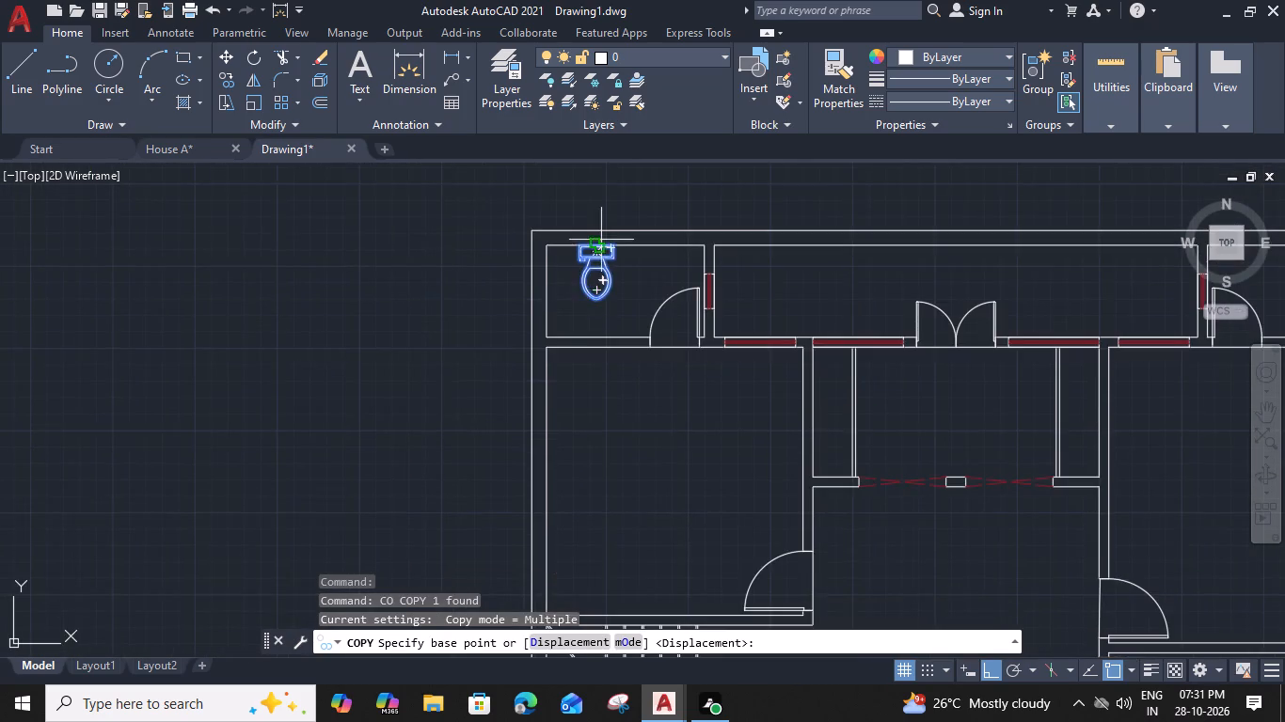
scroll(604, 241, "up", 2)
left_click(576, 249)
scroll(576, 249, "down", 2)
middle_click_drag(850, 249, 463, 267)
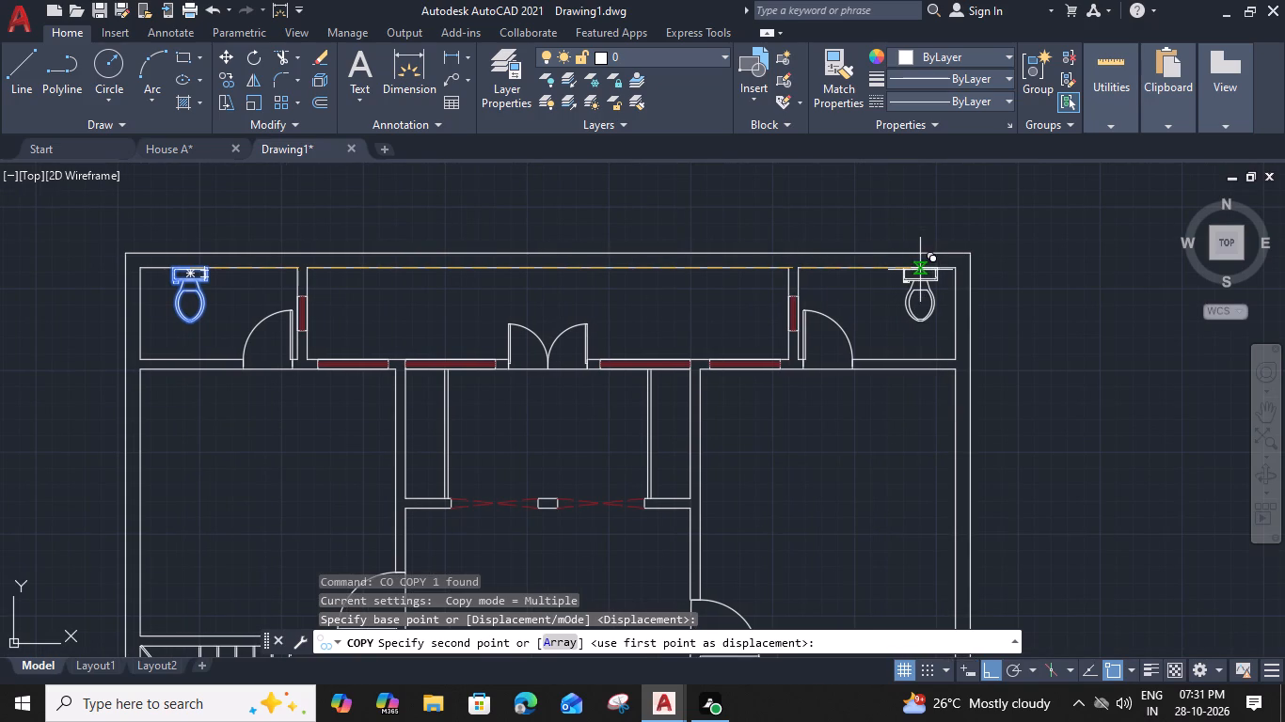
left_click(920, 270)
middle_click_drag(882, 428, 838, 76)
middle_click_drag(840, 381, 806, 166)
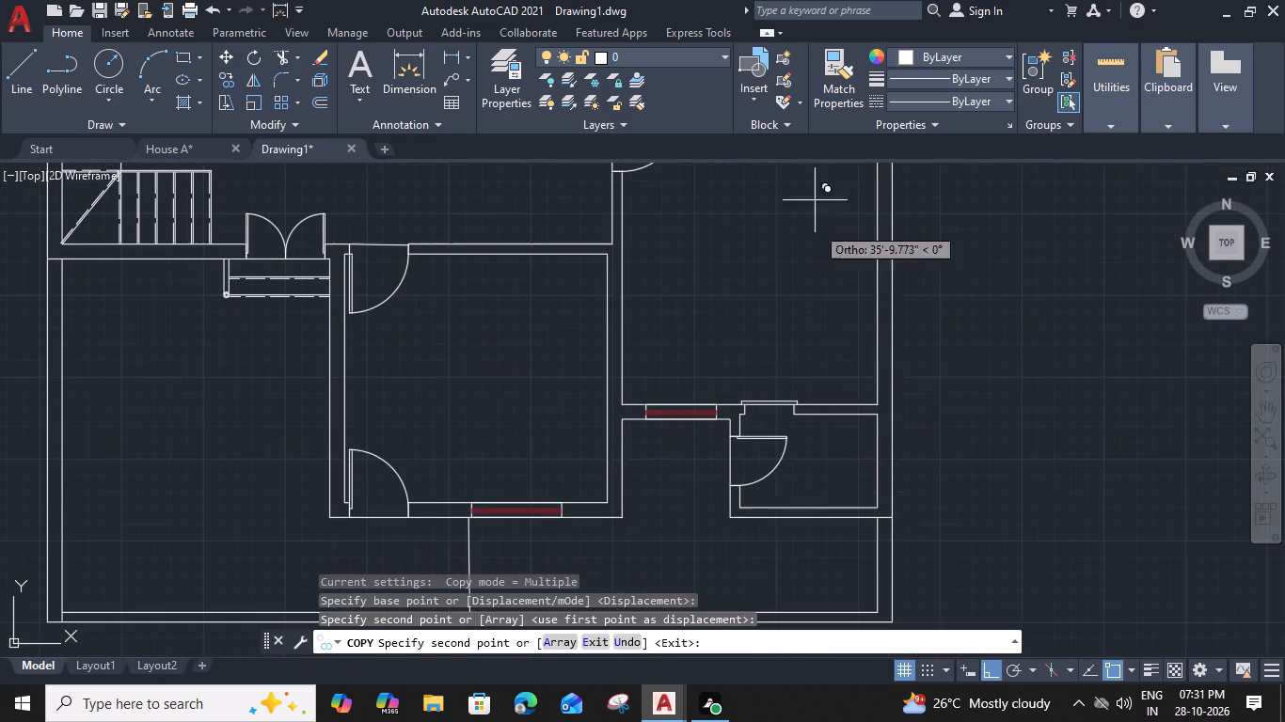
left_click(844, 416)
key("Escape")
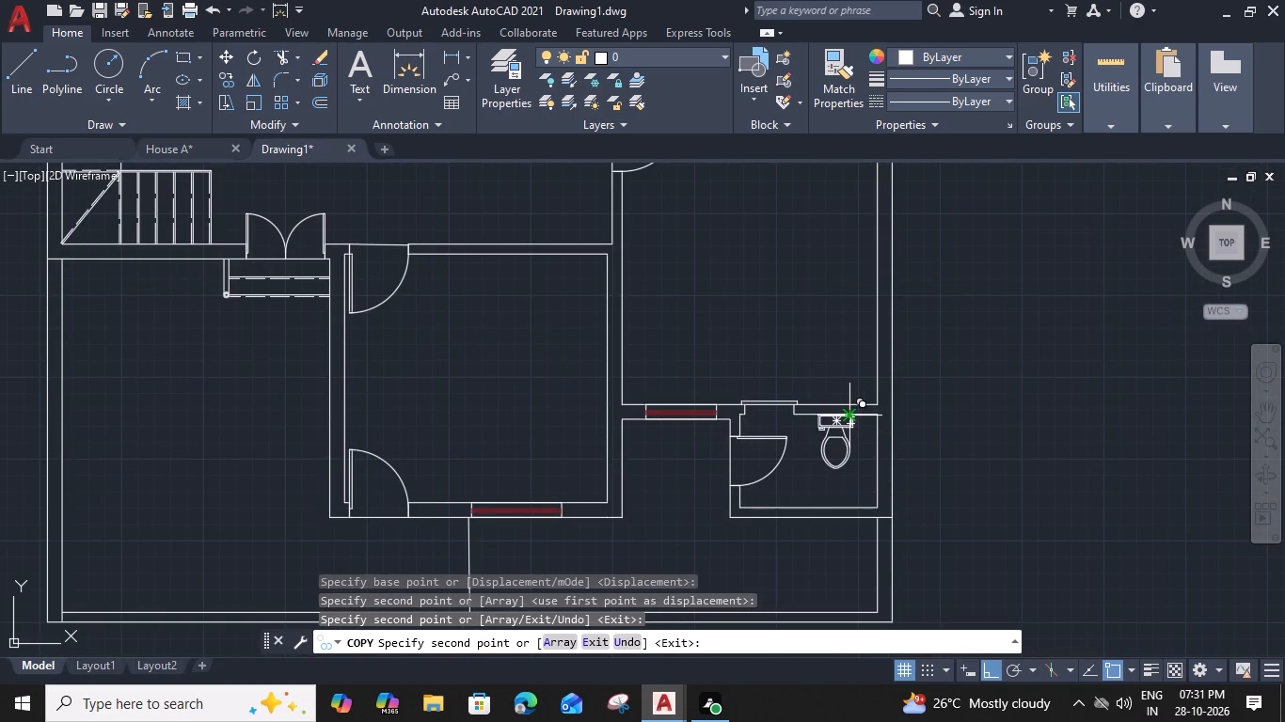
Rotate the lower-right bathroom's toilet by 270 degrees so its tank faces the right wall.
left_click(855, 440)
left_click(816, 492)
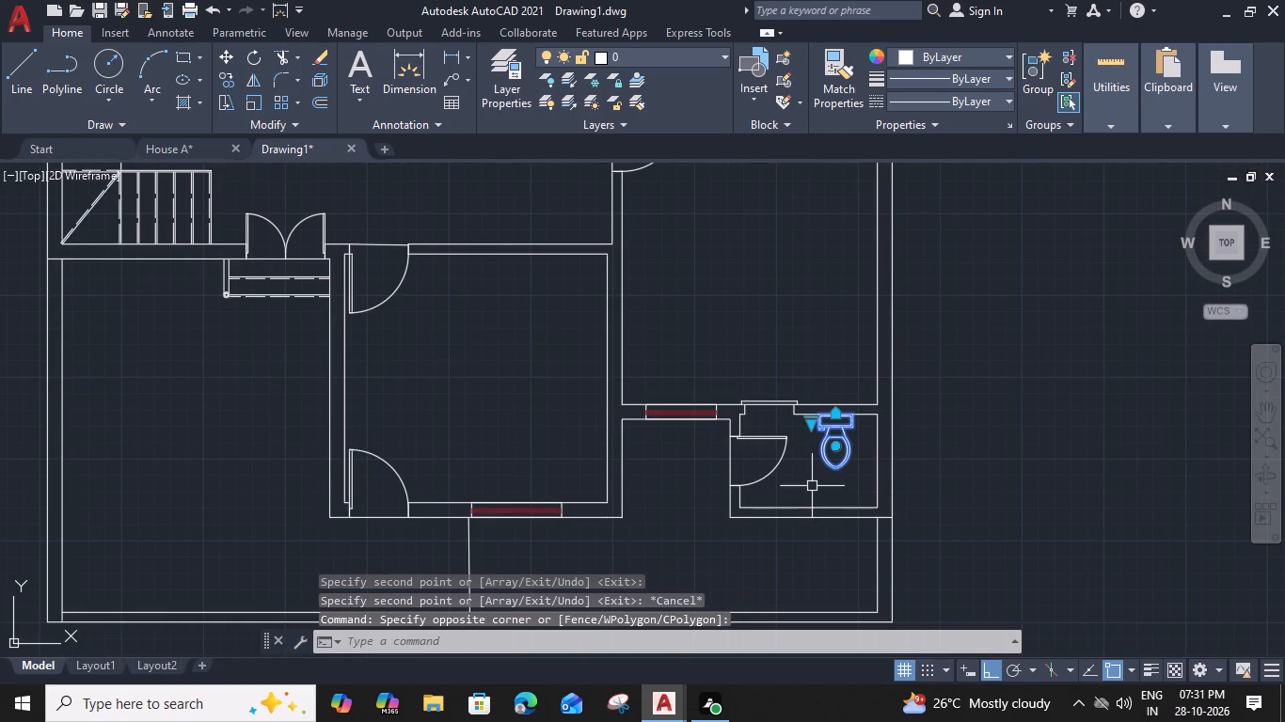
type("ro")
key("space")
scroll(863, 423, "up", 2)
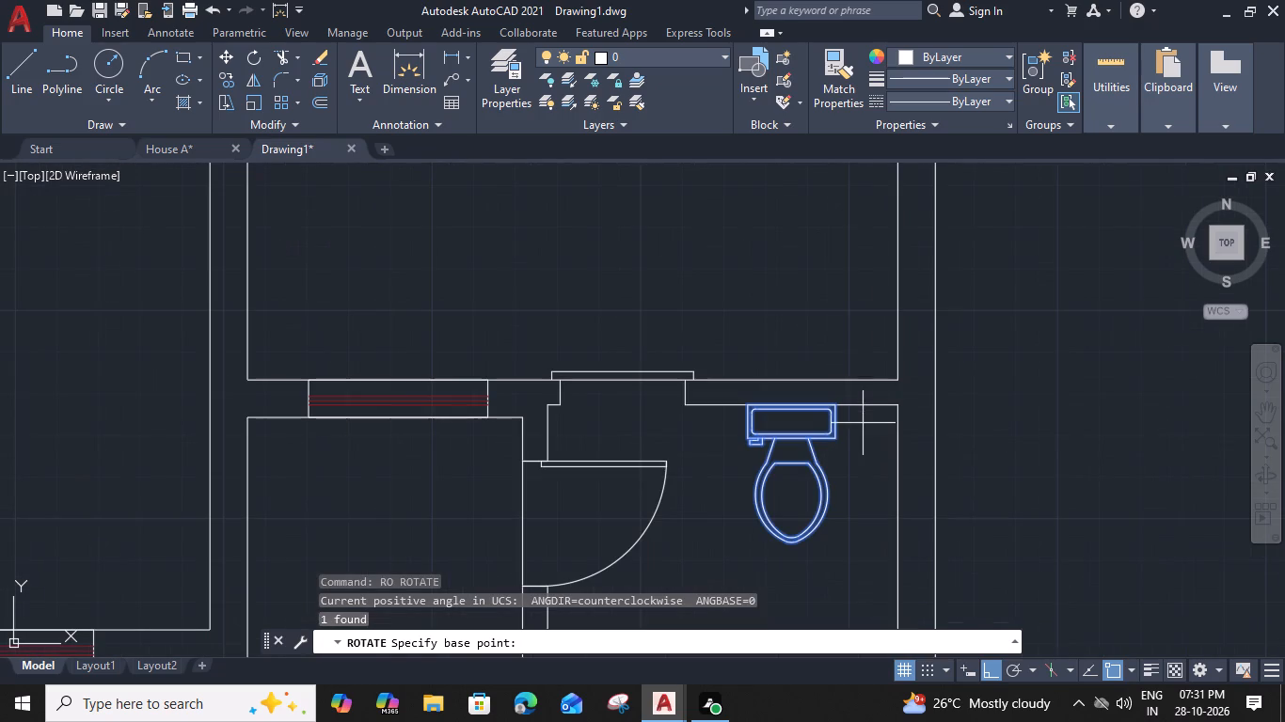
left_click(841, 405)
scroll(831, 447, "up", 1)
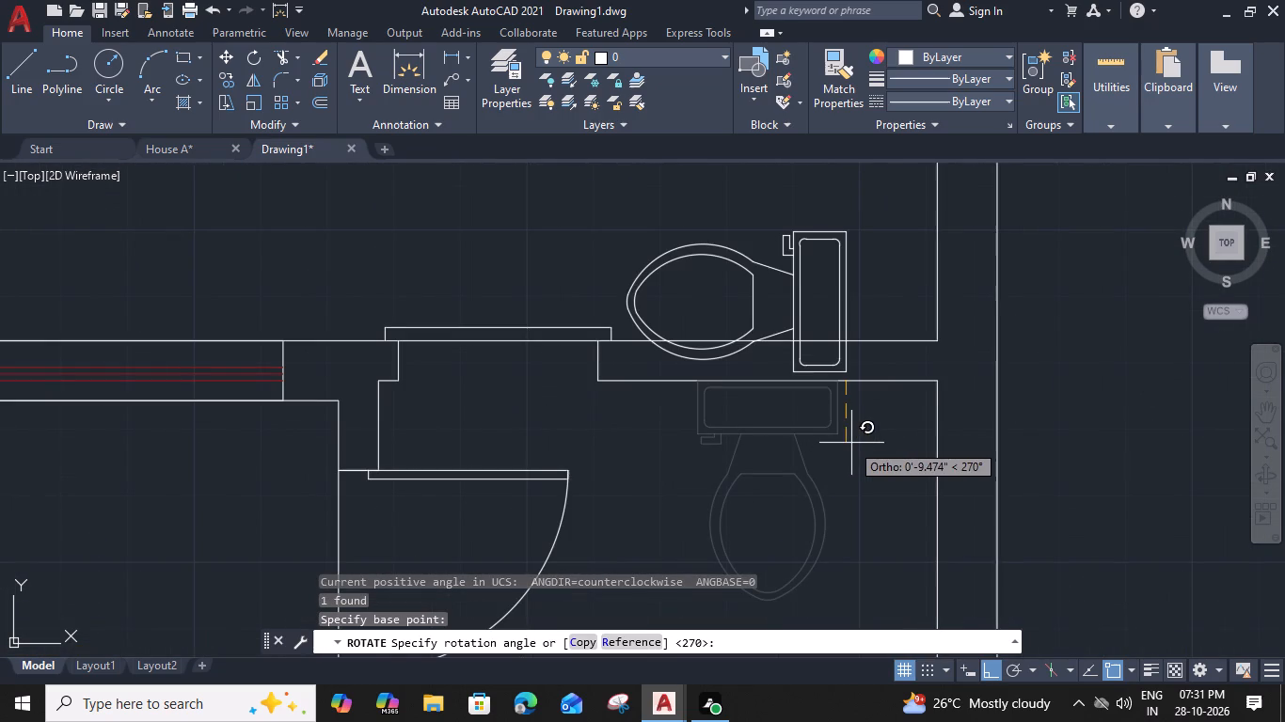
left_click(847, 441)
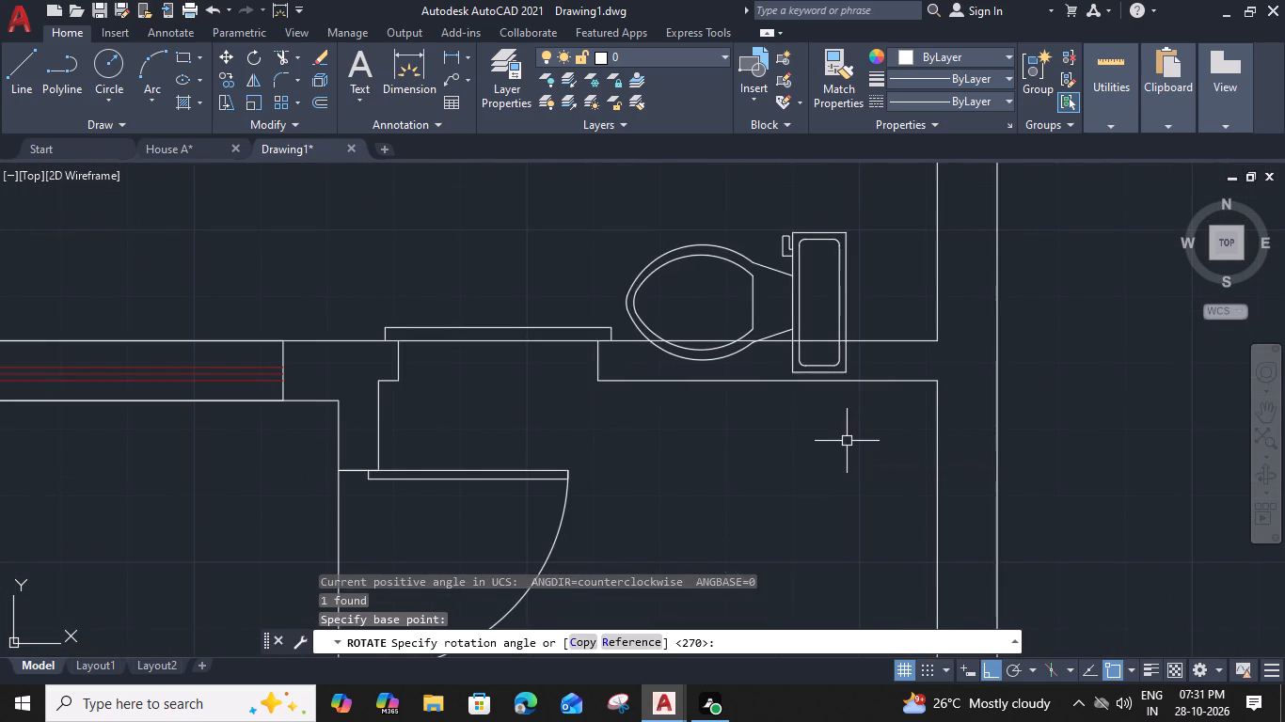
Move the rotated toilet by its tank's back midpoint onto the lower-right bathroom's right wall.
left_click(845, 355)
key("m")
key("space")
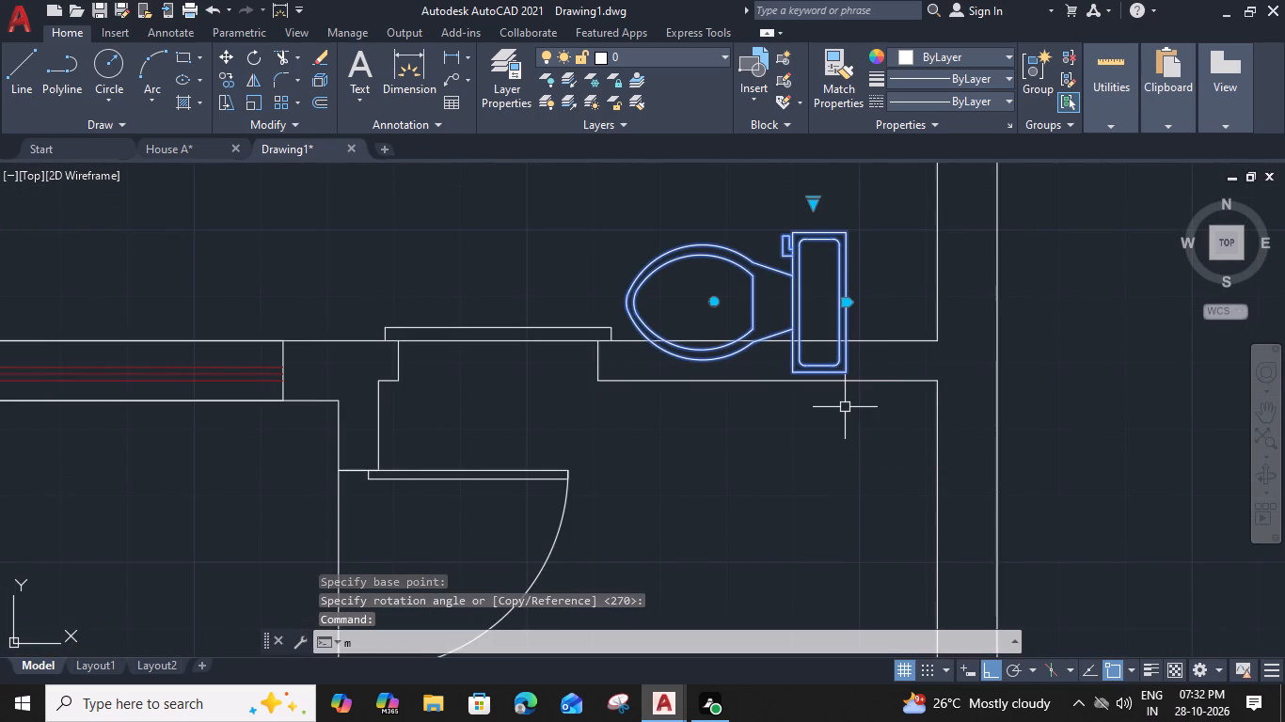
left_click(848, 303)
middle_click_drag(842, 444, 807, 189)
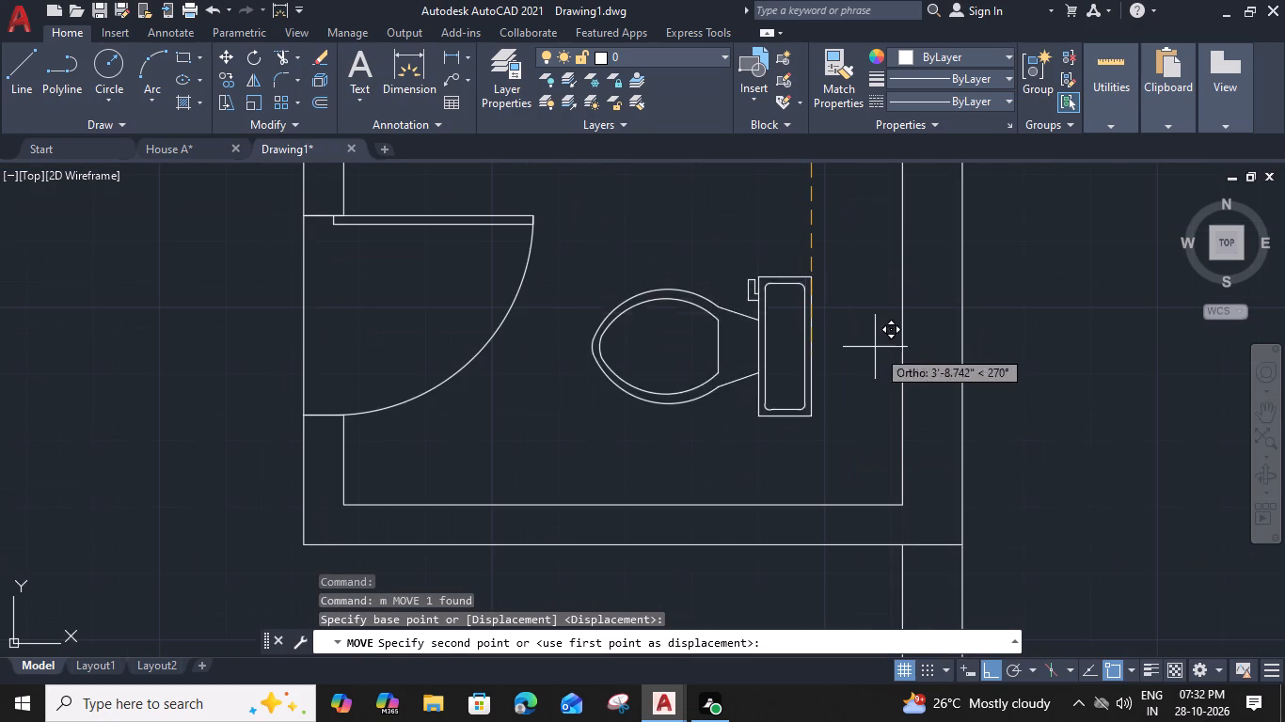
left_click(898, 373)
Start a multiline text in the room below the upper-left bathroom with the text height set to 8".
scroll(771, 392, "down", 3)
middle_click_drag(605, 365, 865, 522)
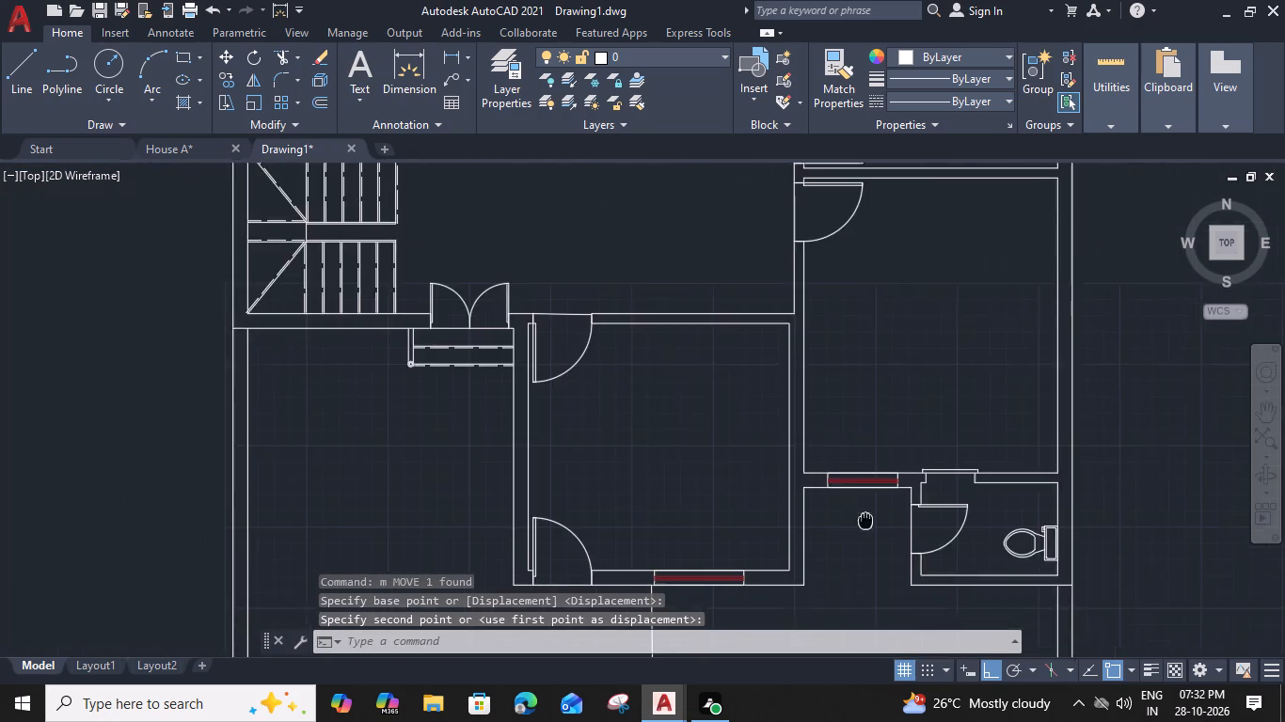
middle_click_drag(865, 522, 864, 516)
scroll(684, 437, "down", 2)
middle_click_drag(545, 321, 572, 448)
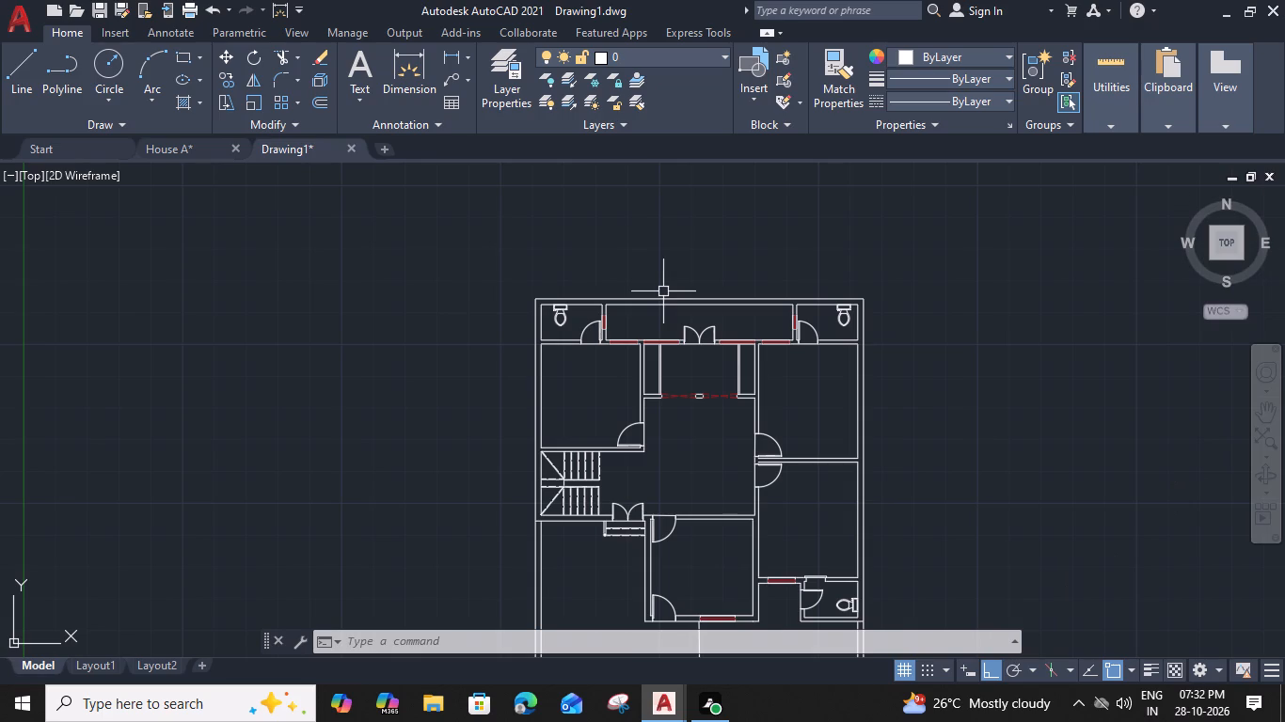
middle_click_drag(689, 373, 739, 355)
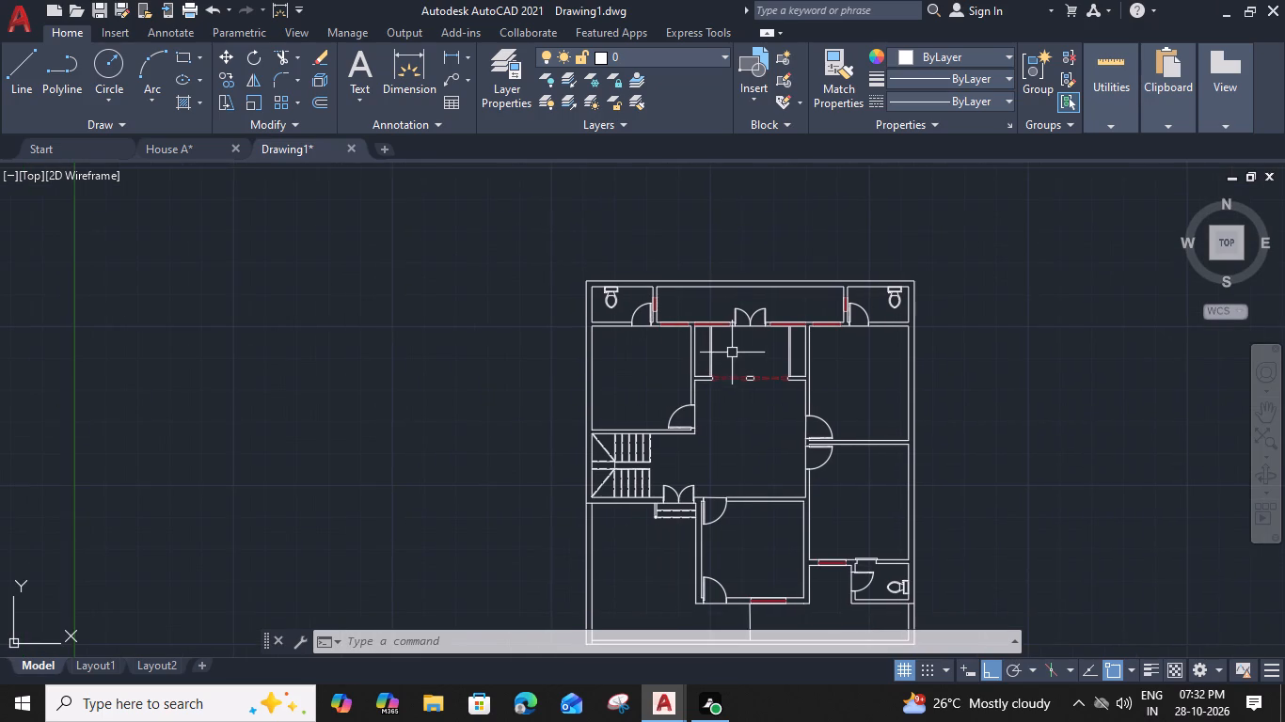
scroll(619, 365, "up", 1)
key("m")
key("r")
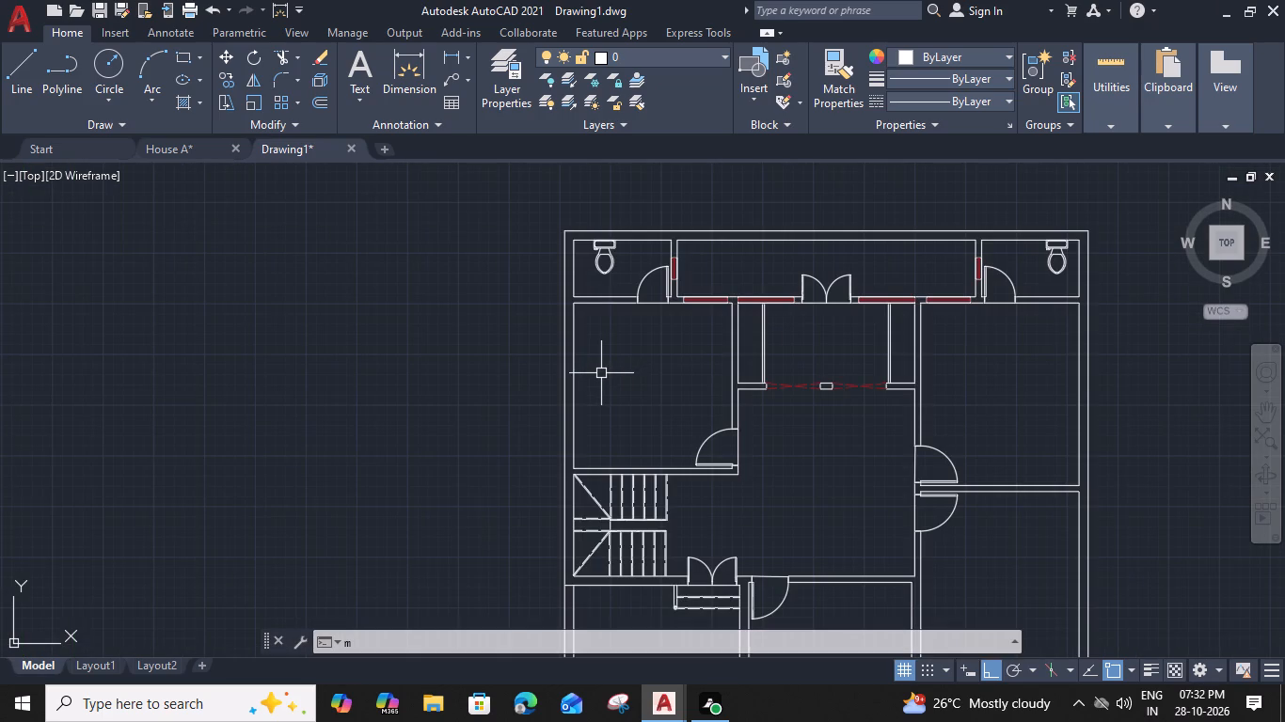
key("BackSpace")
key("t")
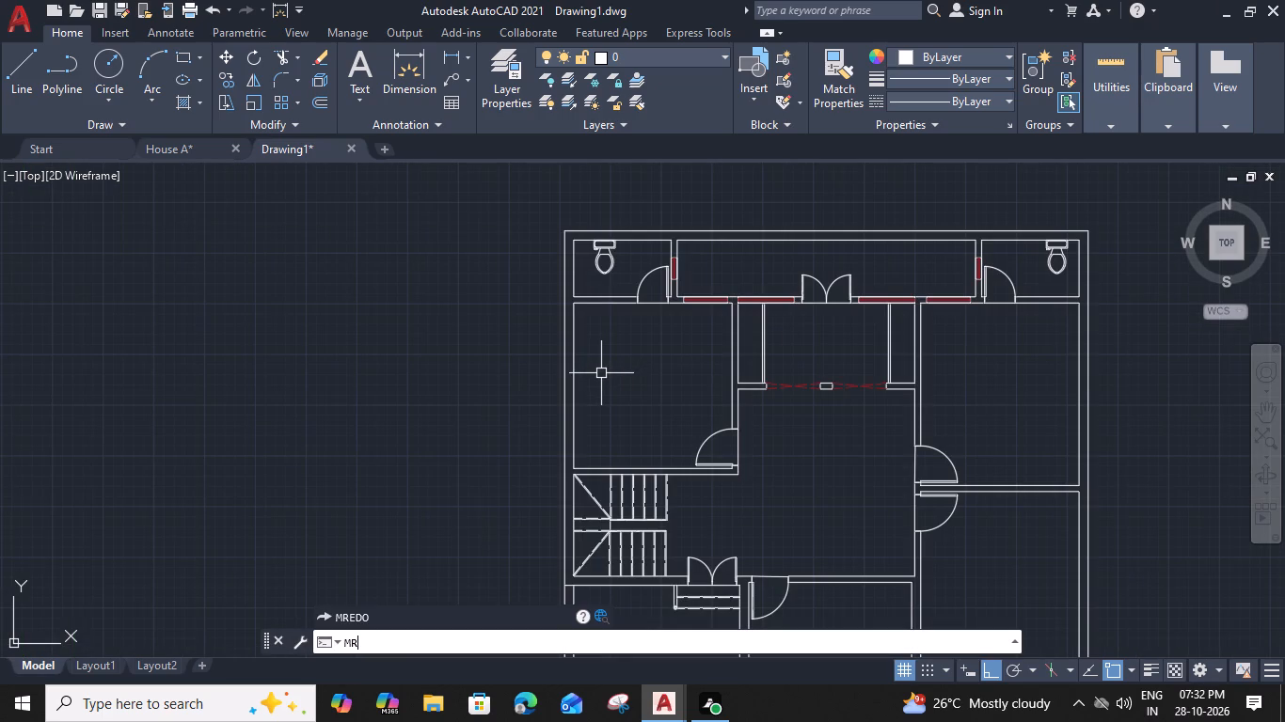
key("space")
left_click(598, 363)
left_click(714, 382)
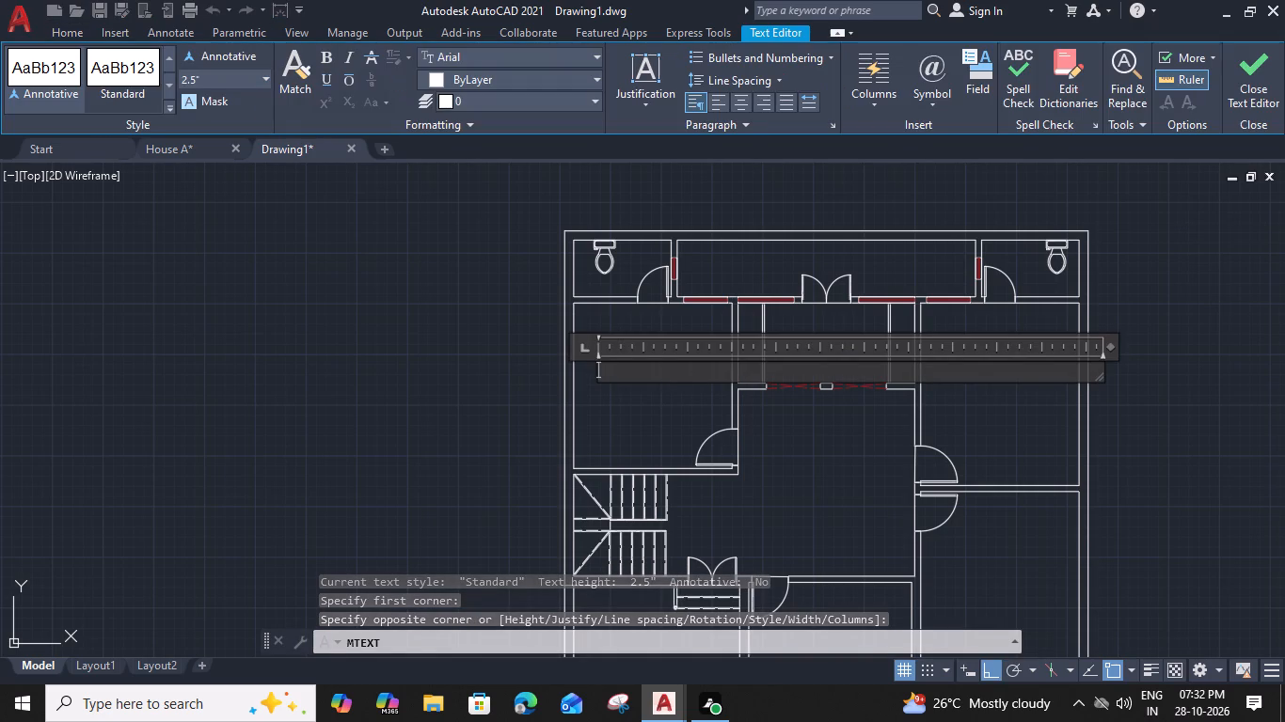
left_click_drag(214, 73, 144, 85)
key("8")
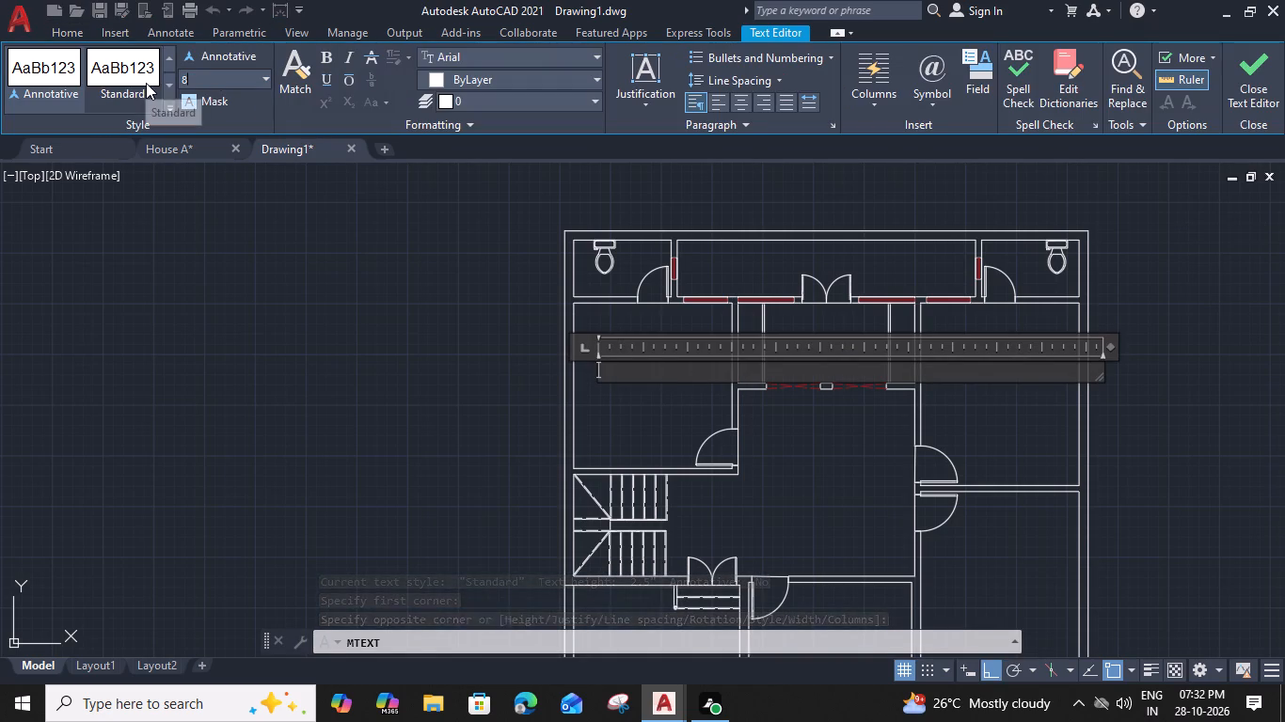
key("shift+quotedbl")
key("Return")
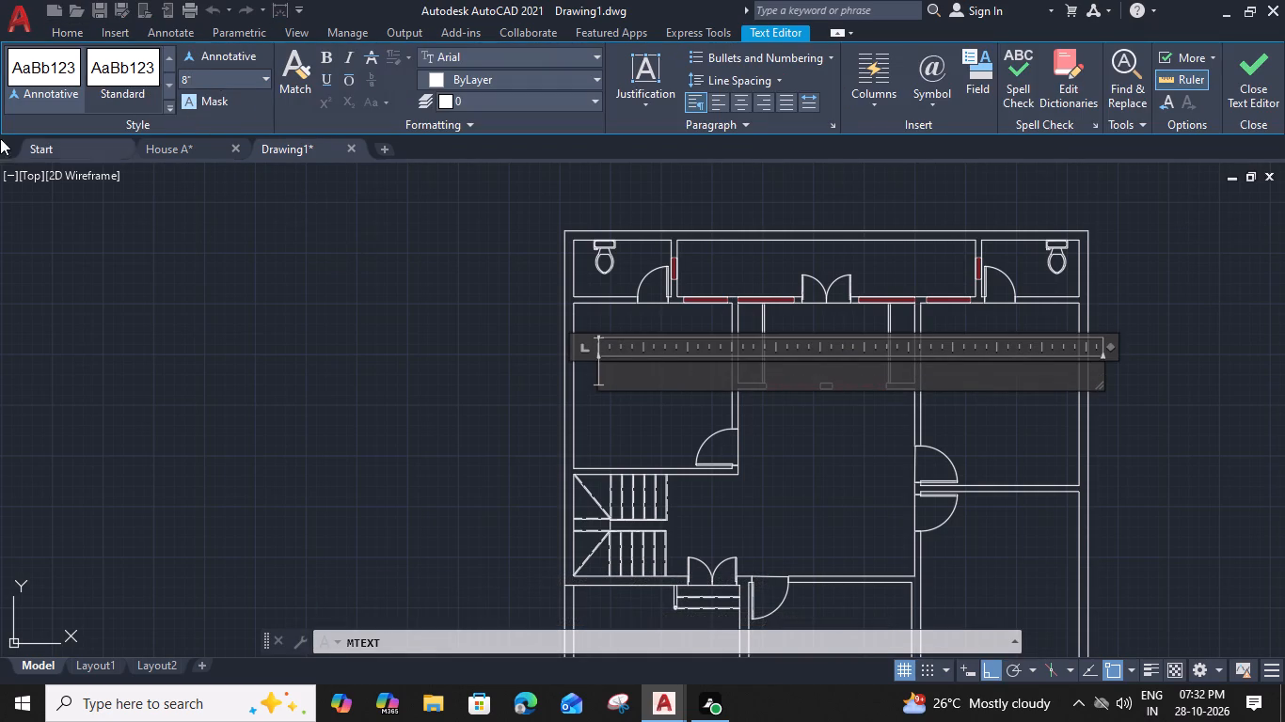
Enter the label BEDROOM with 13'-0"X13'-7.2" on the second line.
type("BE")
type("DROO")
key("m")
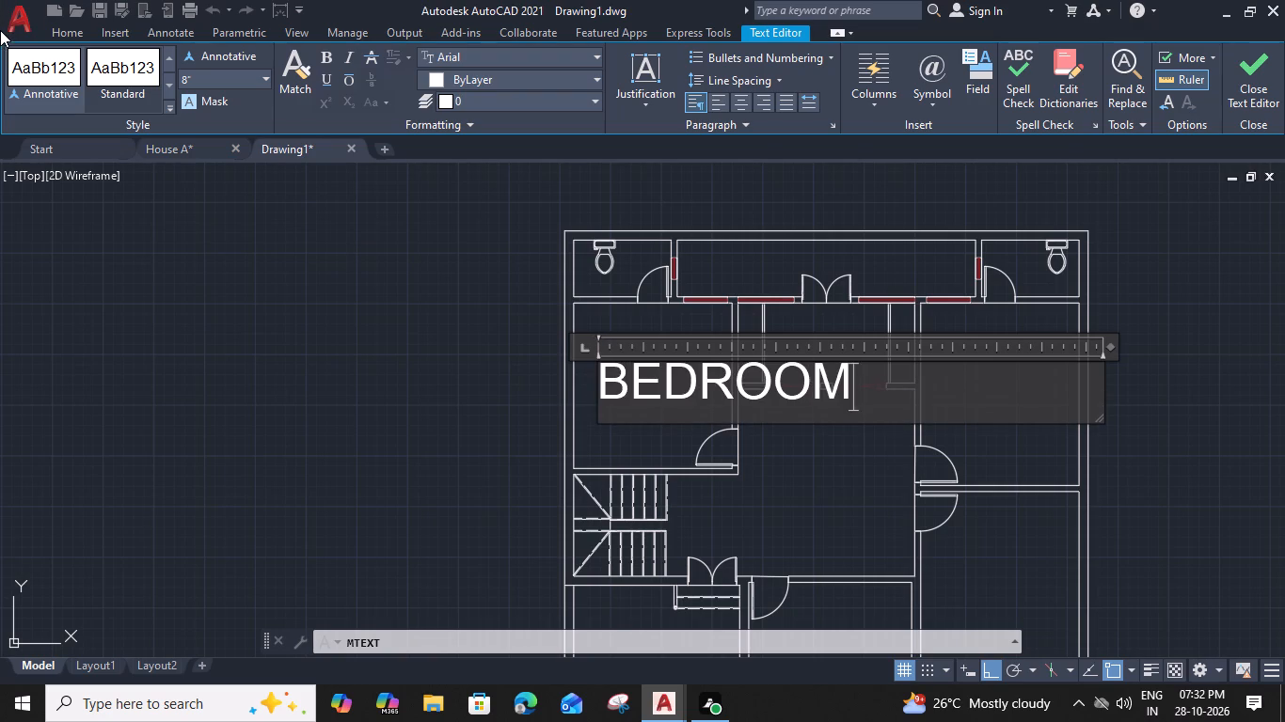
key("Return")
type("13'-")
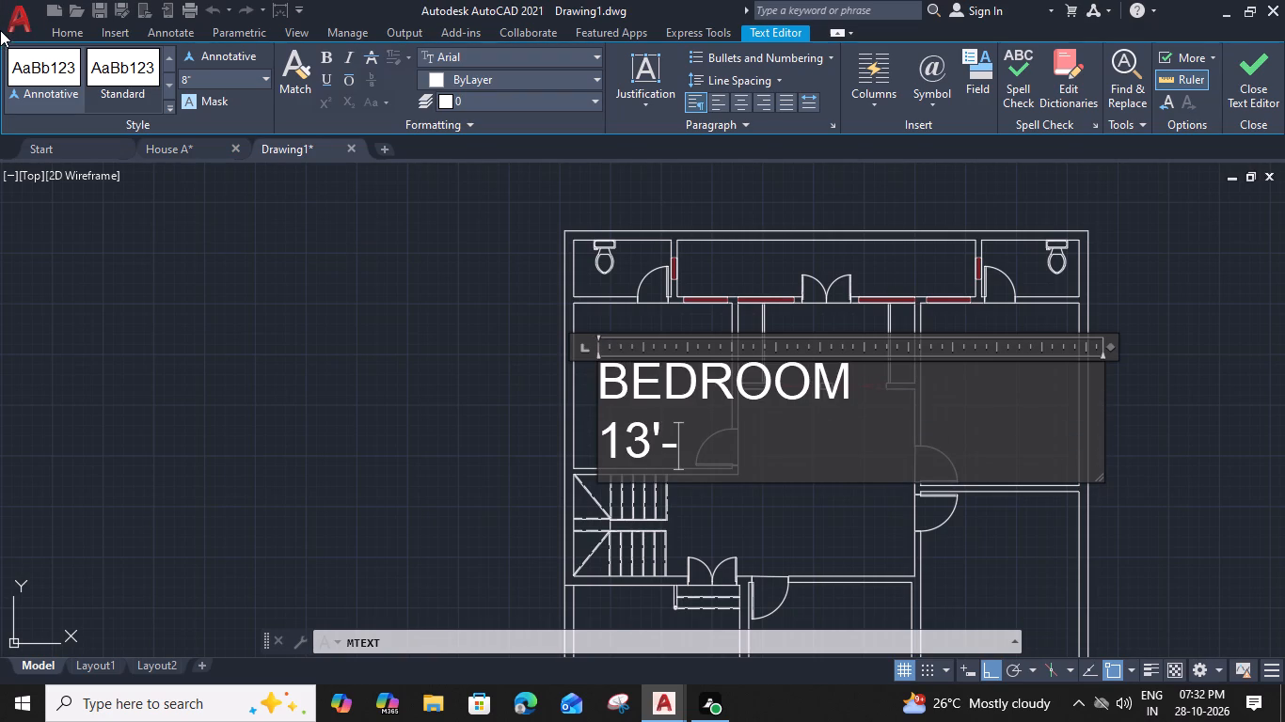
key("0")
key("shift+quotedbl")
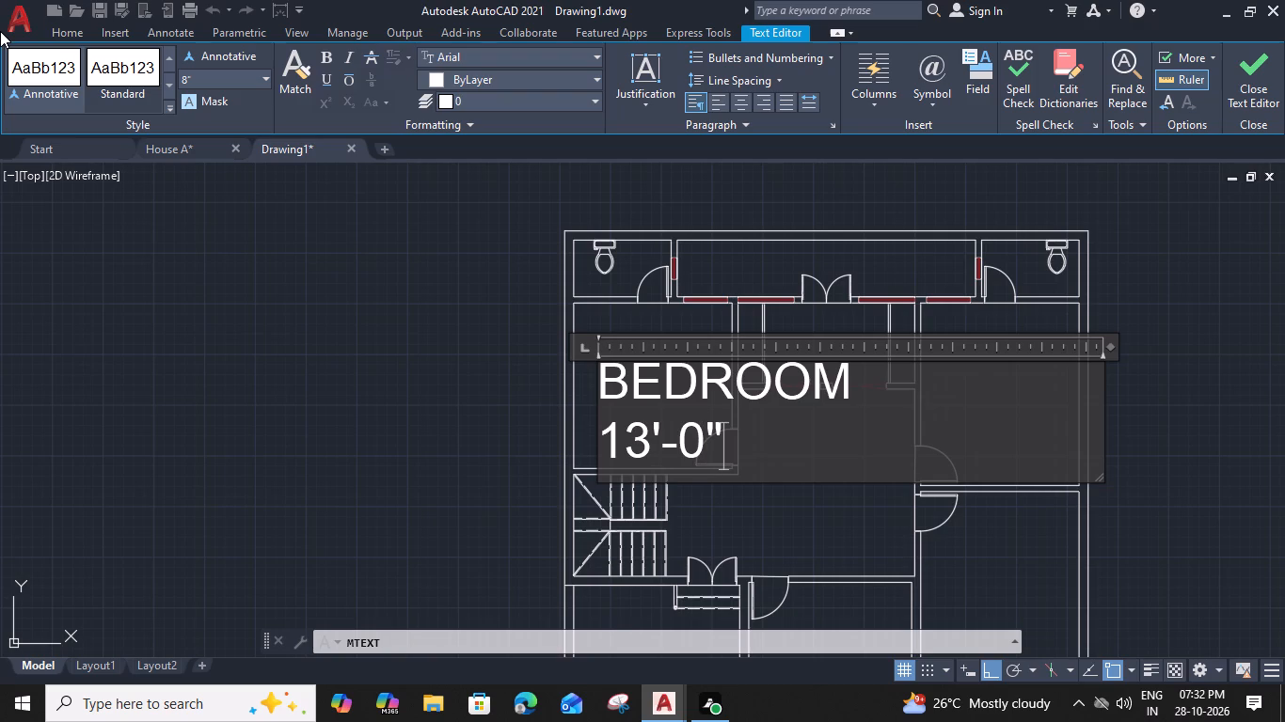
key("x")
type("13'")
key("minus")
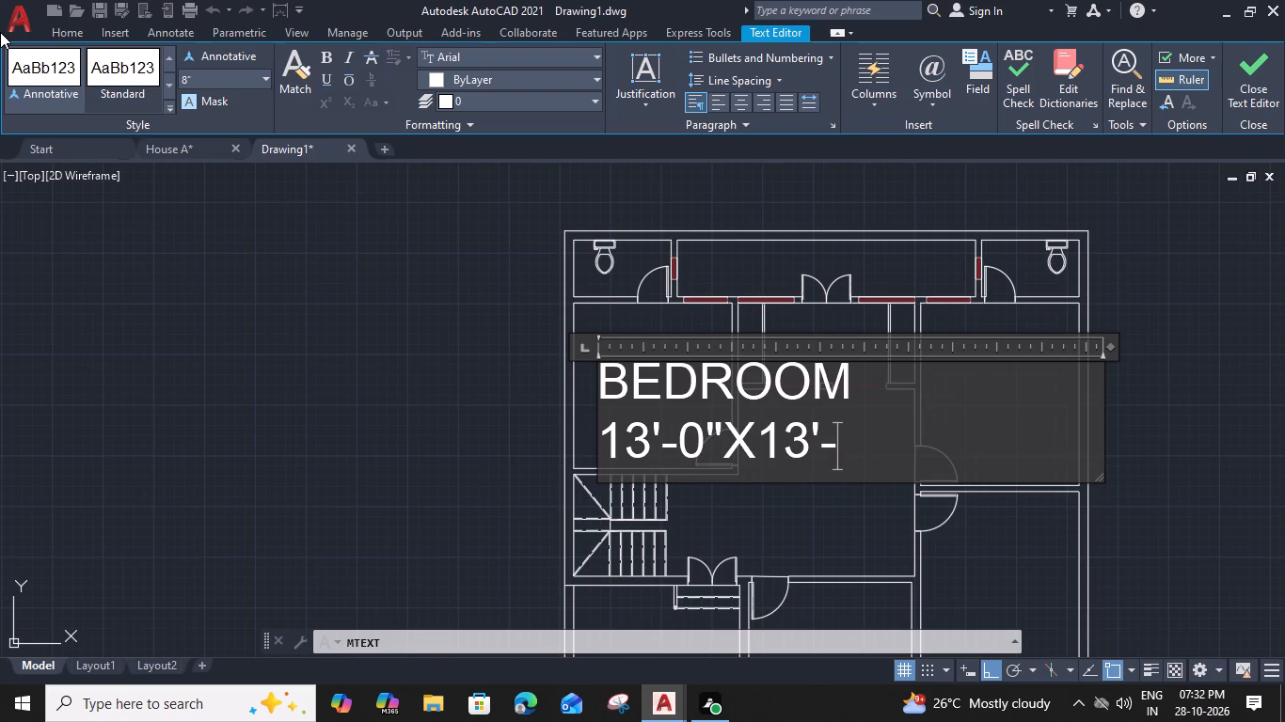
key("7")
key("period")
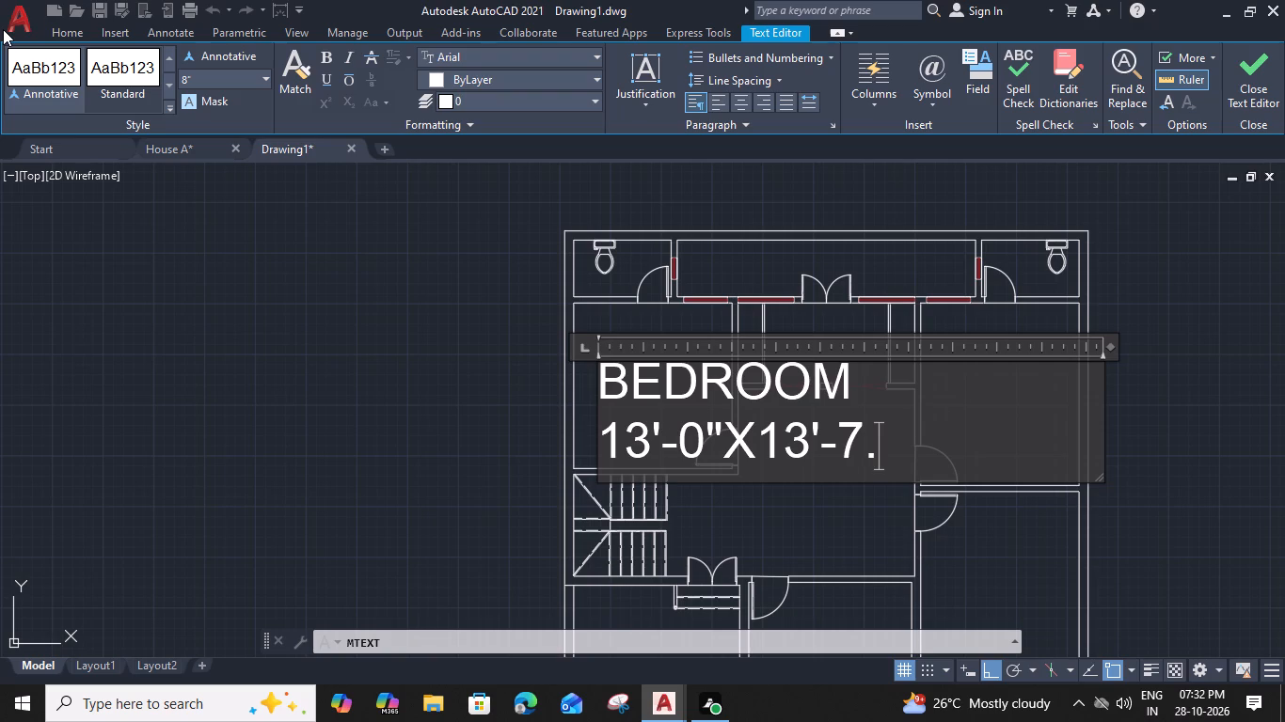
key("2")
key("shift+quotedbl")
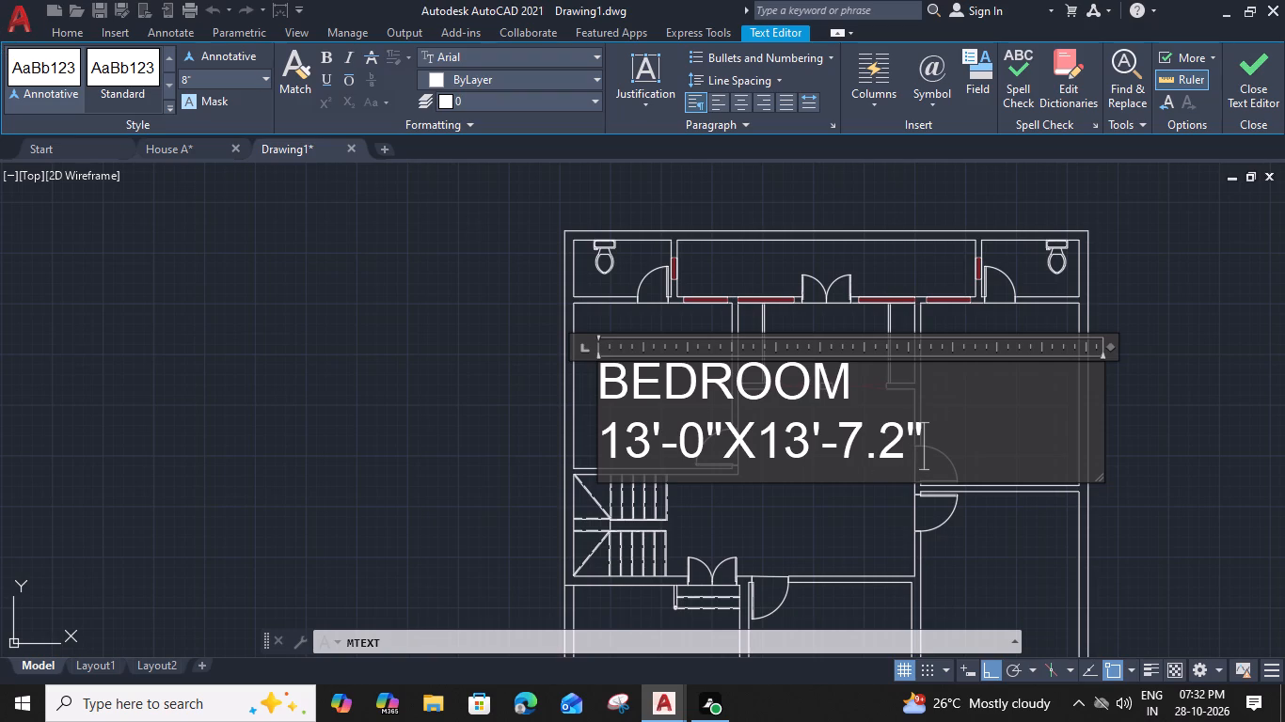
Narrow the label's text frame to fit the dimension line and indent BEDROOM by two spaces to centre it.
left_click_drag(1109, 348, 920, 369)
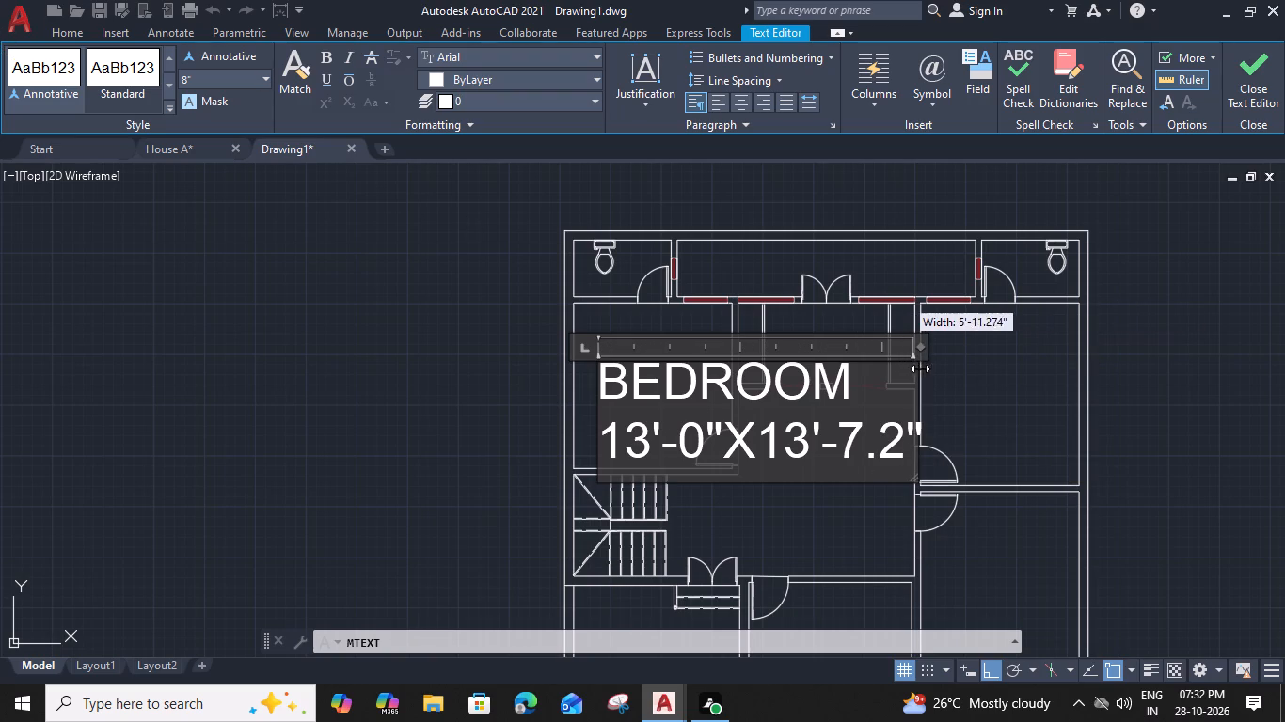
left_click_drag(920, 369, 932, 369)
left_click(599, 394)
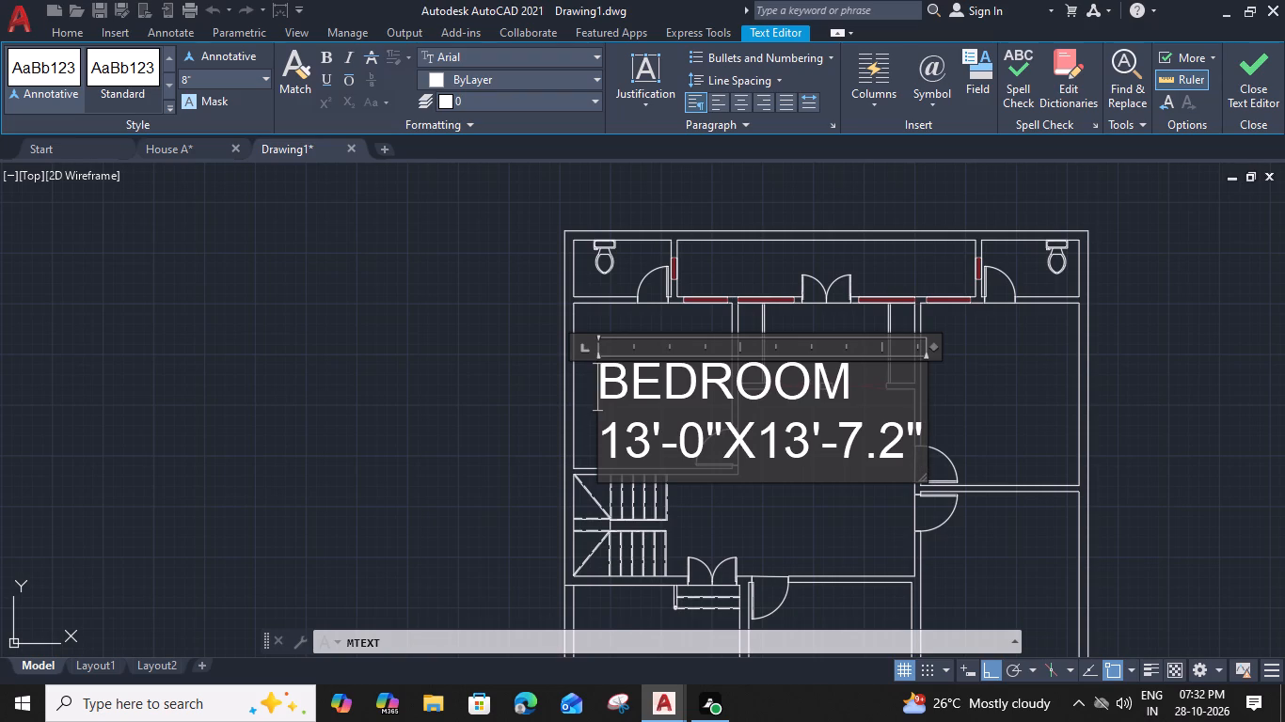
key("space")
key("space")
left_click(816, 553)
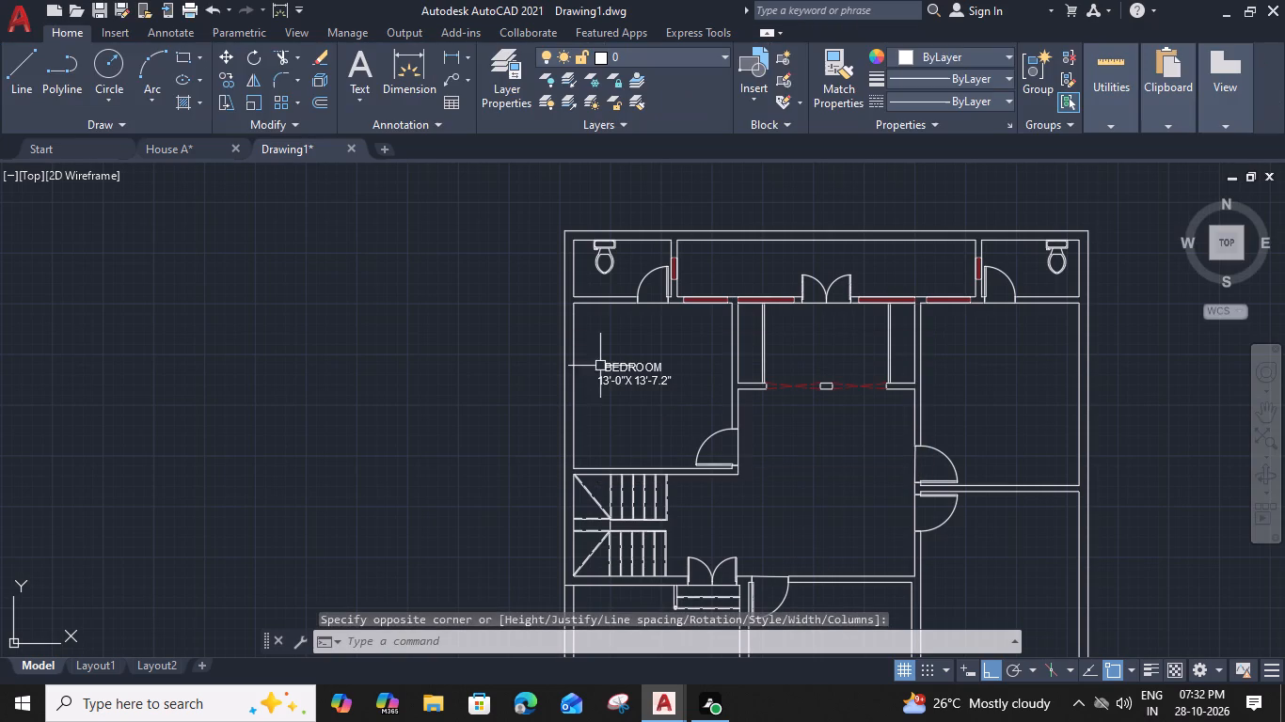
Copy the BEDROOM label horizontally into the room below the upper-right bathroom.
left_click(610, 364)
type("CO")
key("space")
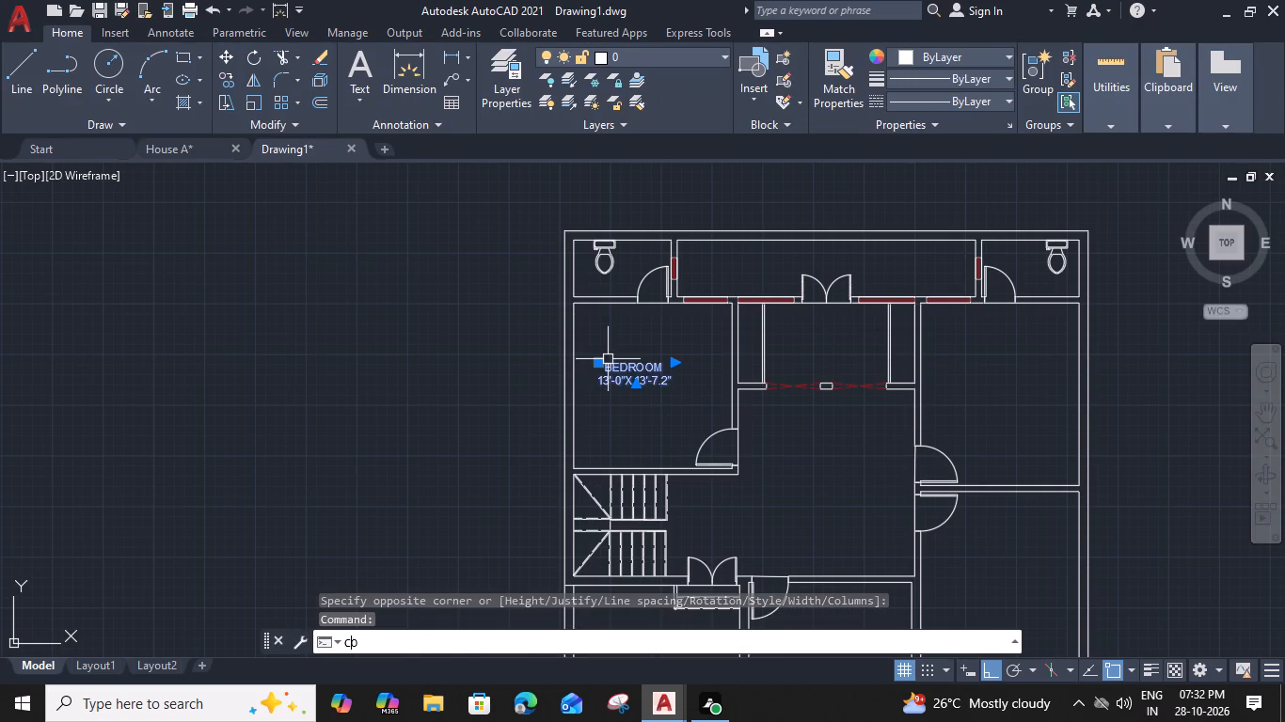
left_click(600, 385)
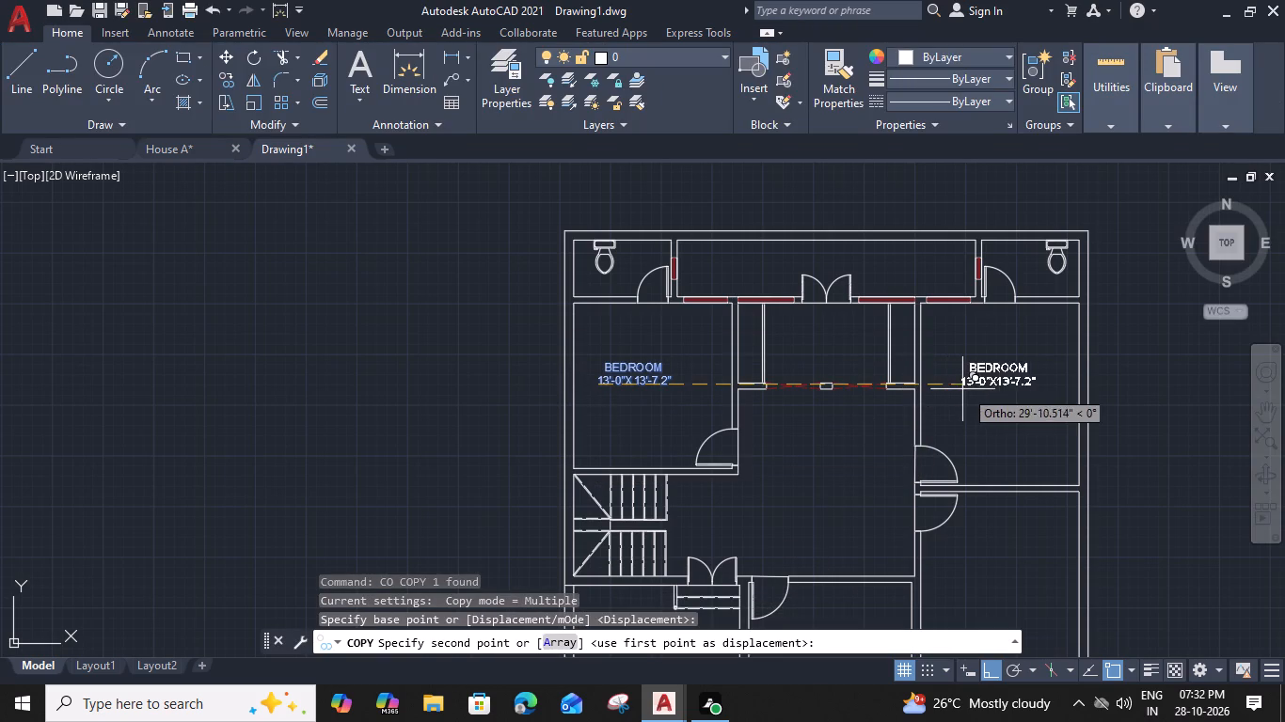
left_click(968, 389)
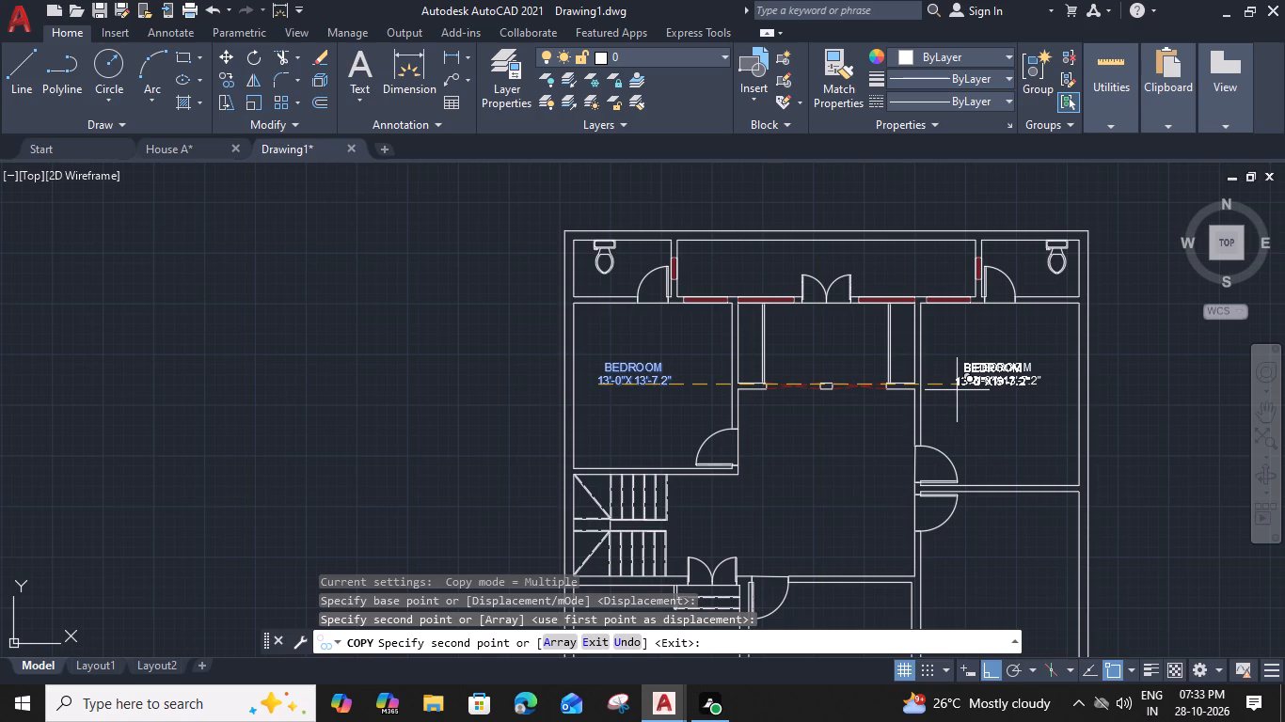
key("Escape")
Change the dimensions in the upper-right bedroom's copied label to 13'-0"X15'-0".
middle_click_drag(962, 396, 881, 408)
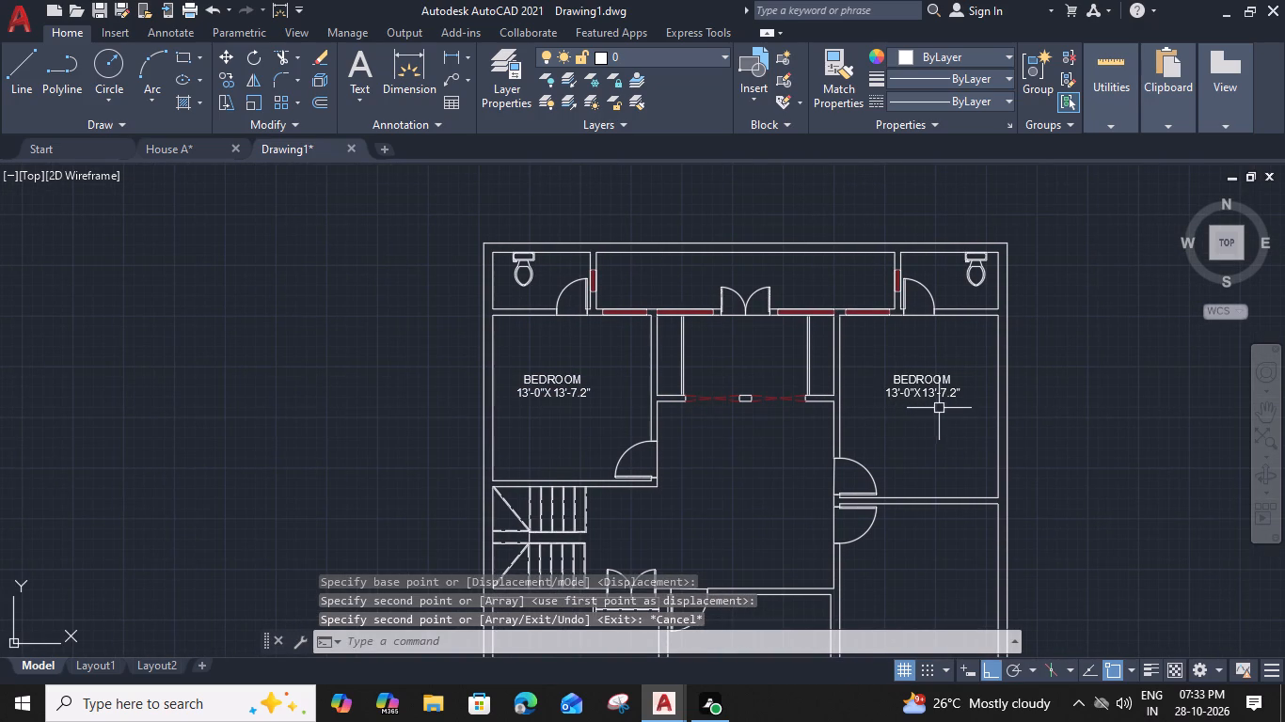
middle_click_drag(940, 397, 856, 420)
left_click(870, 412)
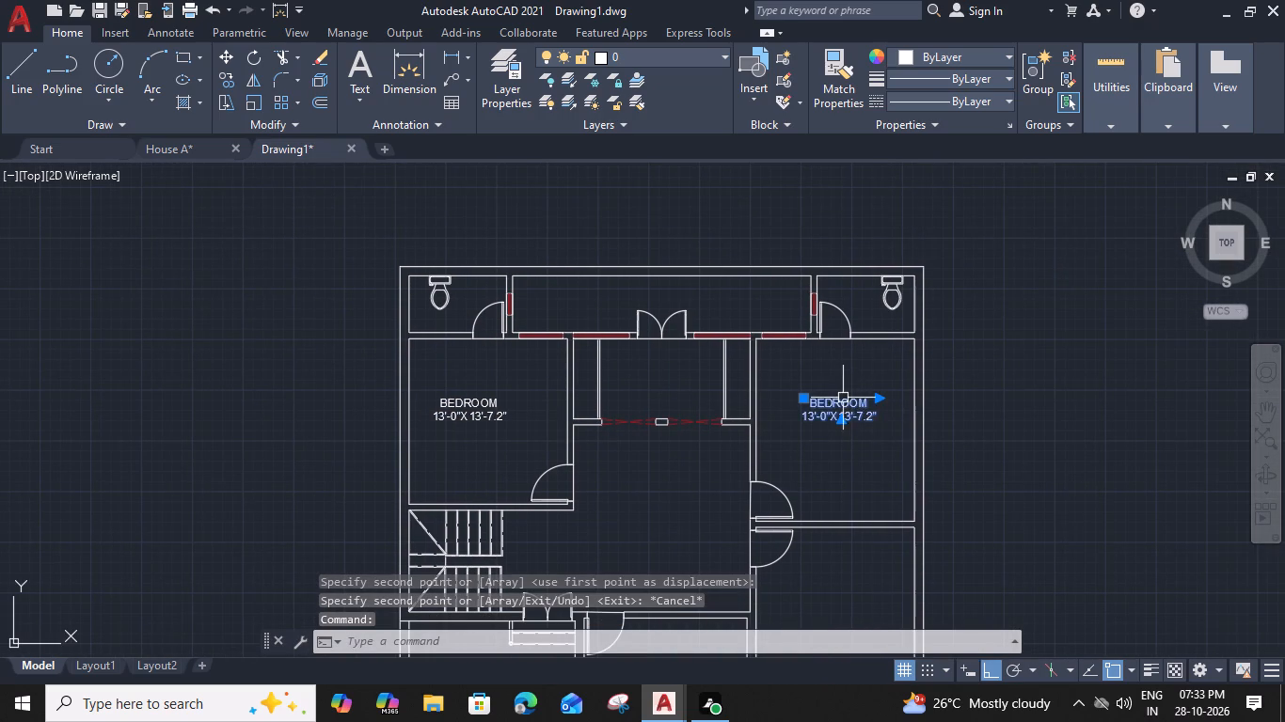
scroll(881, 413, "up", 1)
double_click(854, 397)
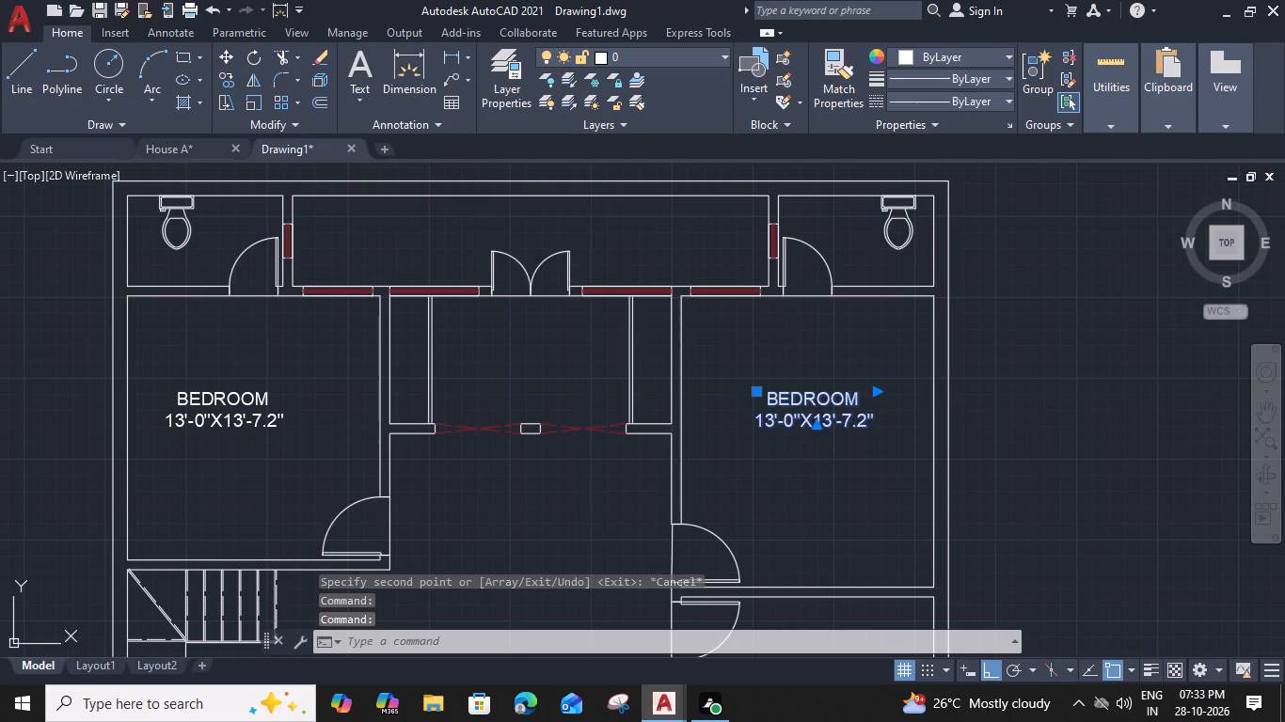
scroll(837, 406, "up", 1)
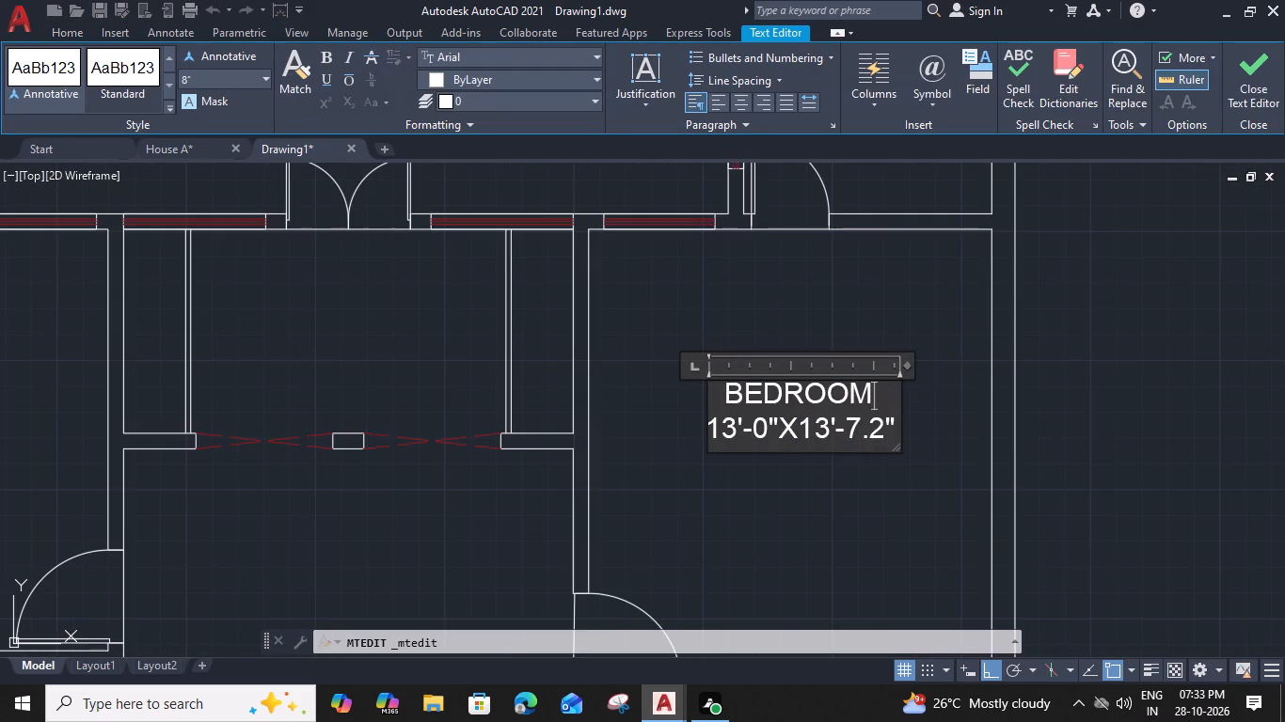
left_click(824, 427)
key("5")
left_click_drag(885, 432, 850, 430)
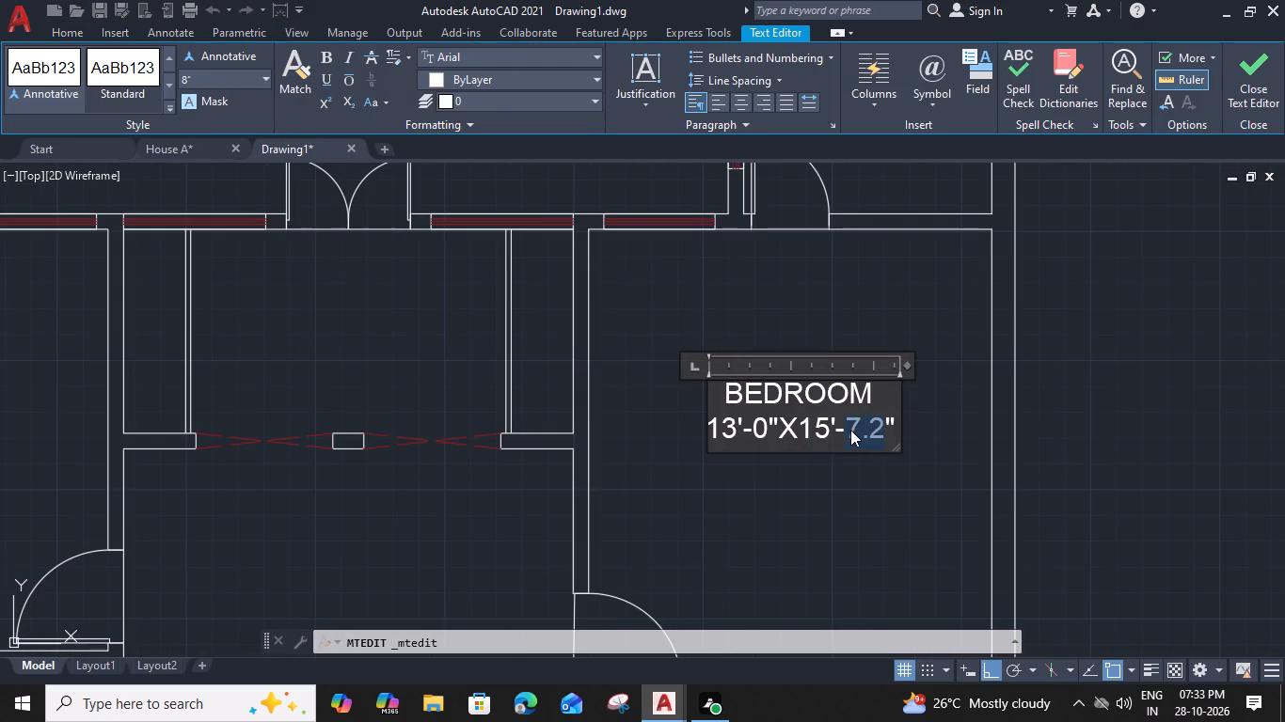
key("0")
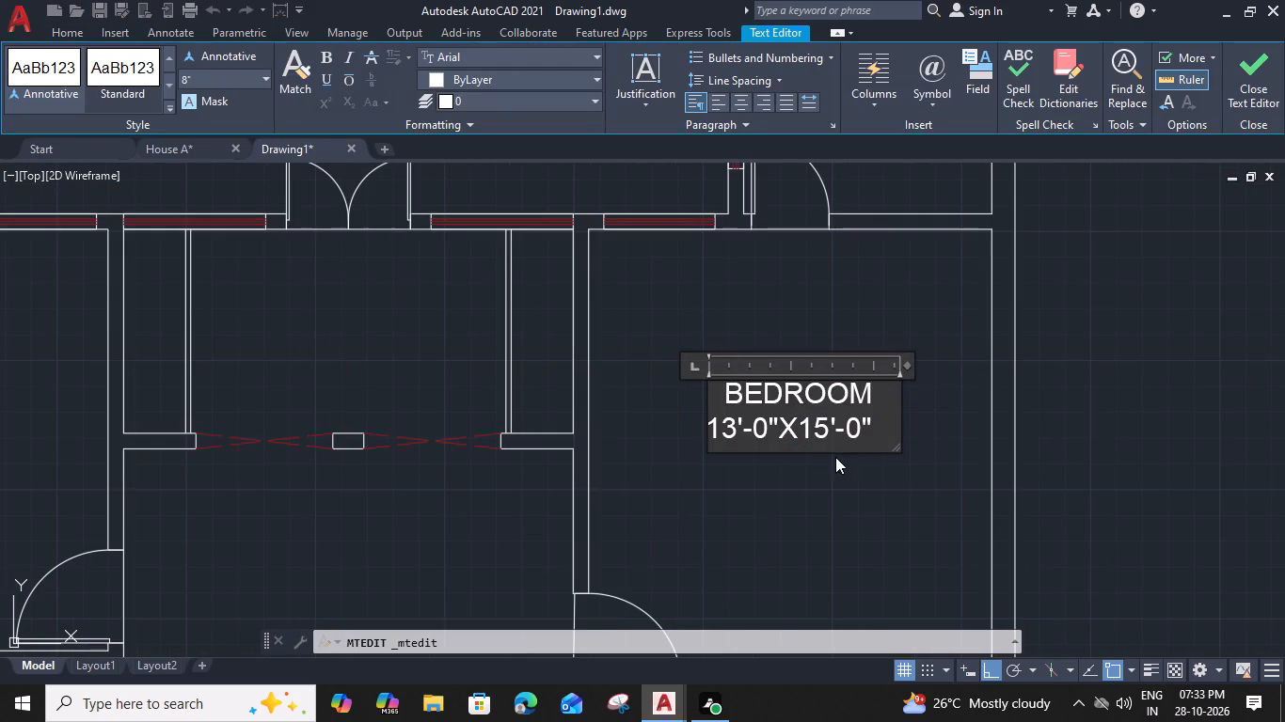
Reduce the indent before BEDROOM to one space and narrow the text frame to fit the 13'-0"X15'-0" line.
left_click(723, 404)
key("BackSpace")
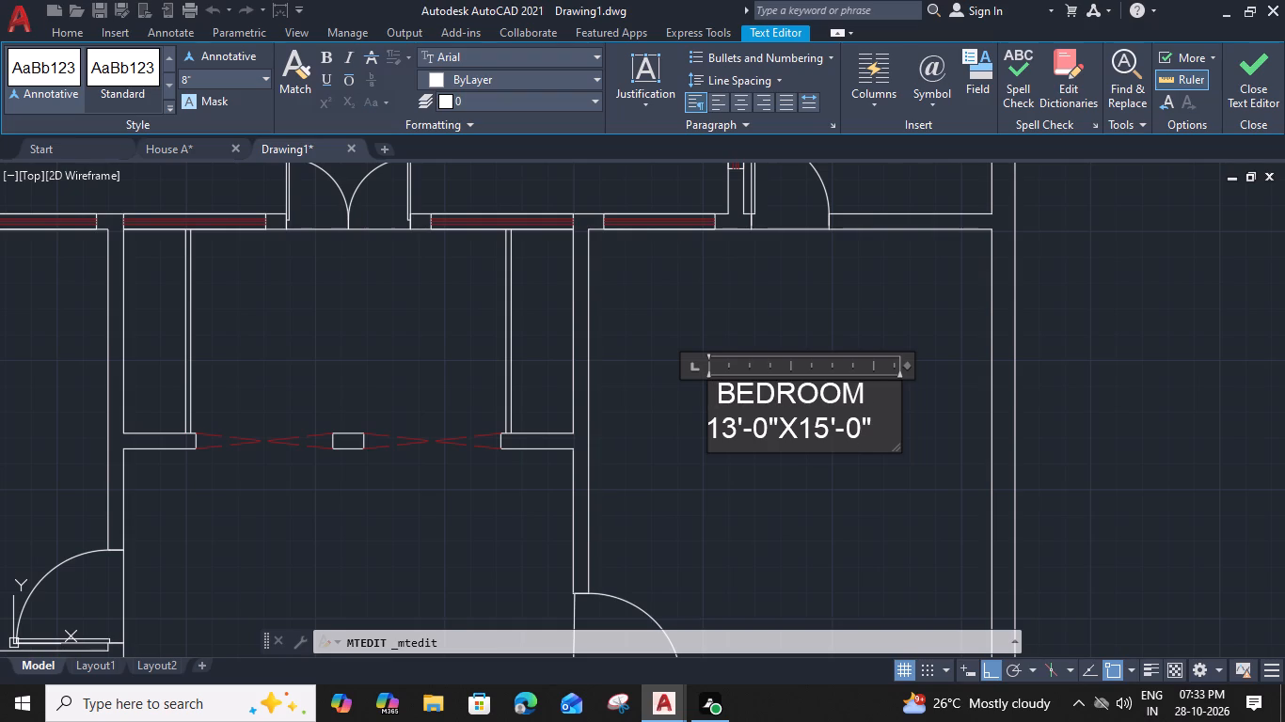
left_click_drag(905, 365, 880, 364)
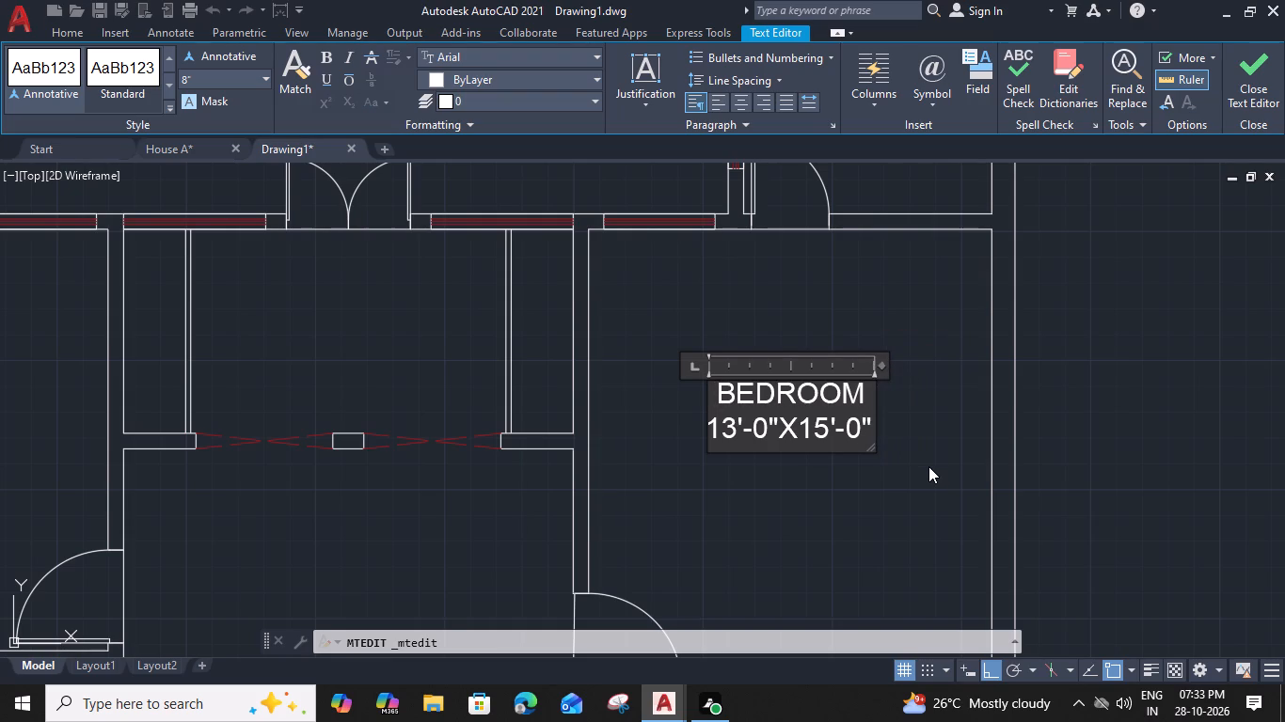
key("BackSpace")
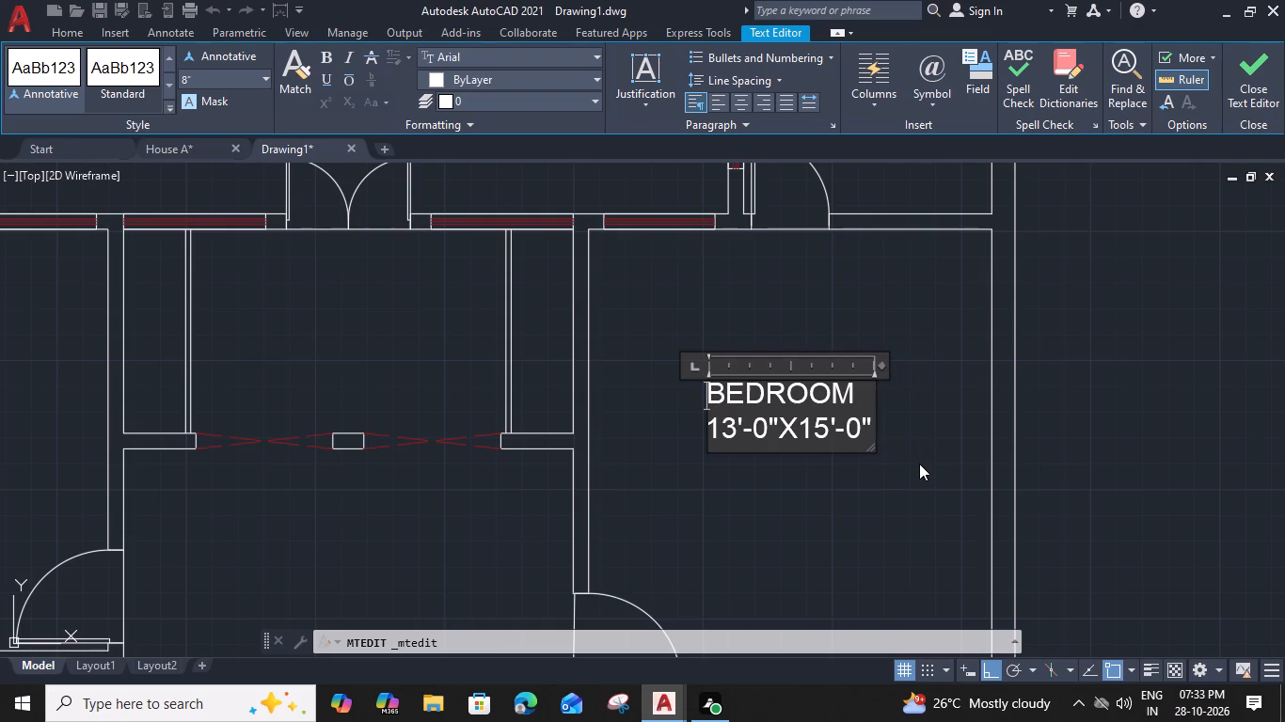
key("space")
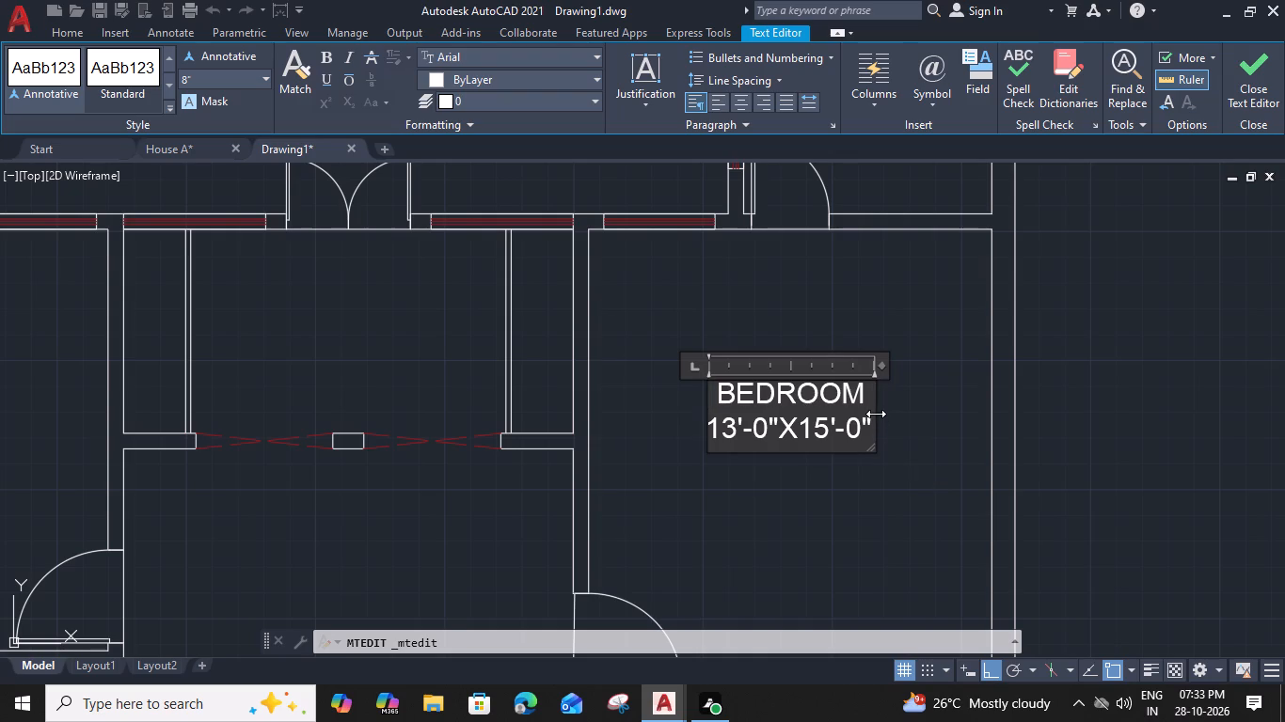
left_click(878, 469)
Copy the 13'-0"X15'-0" BEDROOM label straight down into the room directly below that bedroom.
left_click(759, 435)
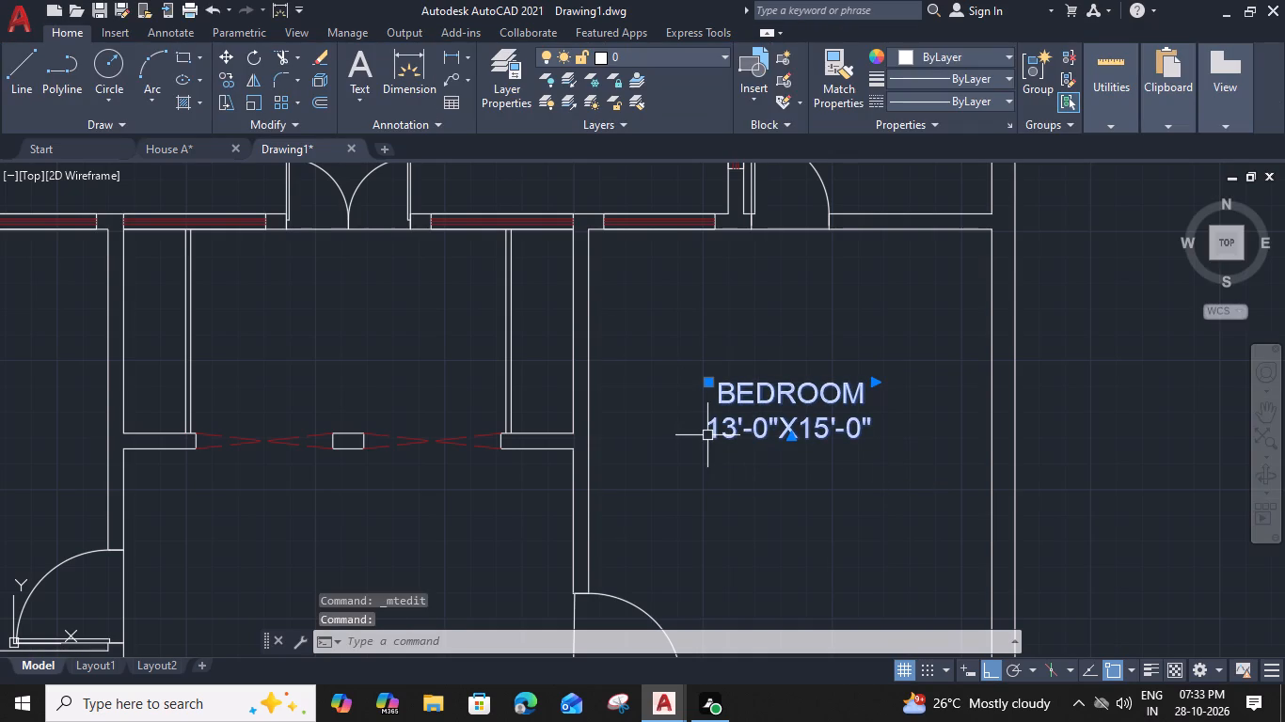
type("CO")
key("space")
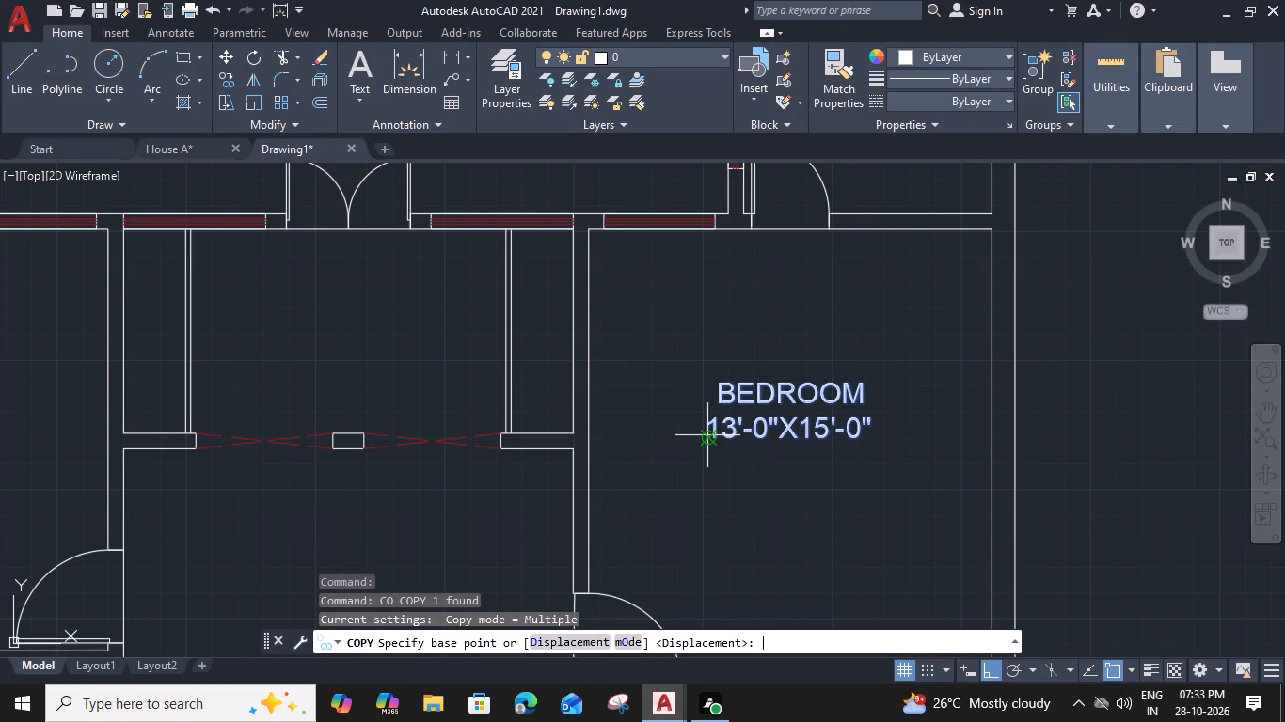
left_click(708, 442)
middle_click_drag(699, 525, 684, 187)
middle_click_drag(671, 530, 673, 411)
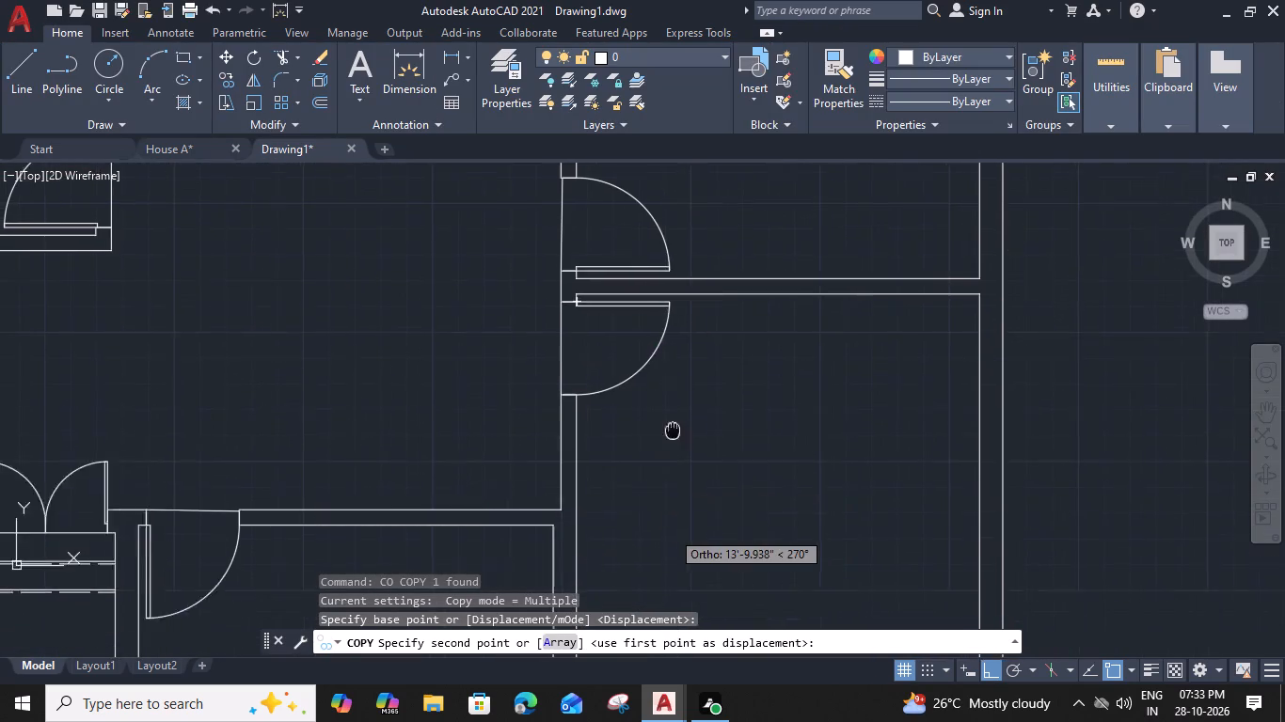
middle_click_drag(673, 411, 673, 348)
left_click(673, 459)
key("Escape")
Change the dimensions in the lower bedroom's copied label to 13'-0"X15'-1.5".
double_click(728, 424)
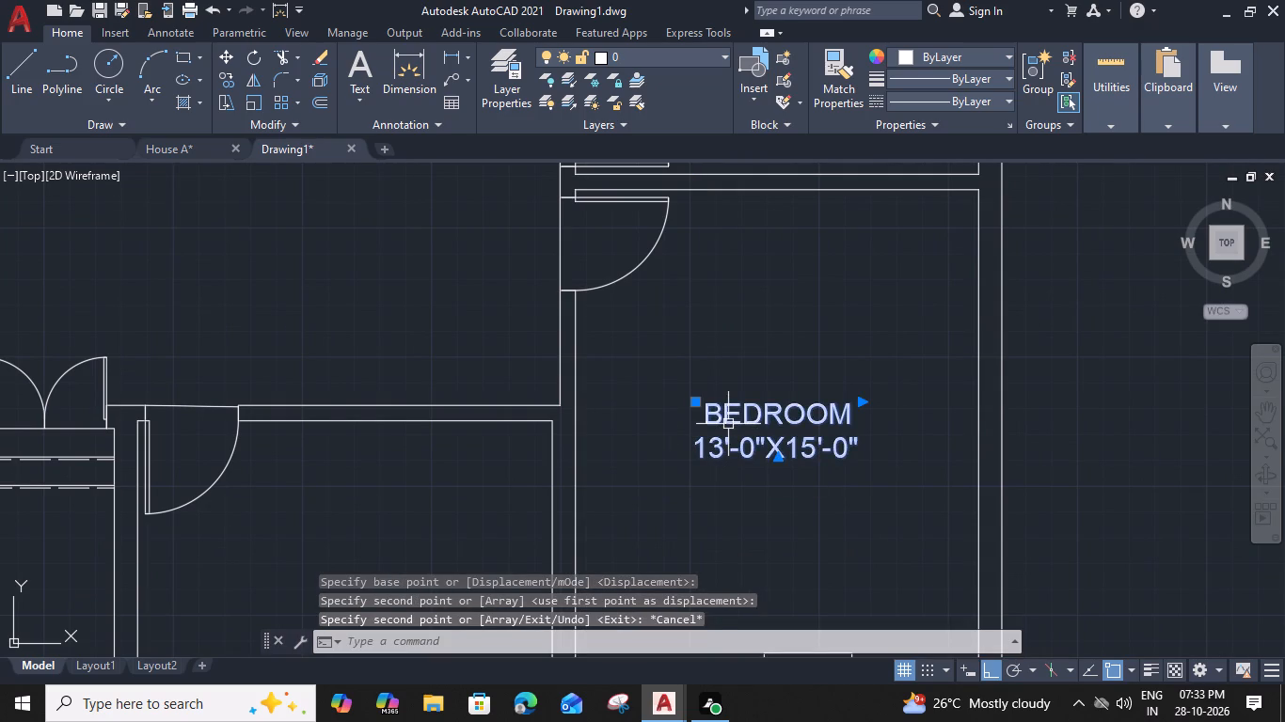
left_click_drag(850, 448, 837, 444)
key("1")
type(".5")
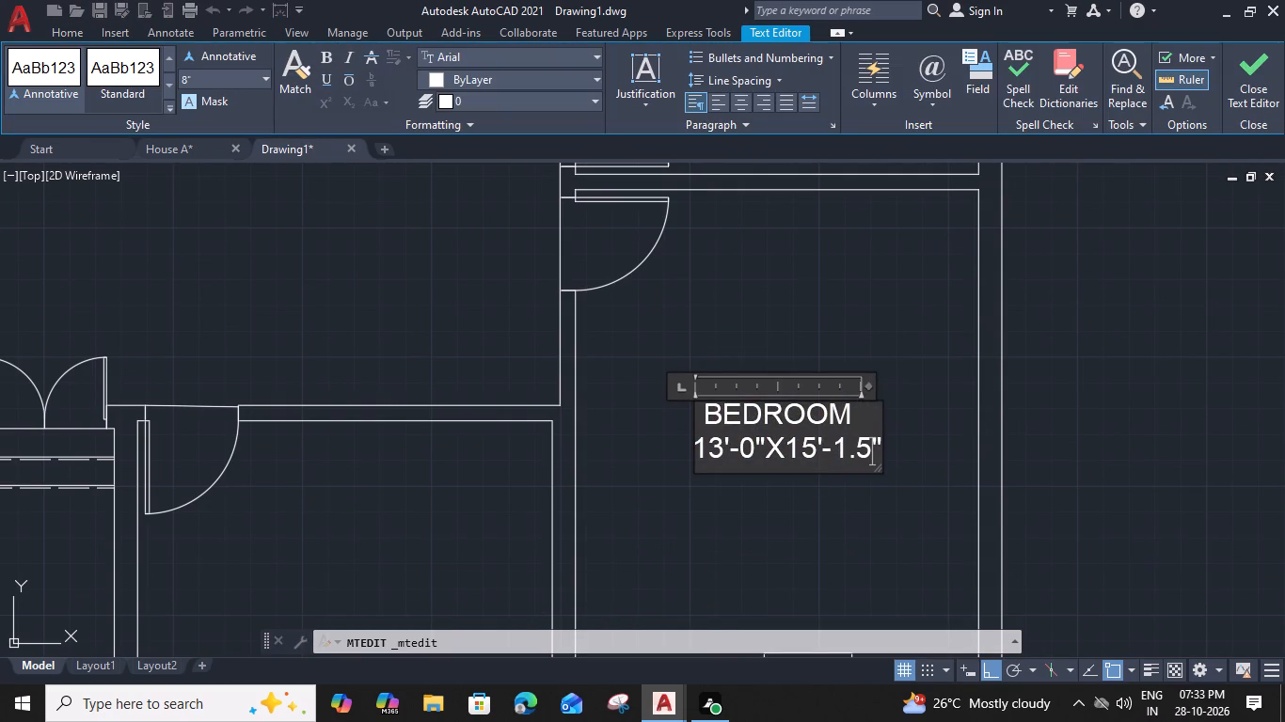
Add one space before BEDROOM and widen the text frame to fit the 13'-0"X15'-1.5" line.
left_click(702, 415)
key("space")
left_click_drag(868, 387, 887, 387)
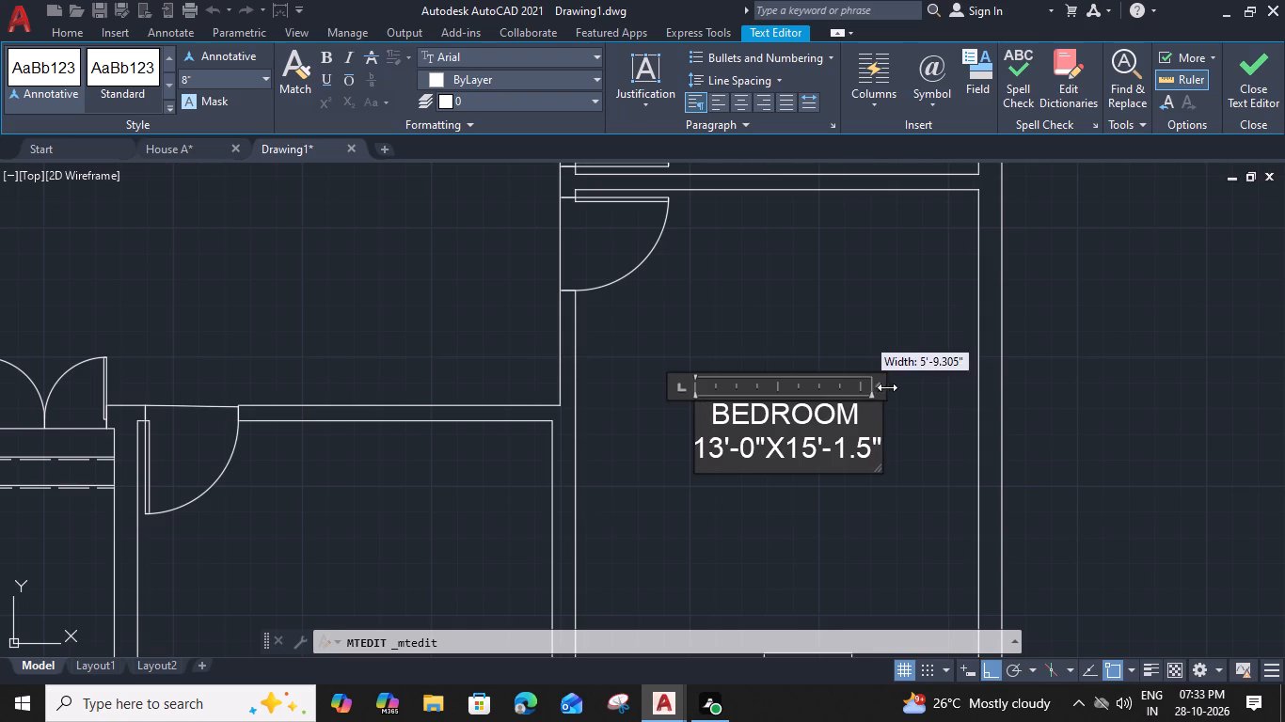
left_click_drag(887, 387, 893, 388)
left_click(928, 480)
Copy the 13'-0"X15'-1.5" BEDROOM label into the space between the two upper bedrooms, below the double door.
scroll(799, 493, "down", 1)
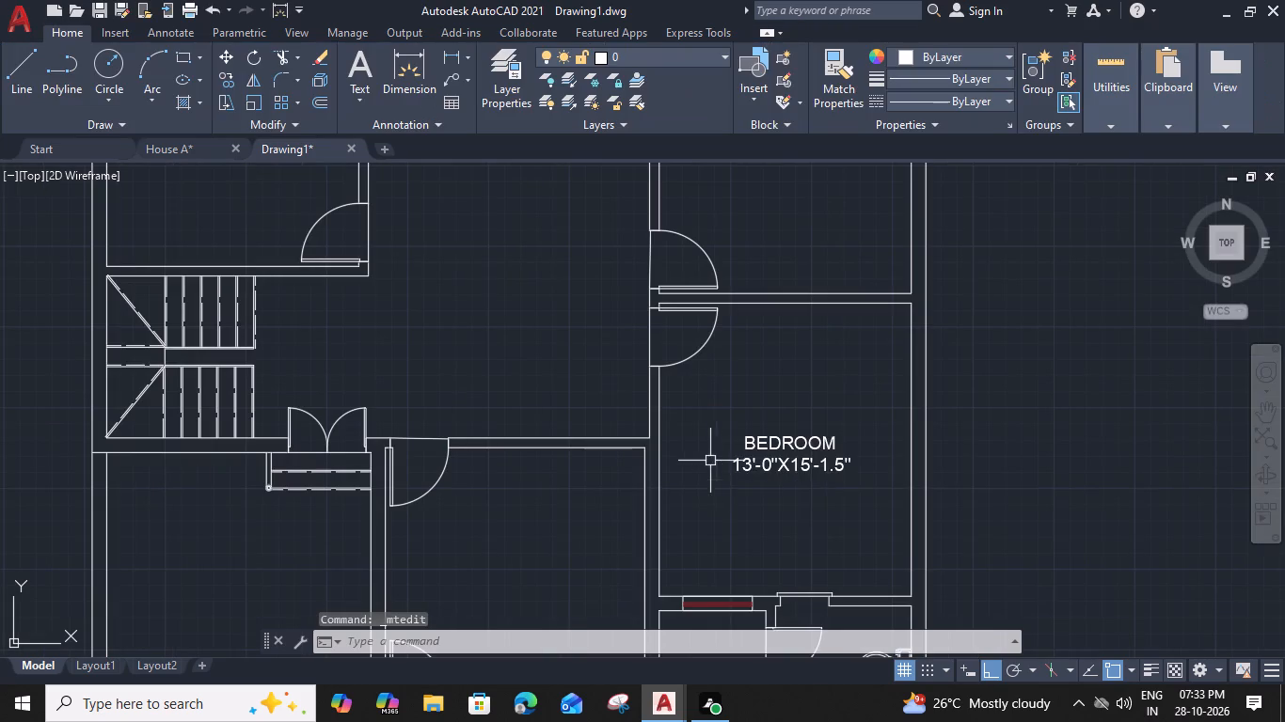
left_click(738, 463)
key("c")
type("O")
key("space")
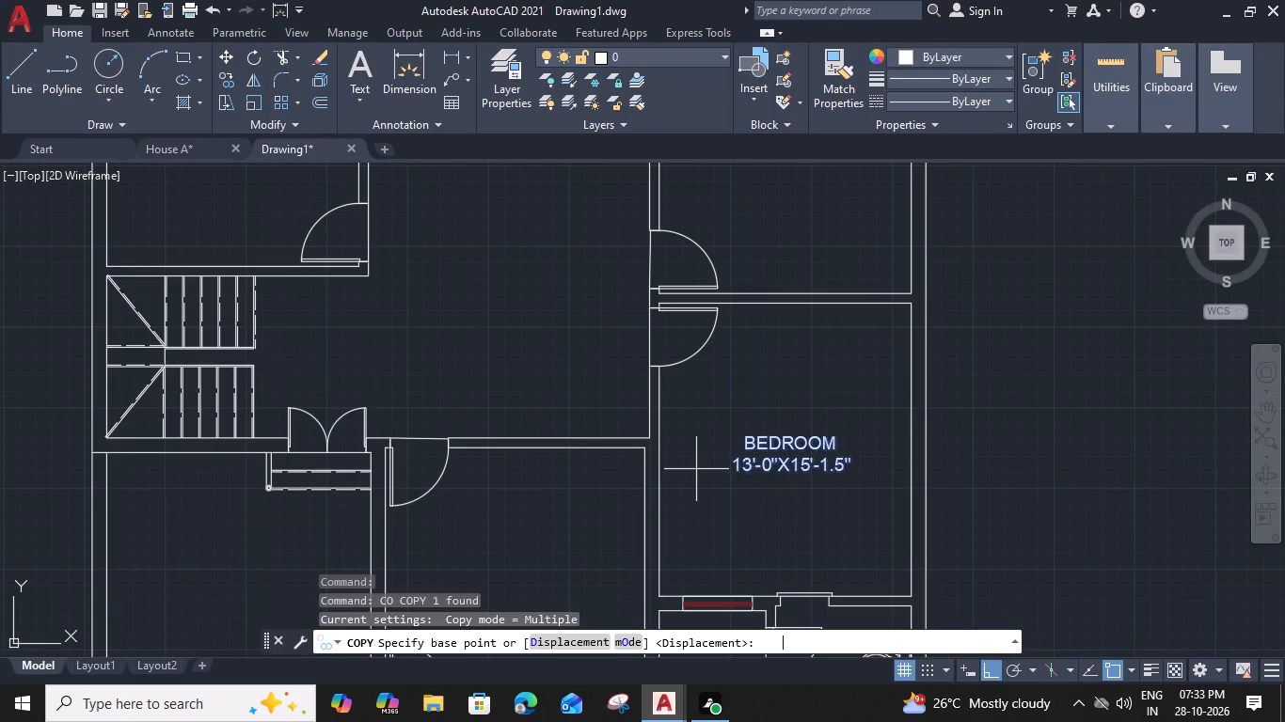
left_click(661, 483)
middle_click_drag(457, 289, 582, 503)
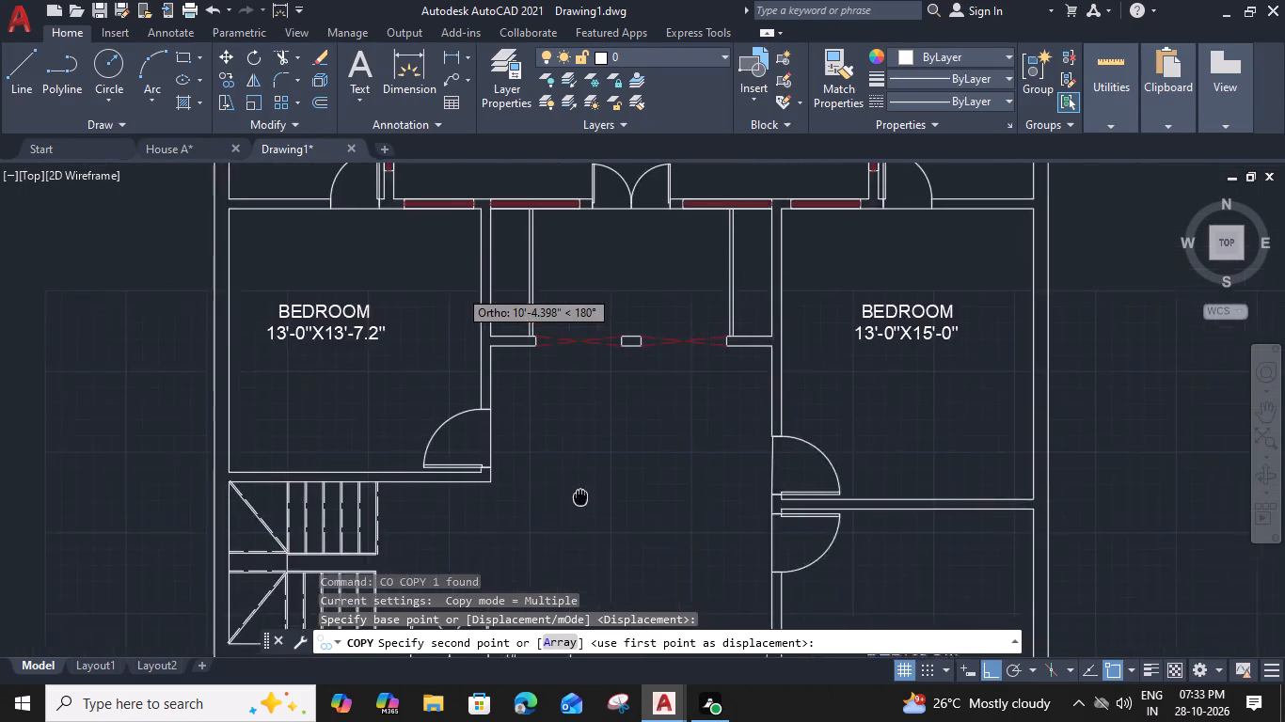
middle_click_drag(582, 503, 640, 435)
left_click(598, 209)
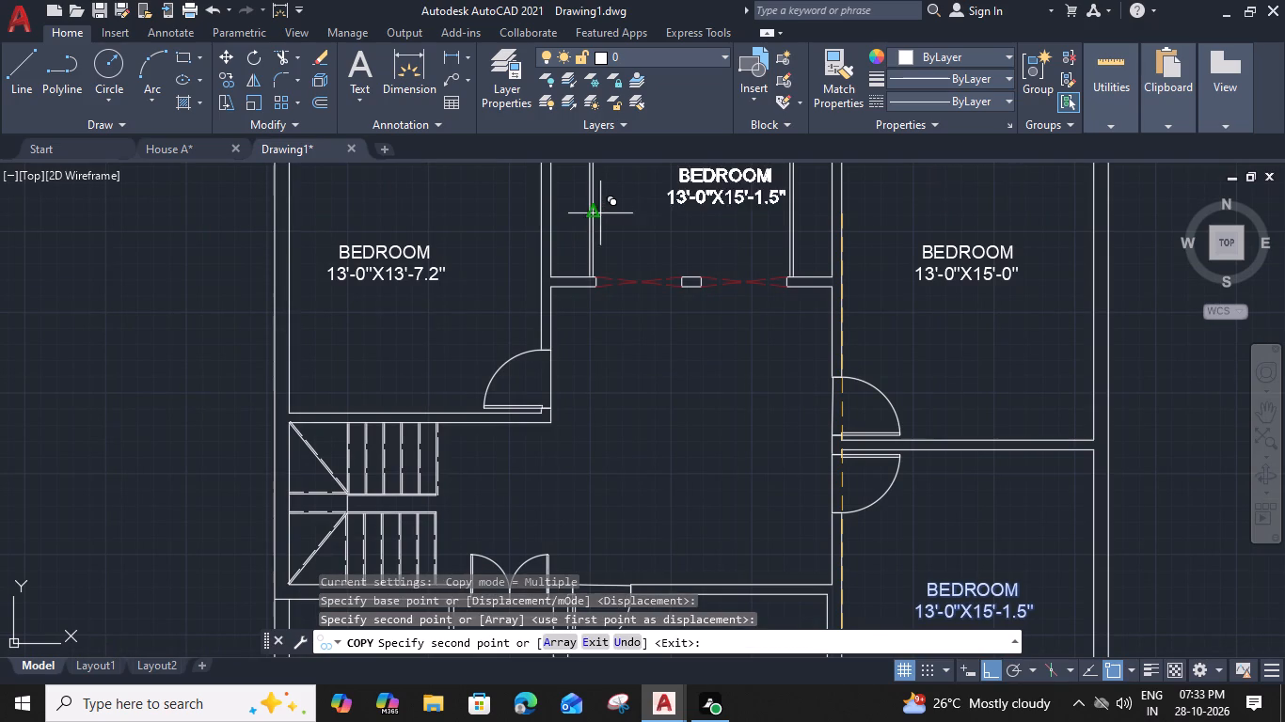
key("Escape")
Move the copied label horizontally to the left so it sits centred below the double door.
middle_click_drag(642, 243, 653, 369)
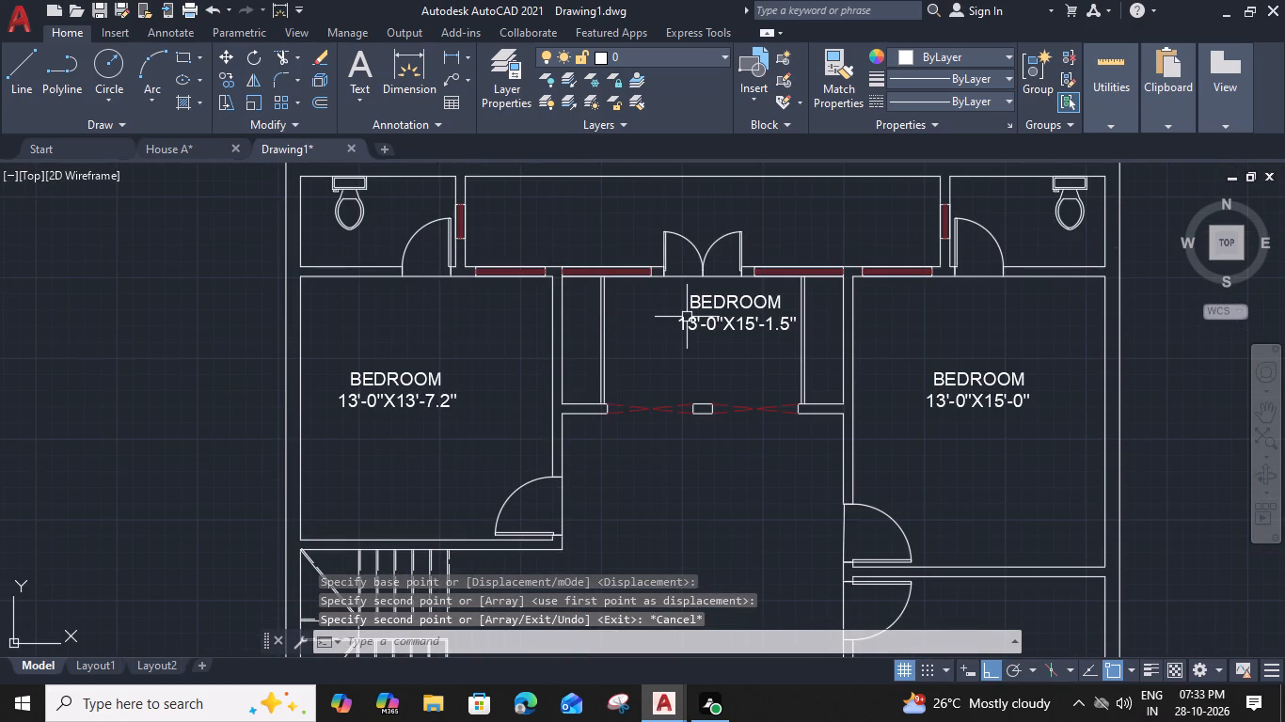
middle_click_drag(679, 312, 722, 374)
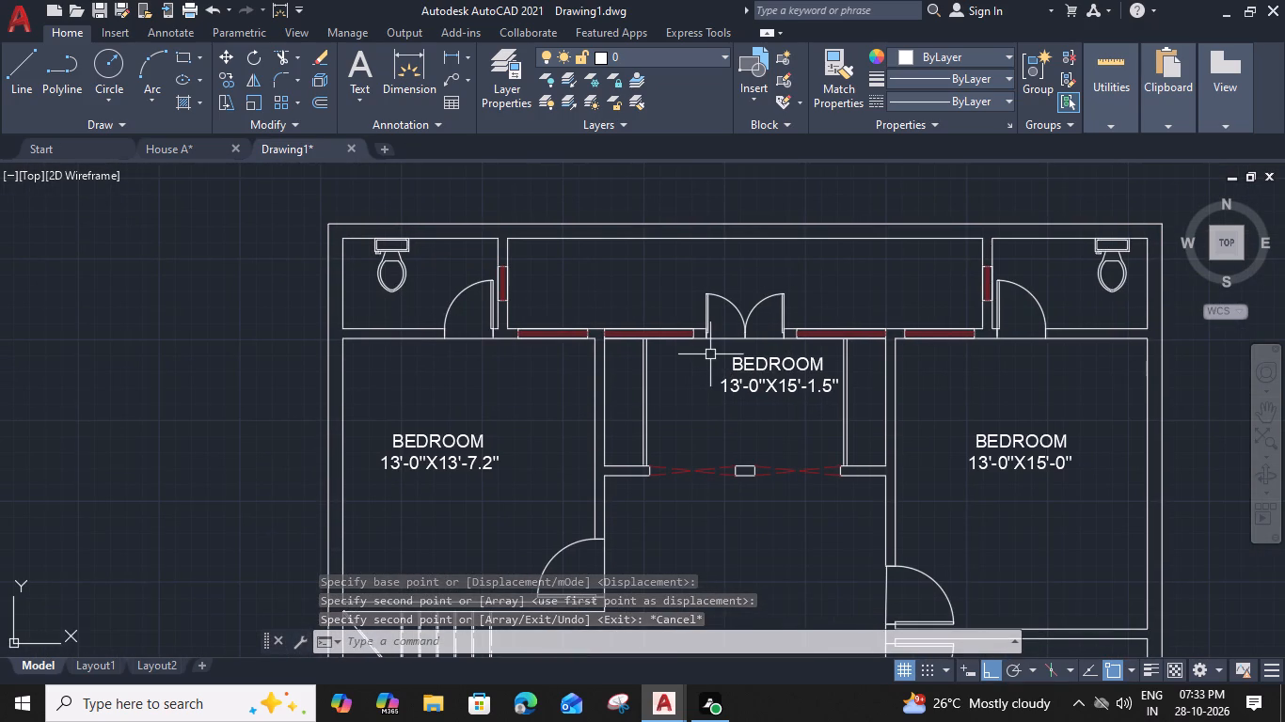
left_click(735, 373)
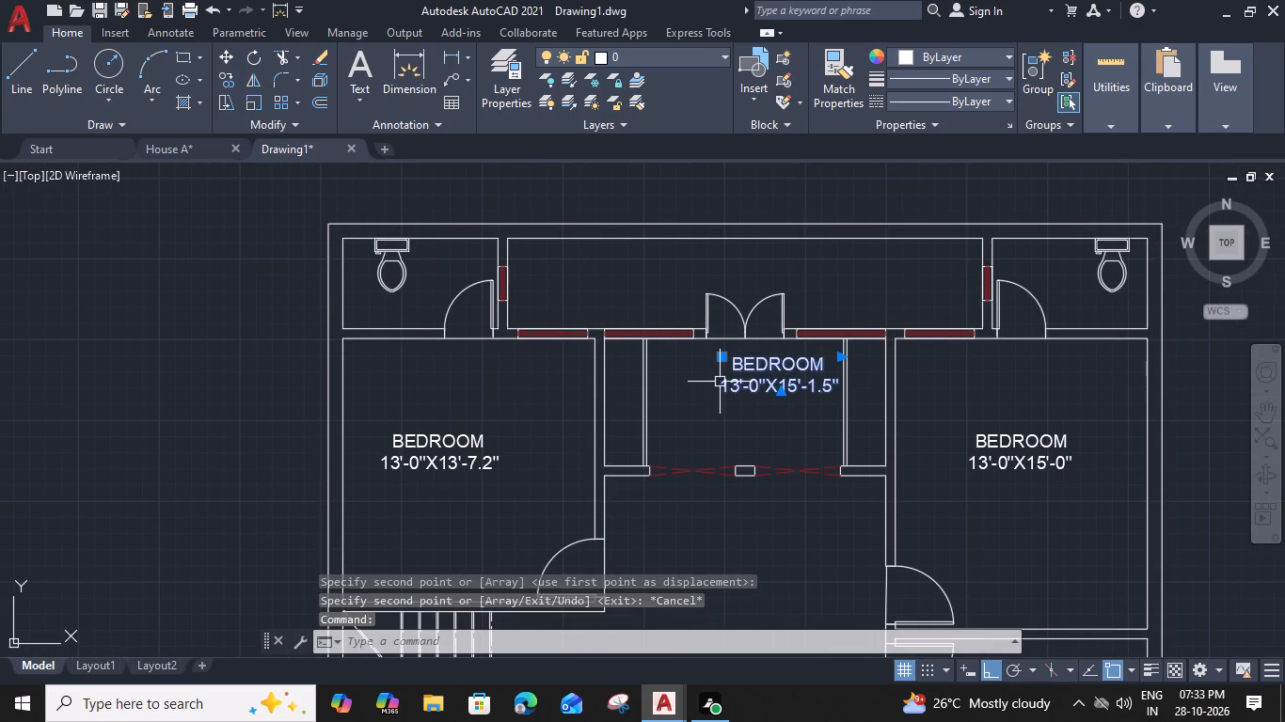
type("M")
key("space")
left_click(724, 394)
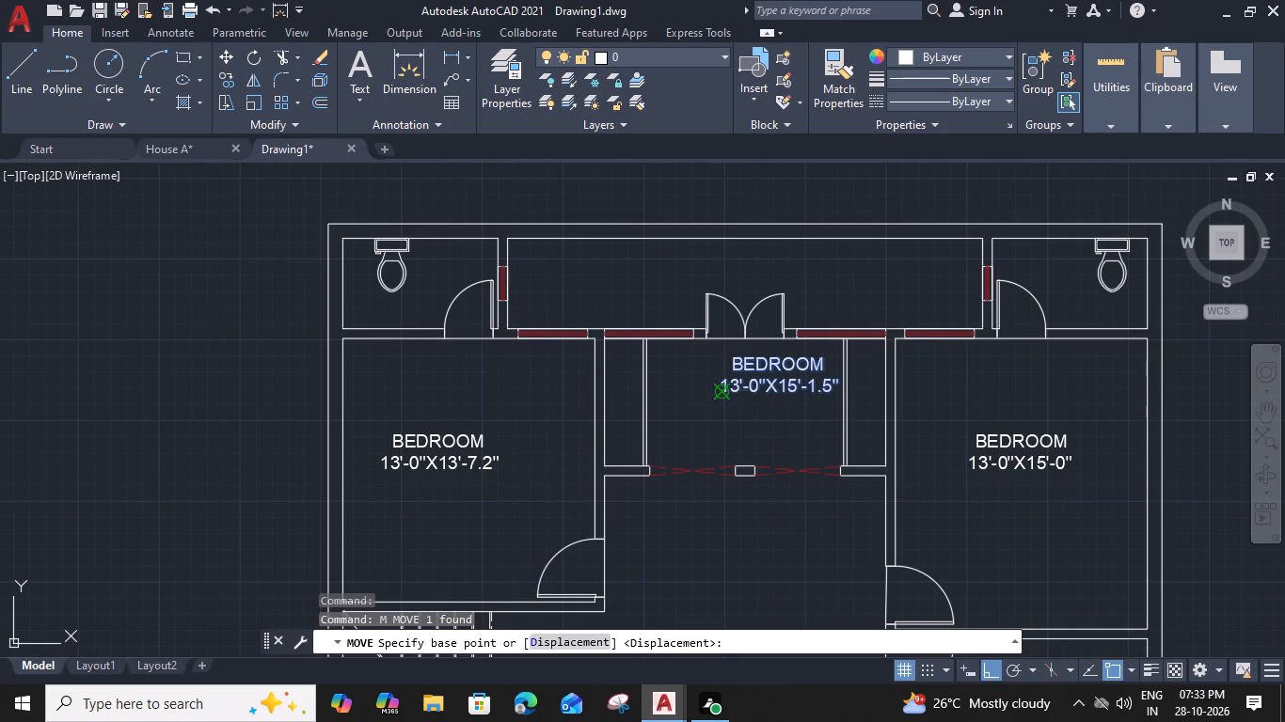
left_click(687, 397)
Replace BEDROOM with KITCHEN in the label below the double door.
double_click(723, 361)
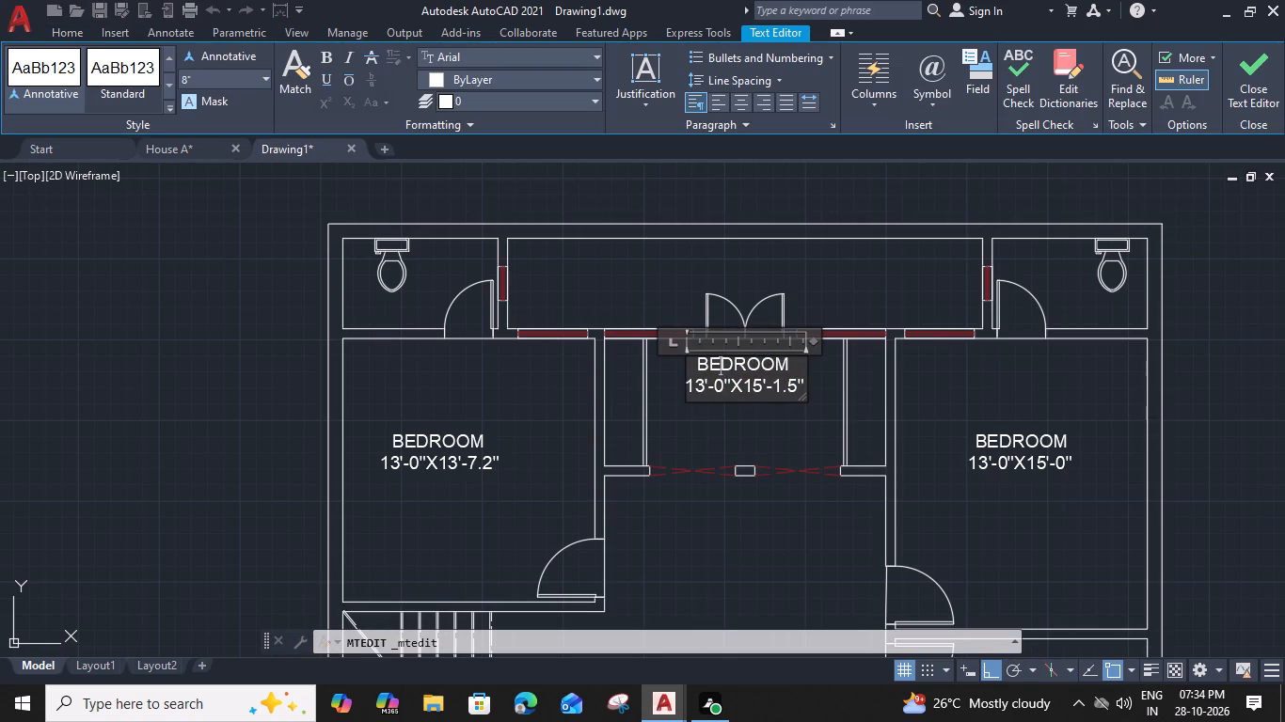
scroll(785, 374, "up", 1)
left_click_drag(790, 366, 642, 369)
key("k")
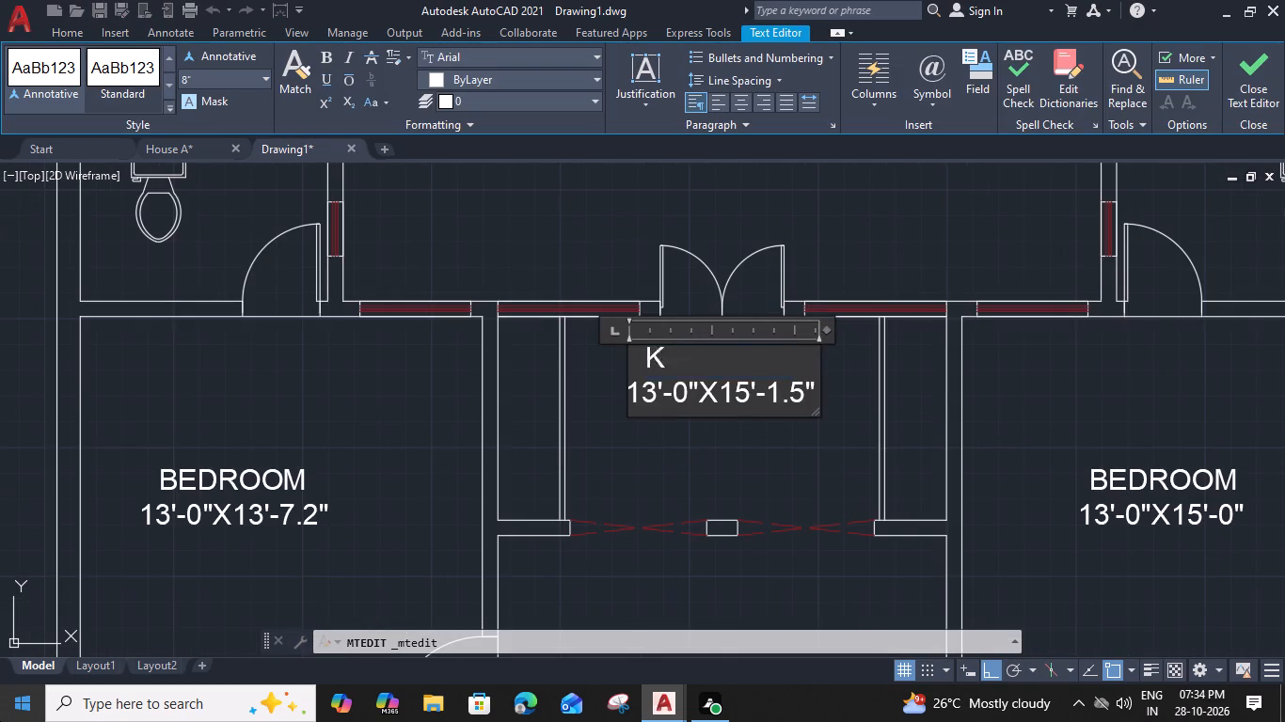
key("i")
type("T")
key("space")
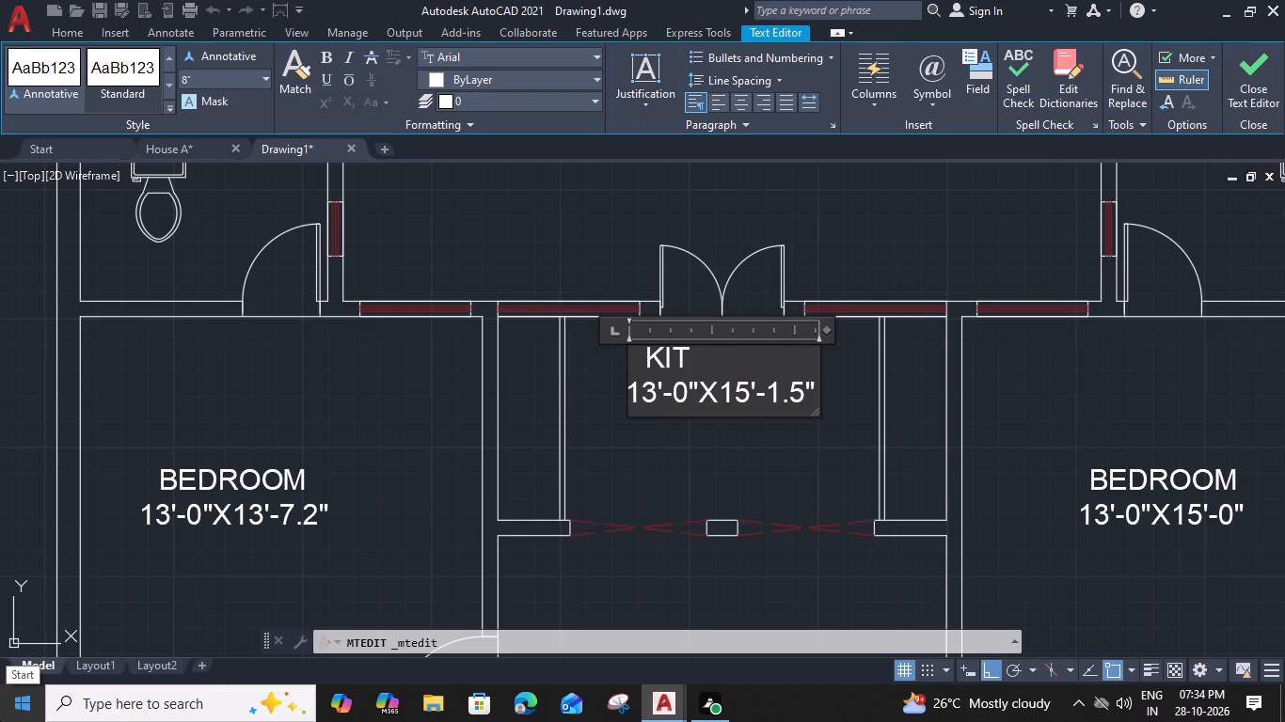
key("period")
key("space")
key("BackSpace")
key("BackSpace")
key("BackSpace")
key("BackSpace")
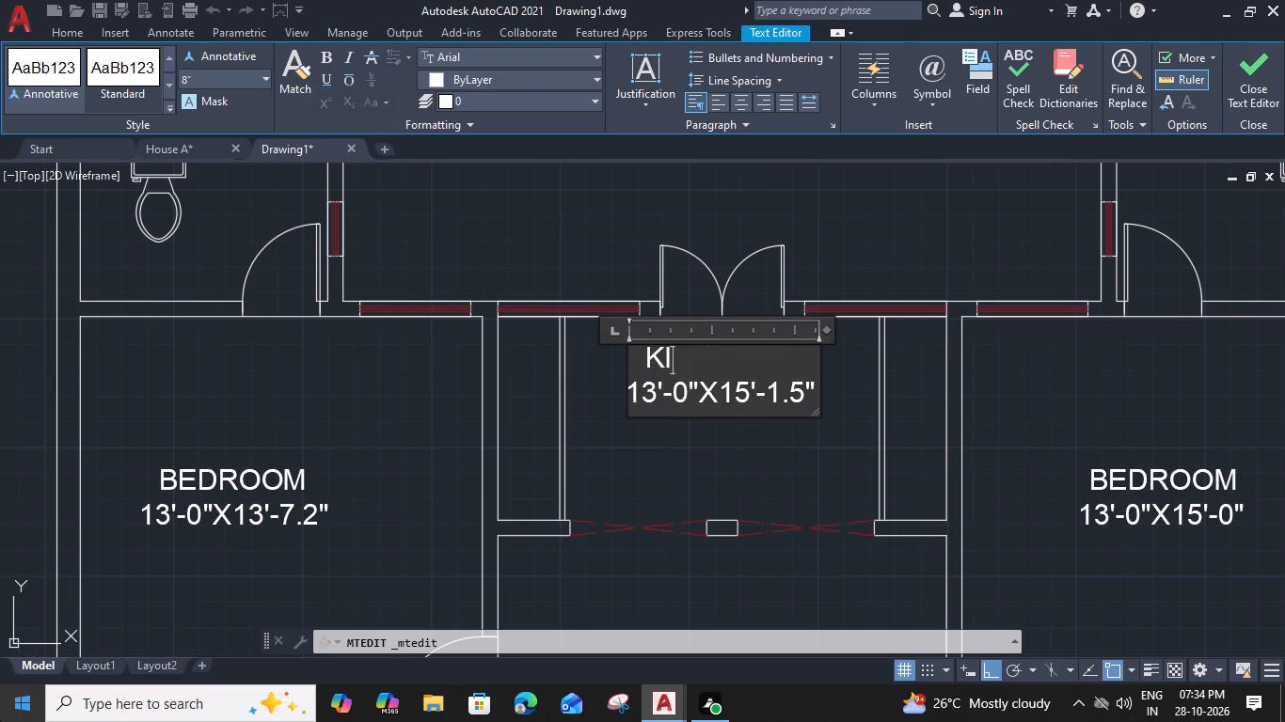
key("t")
key("e")
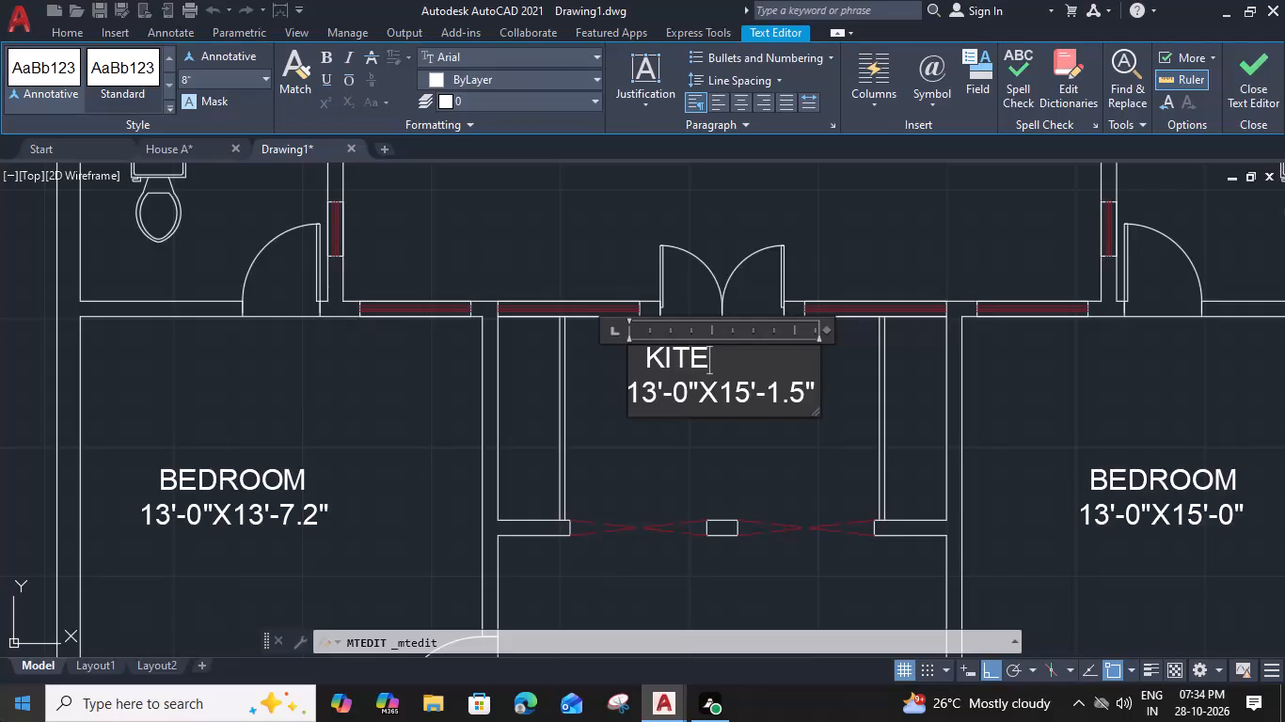
key("BackSpace")
type("CHE")
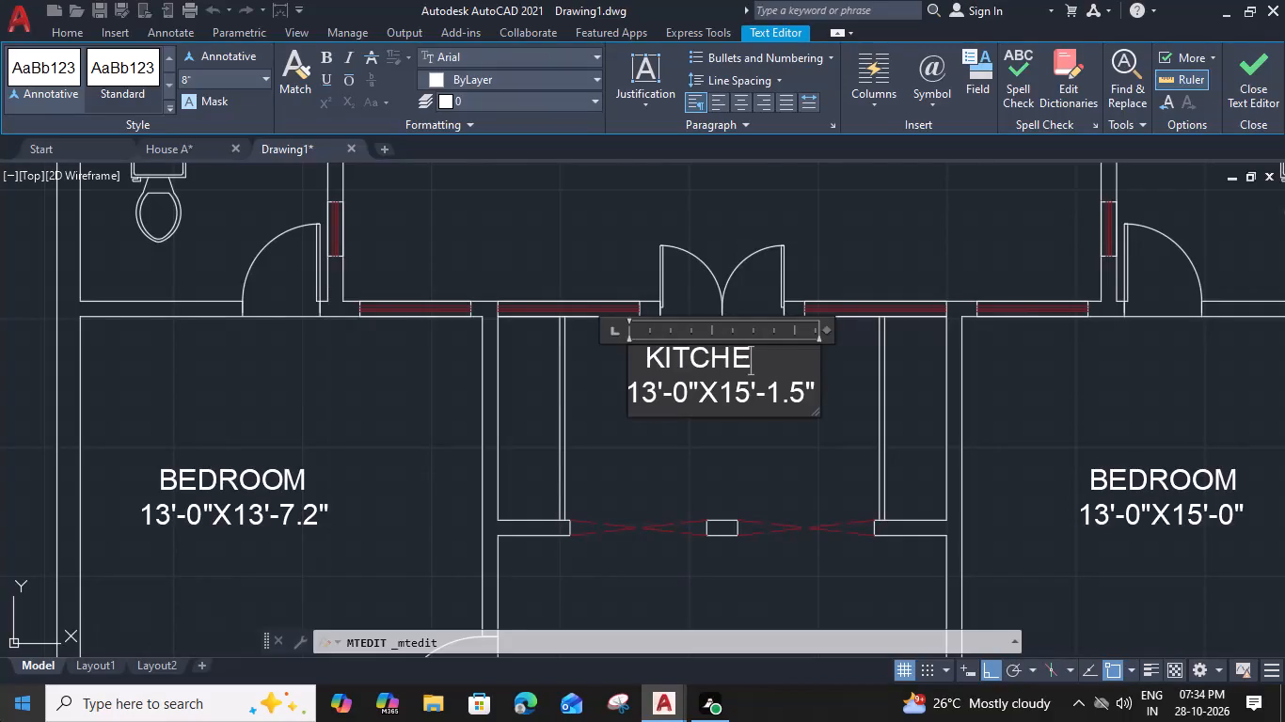
key("n")
Shorten KITCHEN to KITCH and append /DINI so the room name reads KITCH/DINI.
key("period")
key("BackSpace")
key("BackSpace")
key("BackSpace")
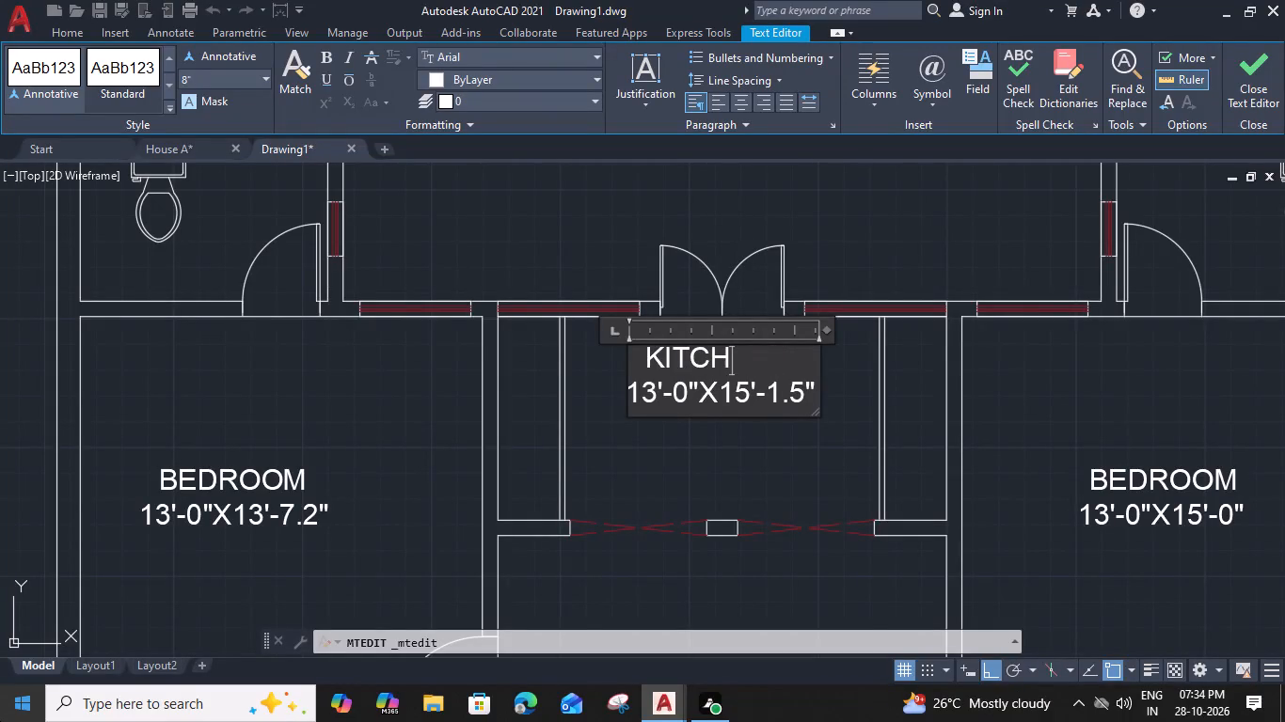
key("slash")
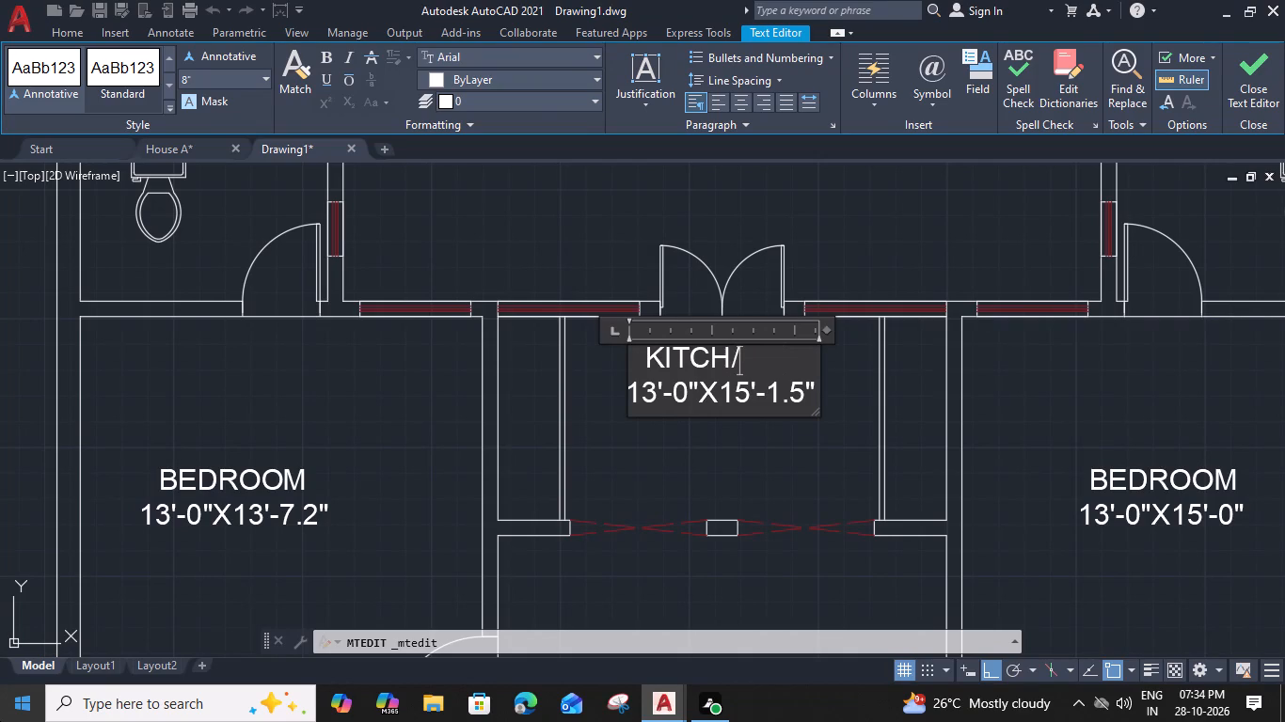
key("d")
key("i")
type("NI")
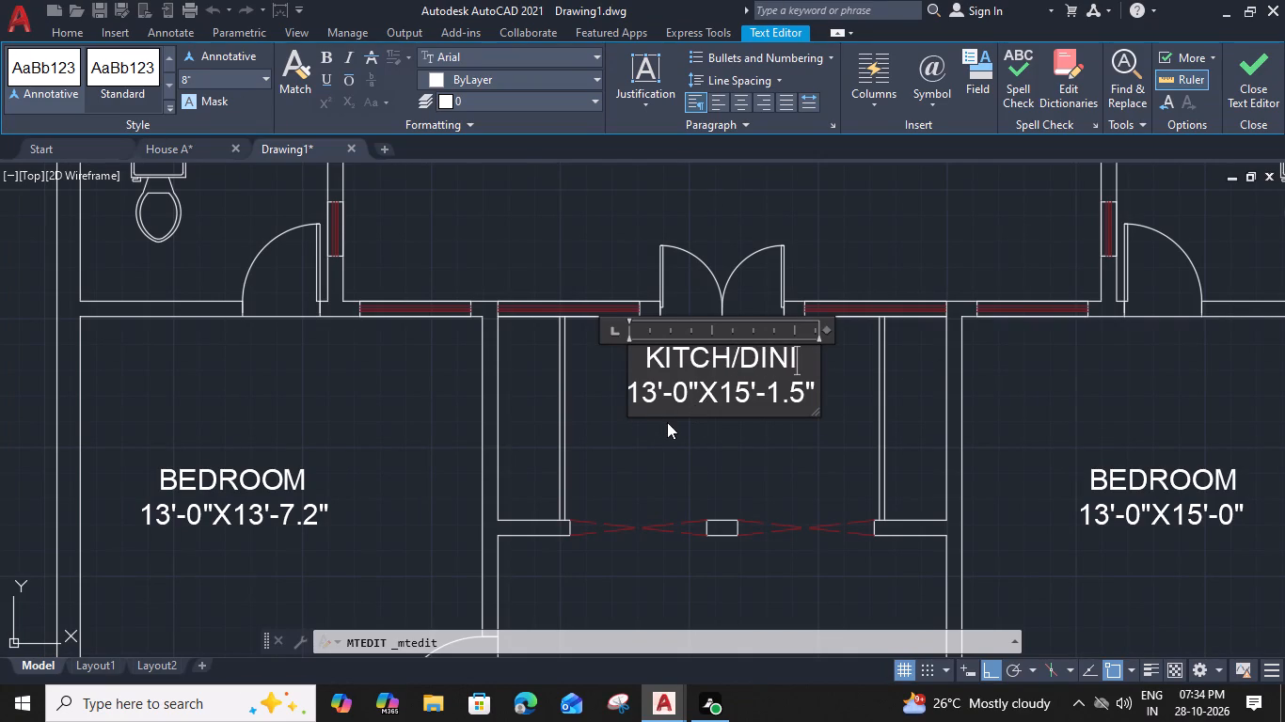
Change the dimensions in the KITCH/DINI label to 14'-6"X6'-7".
left_click_drag(655, 397, 645, 397)
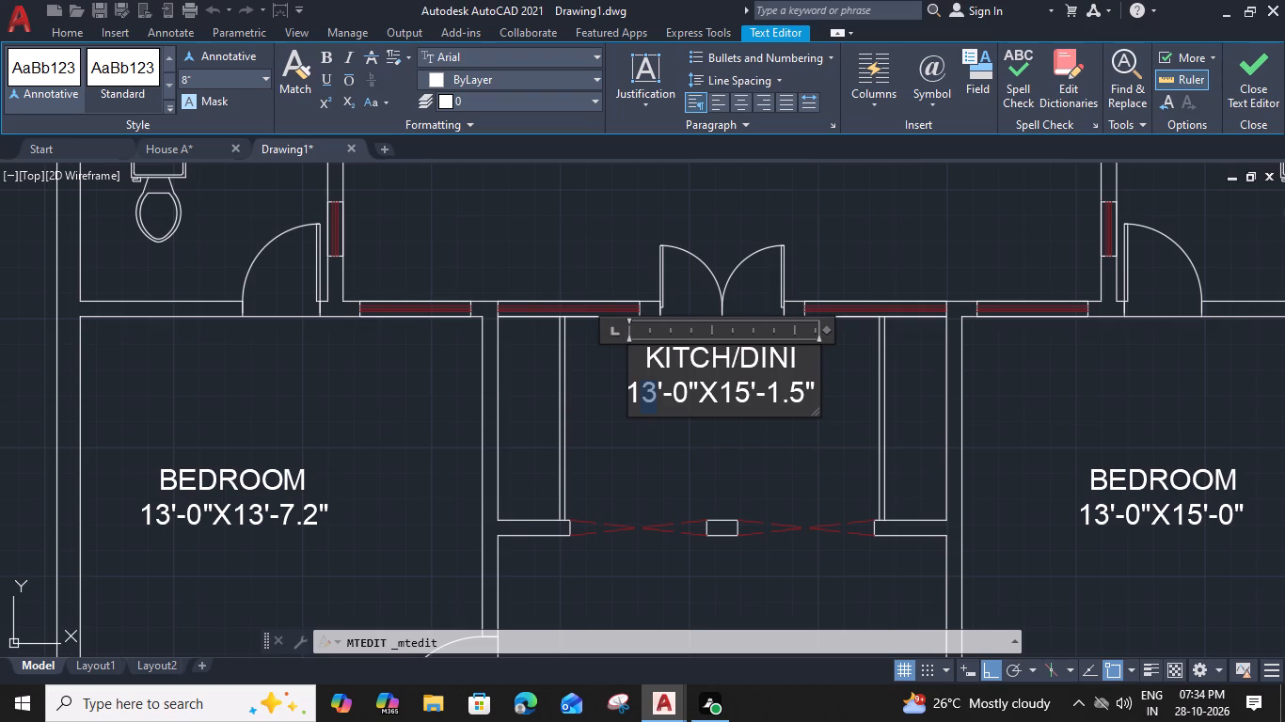
key("4")
left_click_drag(688, 393, 677, 389)
key("6")
left_click_drag(745, 384, 722, 382)
key("6")
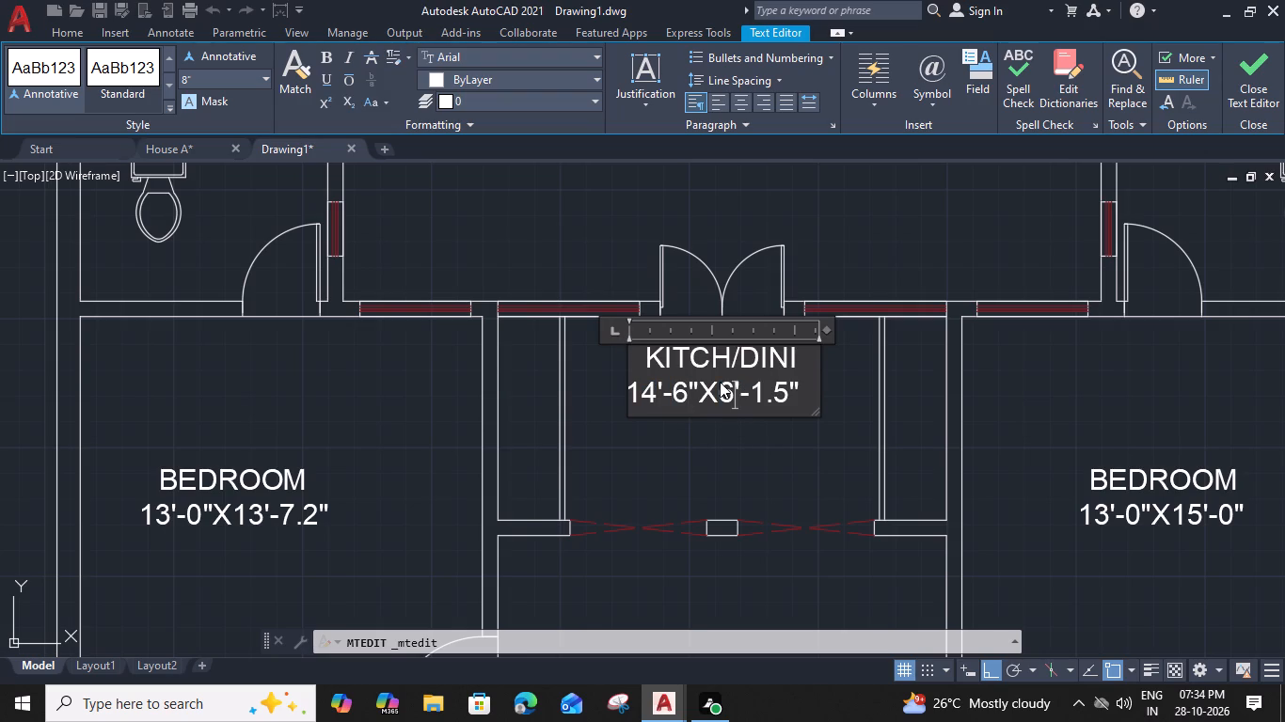
left_click_drag(783, 390, 755, 388)
left_click_drag(755, 388, 753, 388)
key("7")
Remove the two-space indent before KITCH/DINI and narrow the text frame to fit the text.
left_click(646, 361)
key("BackSpace")
key("BackSpace")
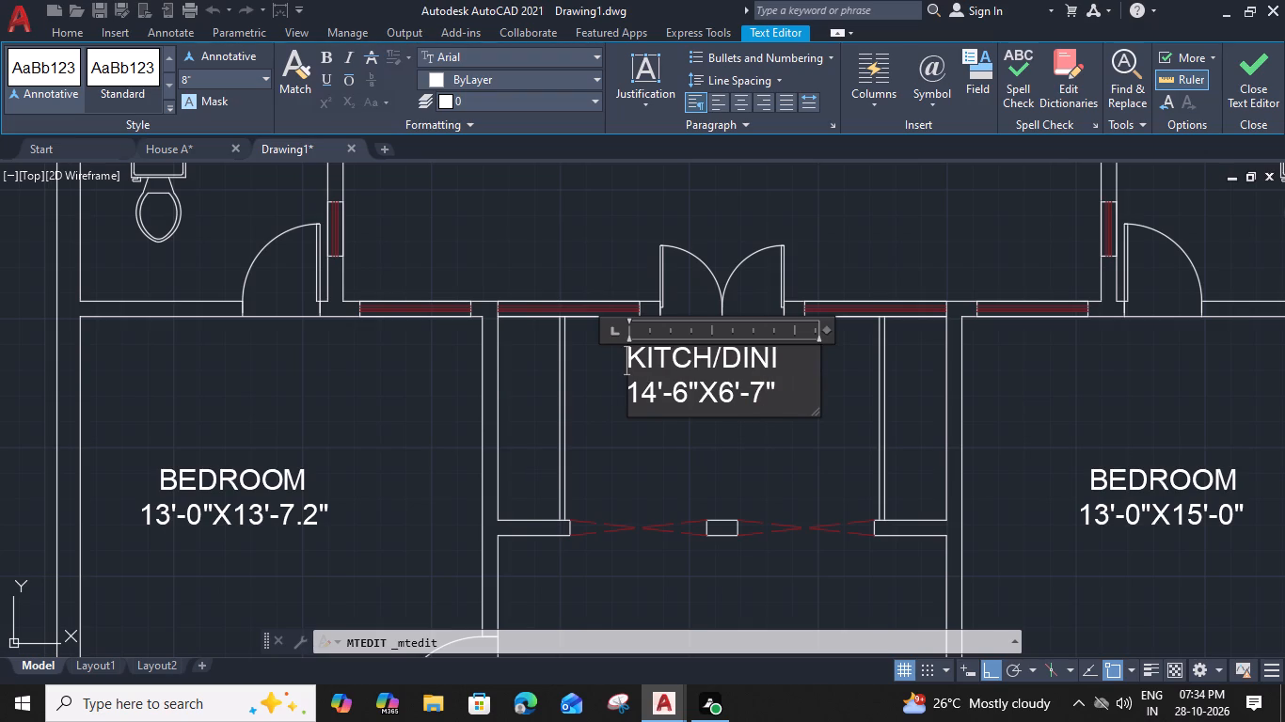
left_click_drag(828, 328, 796, 329)
left_click(768, 487)
Move the KITCH/DINI label slightly sideways so it sits centred beneath the double door.
left_click(756, 401)
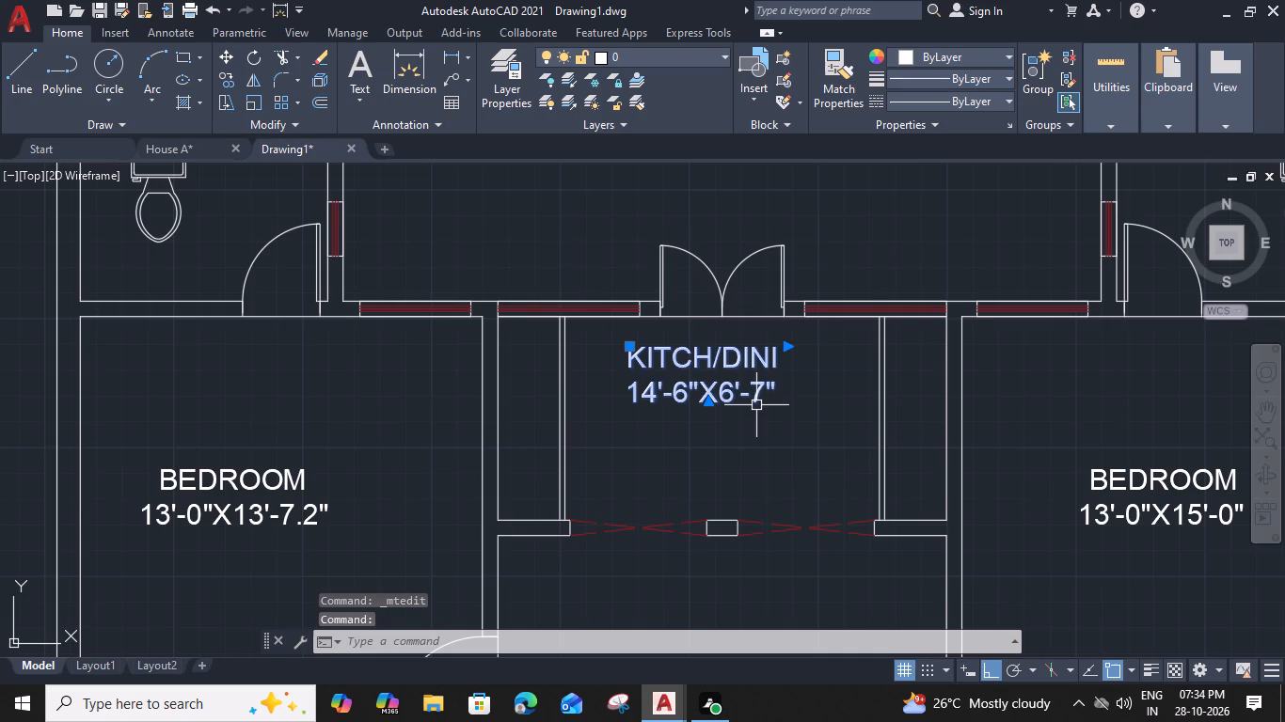
type("M")
key("space")
left_click(783, 404)
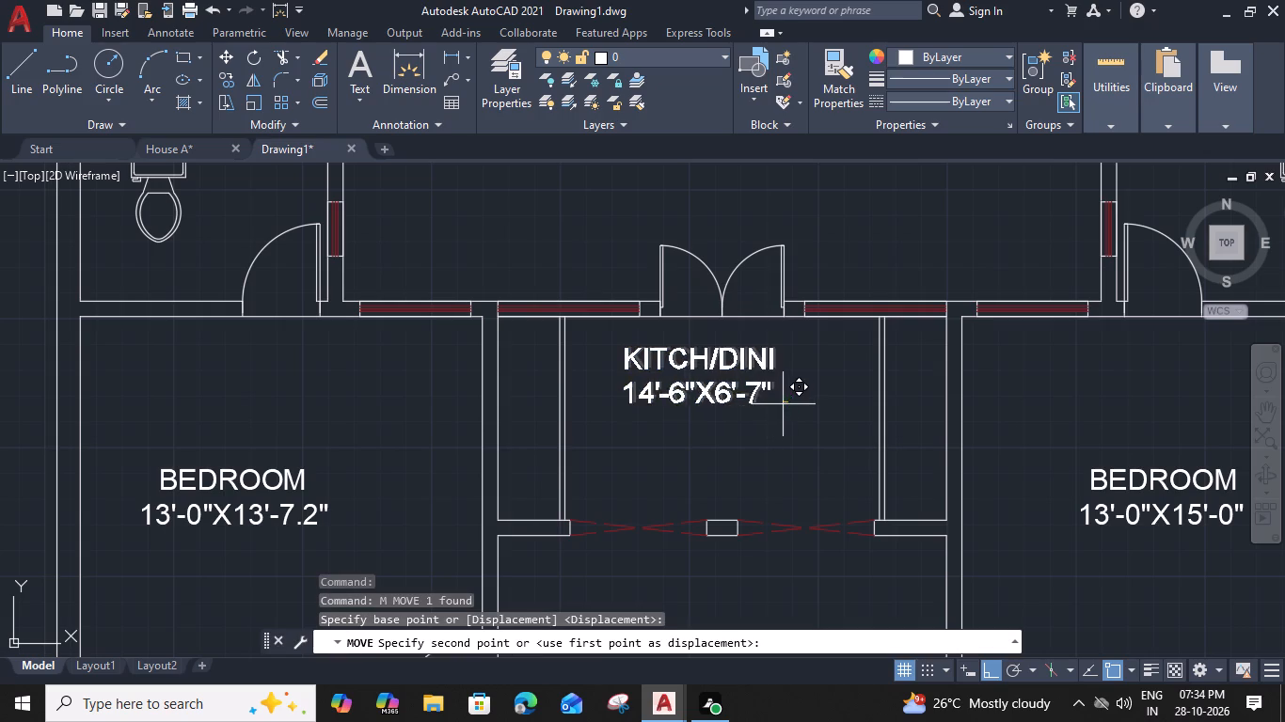
left_click(810, 401)
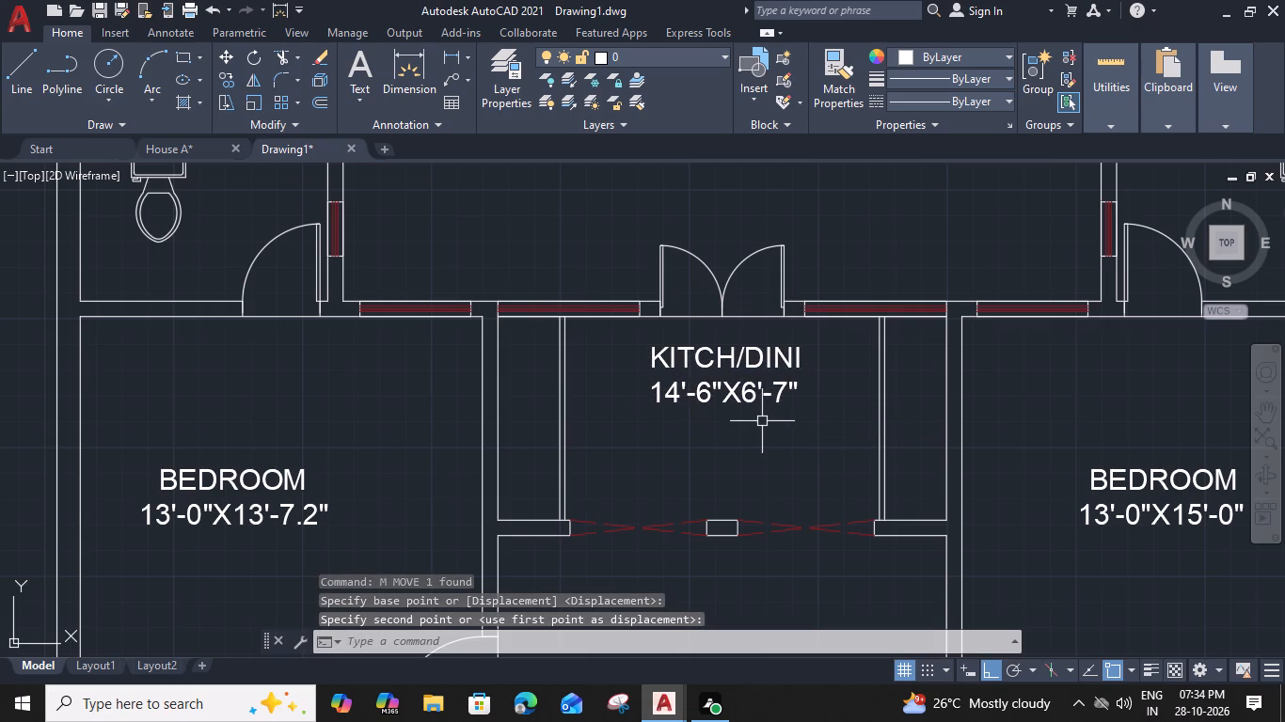
Copy the KITCH/DINI label straight down into the large central room beside the staircase.
scroll(762, 420, "down", 3)
left_click(742, 407)
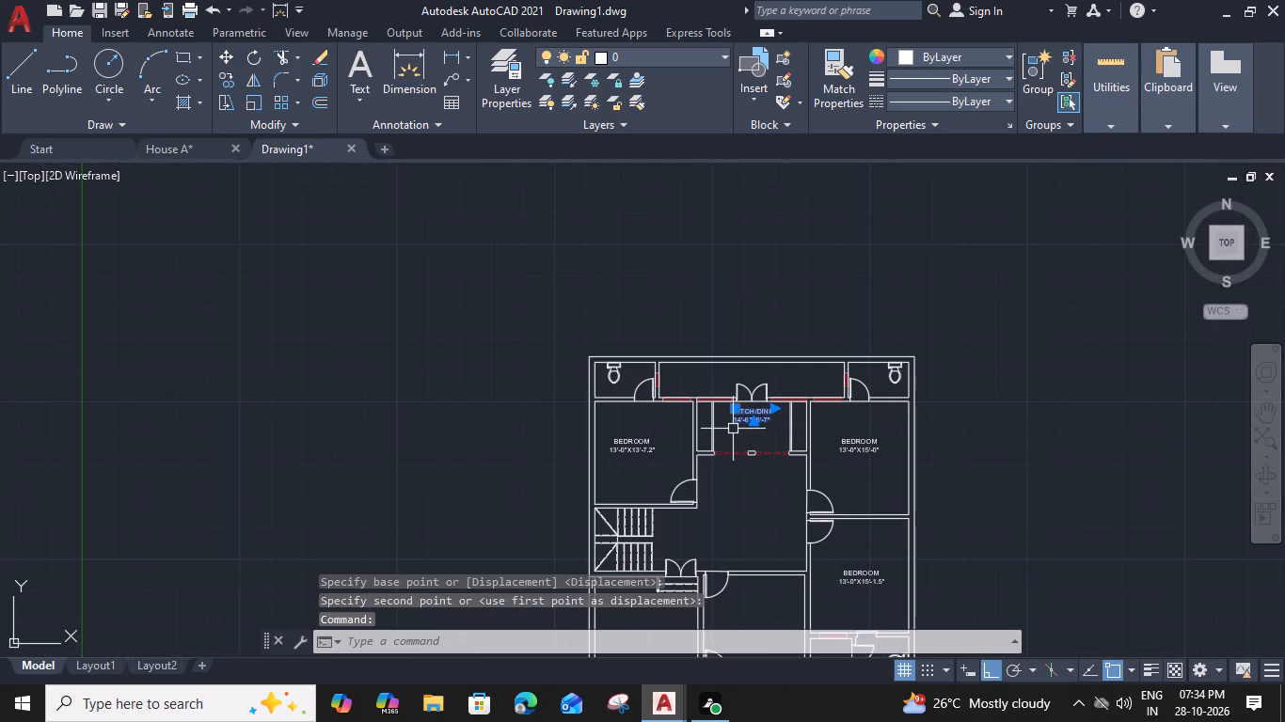
type("CO")
key("space")
scroll(734, 427, "up", 1)
left_click_drag(734, 427, 735, 440)
middle_click_drag(753, 569, 744, 482)
left_click(744, 498)
key("Escape")
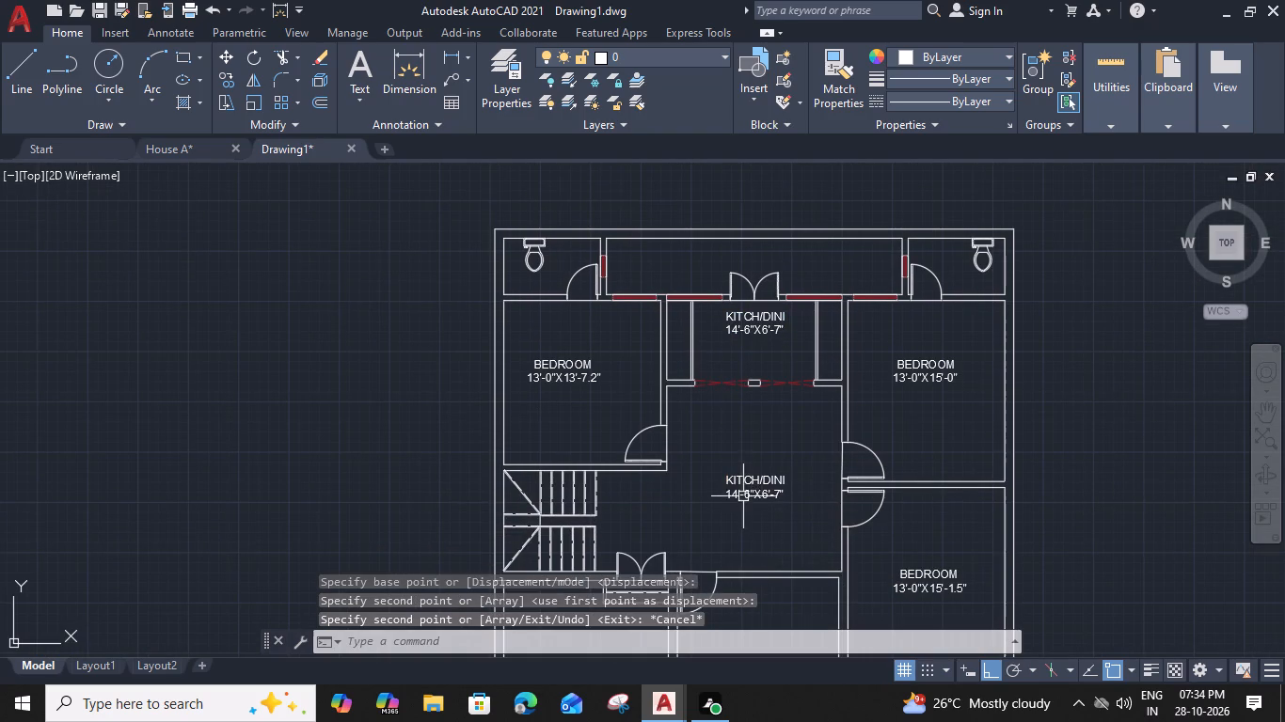
Replace the room name in the copied label in the central room with LOUNGE.
double_click(752, 479)
scroll(768, 494, "up", 2)
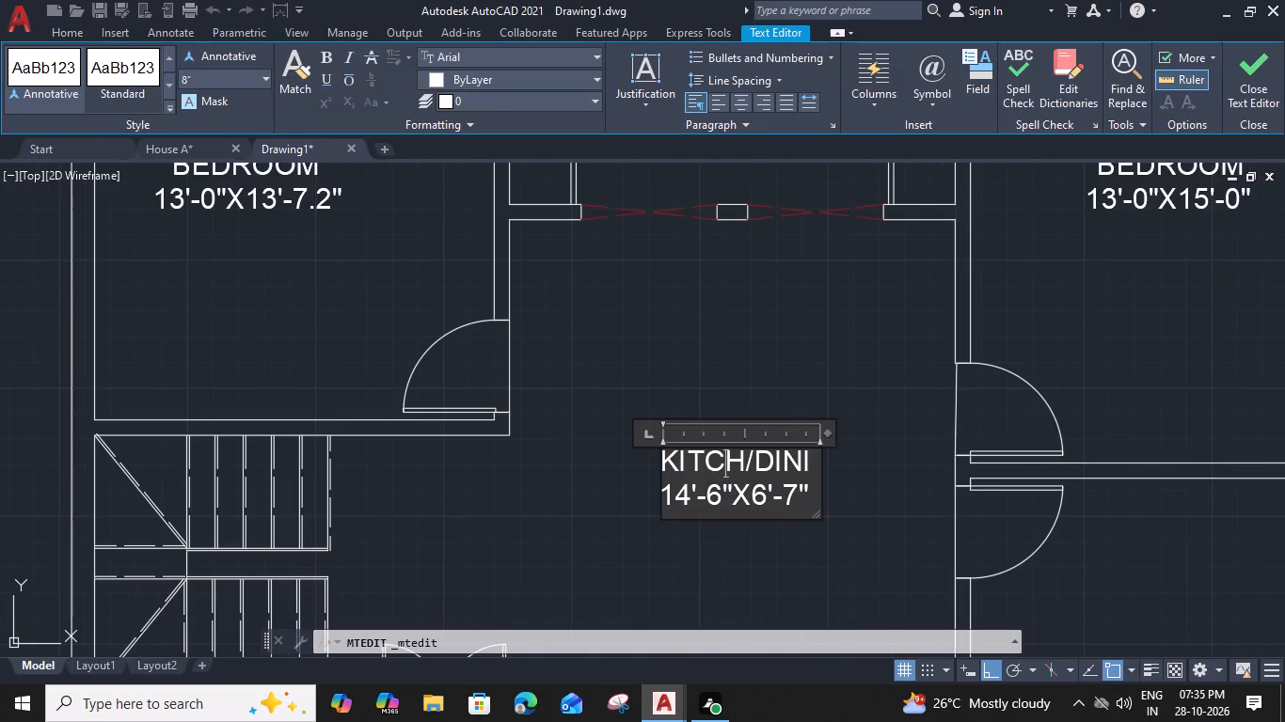
left_click_drag(811, 463, 608, 479)
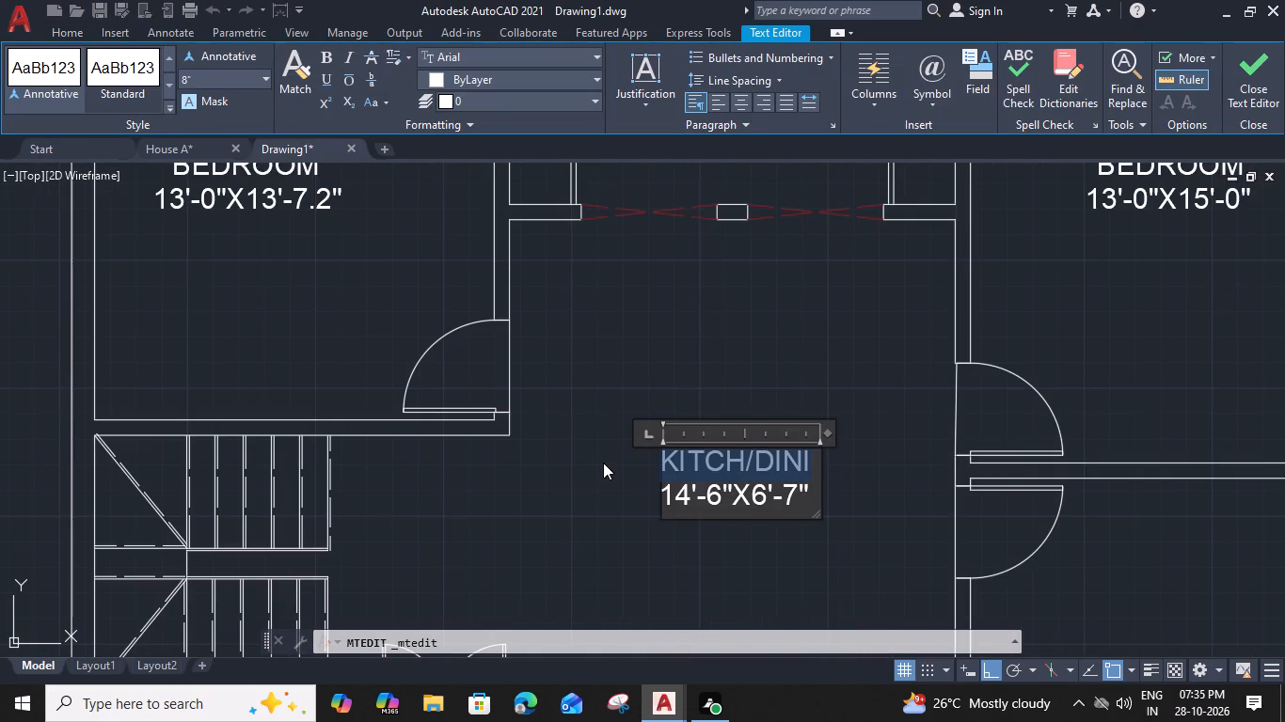
key("l")
key("o")
type("UM")
key("BackSpace")
type("NGE")
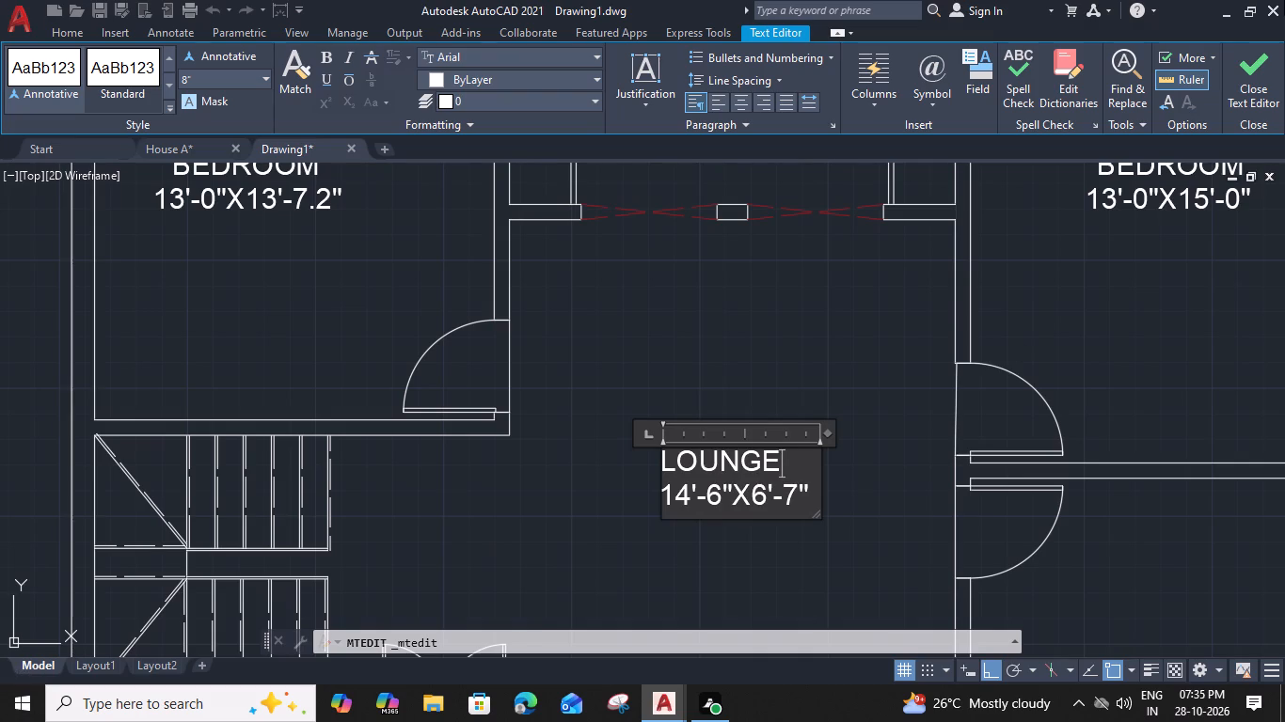
Change the dimensions in the LOUNGE label to 17'-6"X15'-4.5".
left_click_drag(684, 499, 674, 499)
key("7")
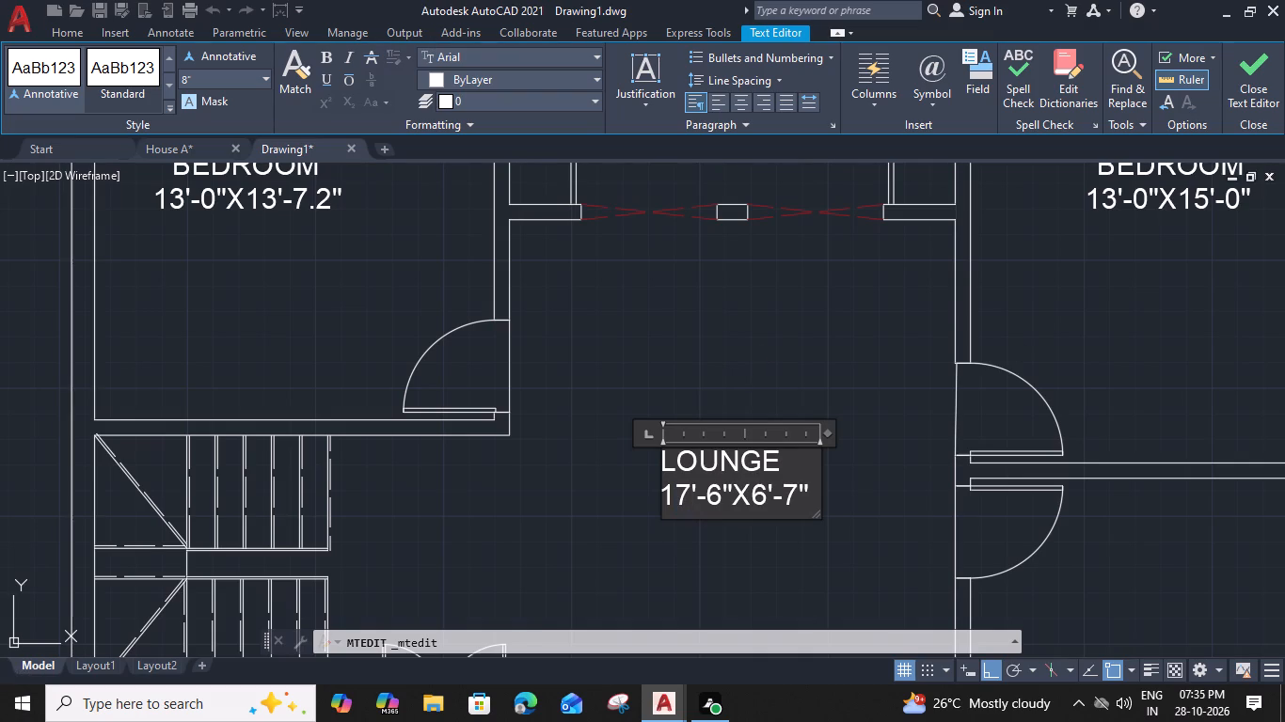
left_click(762, 495)
key("1")
key("5")
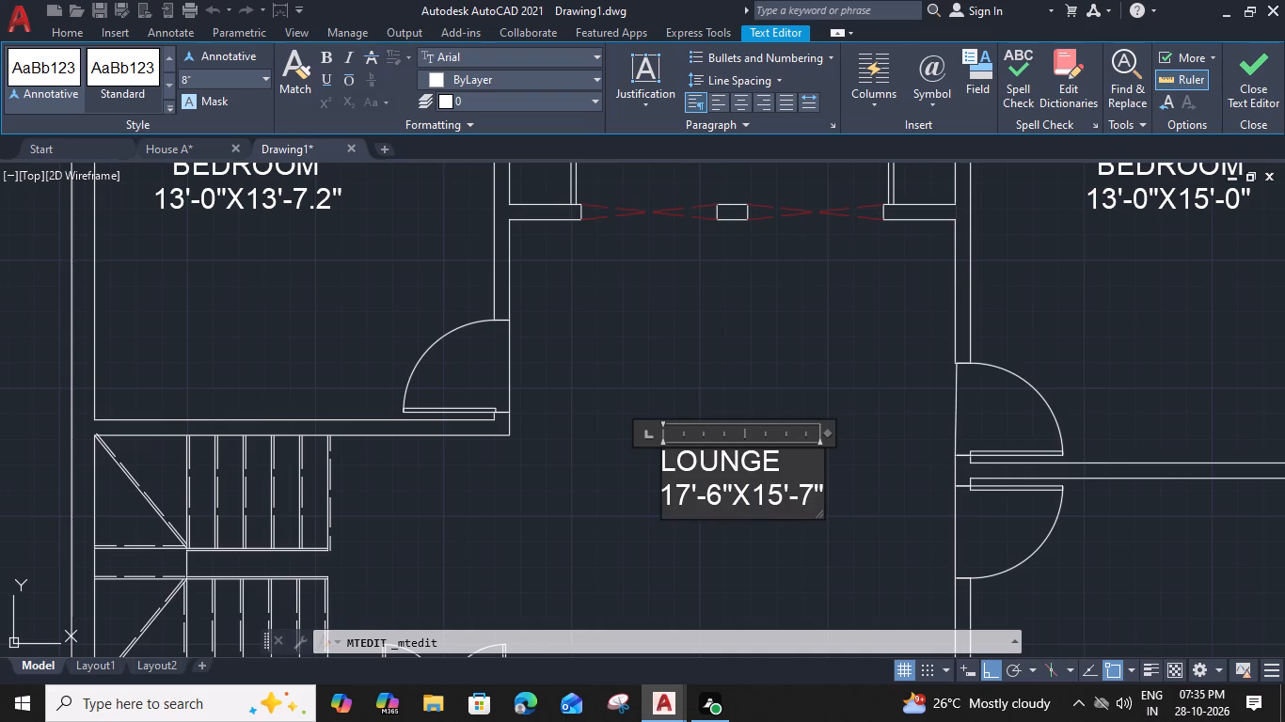
left_click_drag(804, 507, 813, 503)
key("4")
type(".5")
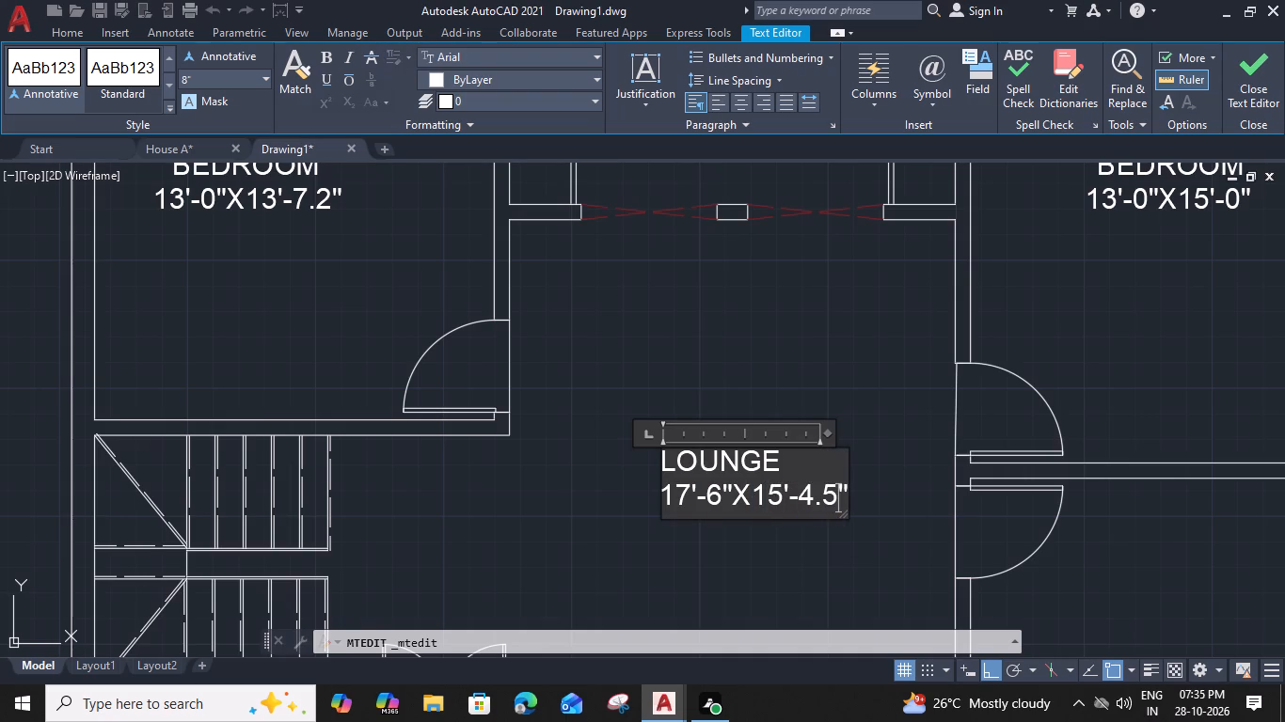
Widen the LOUNGE label's text frame to fit the dimensions and indent the room name by three spaces.
left_click_drag(831, 430, 865, 431)
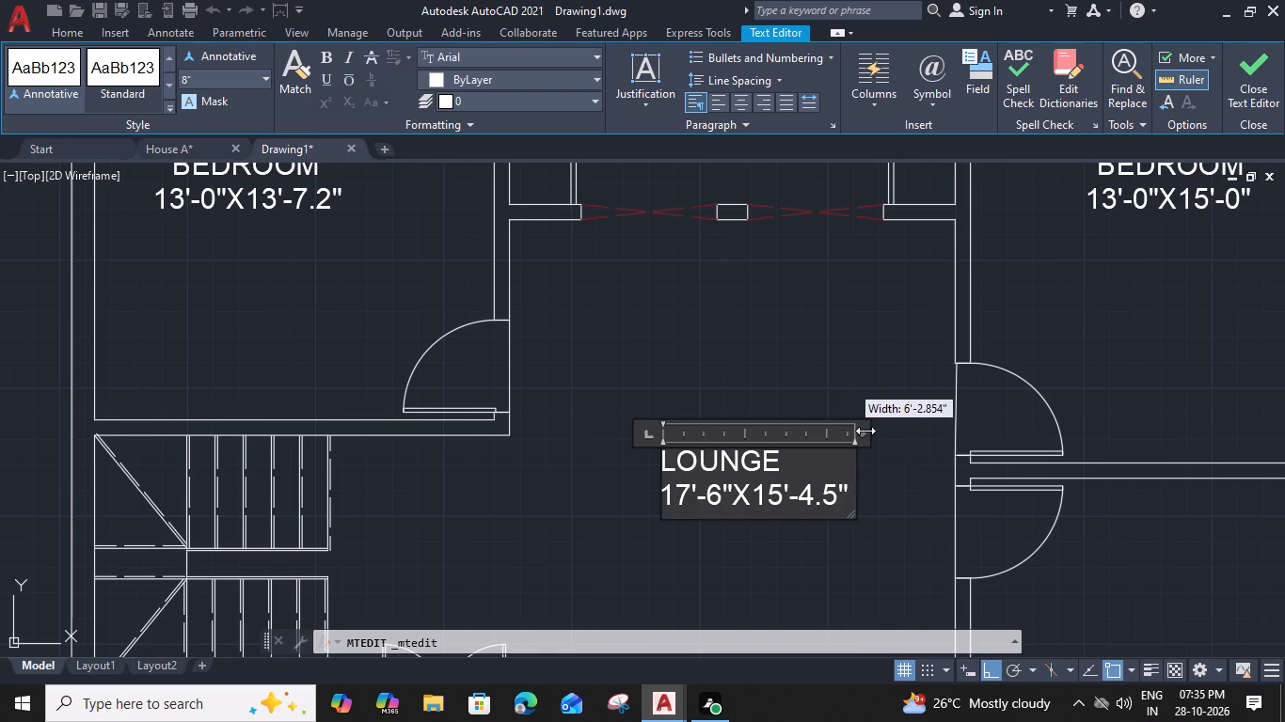
left_click_drag(865, 431, 854, 432)
left_click(666, 457)
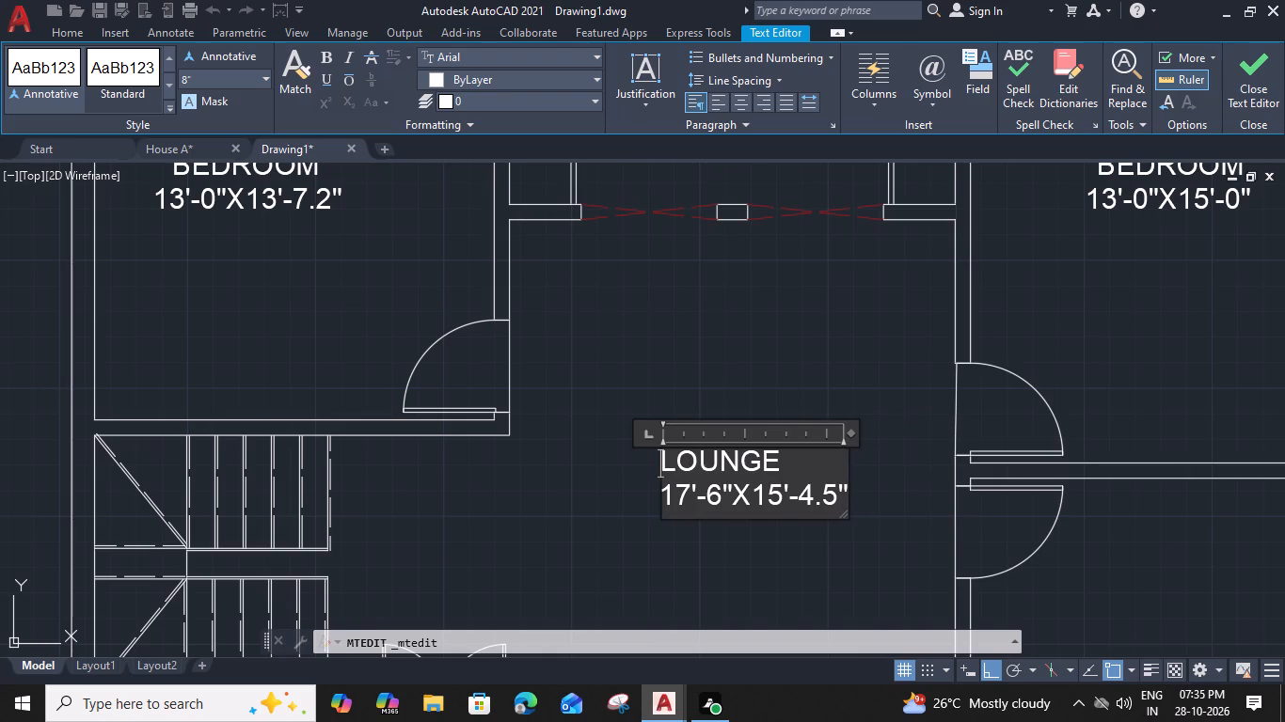
key("space")
key("space")
key("space")
left_click(769, 533)
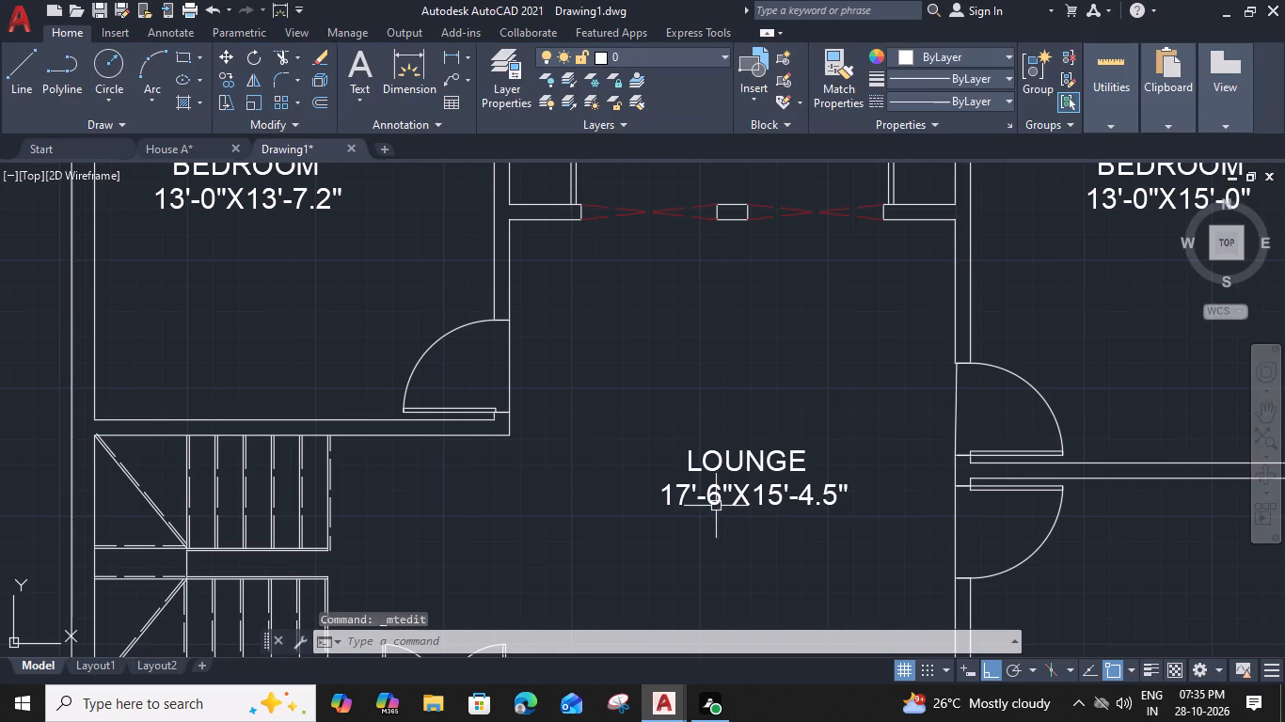
Copy the LOUNGE label straight down into the room below the lounge.
left_click(689, 494)
type("CO")
key("space")
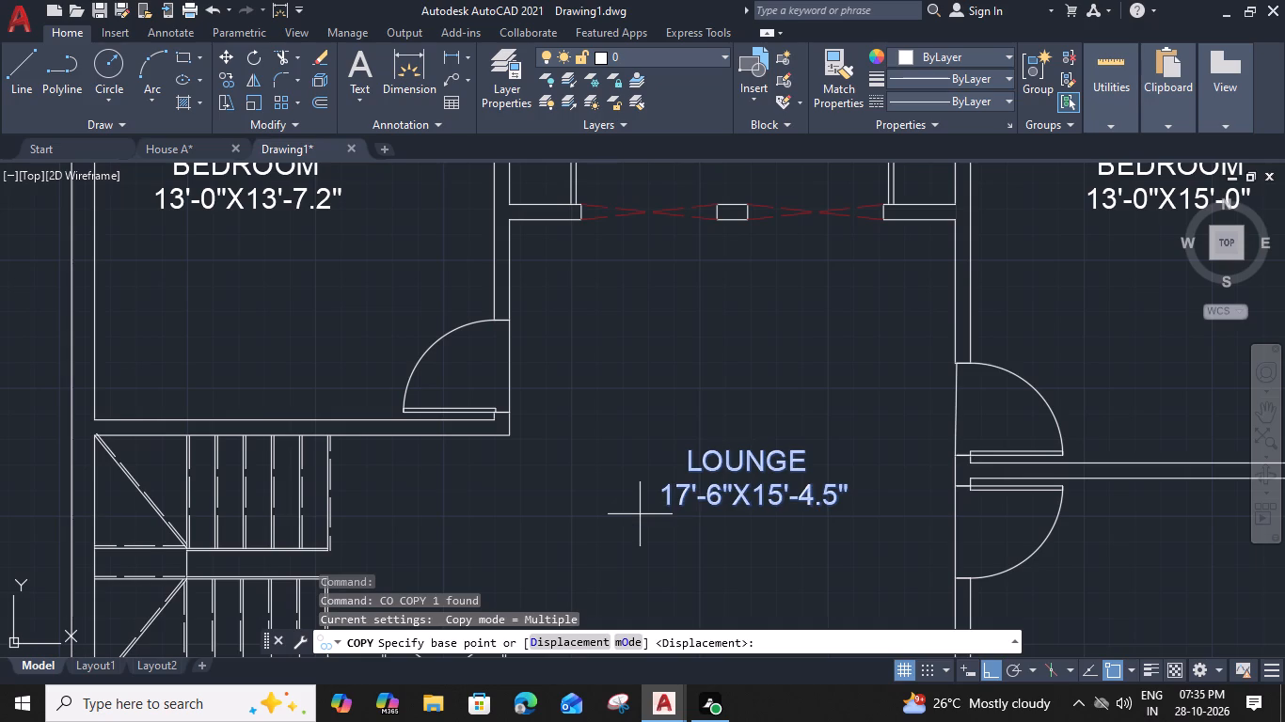
left_click(672, 510)
middle_click_drag(669, 520, 649, 160)
middle_click_drag(637, 496, 641, 406)
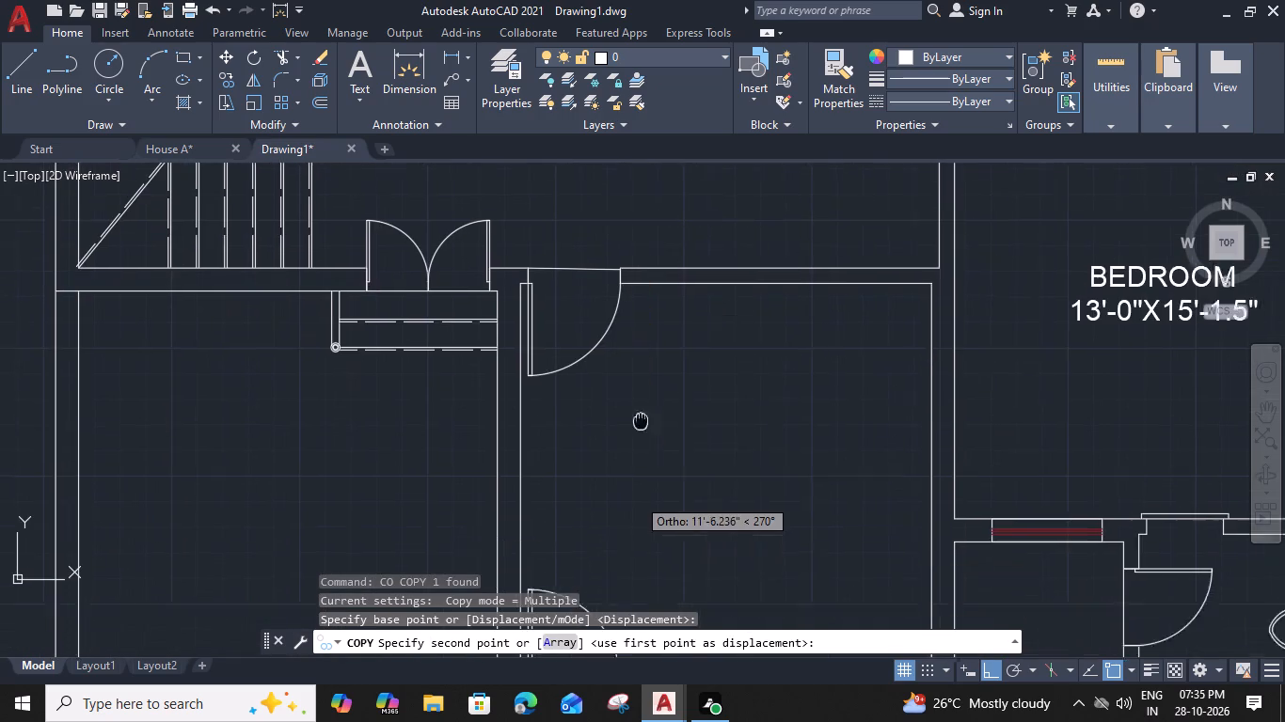
middle_click_drag(641, 406, 644, 316)
left_click(648, 401)
key("Escape")
Replace LOUNGE with DRAWING in the copied label and remove one space from its indent.
double_click(691, 388)
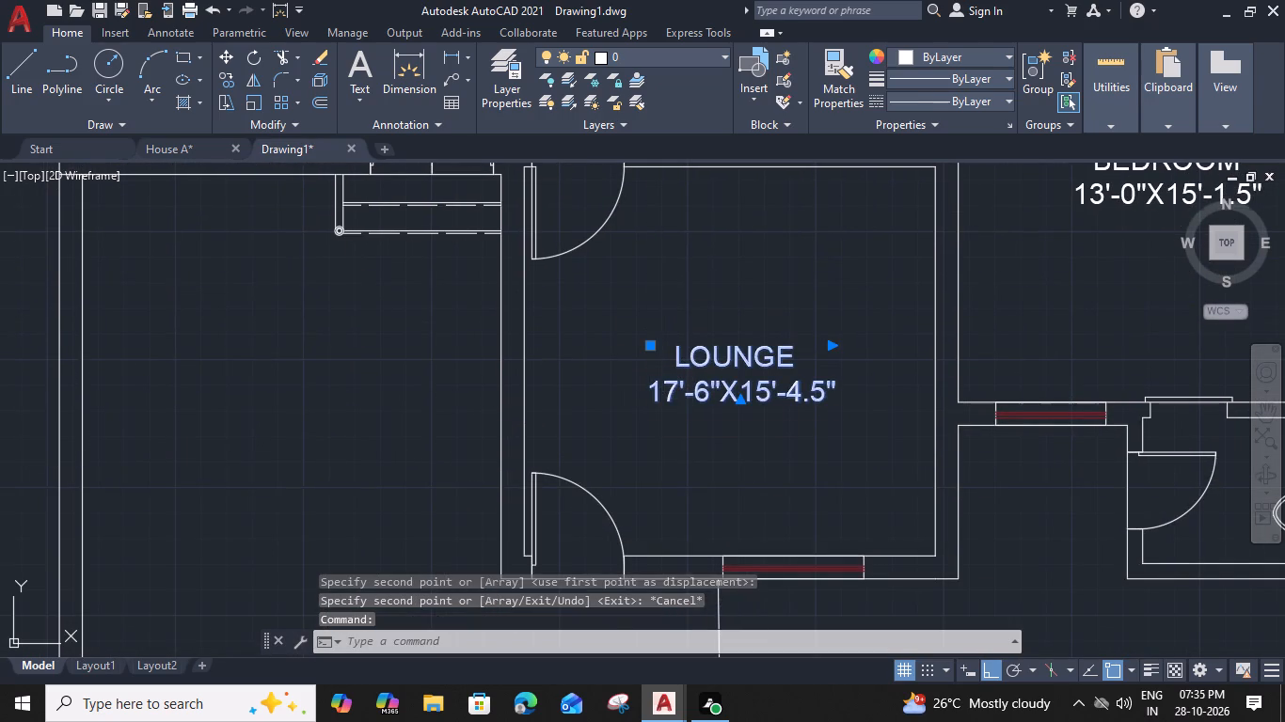
scroll(792, 349, "up", 1)
left_click_drag(792, 351, 621, 361)
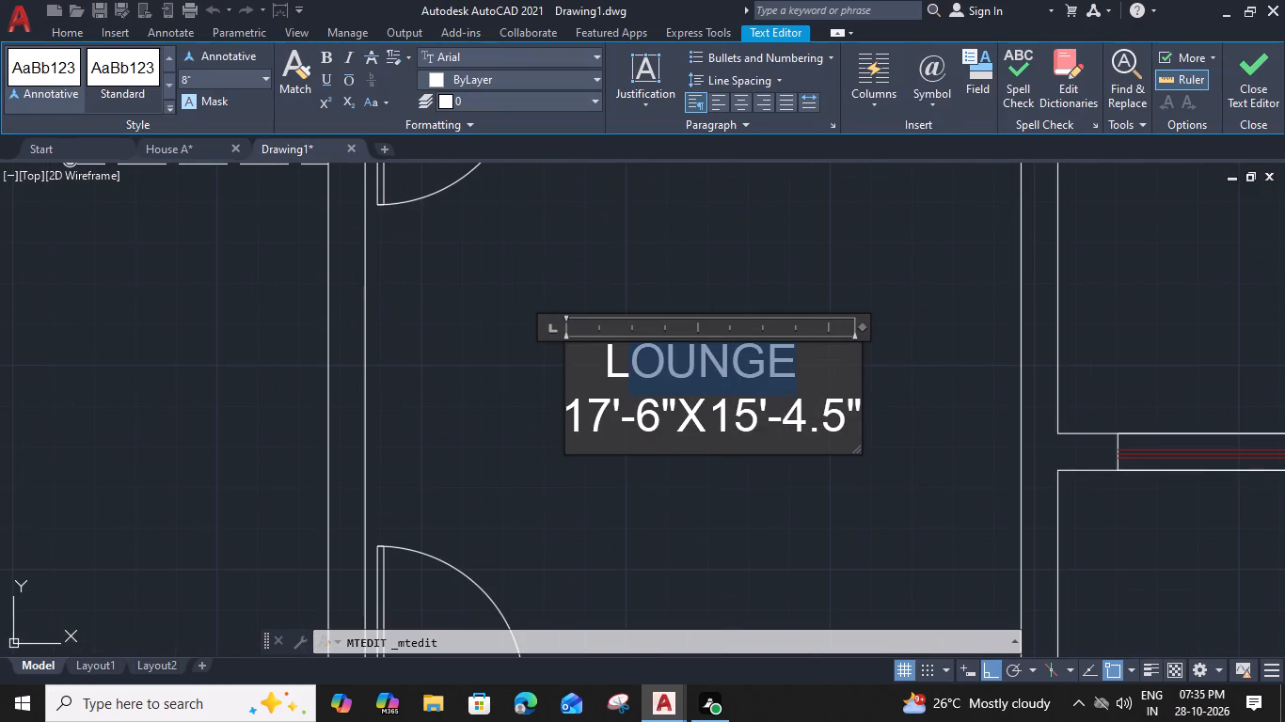
left_click_drag(621, 361, 609, 358)
key("d")
key("r")
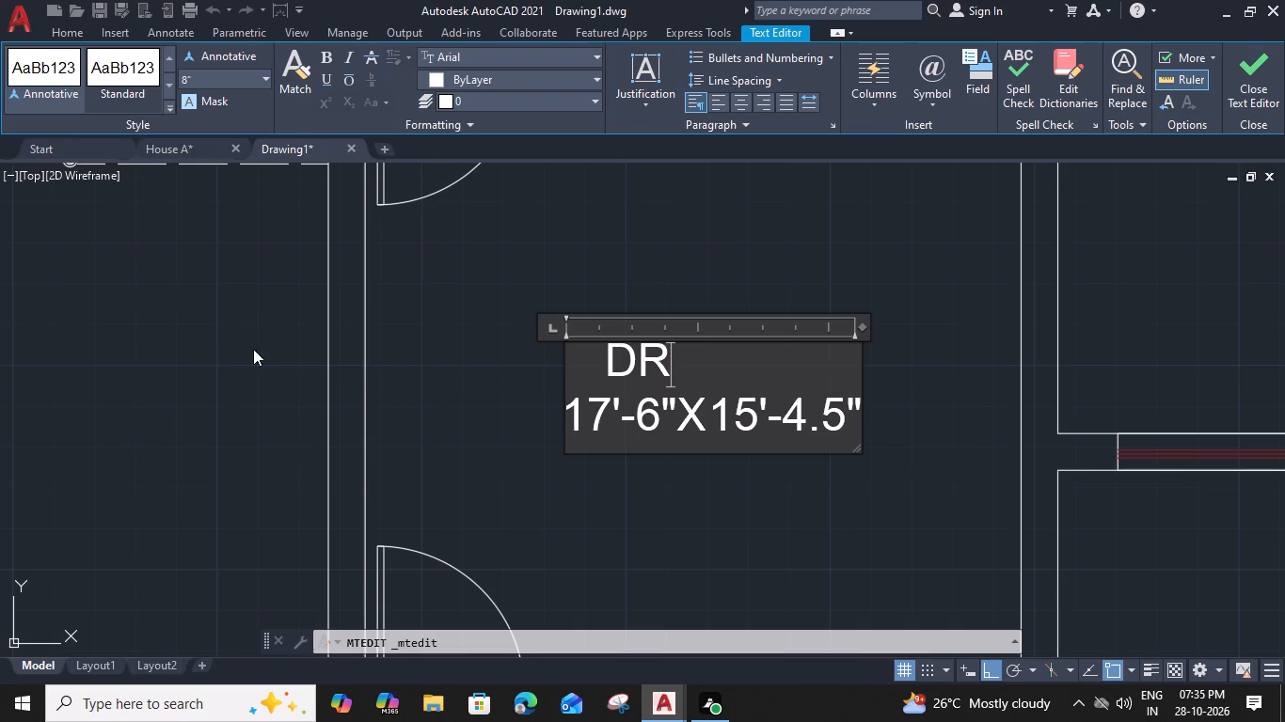
type("AWIM")
key("BackSpace")
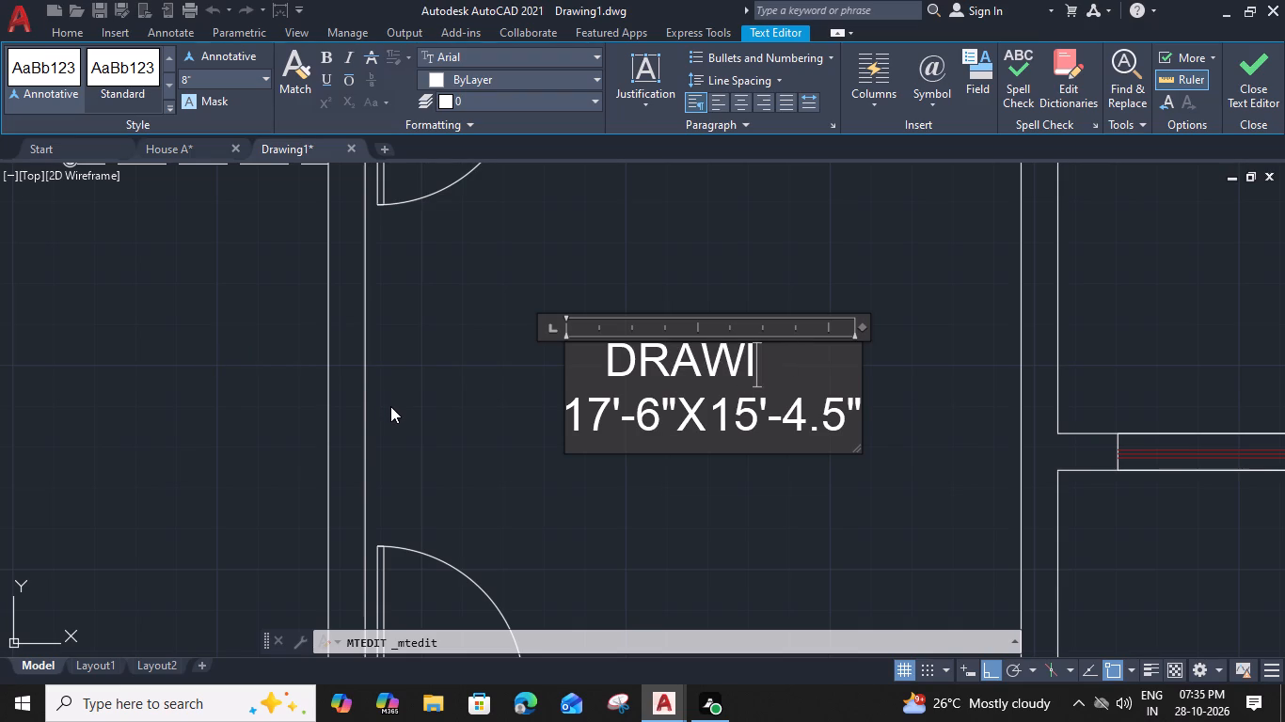
type("NG")
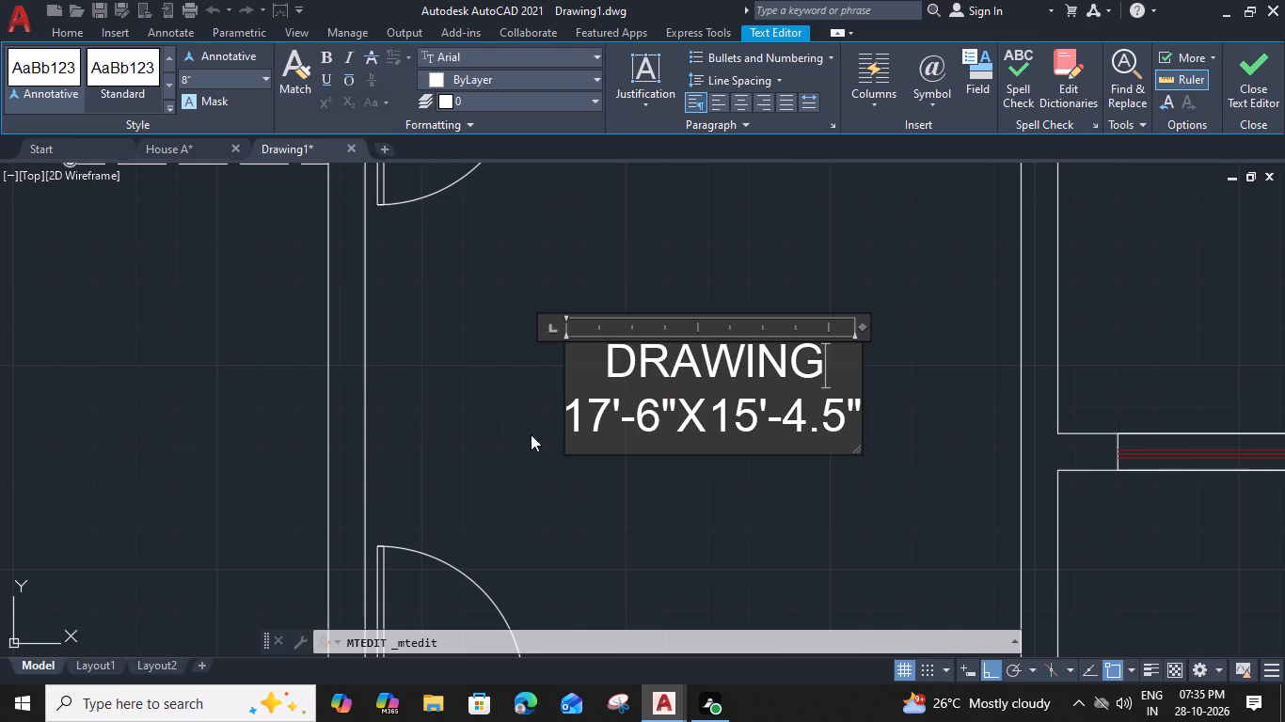
left_click(603, 366)
key("BackSpace")
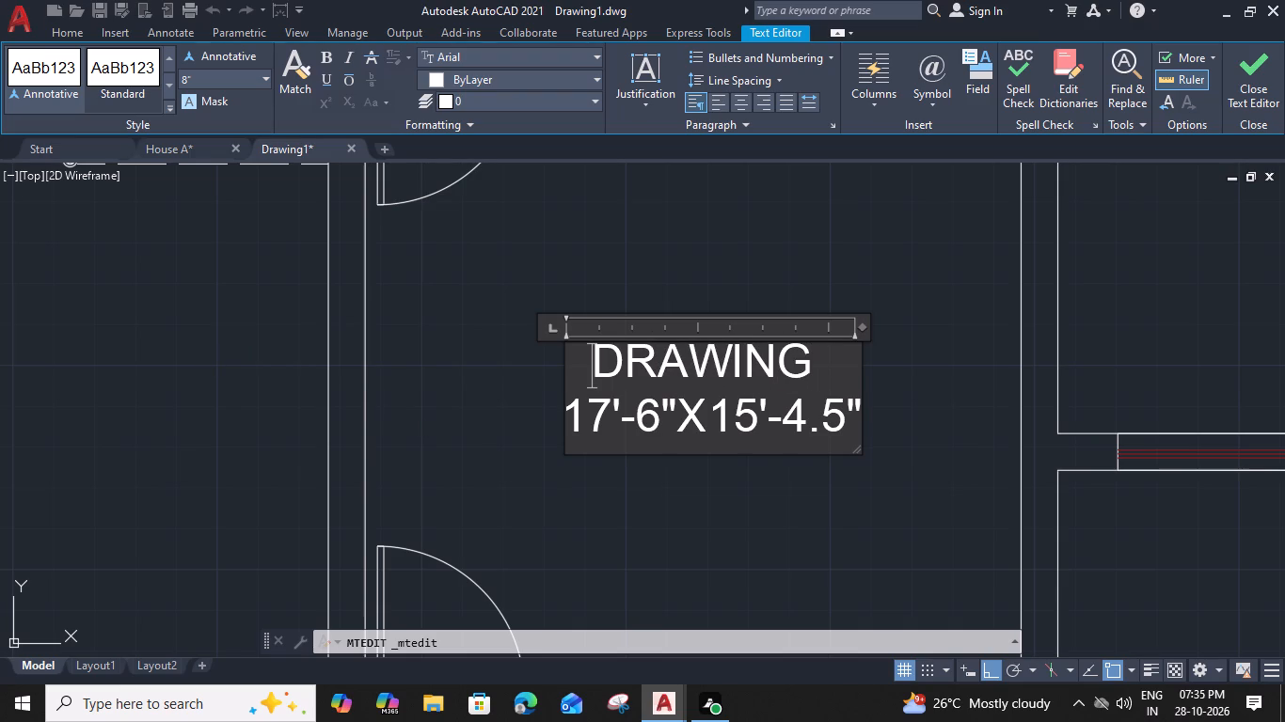
Change the dimensions in the DRAWING label to 13'-4.5"X12'-6".
scroll(599, 433, "up", 1)
left_click_drag(598, 426, 589, 423)
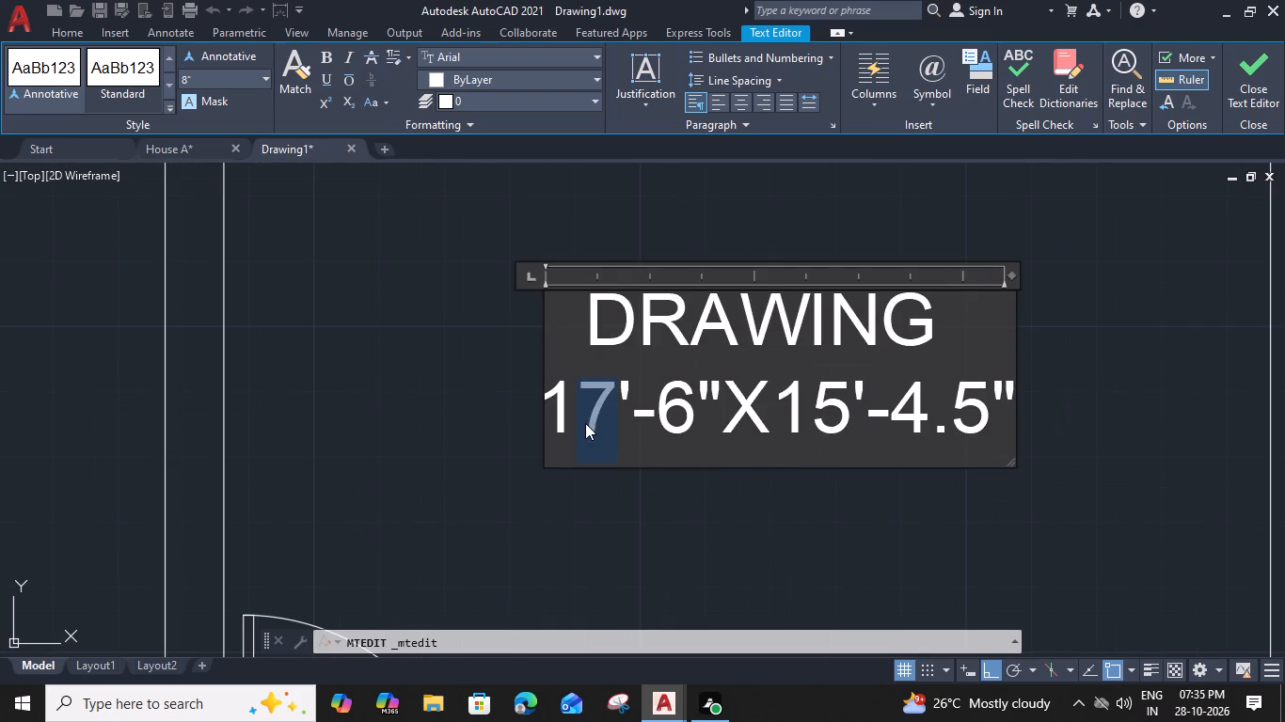
key("3")
left_click_drag(652, 416, 672, 427)
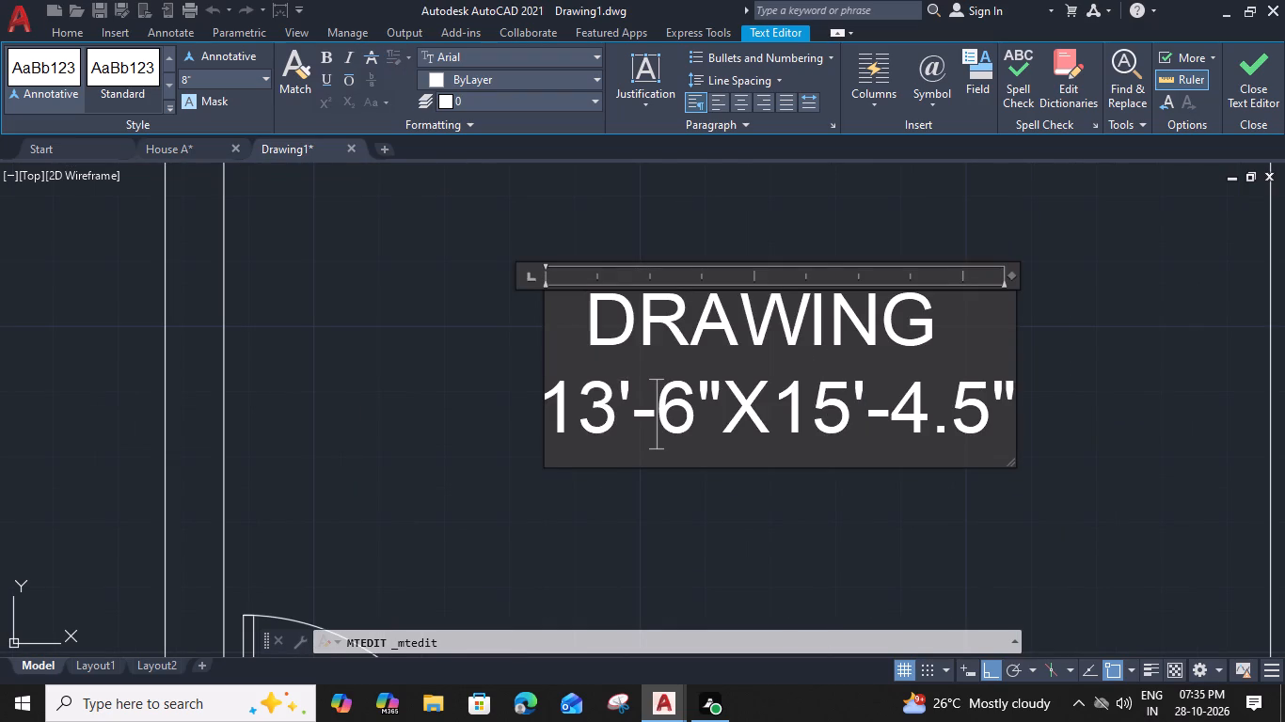
left_click_drag(672, 427, 678, 427)
key("4")
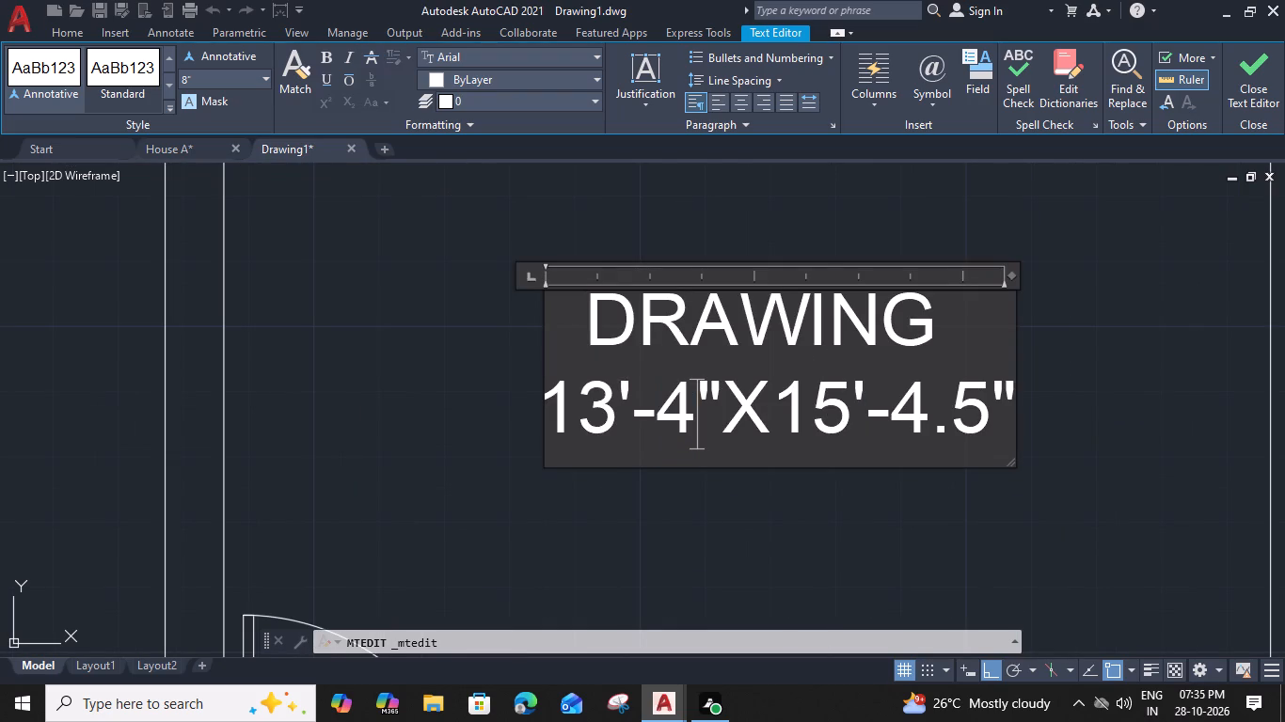
key("period")
key("5")
middle_click_drag(767, 441, 599, 443)
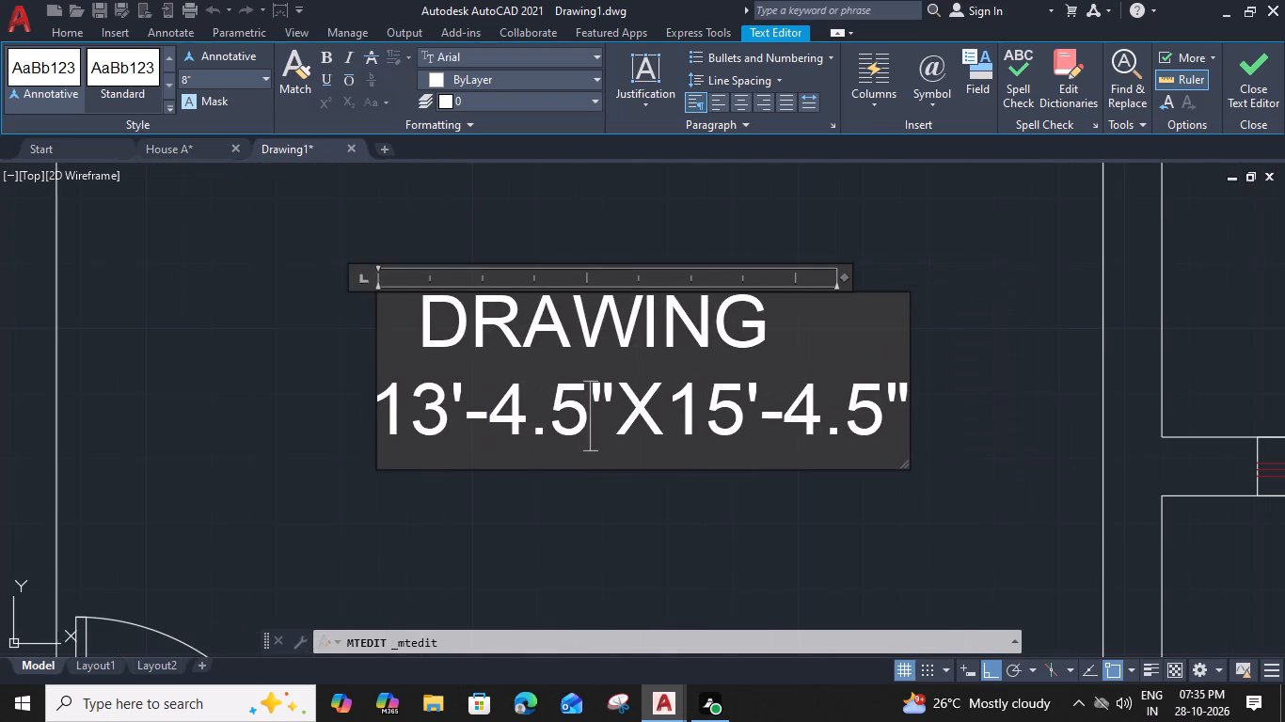
left_click_drag(740, 411, 714, 410)
key("2")
left_click_drag(878, 416, 827, 420)
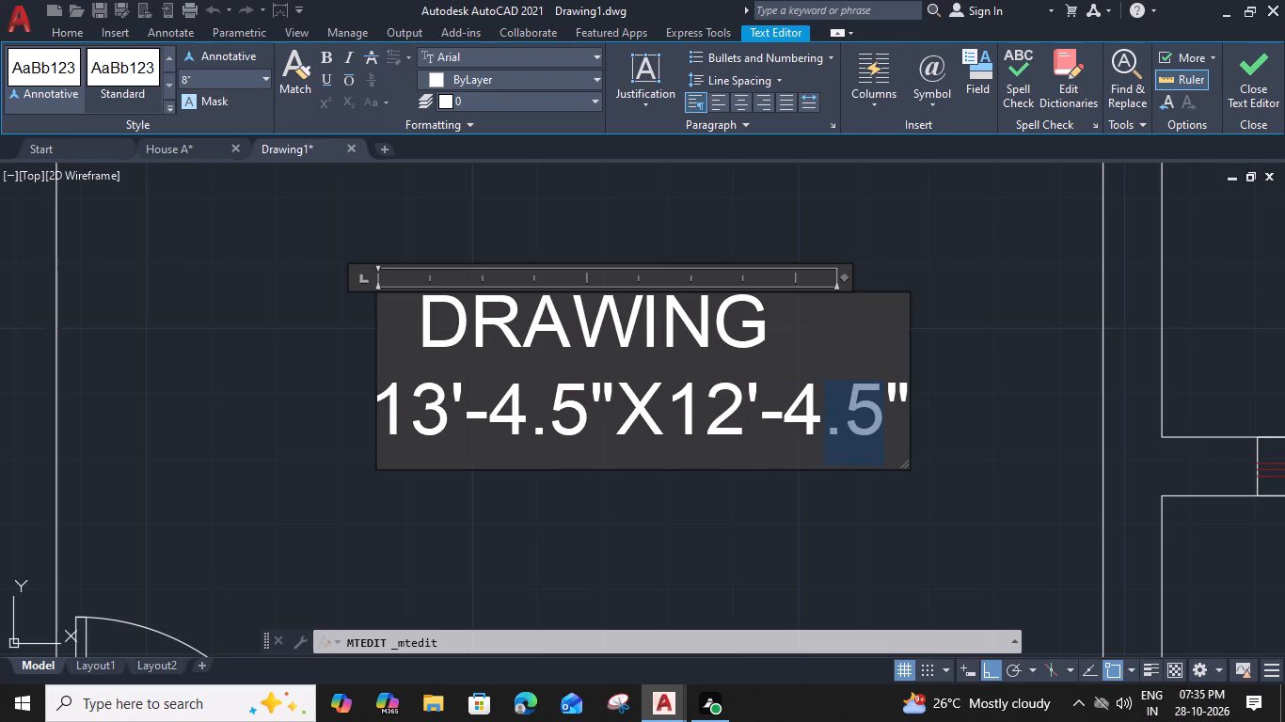
left_click_drag(827, 420, 789, 419)
key("6")
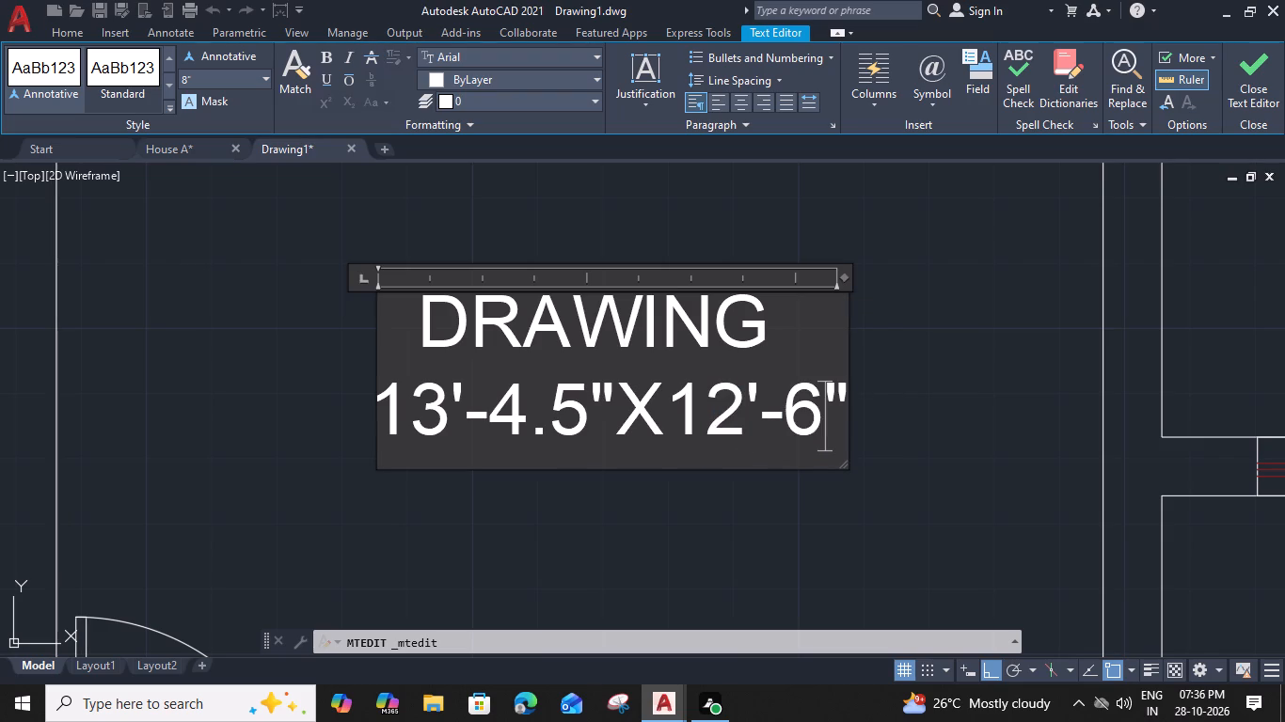
left_click(902, 414)
Copy the DRAWING label horizontally into the open area west of the drawing room, below the staircase.
scroll(902, 414, "down", 3)
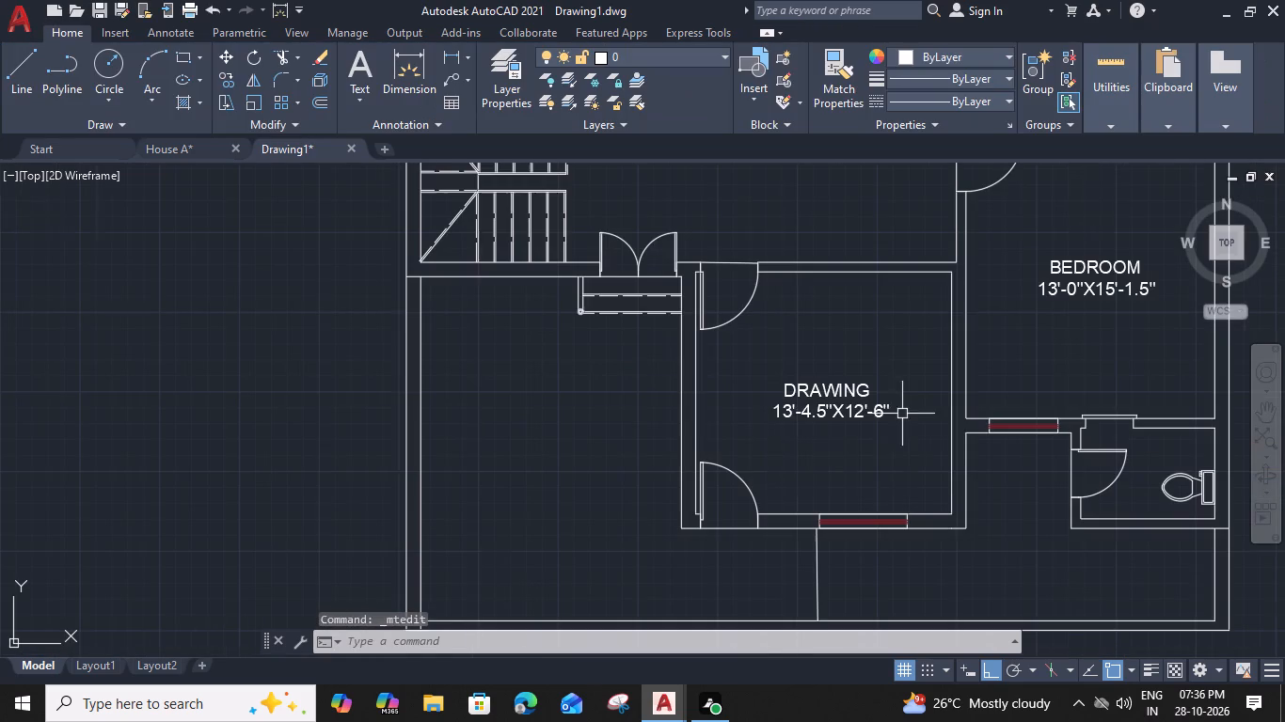
left_click(790, 412)
key("c")
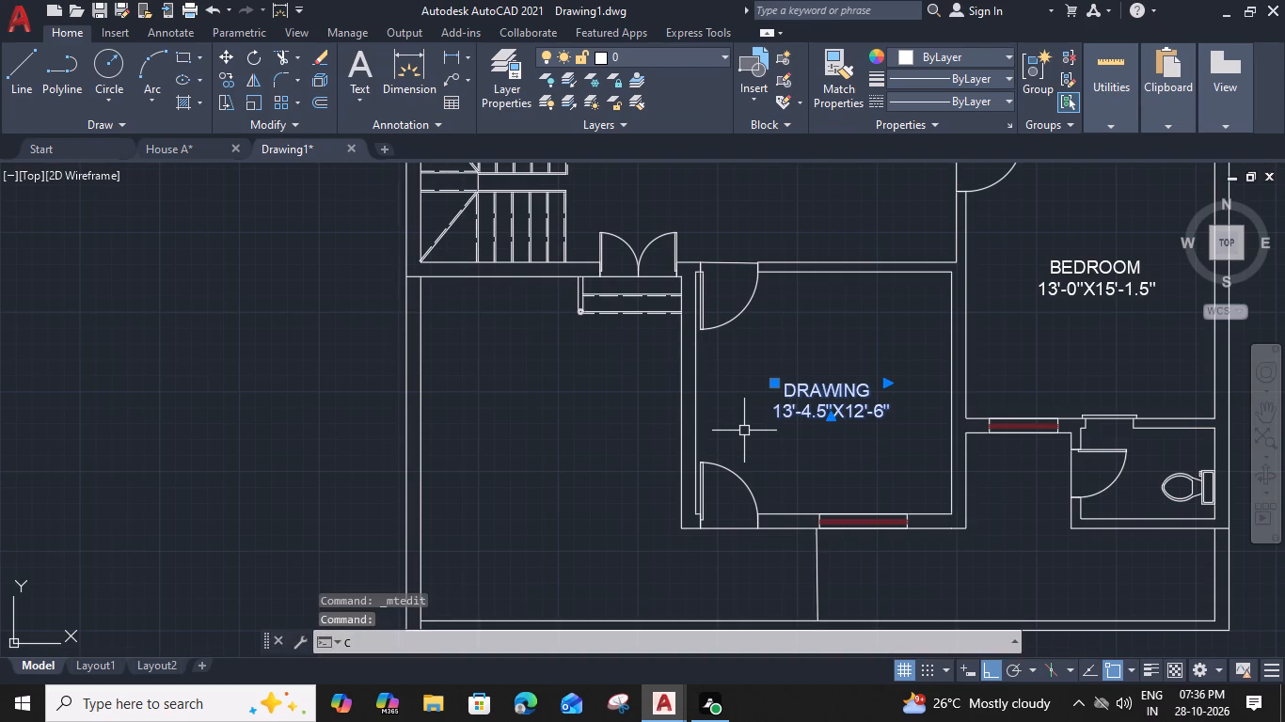
key("o")
key("space")
left_click_drag(776, 422, 758, 427)
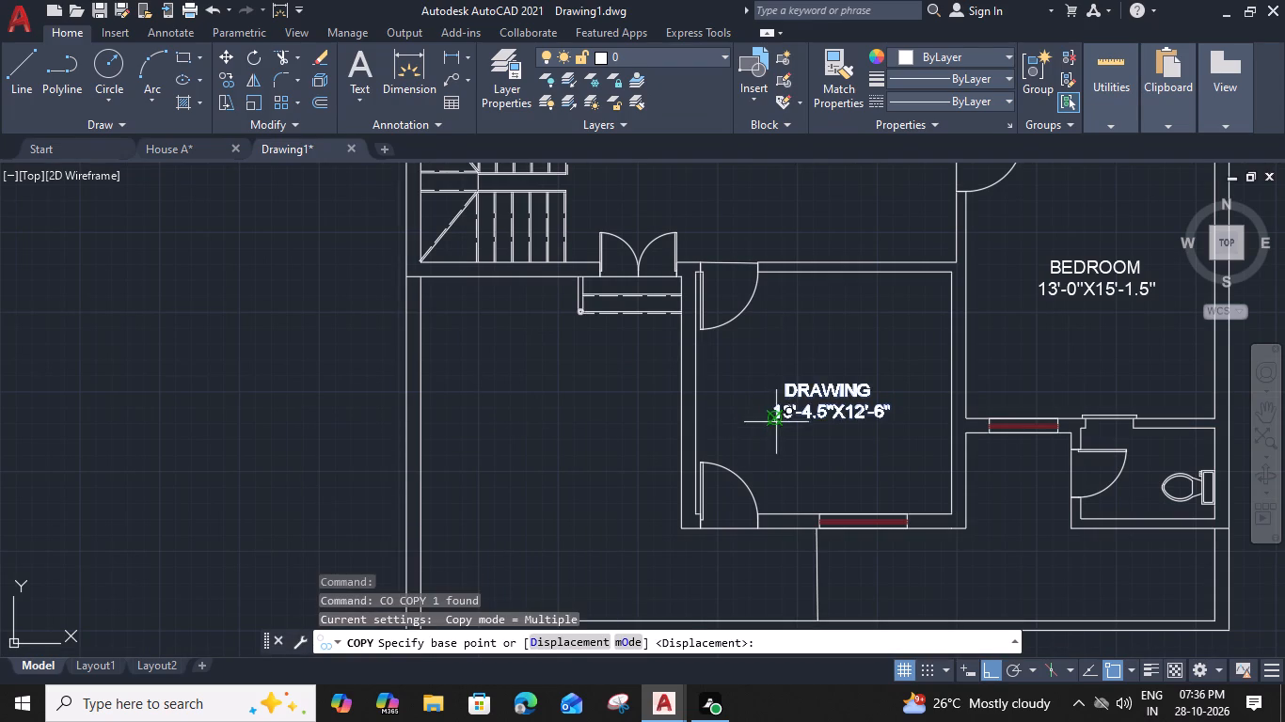
left_click(496, 445)
key("Escape")
Replace the room name in the copied label with CAR PORCH, without a leading indent.
double_click(517, 399)
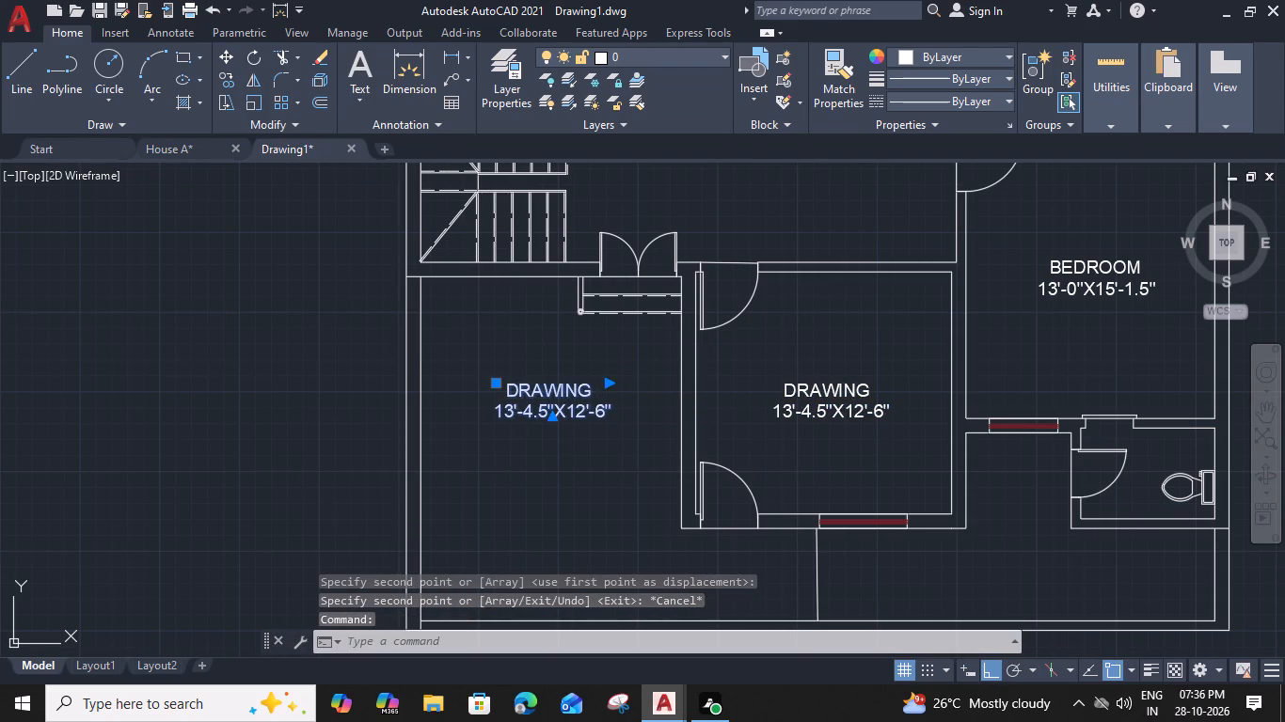
scroll(530, 379, "up", 1)
left_click_drag(626, 399, 452, 415)
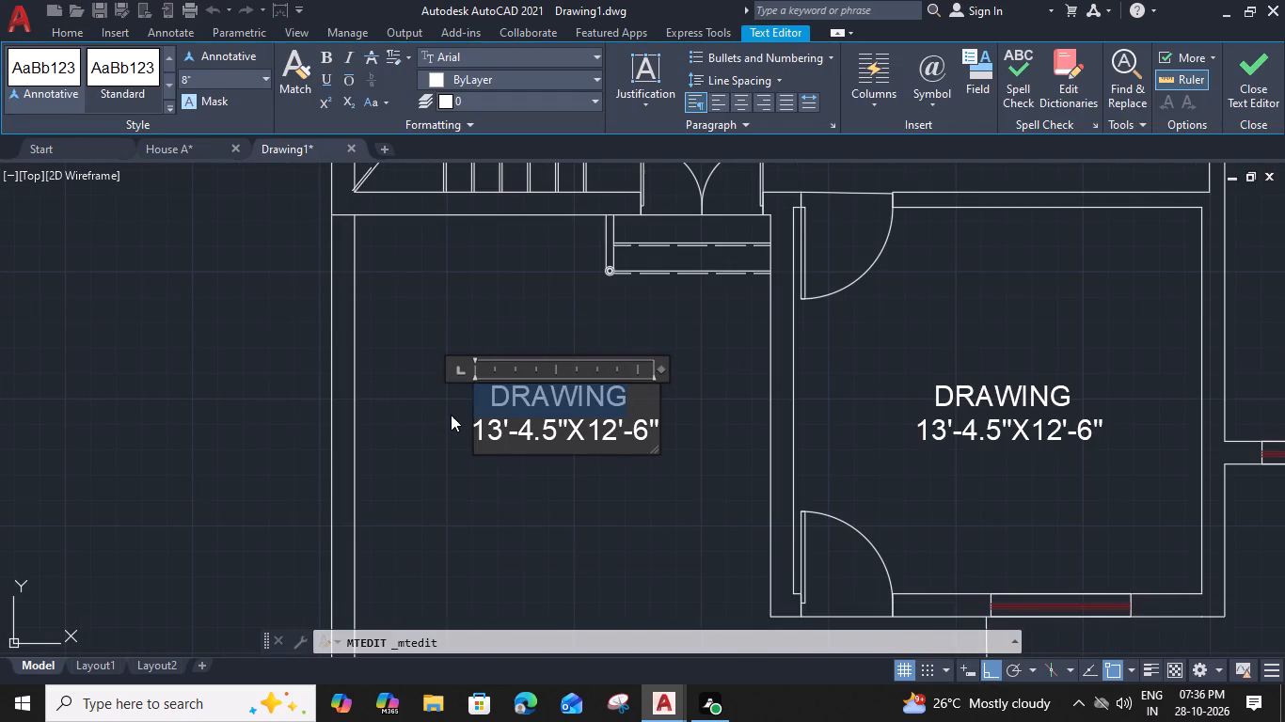
type("CAR")
key("space")
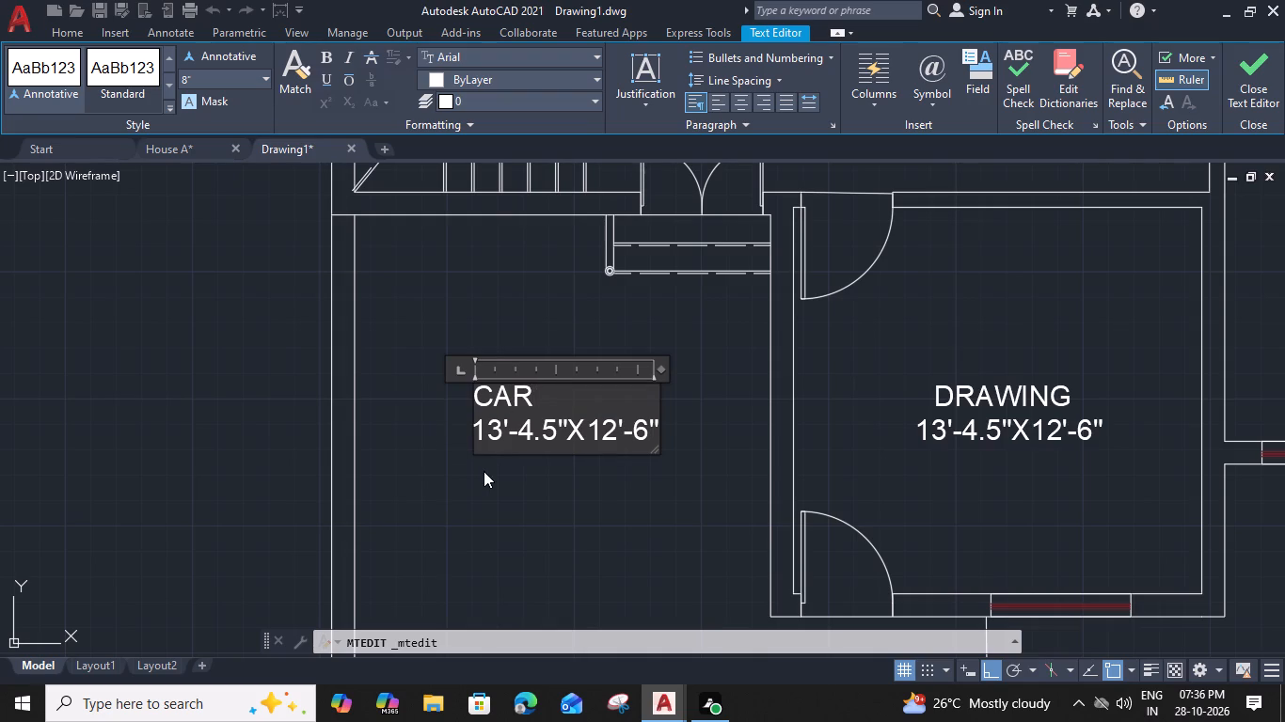
key("p")
type("ORCH")
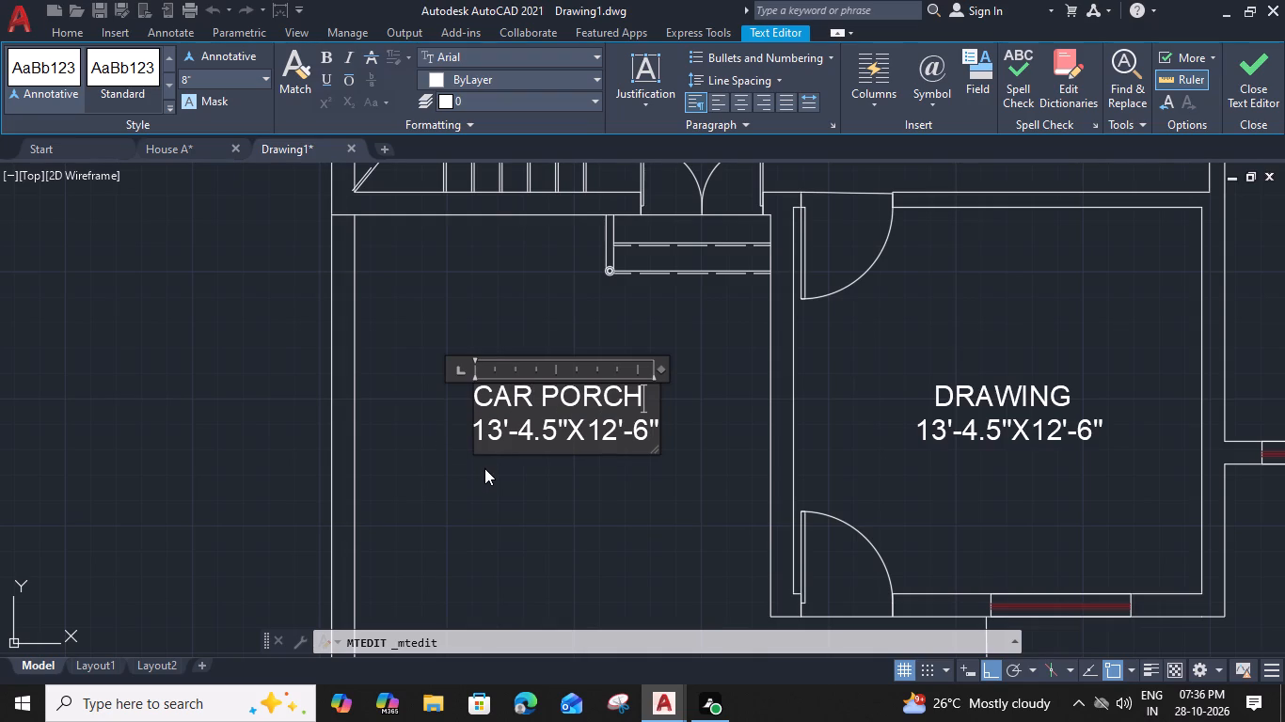
Change the dimensions in the CAR PORCH label to 17'-1.5"X18'-0" and finish editing the text.
middle_click_drag(496, 500, 527, 494)
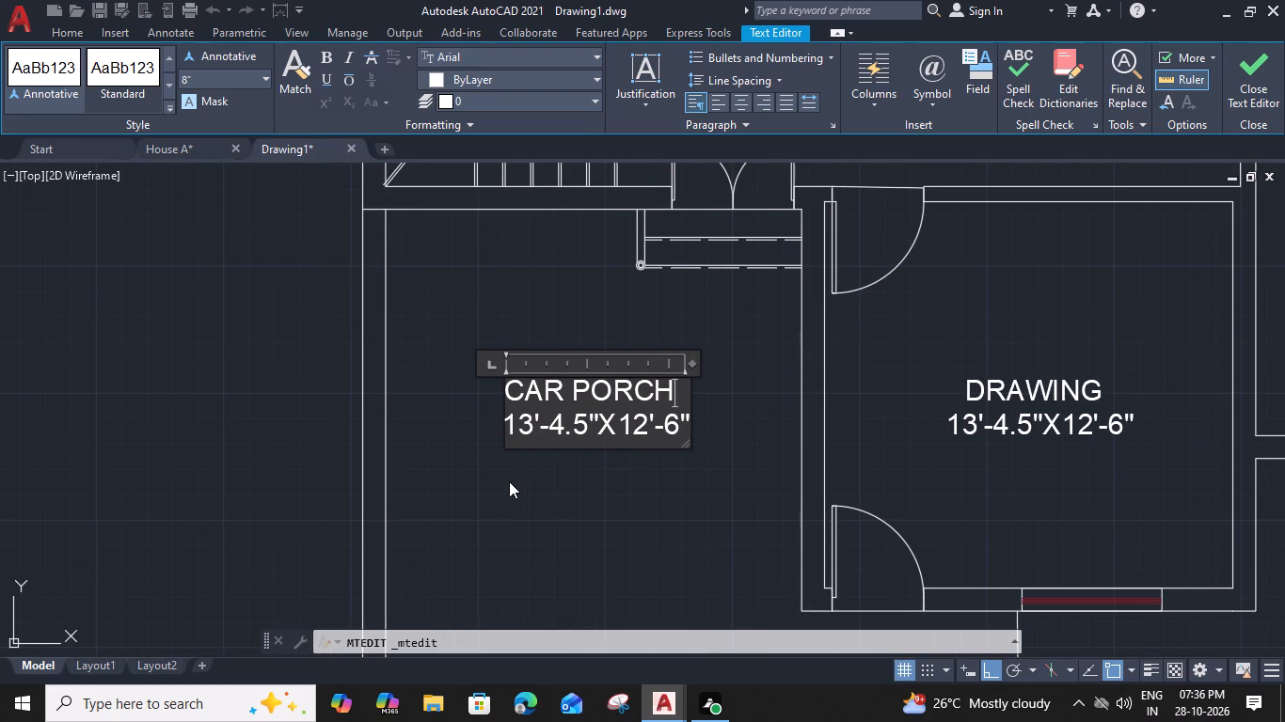
middle_click_drag(522, 485, 521, 485)
middle_click_drag(521, 485, 547, 480)
scroll(563, 445, "up", 1)
left_click_drag(553, 421, 537, 421)
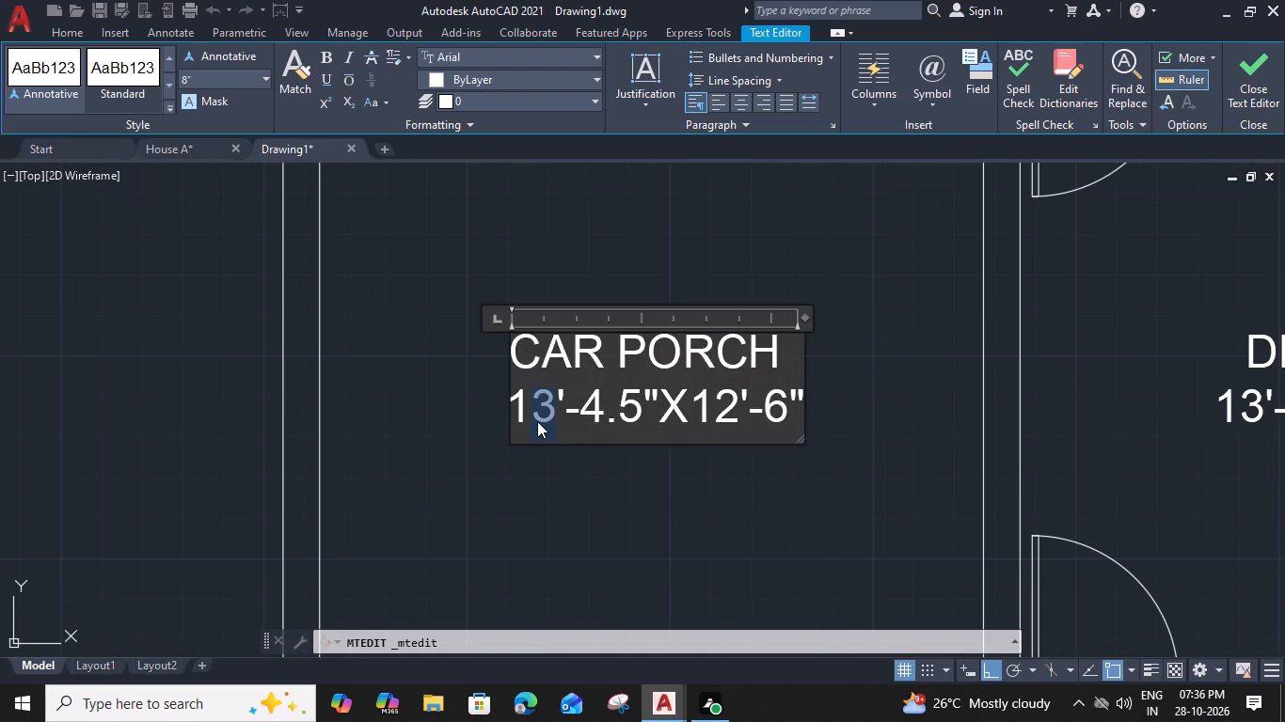
key("7")
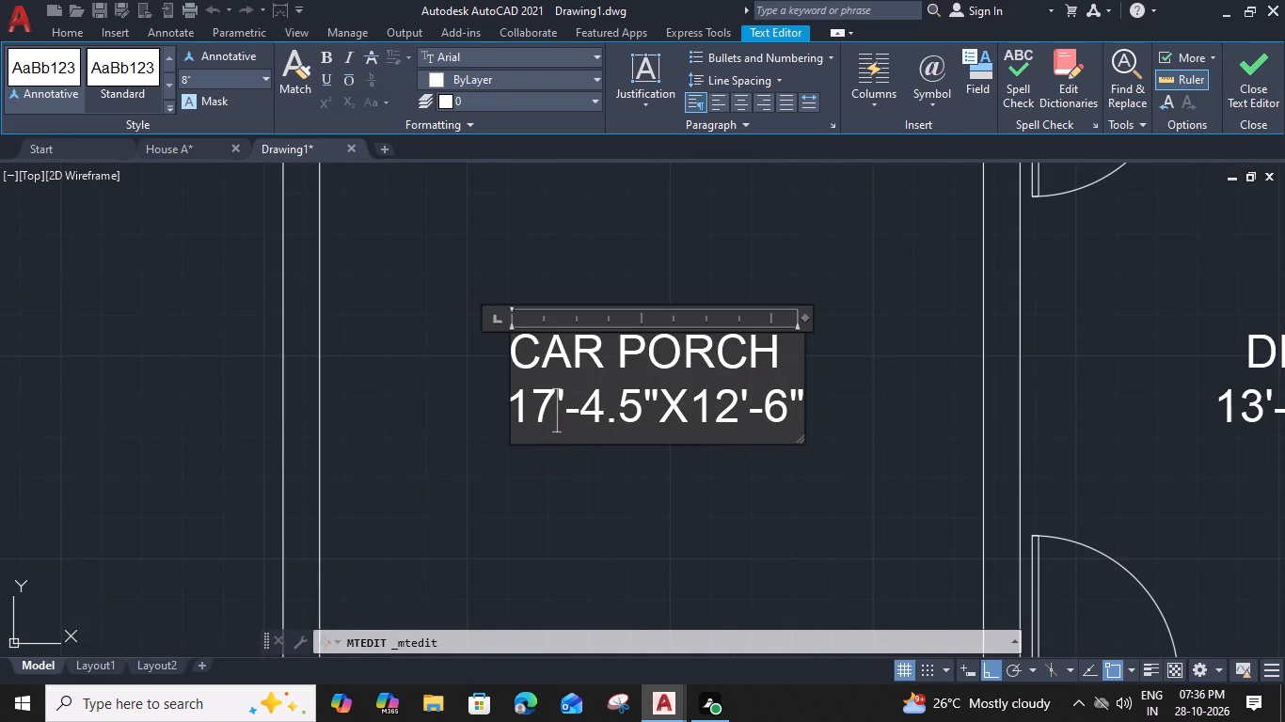
left_click_drag(642, 416, 587, 416)
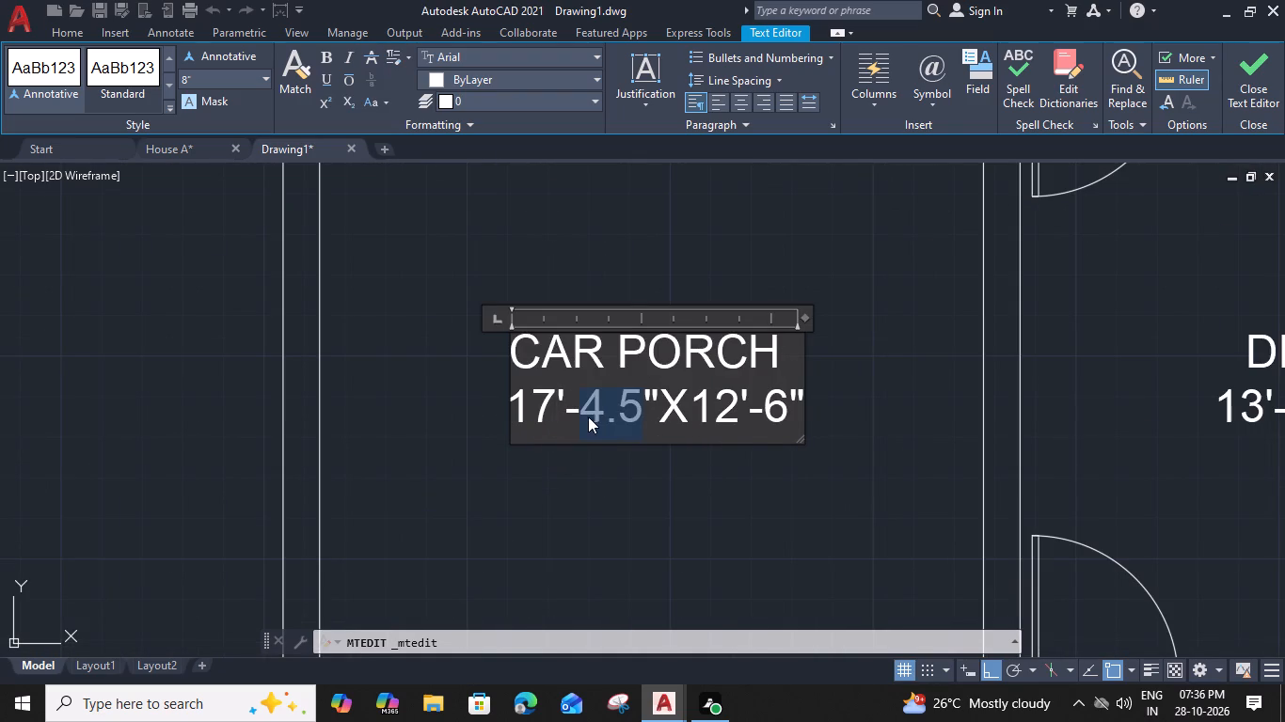
type("1.5")
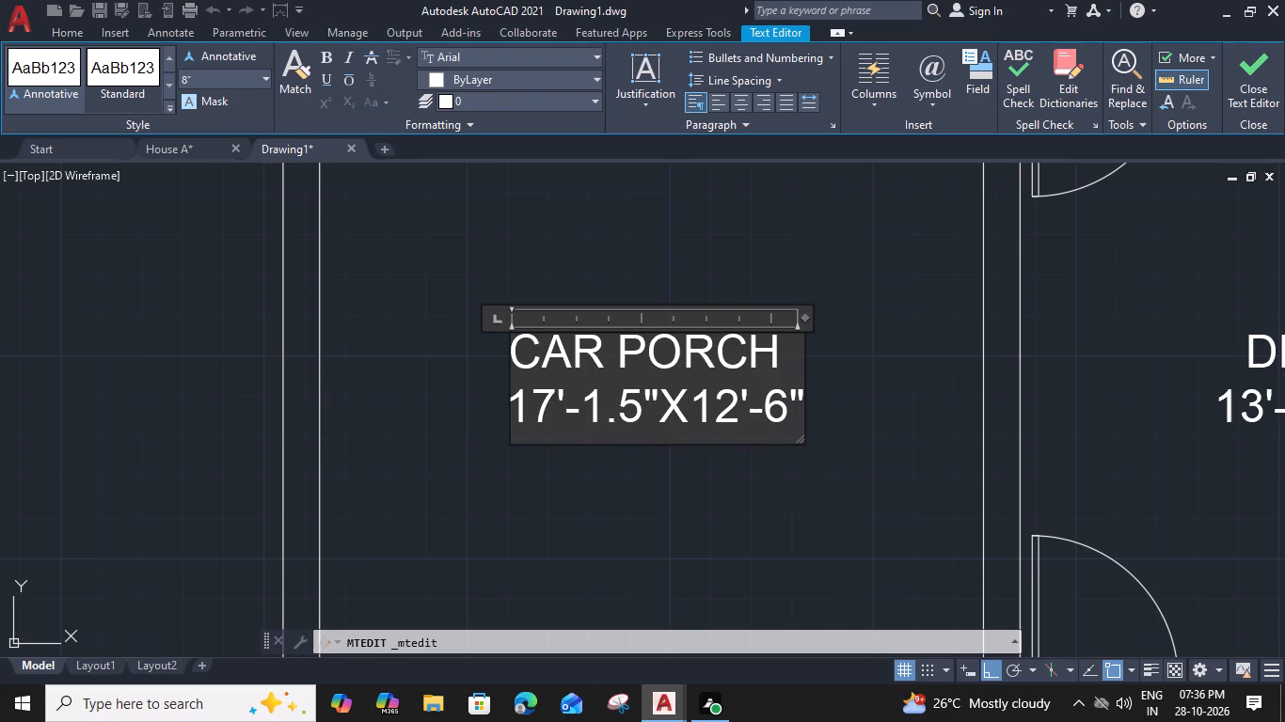
left_click_drag(732, 419, 698, 416)
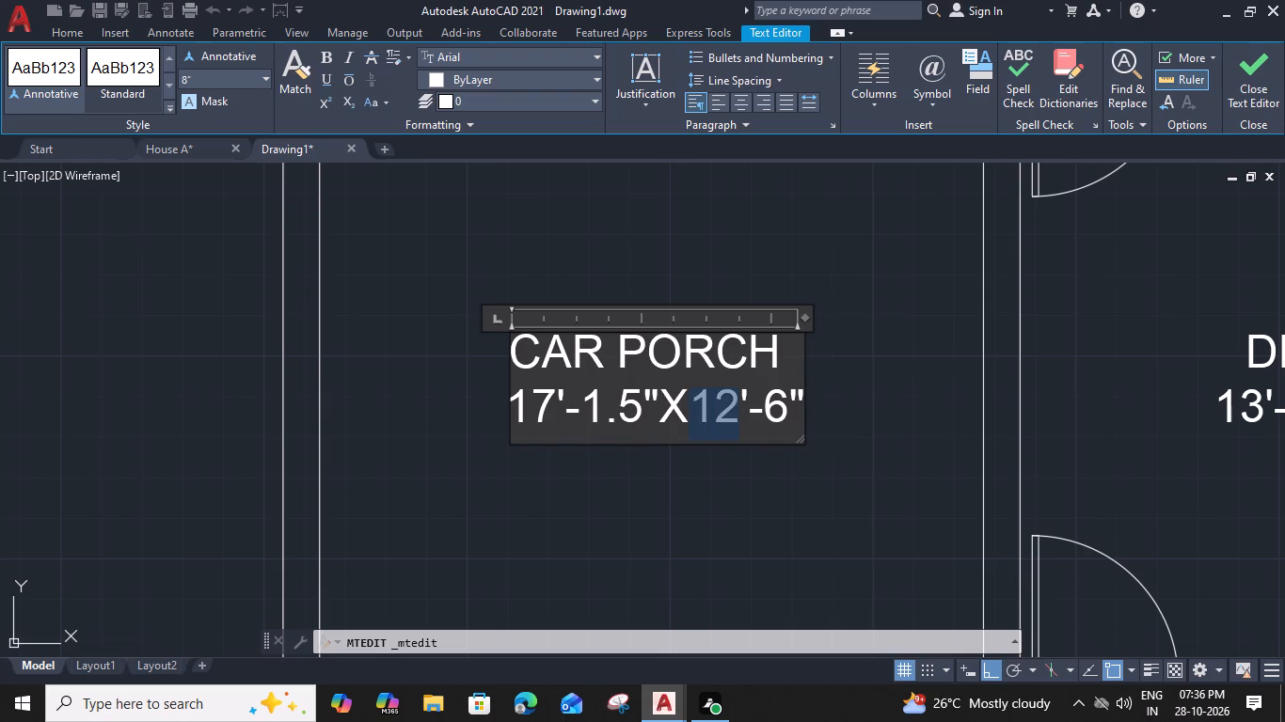
left_click_drag(698, 416, 697, 416)
type("18")
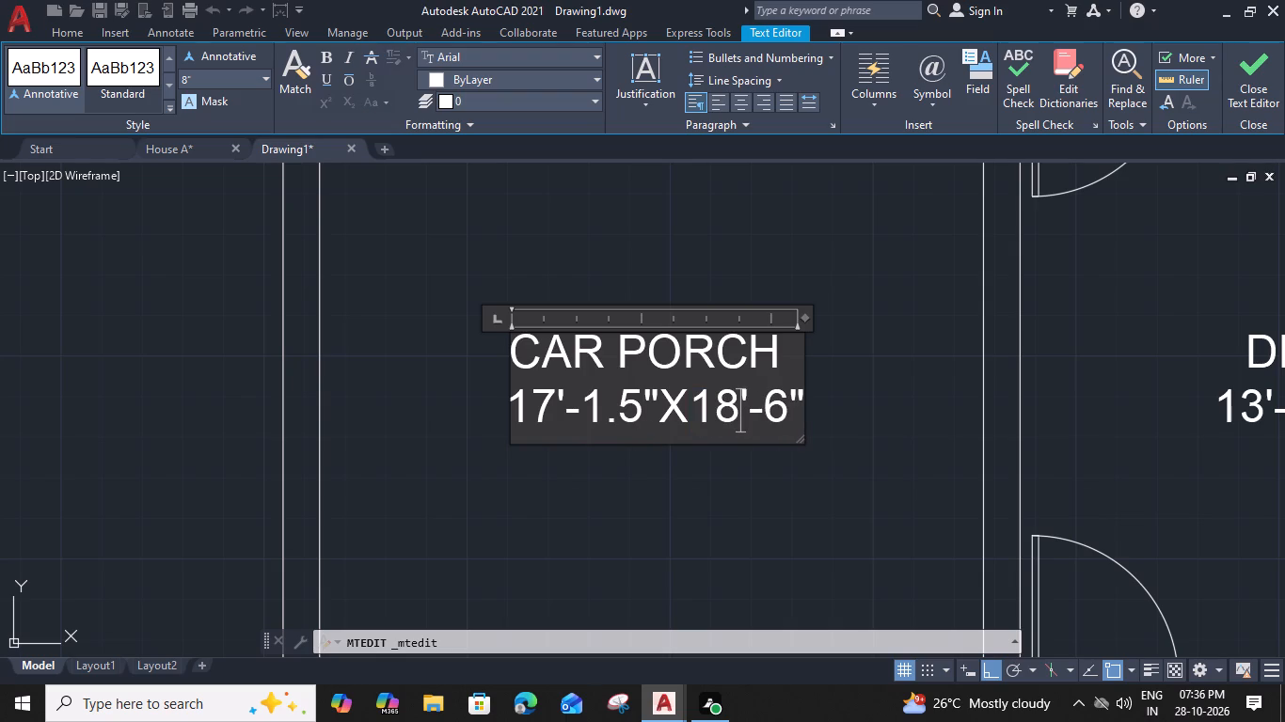
left_click_drag(774, 416, 783, 416)
key("0")
left_click(810, 512)
Copy the CAR PORCH label straight up to the narrow strip between the two rear bathrooms.
scroll(809, 510, "down", 2)
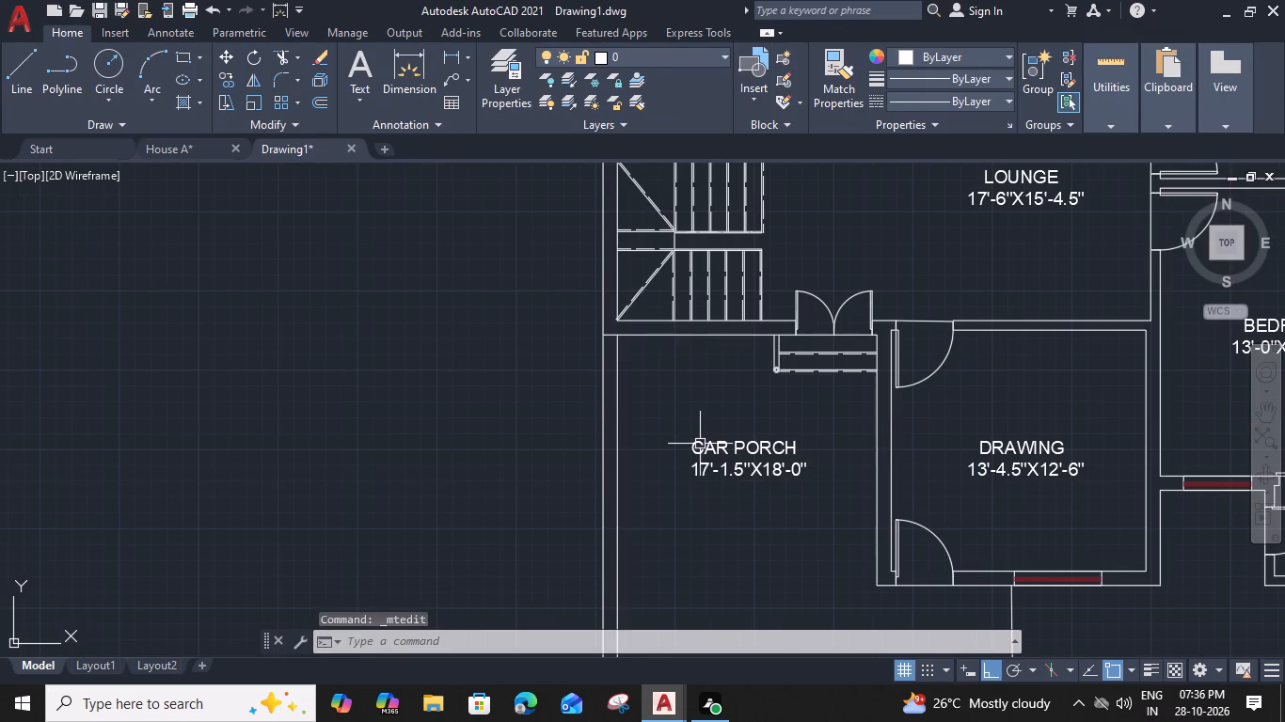
left_click(700, 443)
type("CO")
key("space")
left_click(695, 476)
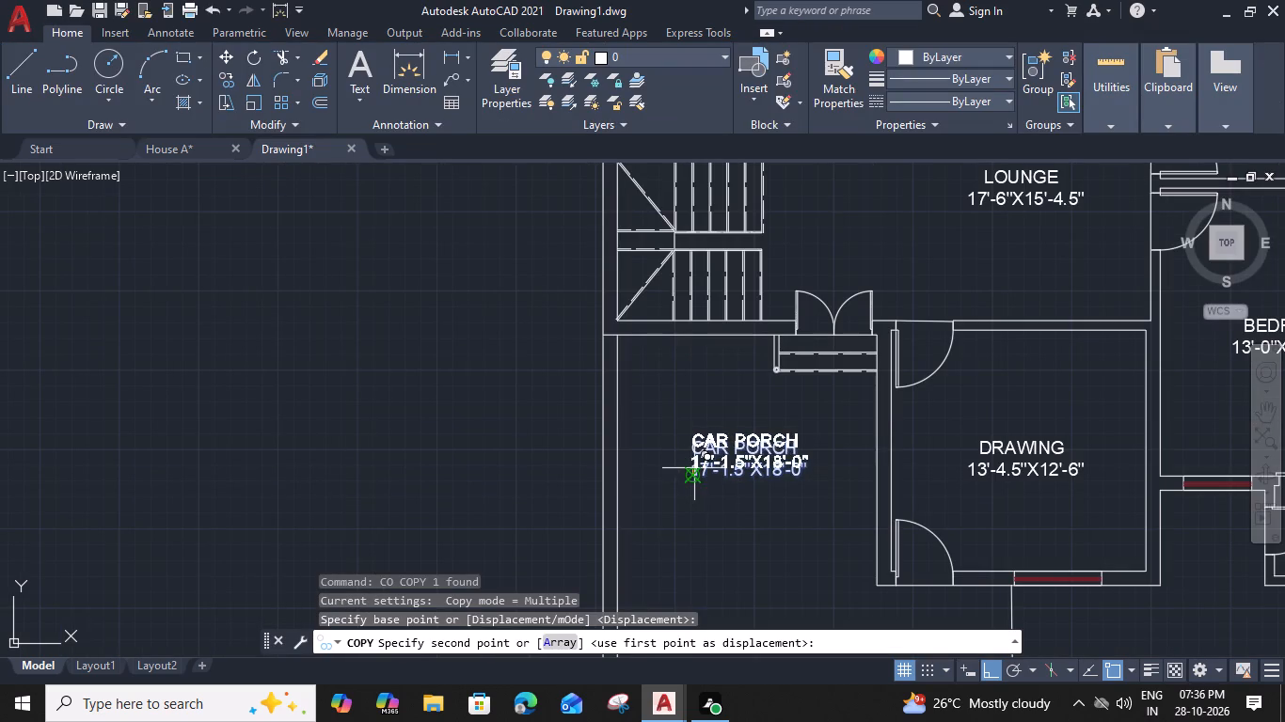
middle_click_drag(690, 456, 685, 545)
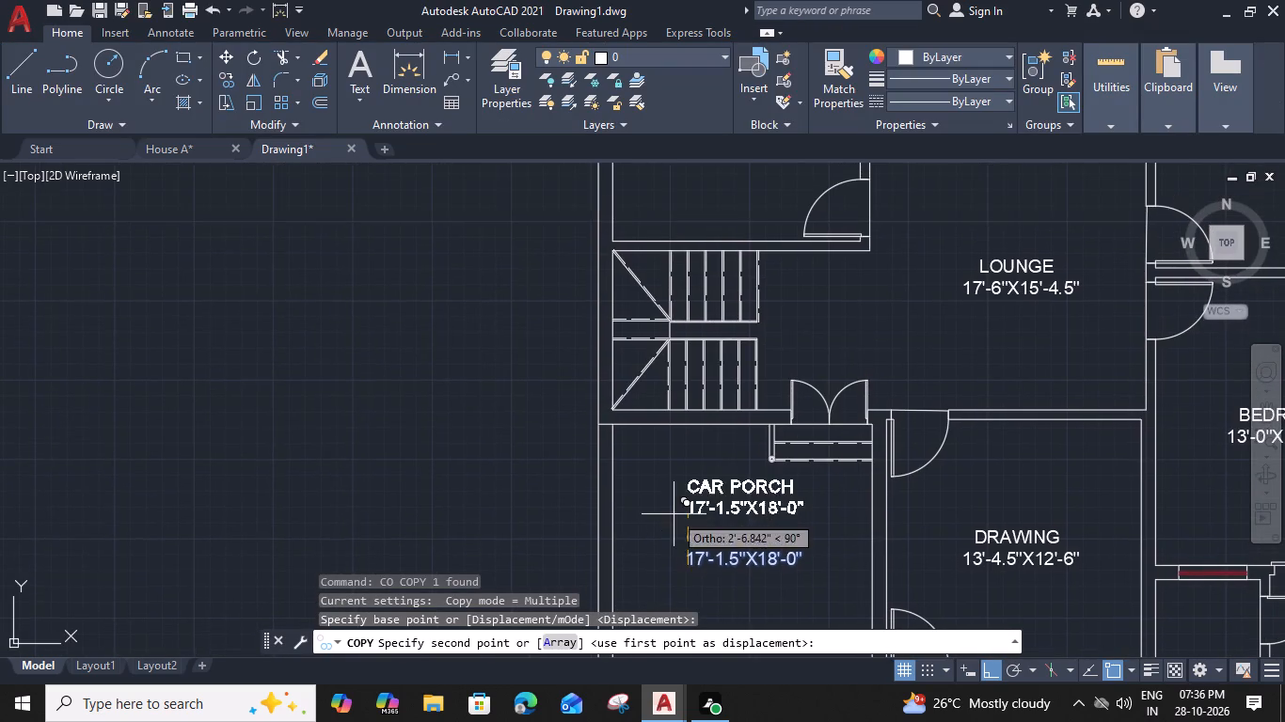
scroll(673, 497, "down", 1)
middle_click_drag(695, 430, 677, 581)
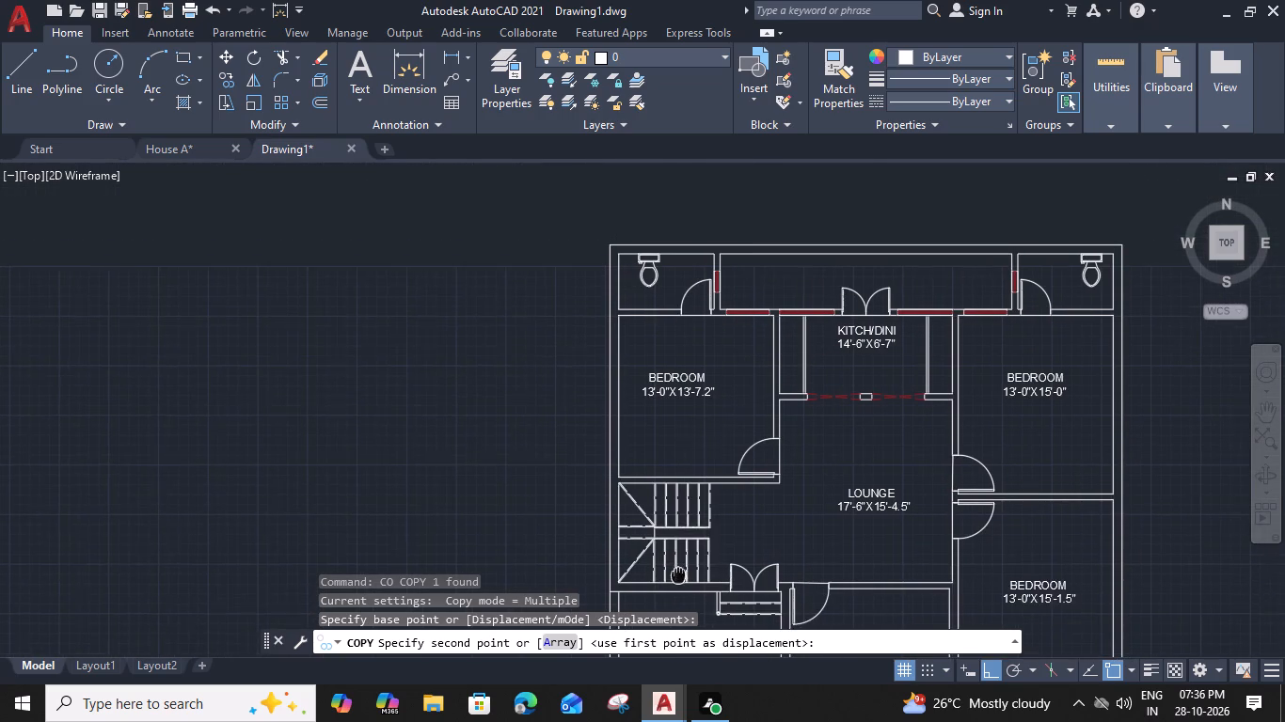
middle_click_drag(677, 581, 676, 579)
middle_click_drag(756, 369, 636, 454)
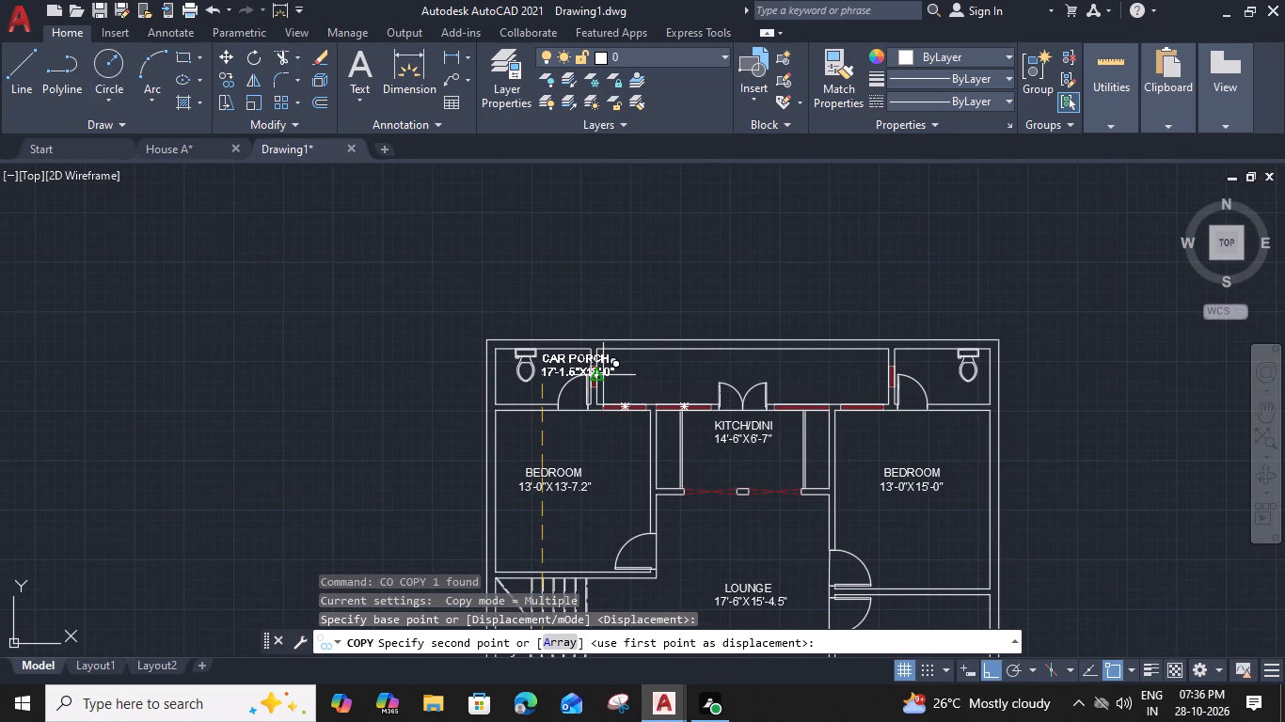
left_click(603, 375)
key("Escape")
Move the copied CAR PORCH label horizontally to the middle of the rear strip, above the KITCH/DINI label.
middle_click_drag(670, 385, 528, 404)
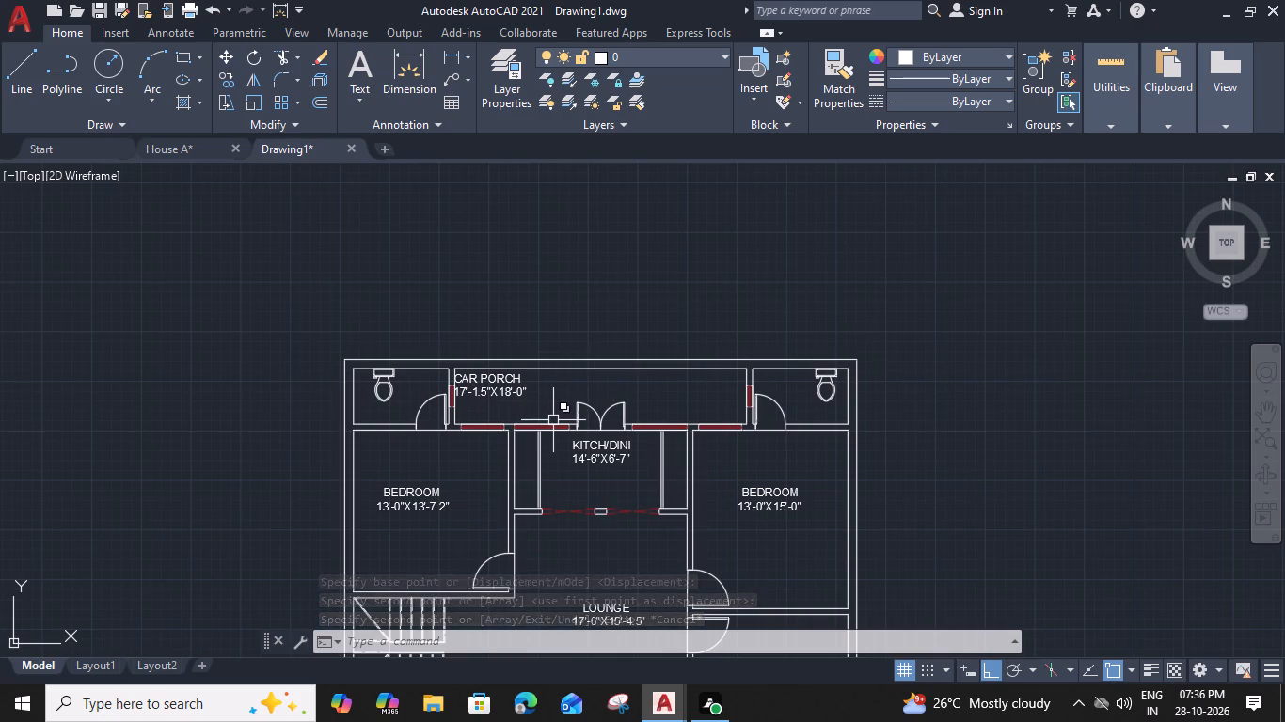
left_click(527, 395)
type("M")
key("space")
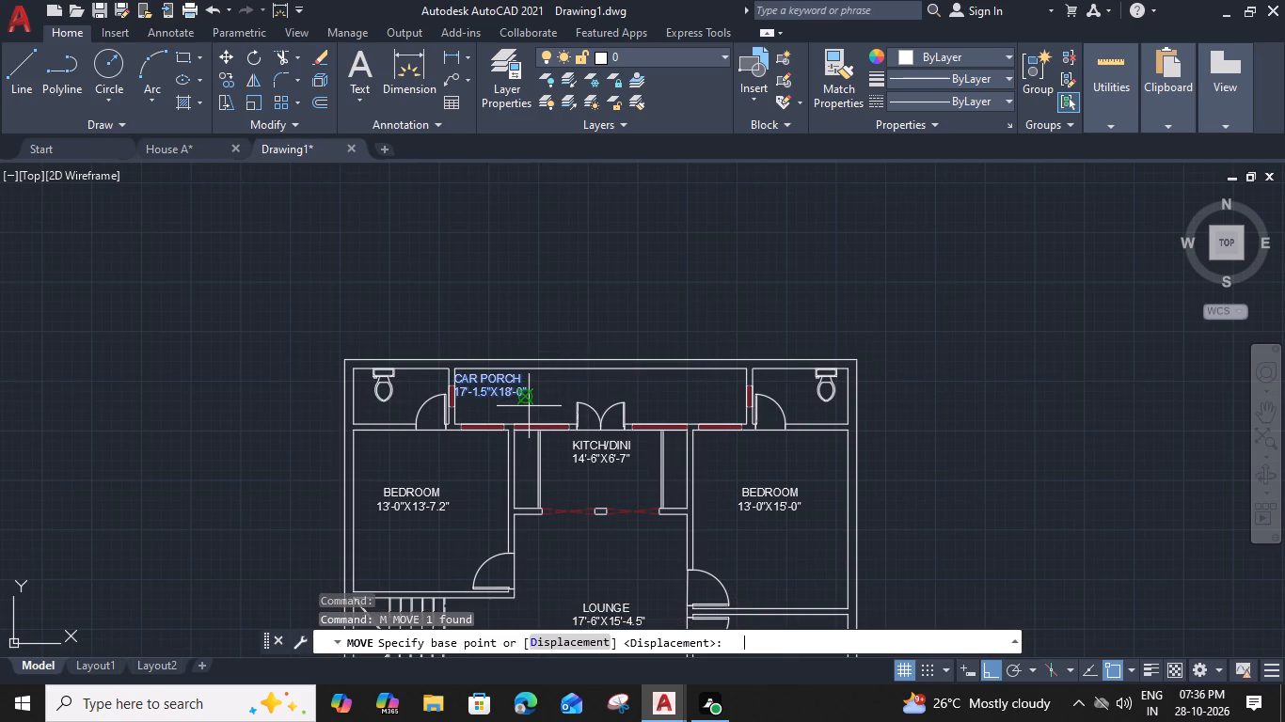
left_click(529, 392)
left_click(639, 385)
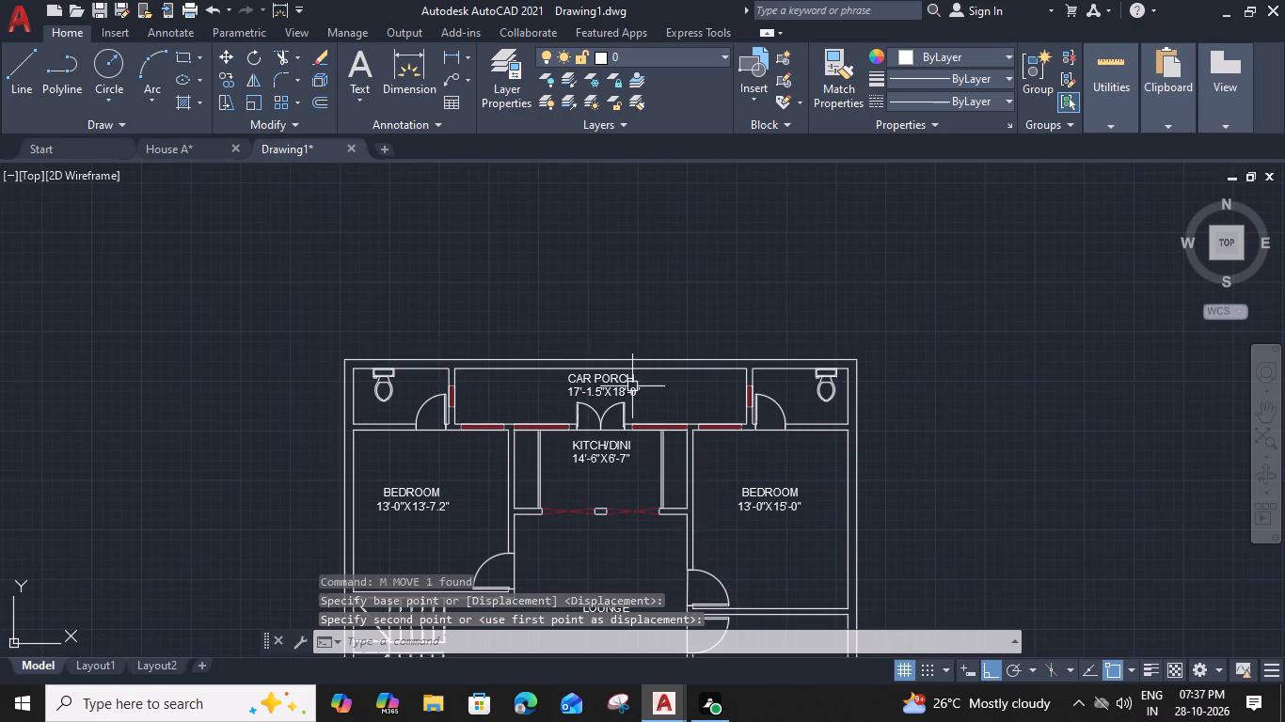
Open the rear strip's CAR PORCH label for editing and widen its text frame.
scroll(584, 385, "up", 1)
double_click(642, 371)
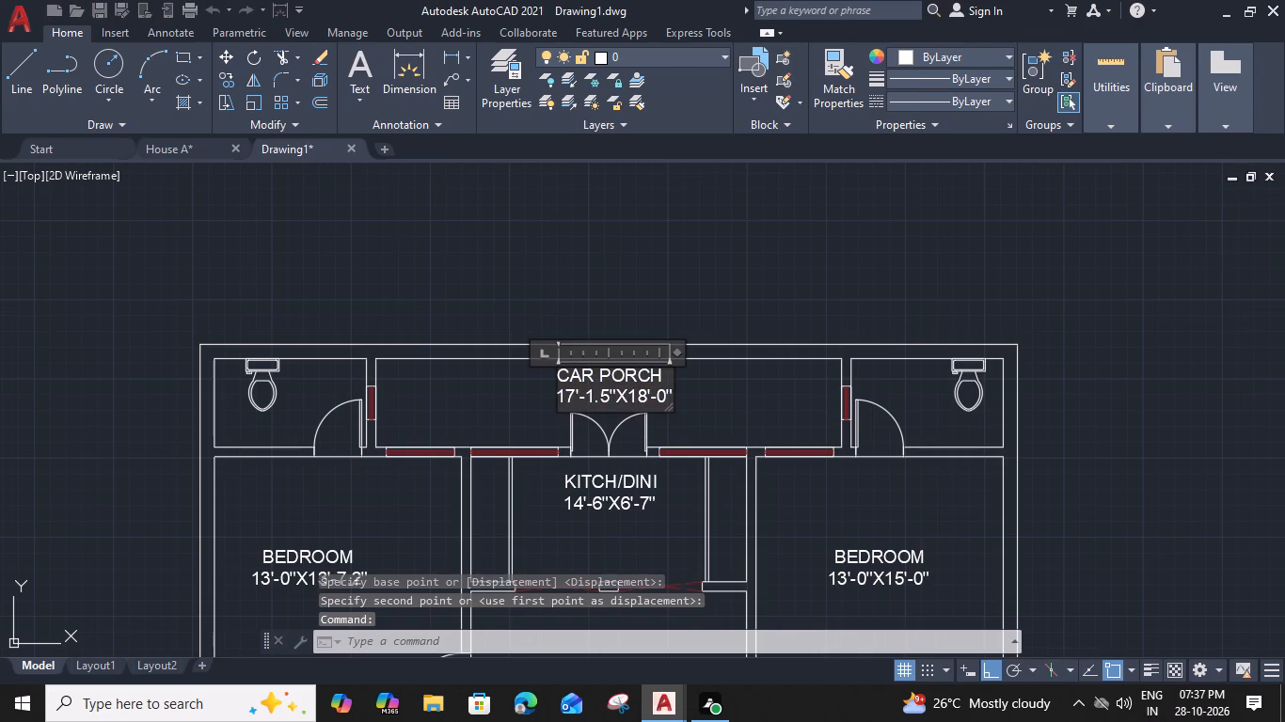
scroll(663, 377, "up", 1)
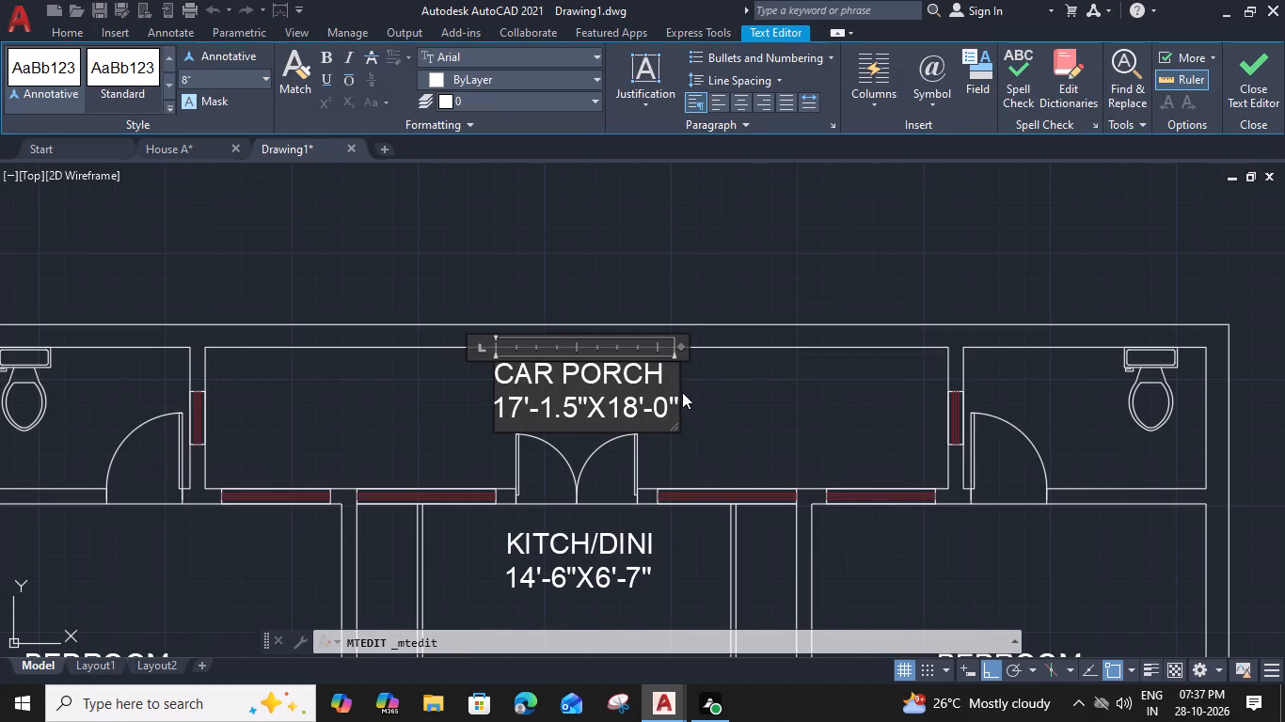
left_click_drag(677, 387, 712, 389)
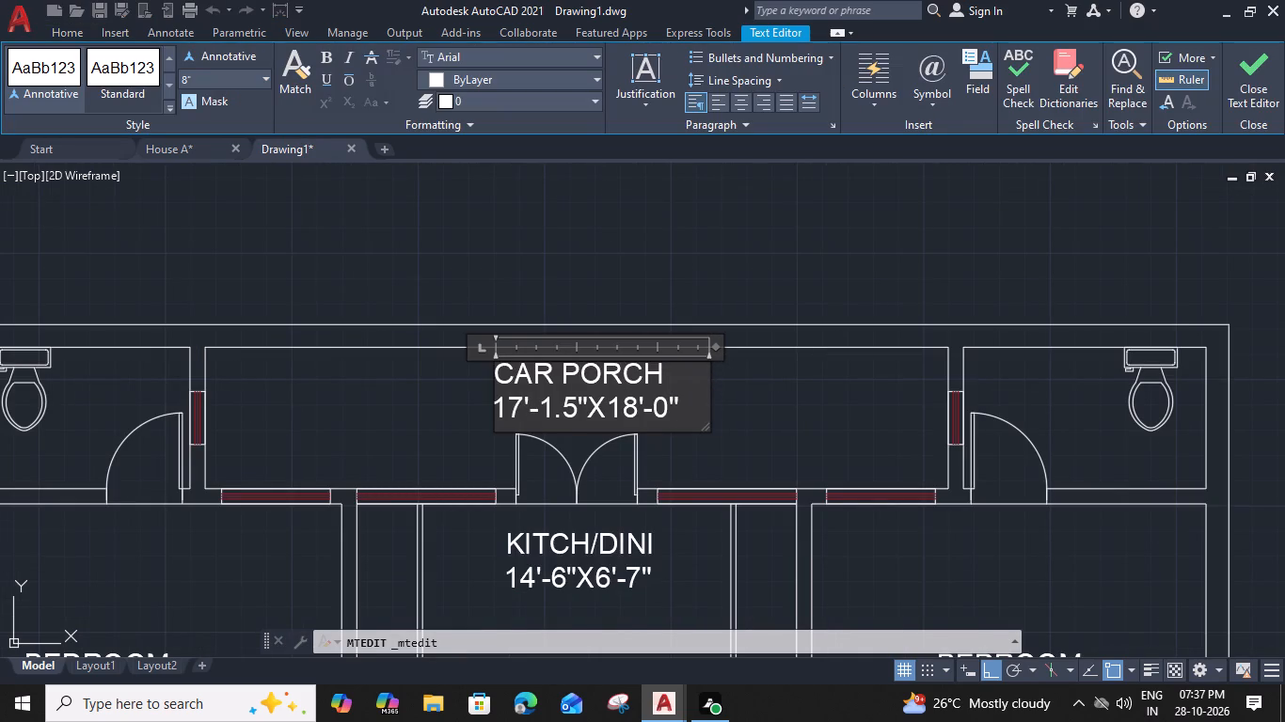
Replace the text of the rear strip's CAR PORCH label with OPEN TO SKY FOR LAUNDRY.
left_click_drag(696, 400, 477, 358)
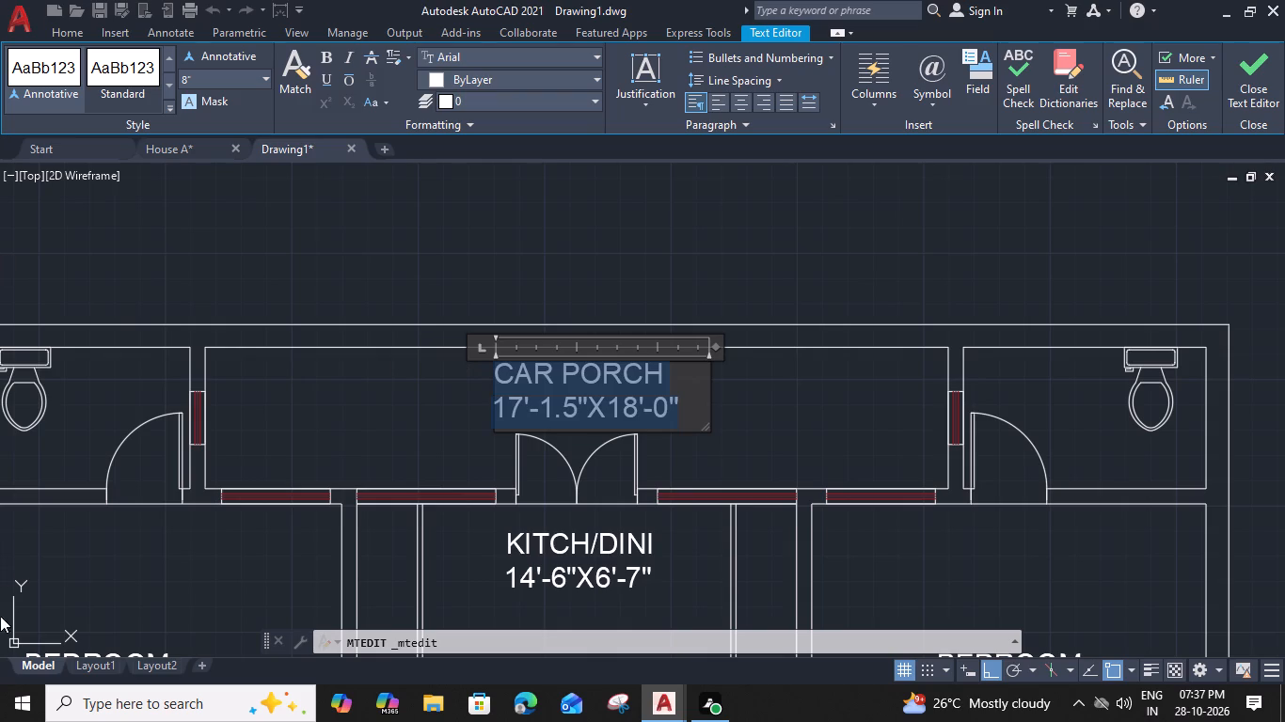
key("o")
key("p")
type("EN")
key("space")
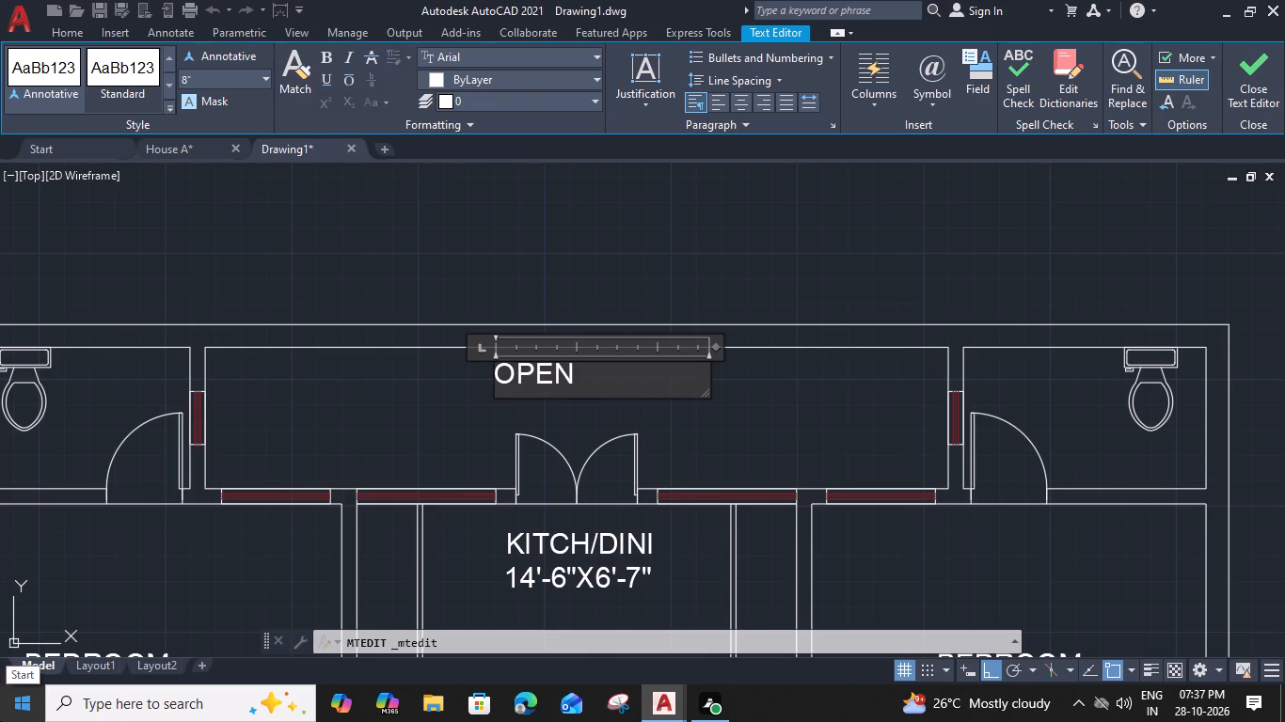
type("TO")
key("space")
type("SKY")
key("space")
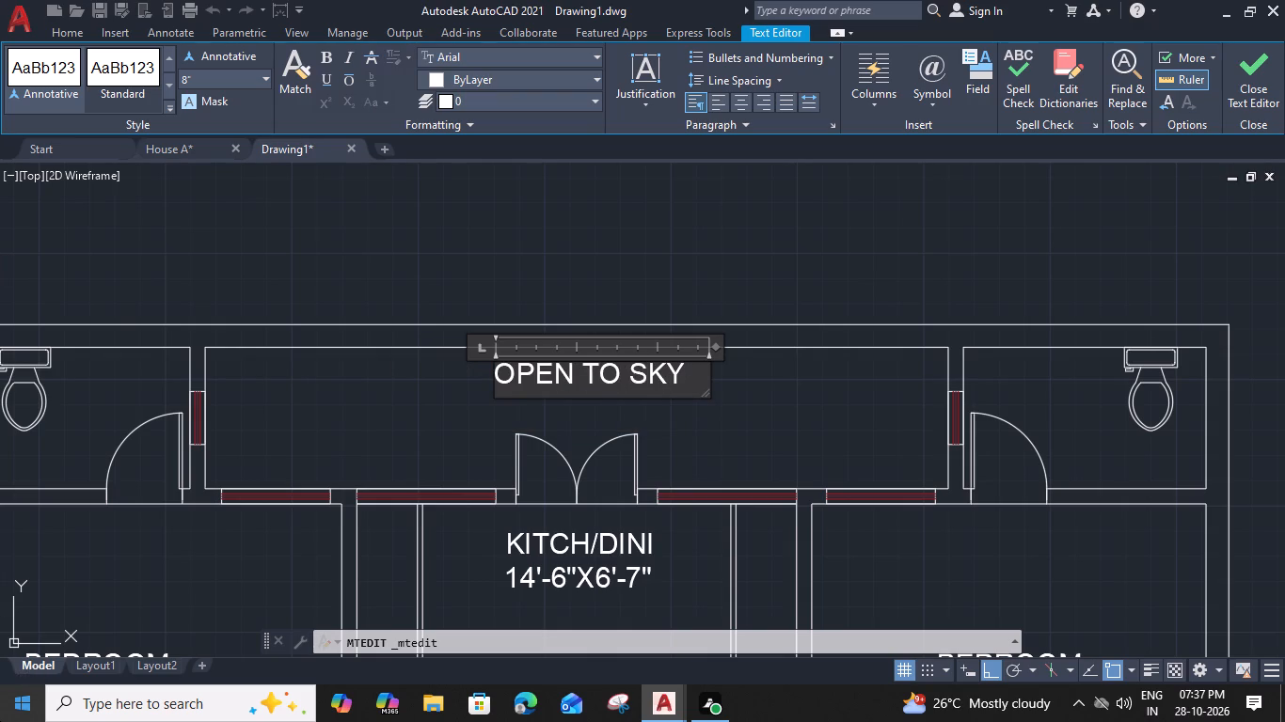
type("FOR")
key("space")
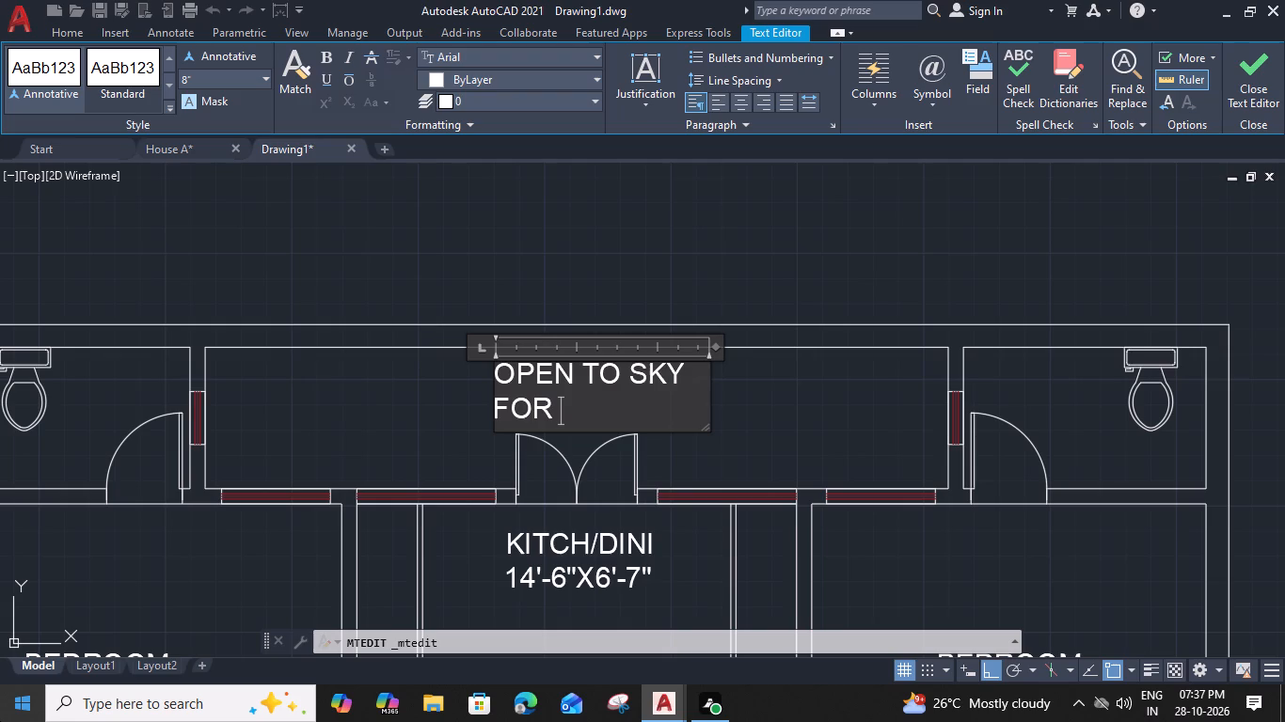
key("l")
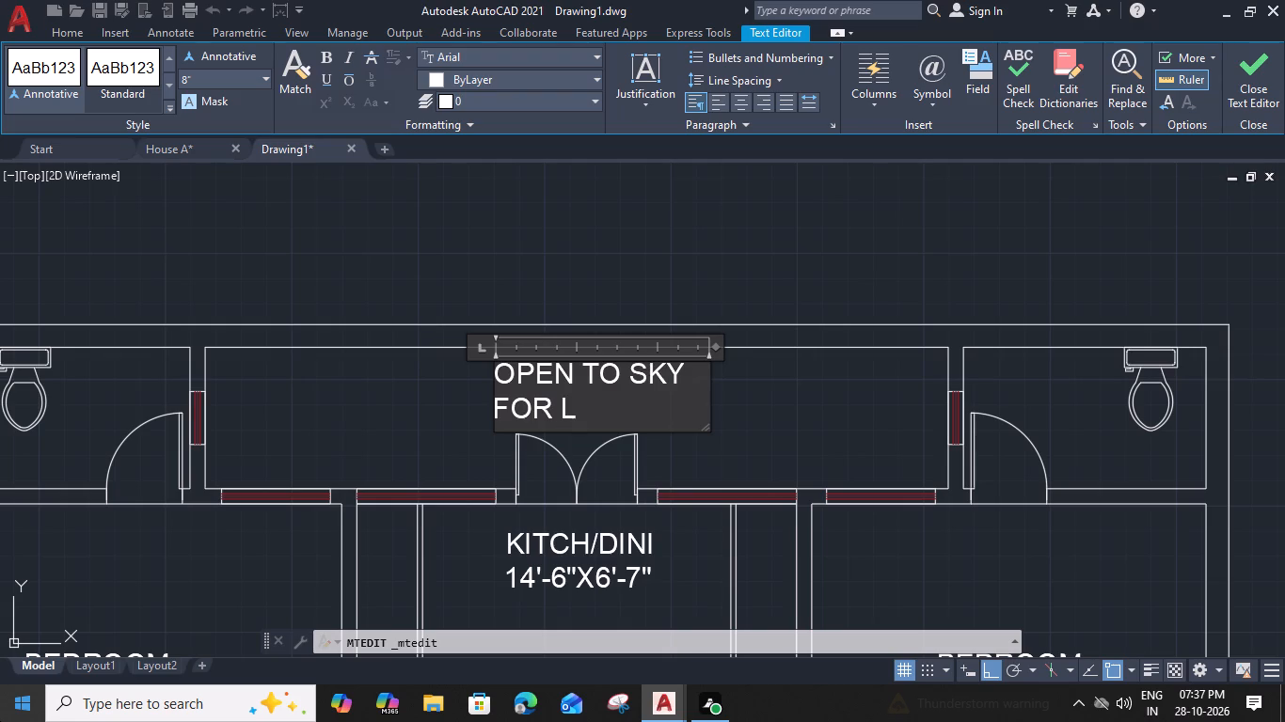
key("a")
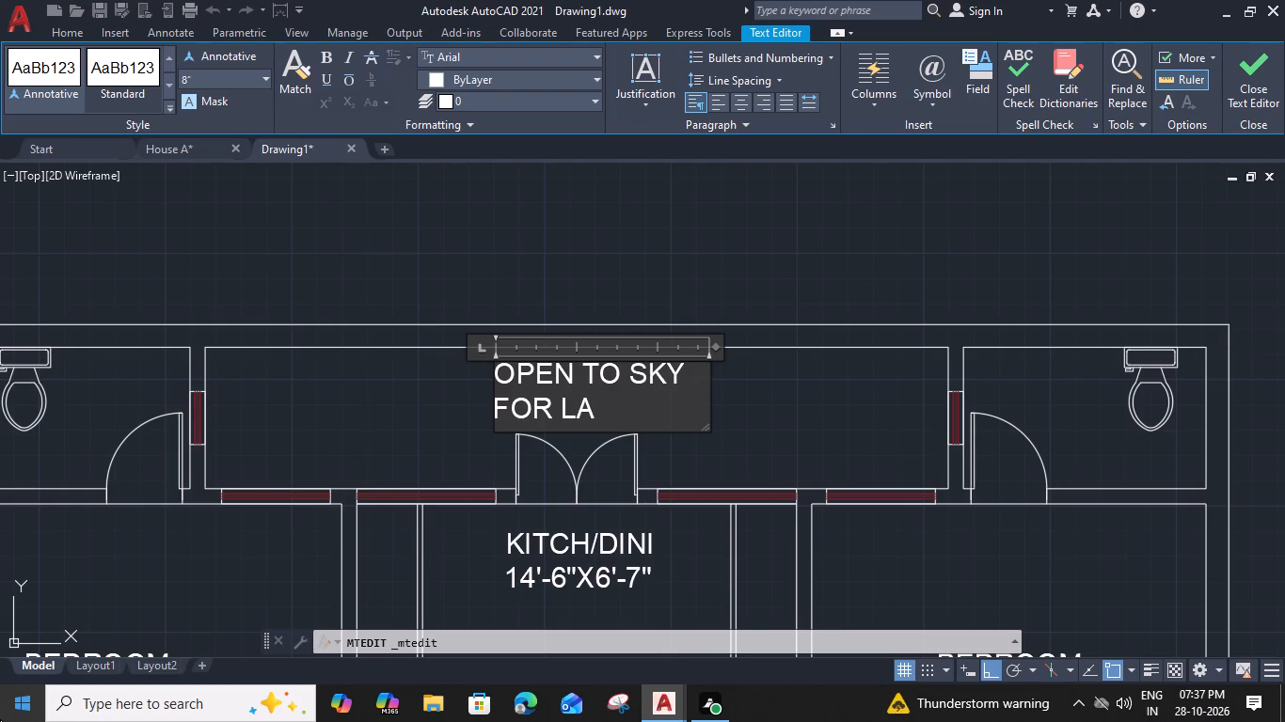
type("UNDRY")
key("space")
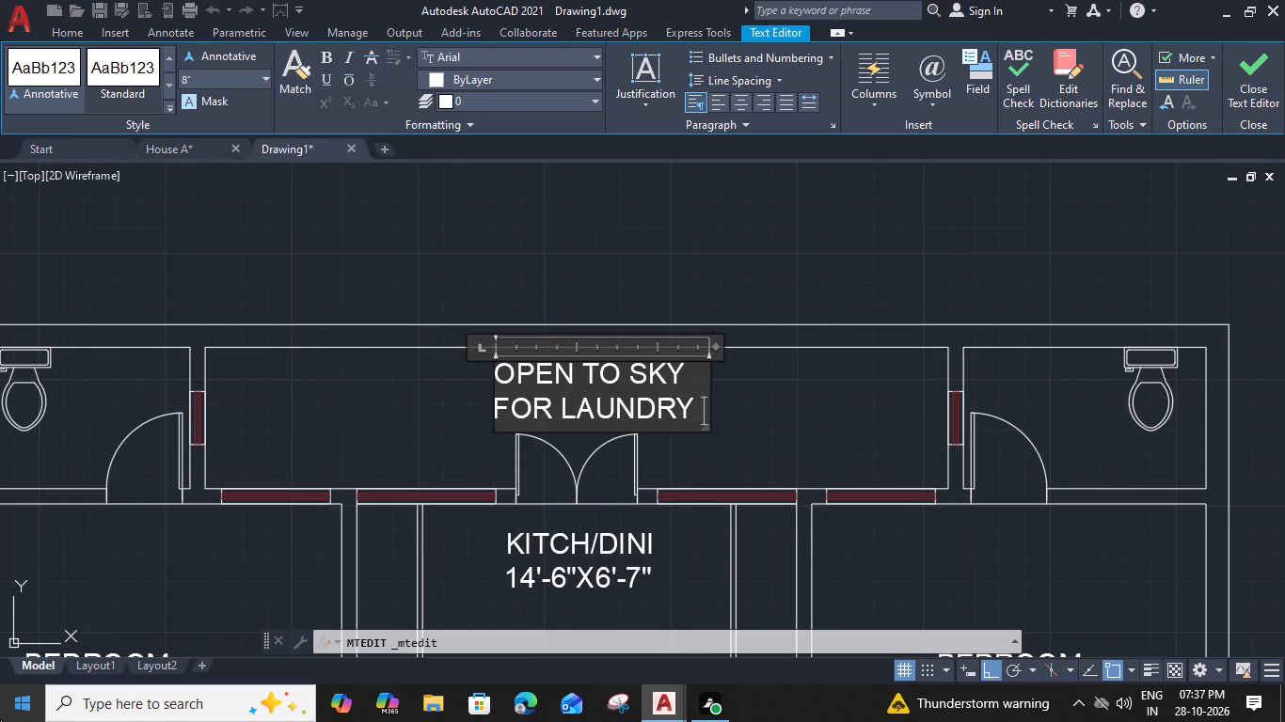
Add 4'-5" WIDE at the end of the OPEN TO SKY FOR LAUNDRY label.
key("4")
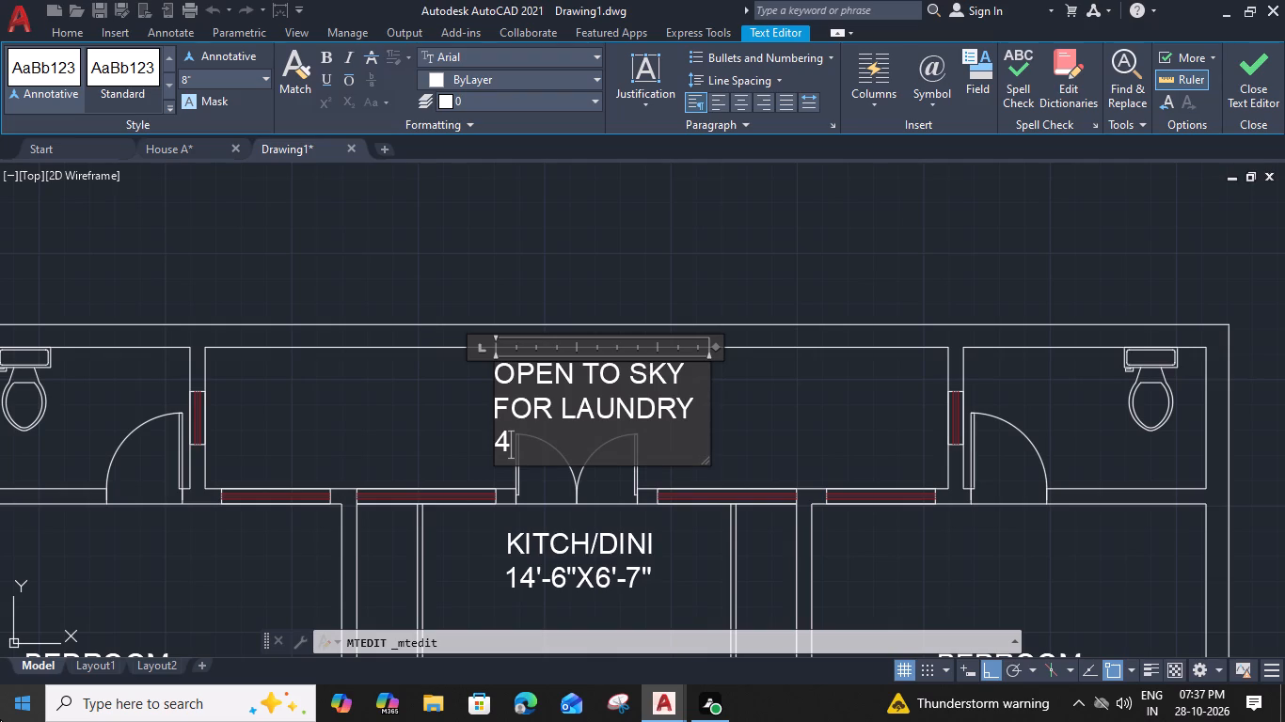
type("'-")
type("5\"")
key("space")
type("W")
key("i")
type("DE")
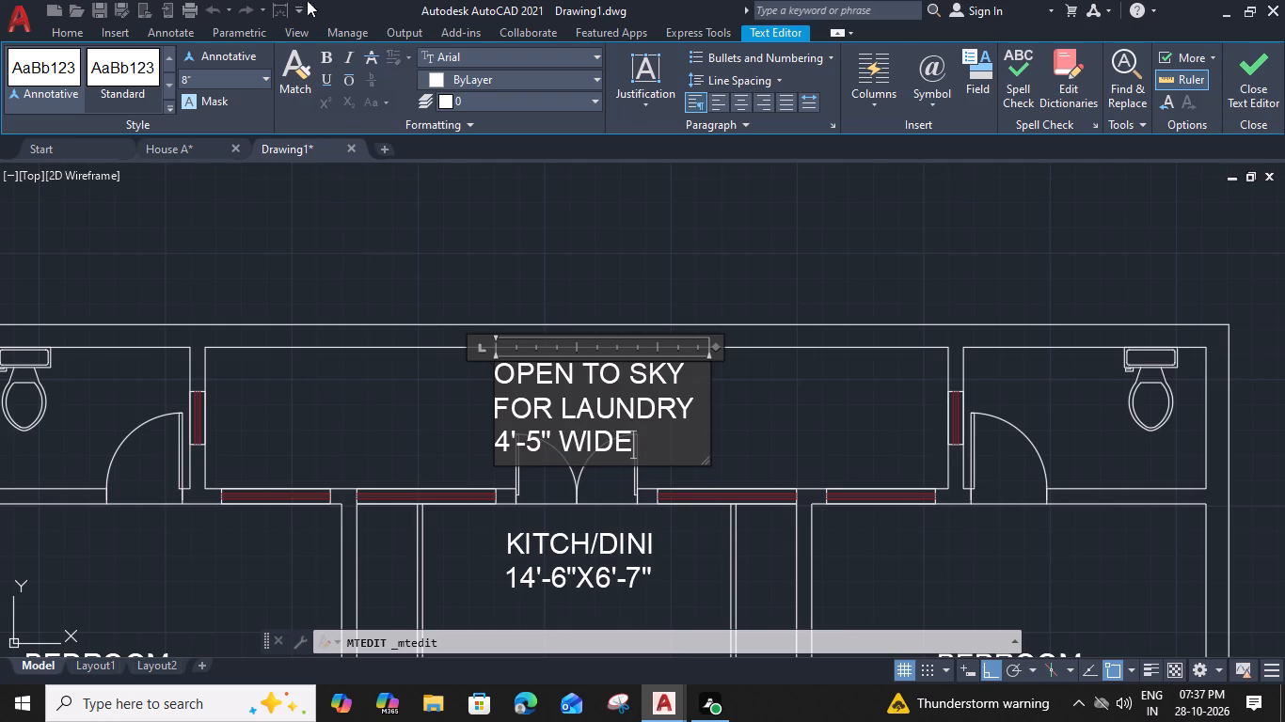
Widen the laundry label's text frame to about 18'-3" so it fits on one line, and finish editing.
left_click_drag(716, 350, 976, 337)
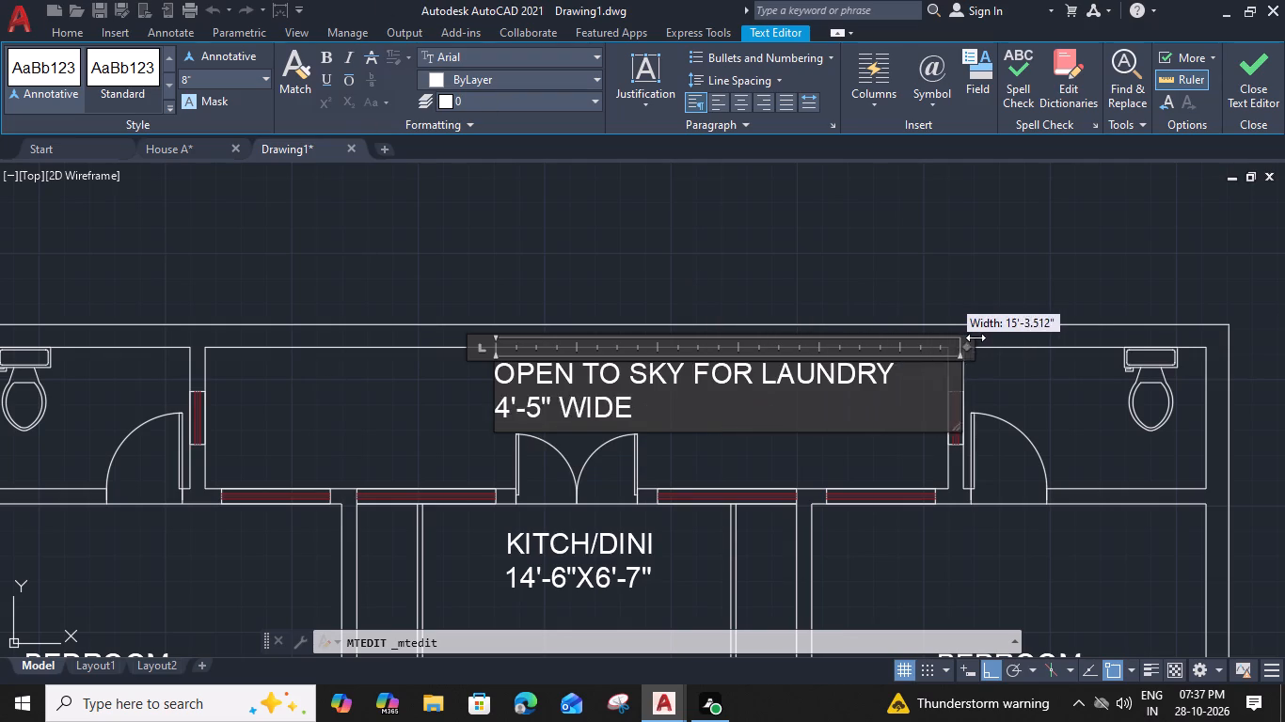
left_click_drag(976, 337, 1055, 335)
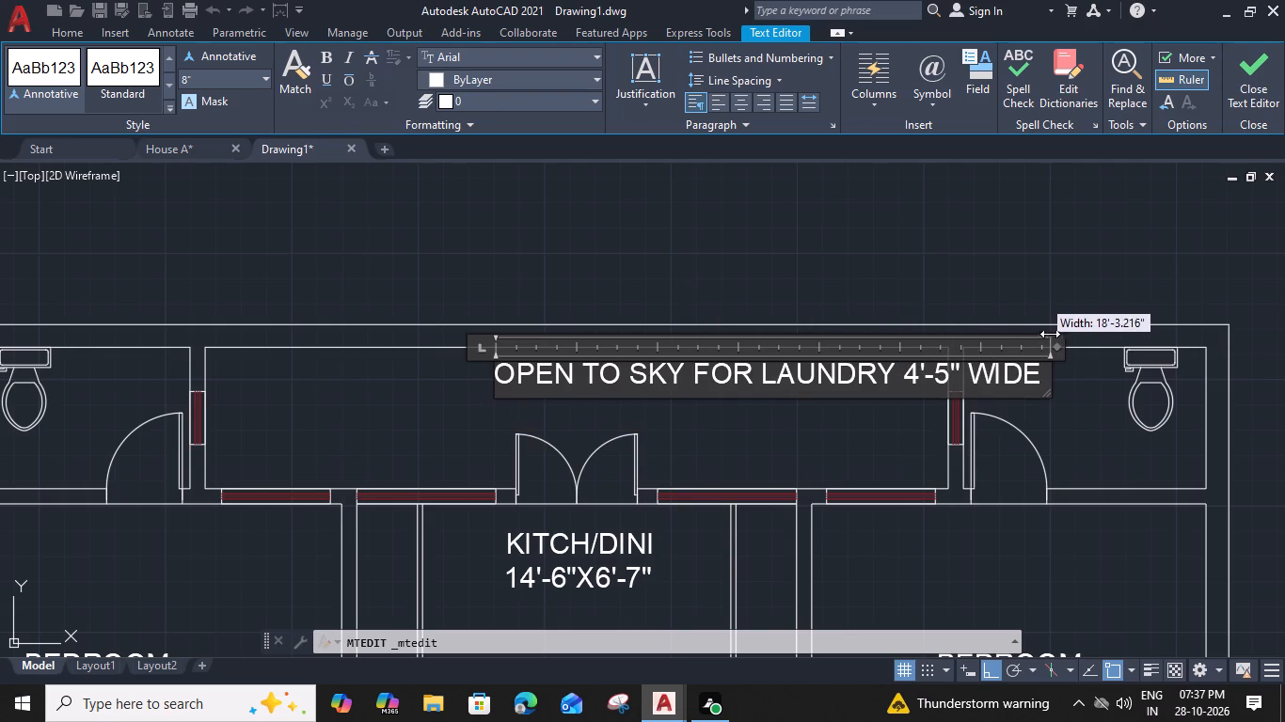
left_click(896, 427)
Move the OPEN TO SKY FOR LAUNDRY label horizontally to centre it in the rear strip between the two bathrooms.
left_click_drag(486, 389, 495, 384)
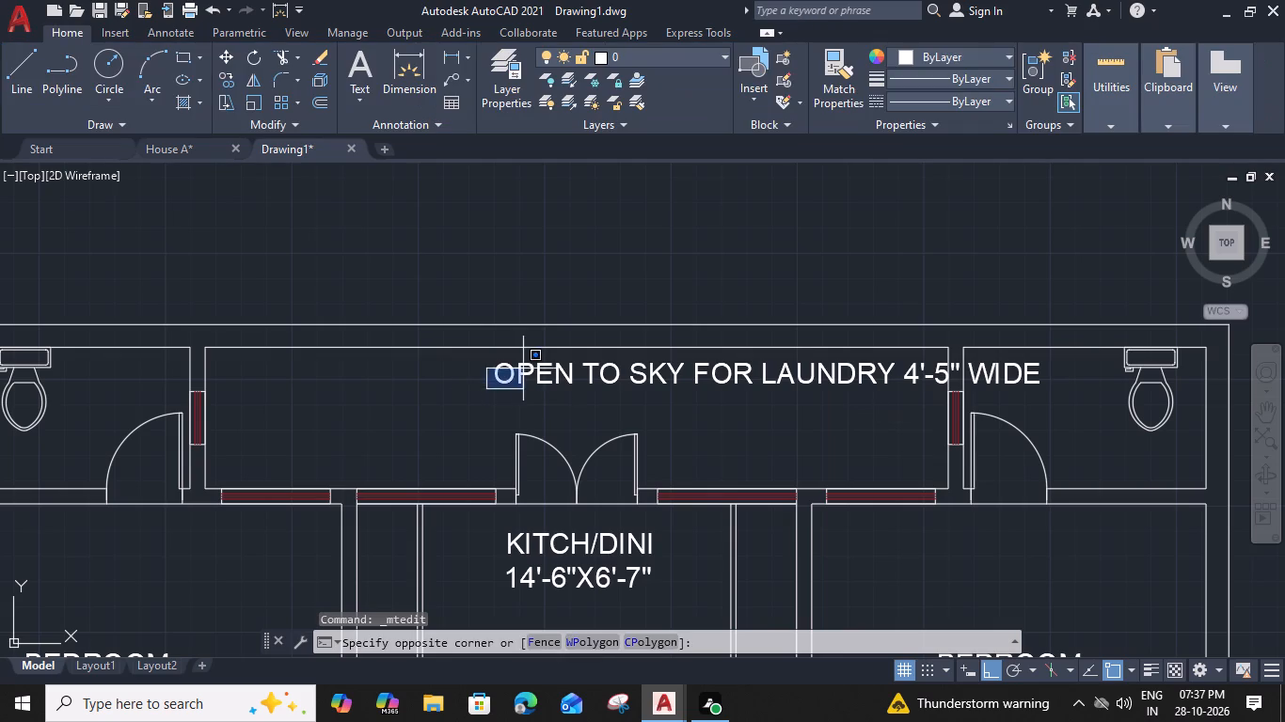
left_click(509, 369)
left_click(499, 382)
type("M")
key("space")
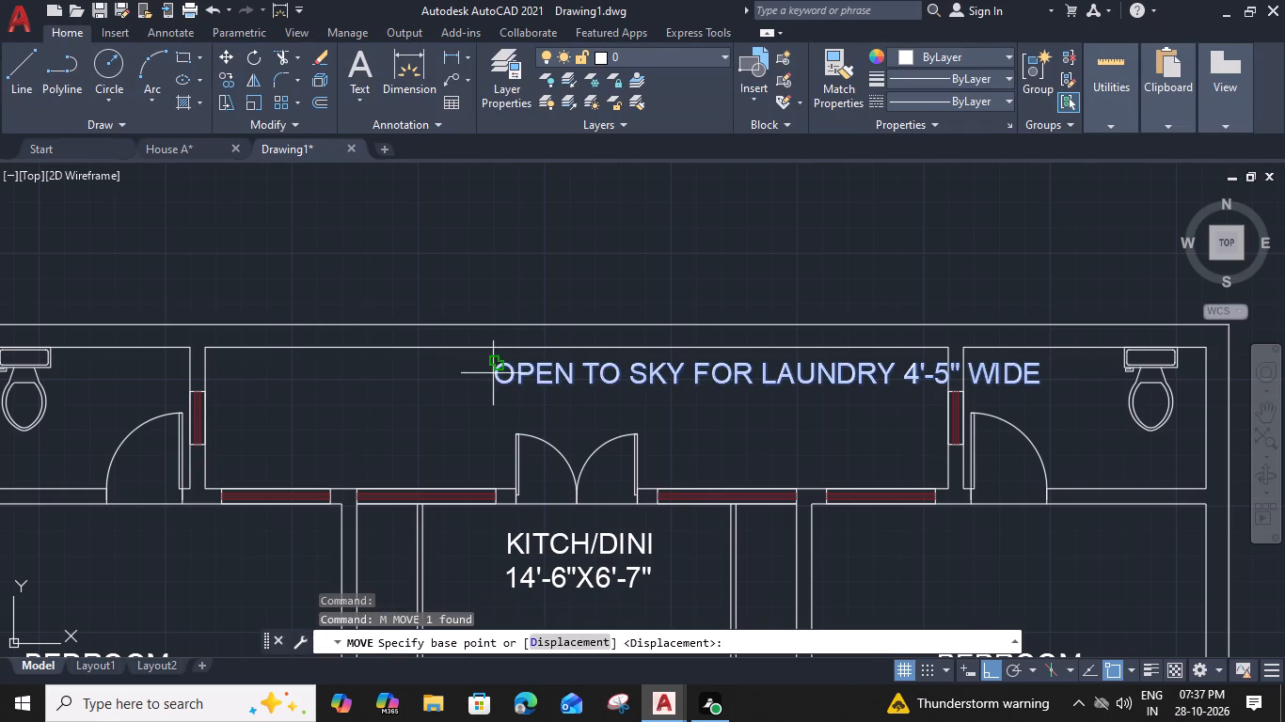
left_click_drag(497, 368, 486, 370)
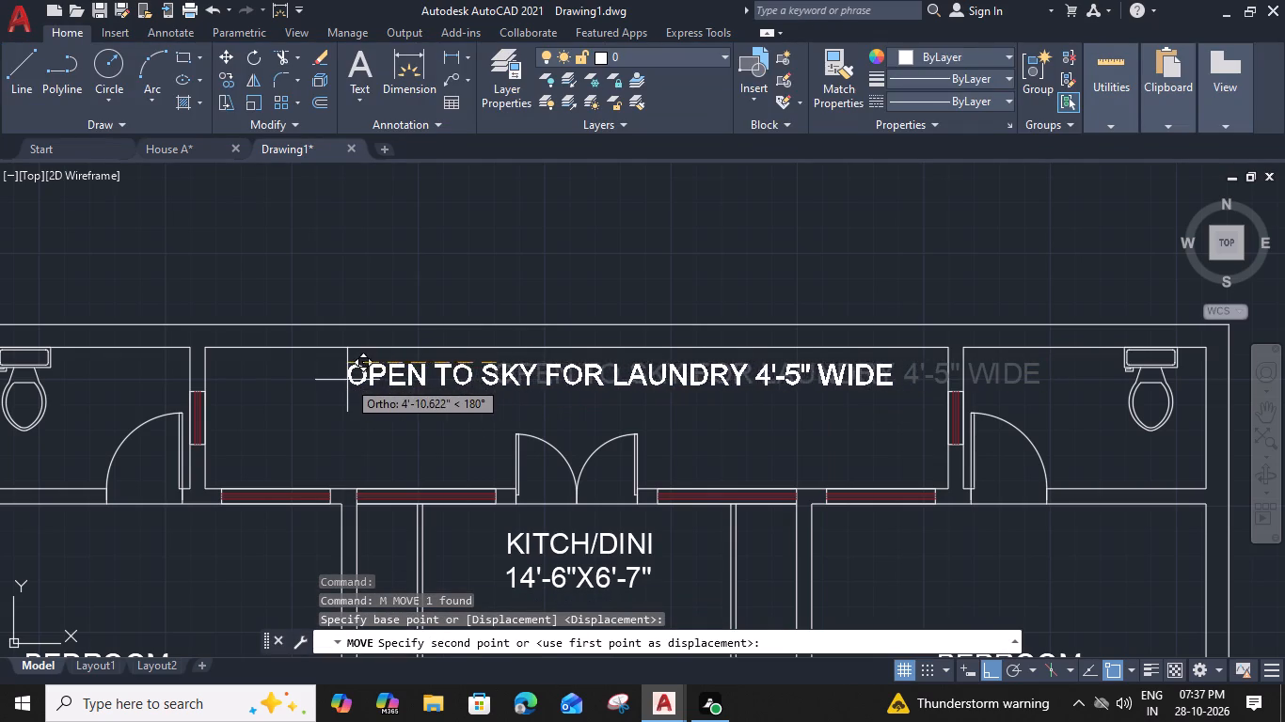
middle_click_drag(347, 380, 504, 366)
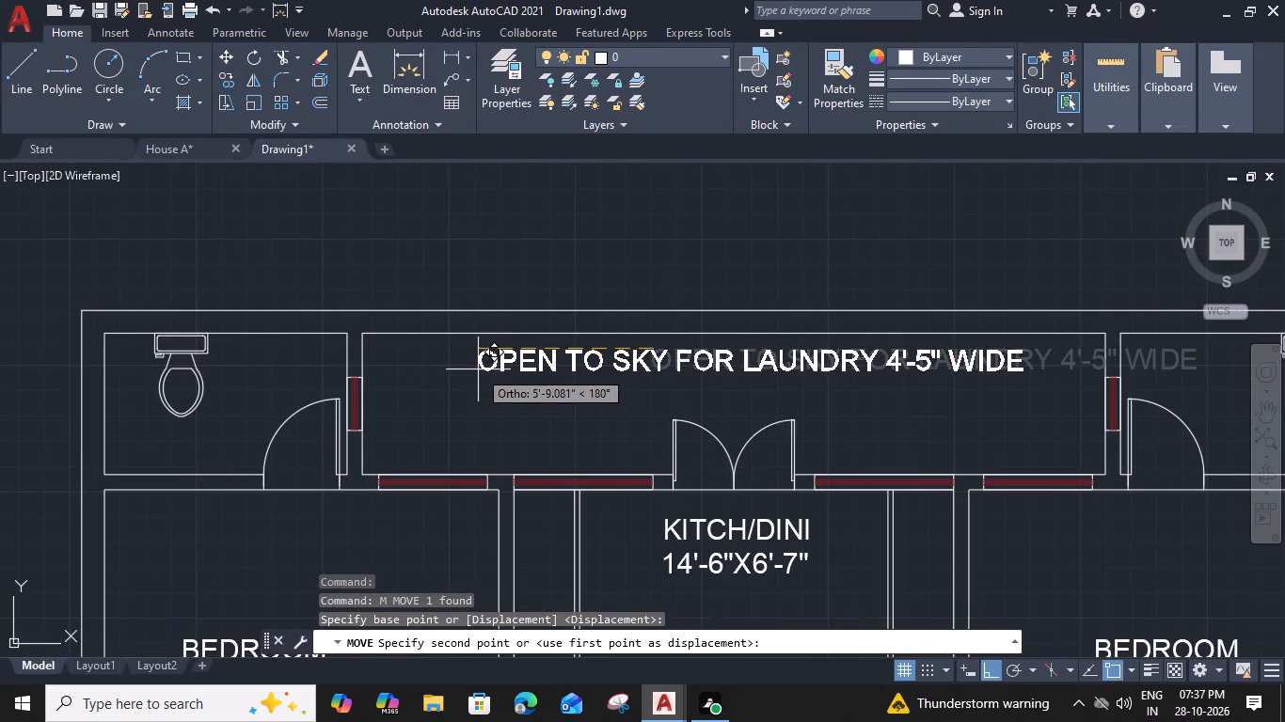
left_click(472, 369)
Move the OPEN TO SKY FOR LAUNDRY label straight down about 1'-4" within the rear strip.
scroll(648, 364, "down", 2)
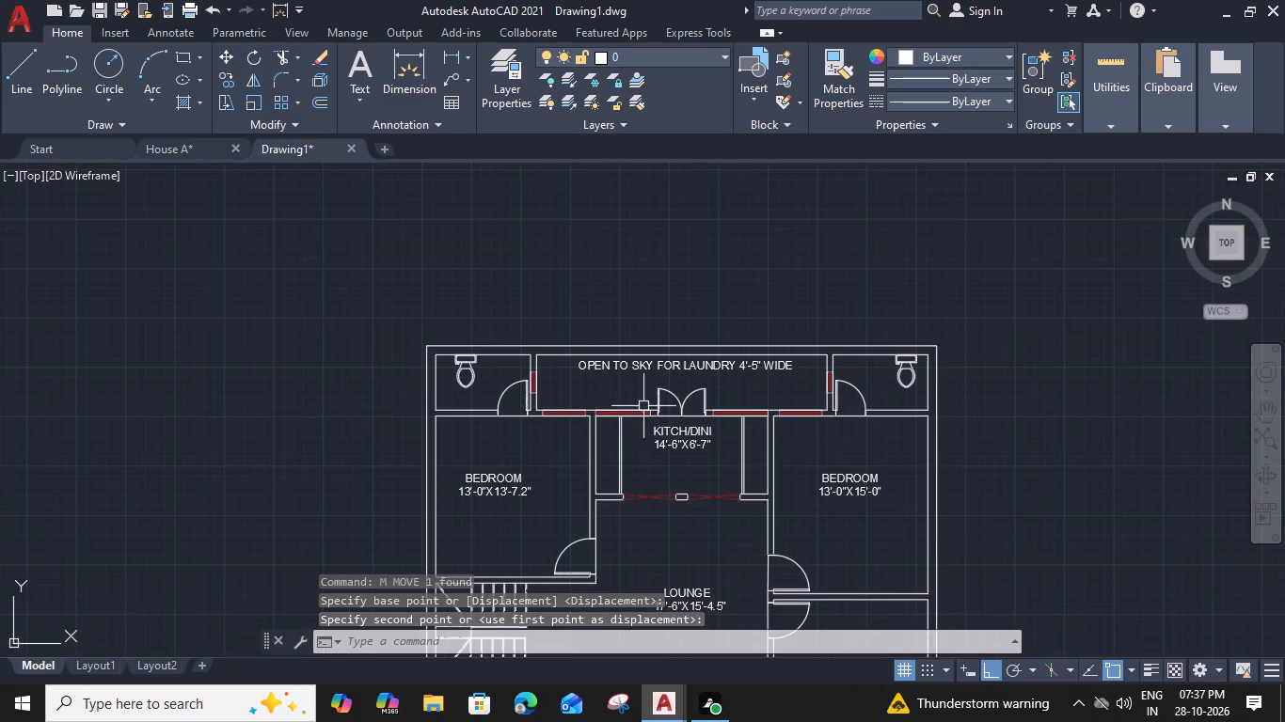
middle_click_drag(638, 437, 637, 415)
left_click(644, 341)
key("m")
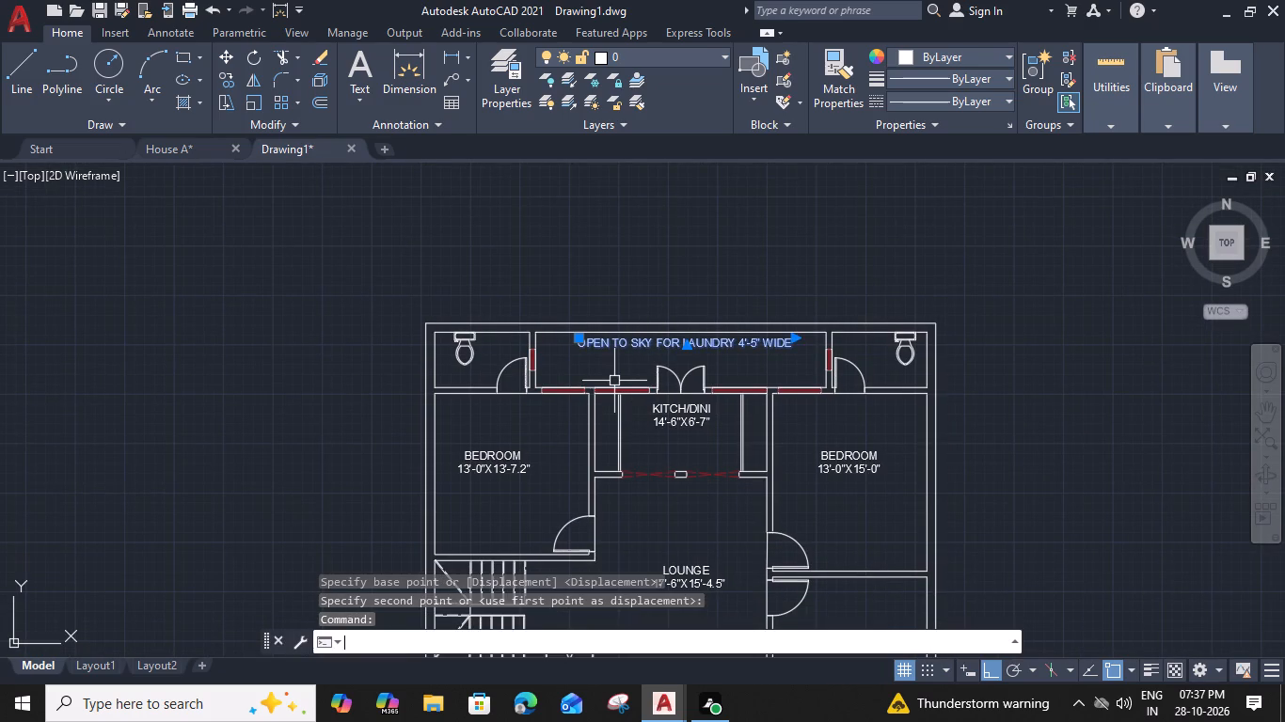
key("space")
scroll(579, 356, "up", 1)
left_click(579, 347)
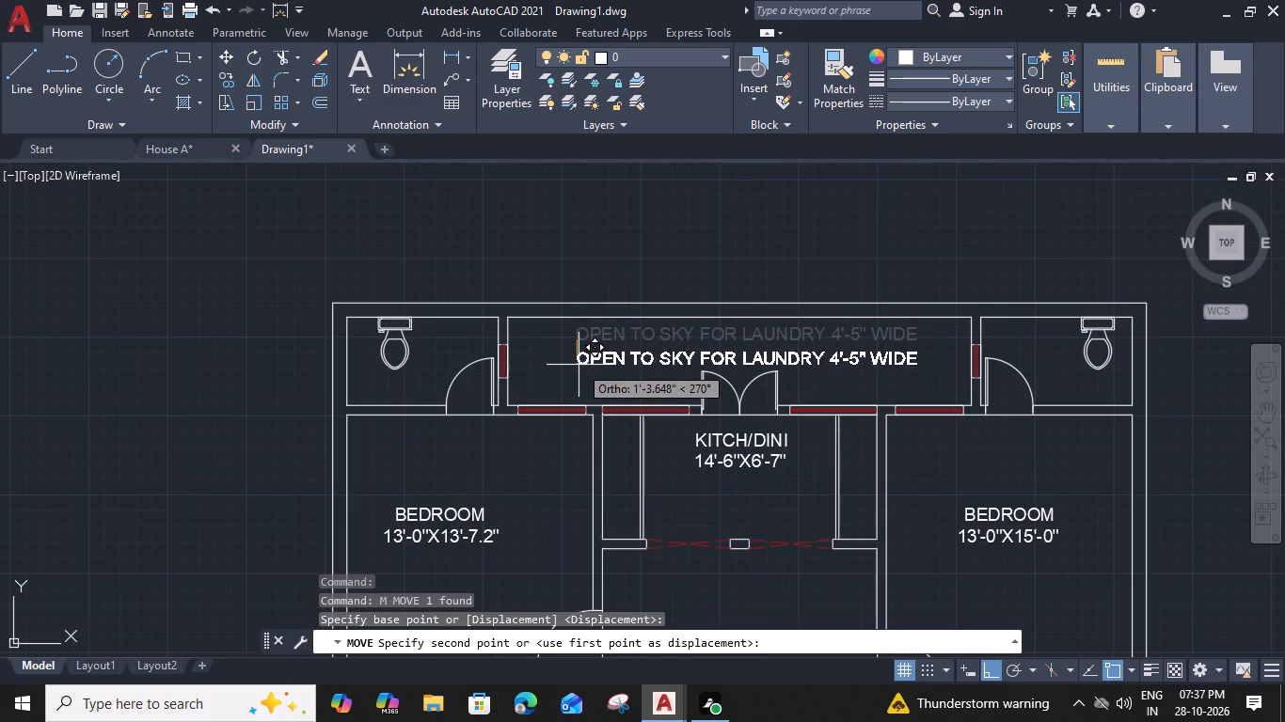
left_click(579, 364)
Copy the 13'-0"X13'-7.2" BEDROOM label straight up into the adjoining rear bathroom.
scroll(579, 364, "down", 1)
middle_click_drag(590, 415, 628, 375)
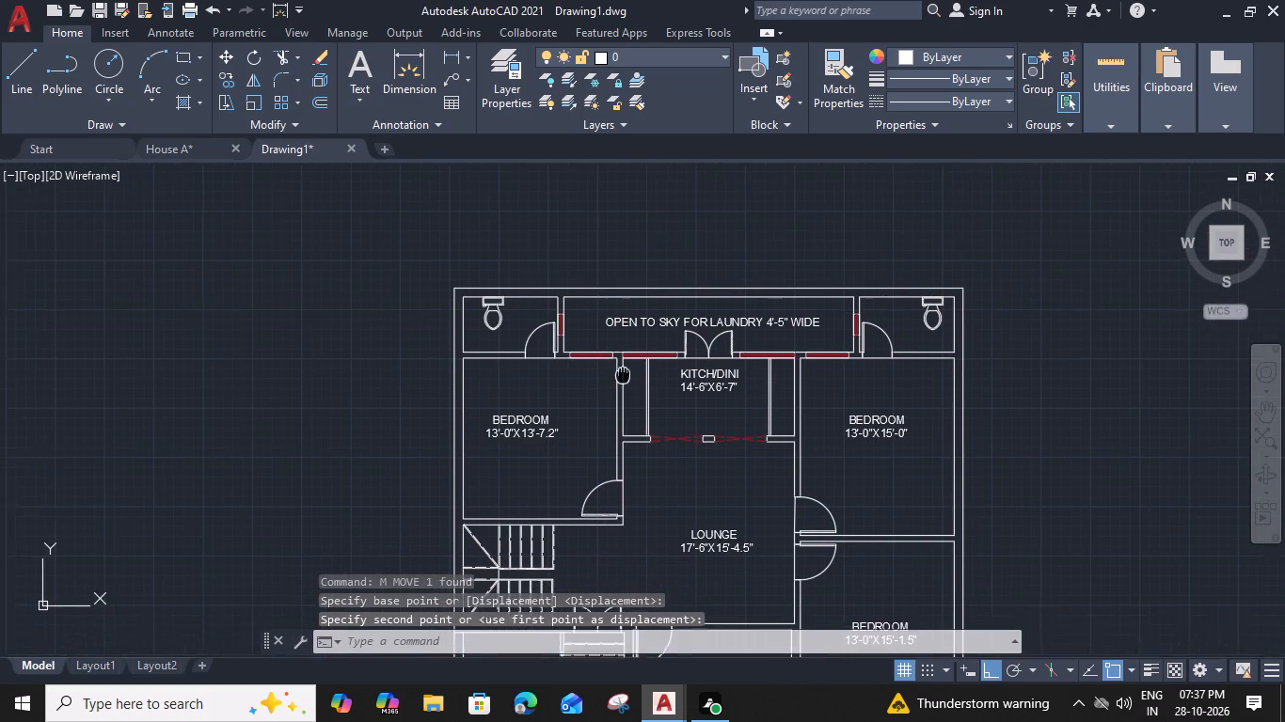
middle_click_drag(628, 375, 640, 373)
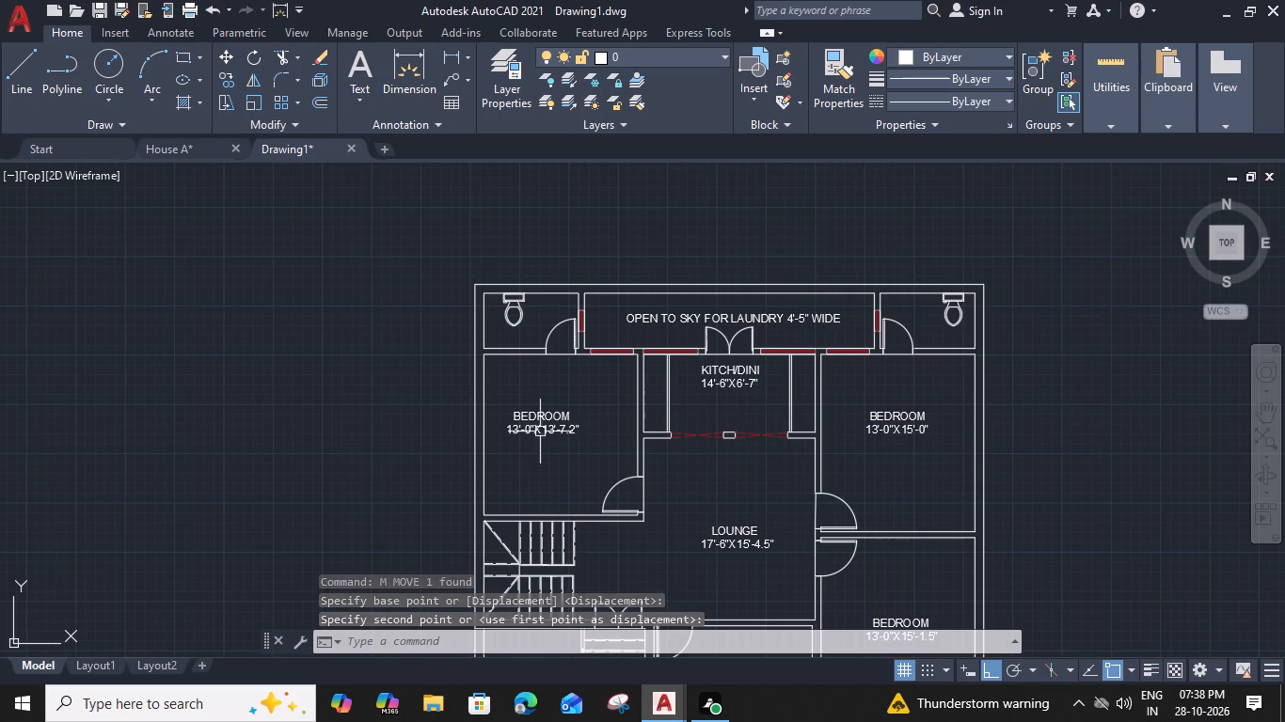
left_click(540, 428)
type("CO")
key("space")
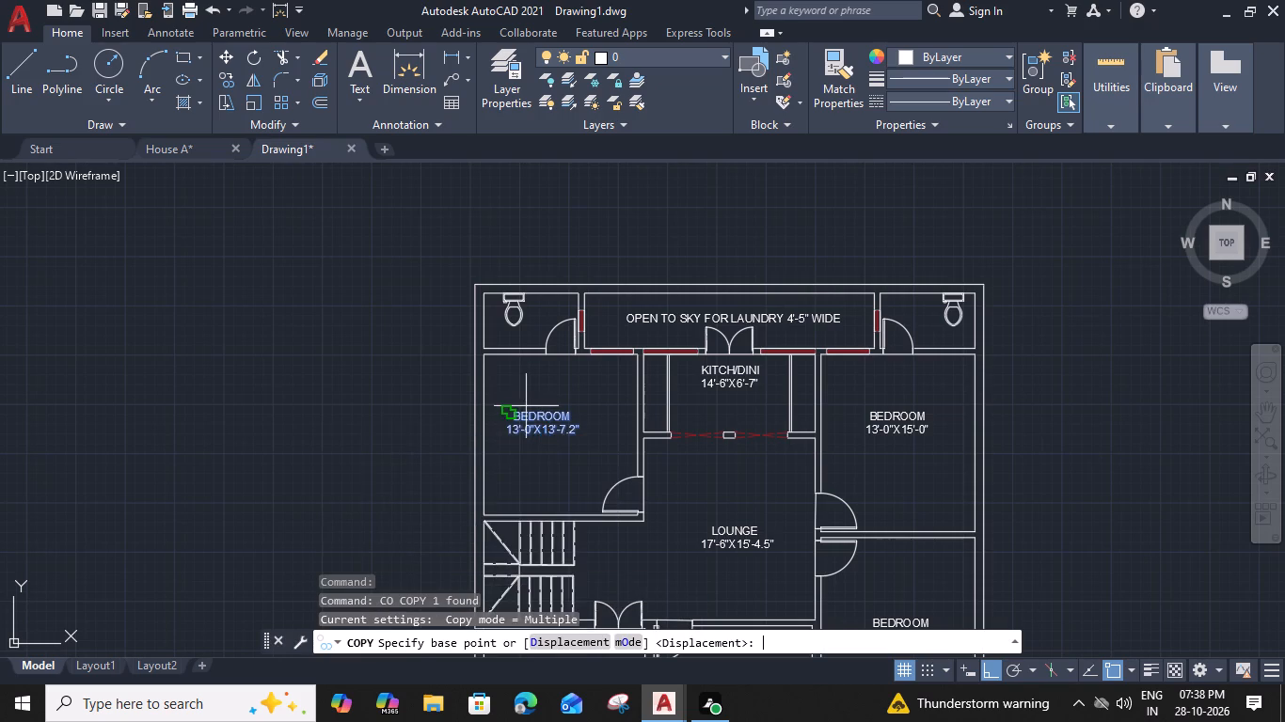
scroll(526, 406, "up", 1)
left_click_drag(500, 454, 500, 446)
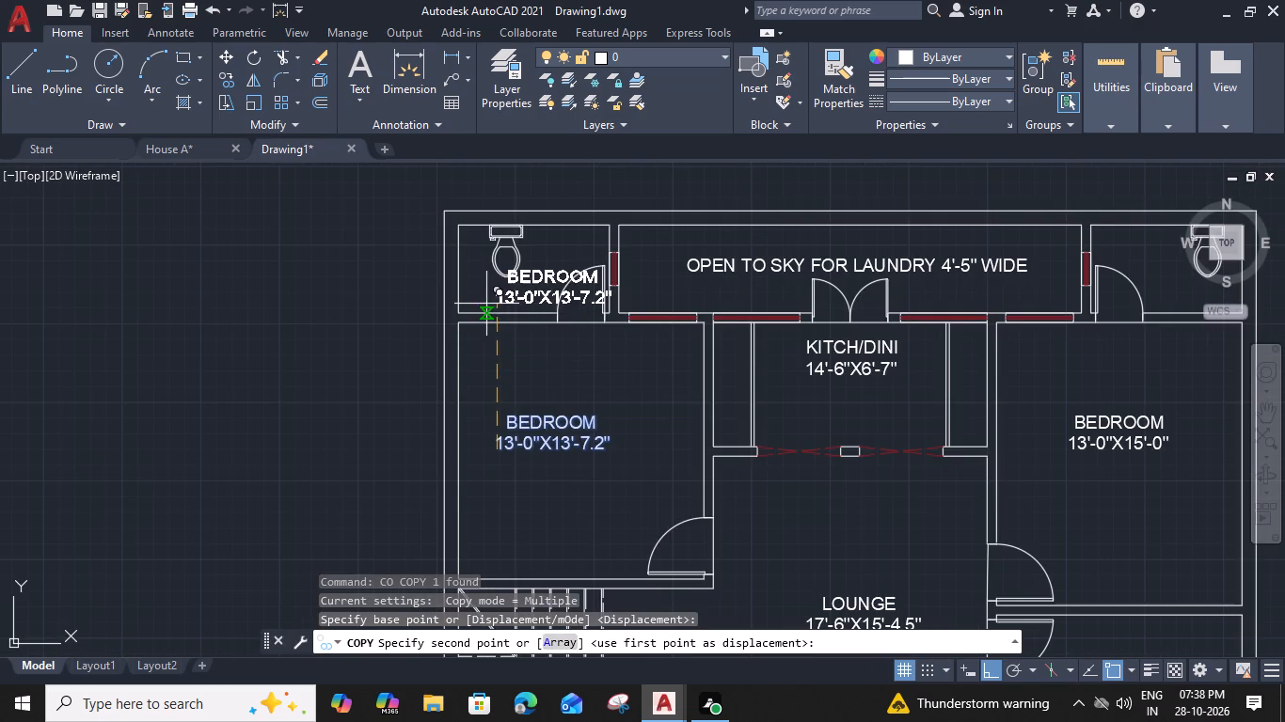
left_click(486, 301)
key("Escape")
Set the text height of the copied BEDROOM label in the rear bathroom to 6" and narrow its text frame.
middle_click_drag(486, 306, 539, 391)
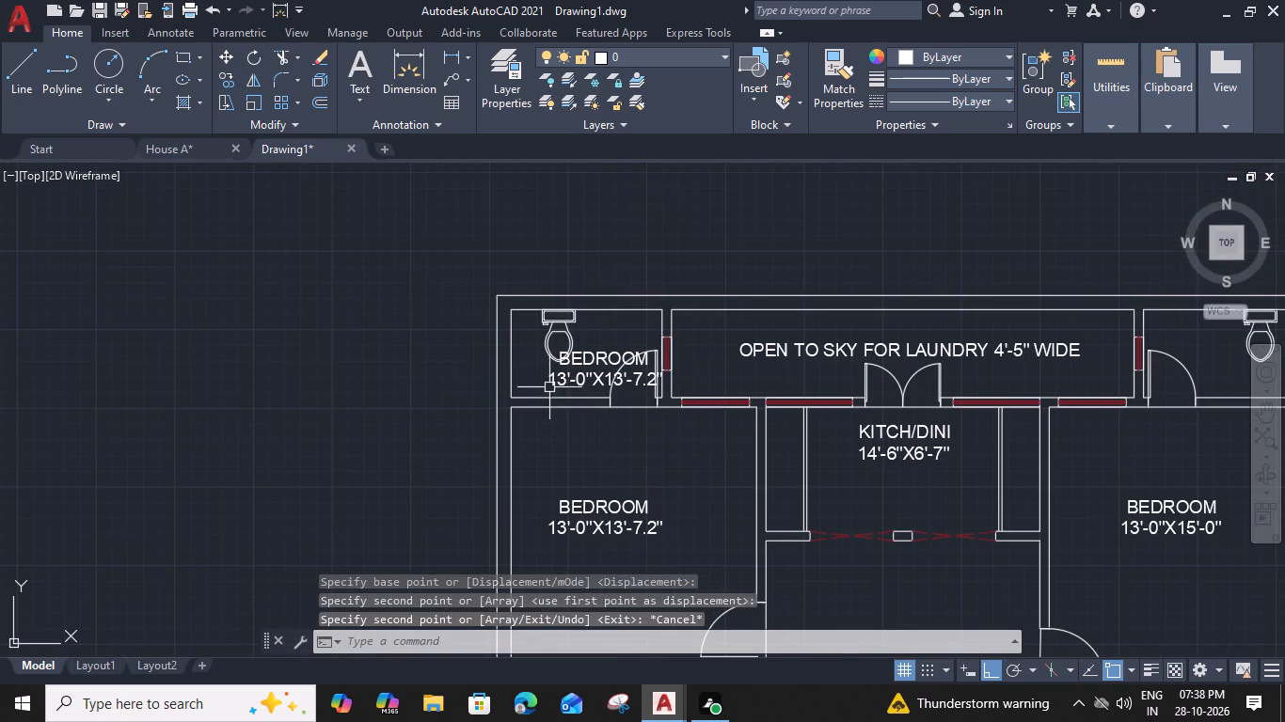
double_click(549, 383)
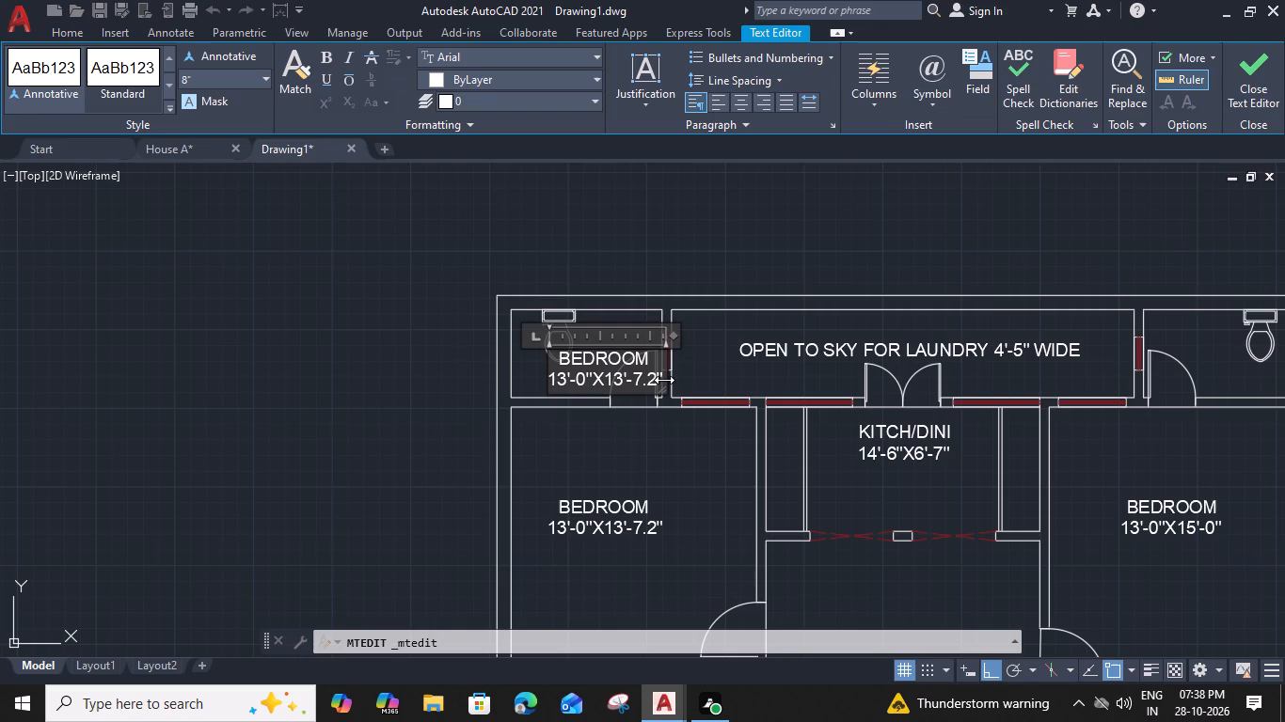
left_click(664, 380)
left_click_drag(660, 381, 513, 322)
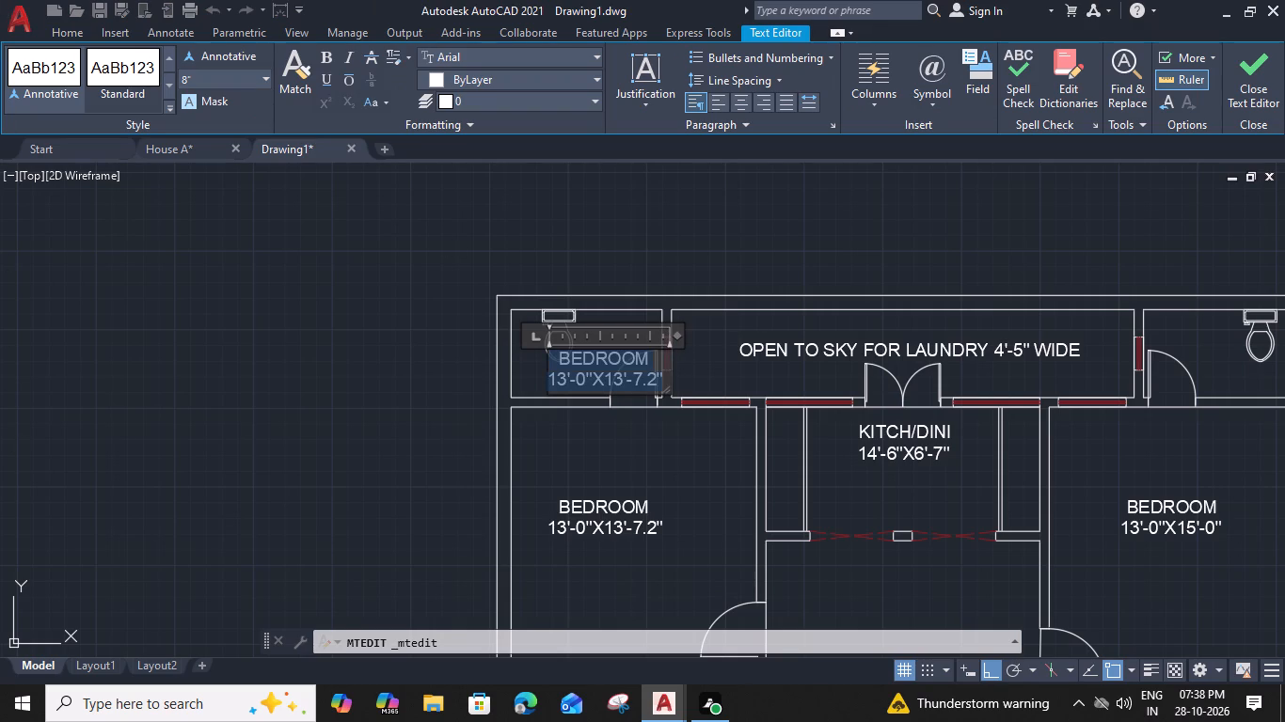
left_click_drag(205, 83, 114, 96)
key("6")
key("shift+quotedbl")
key("Return")
left_click_drag(680, 335, 642, 343)
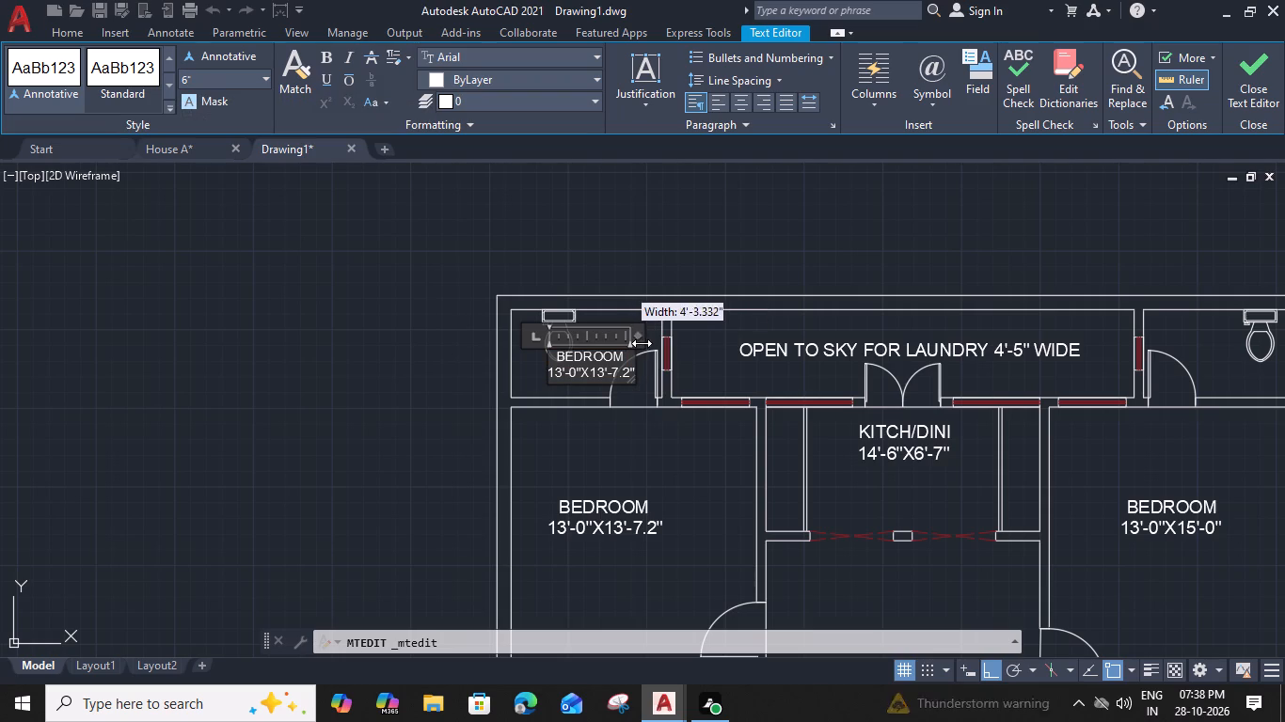
left_click_drag(642, 343, 645, 343)
Replace the copied BEDROOM label's text in the rear bathroom with BATH and 8'-0"X4'-8" on two lines.
middle_click_drag(607, 427, 600, 424)
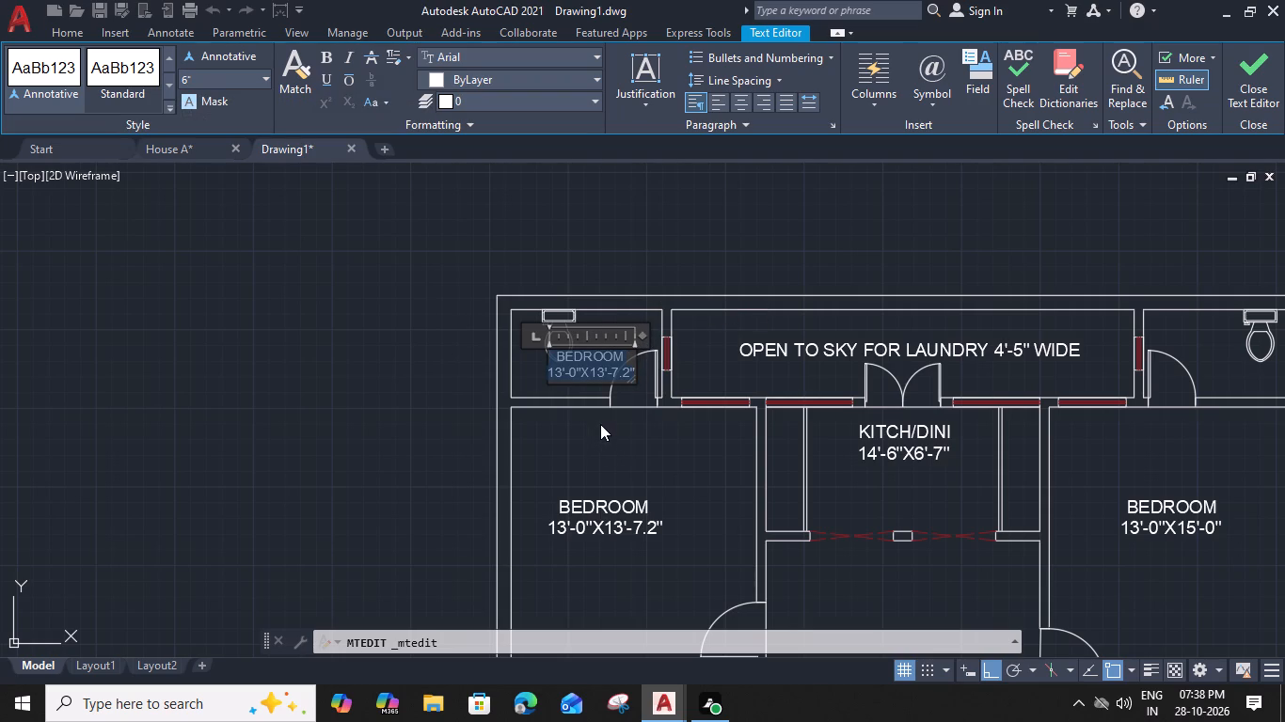
middle_click_drag(600, 424, 675, 434)
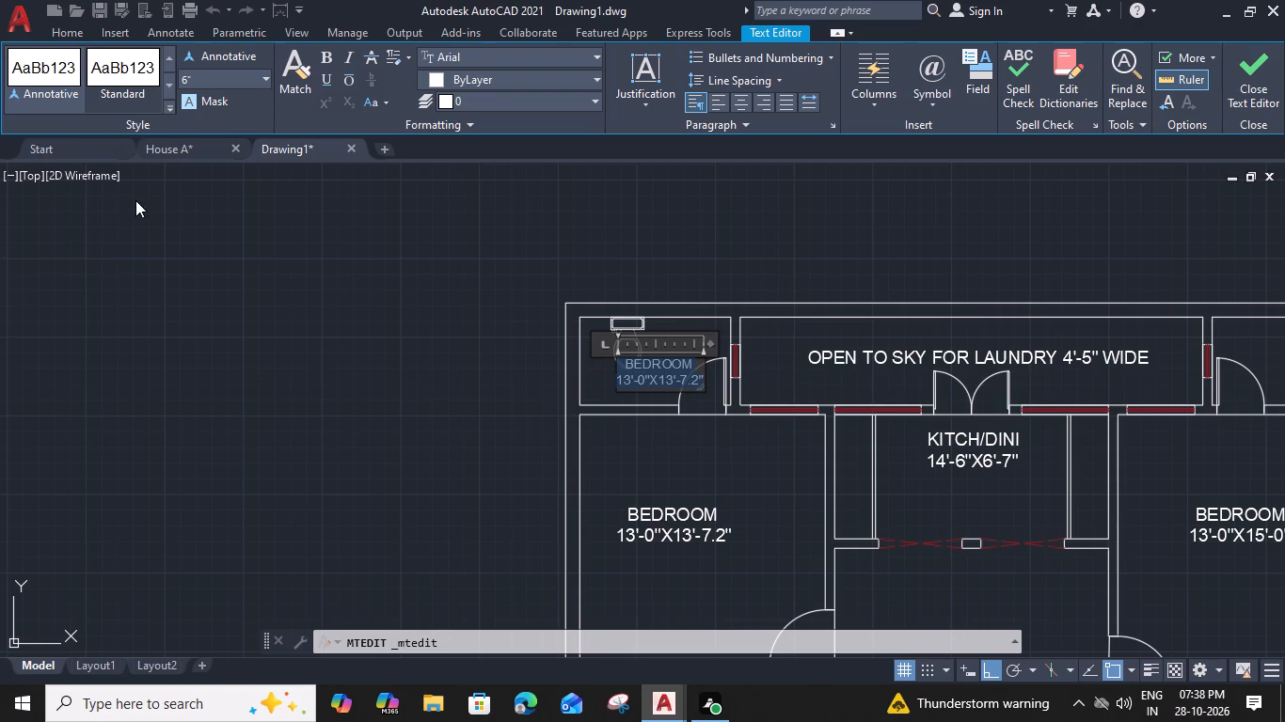
middle_click_drag(182, 187, 266, 290)
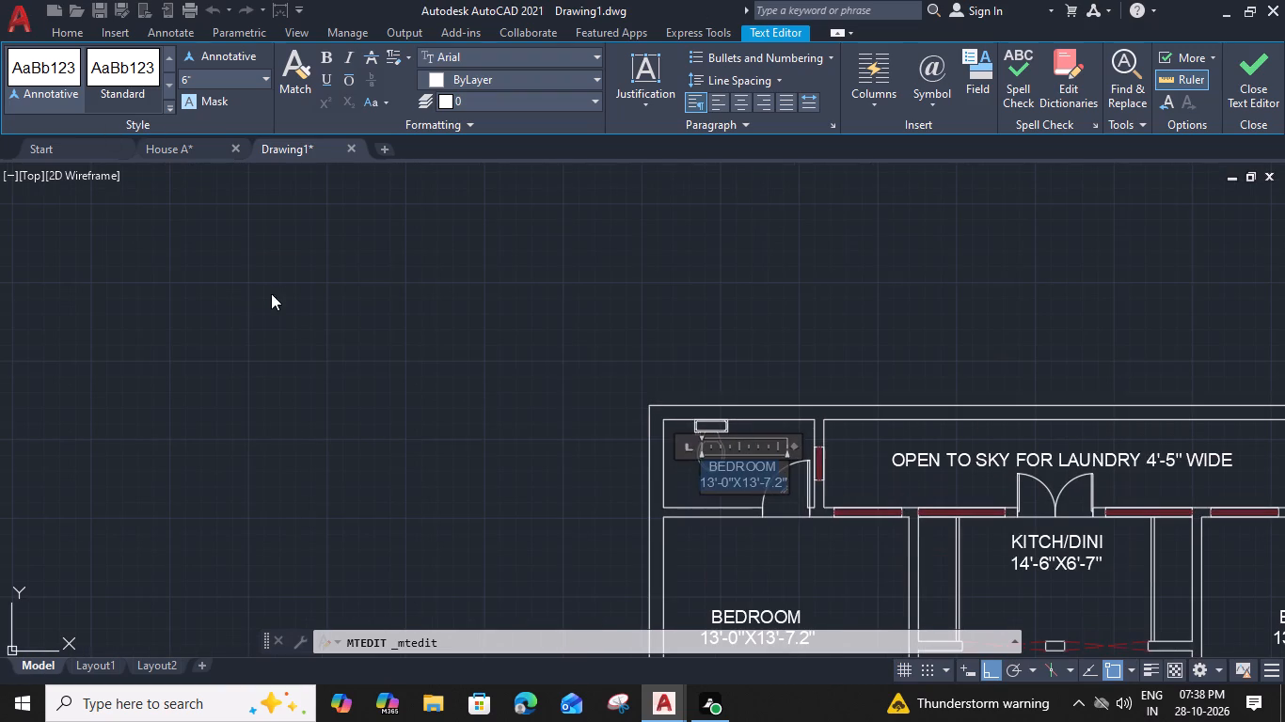
scroll(361, 386, "up", 2)
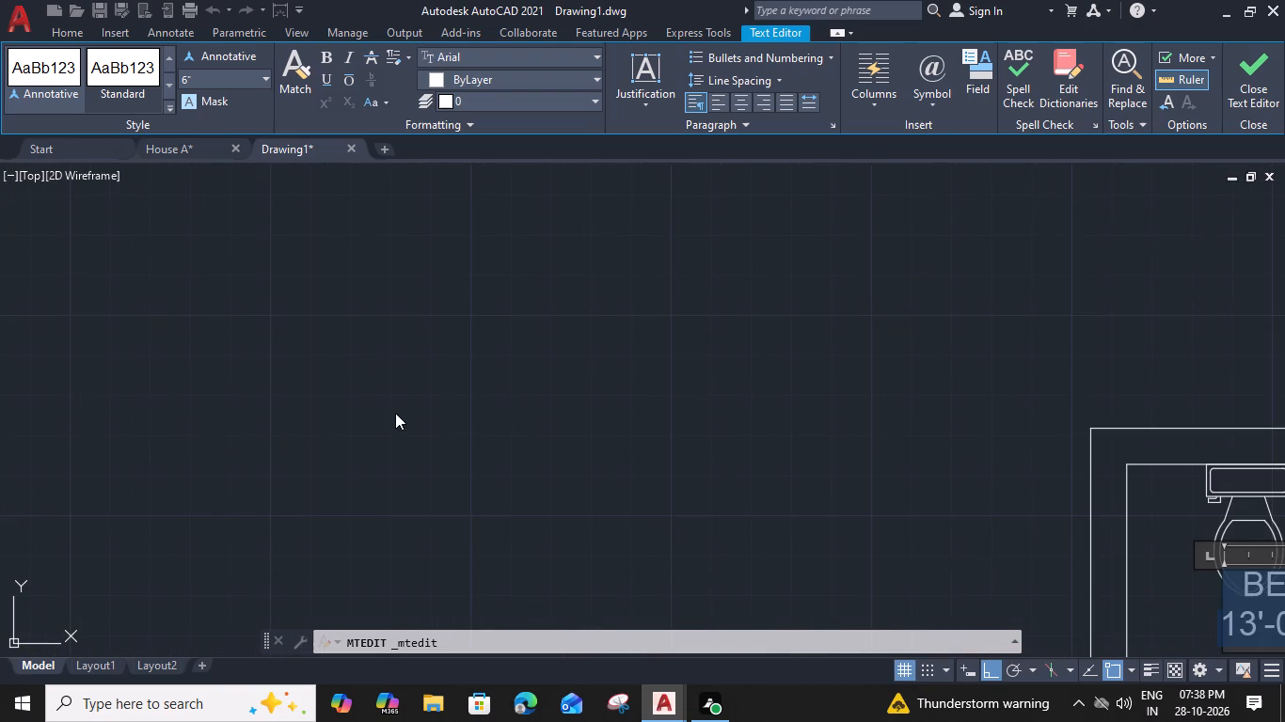
scroll(438, 394, "down", 4)
scroll(635, 439, "up", 4)
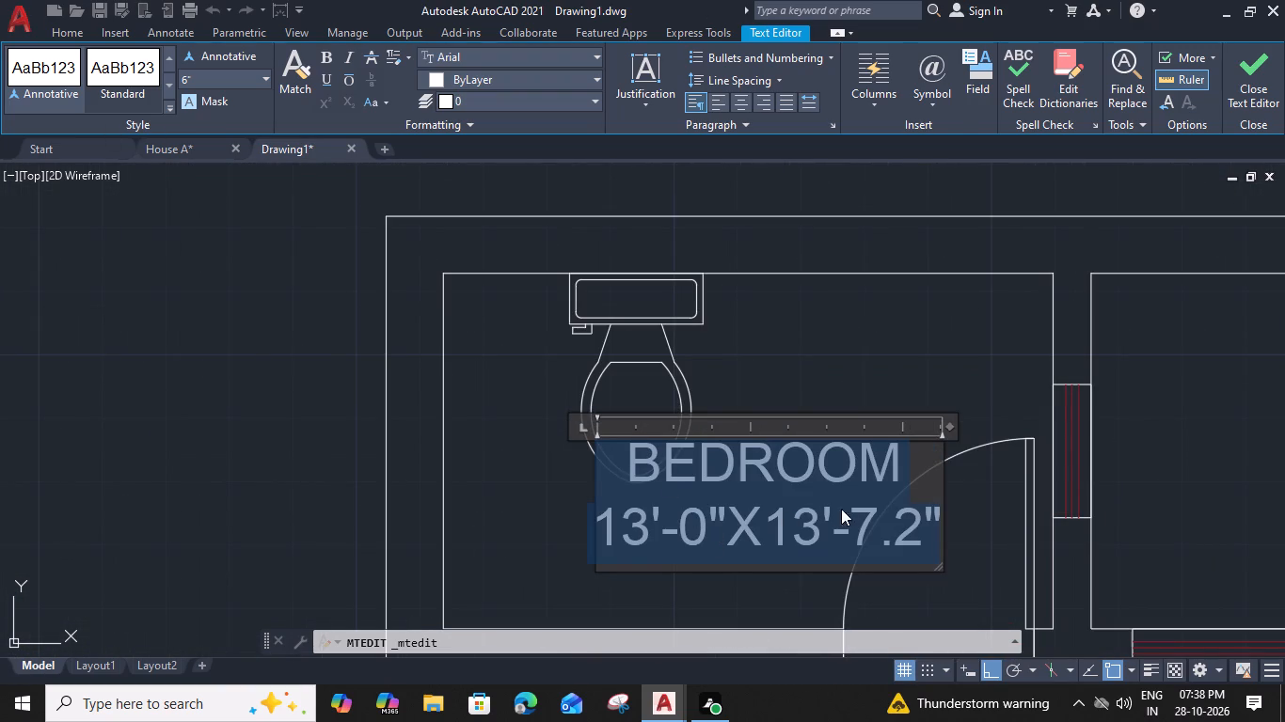
key("b")
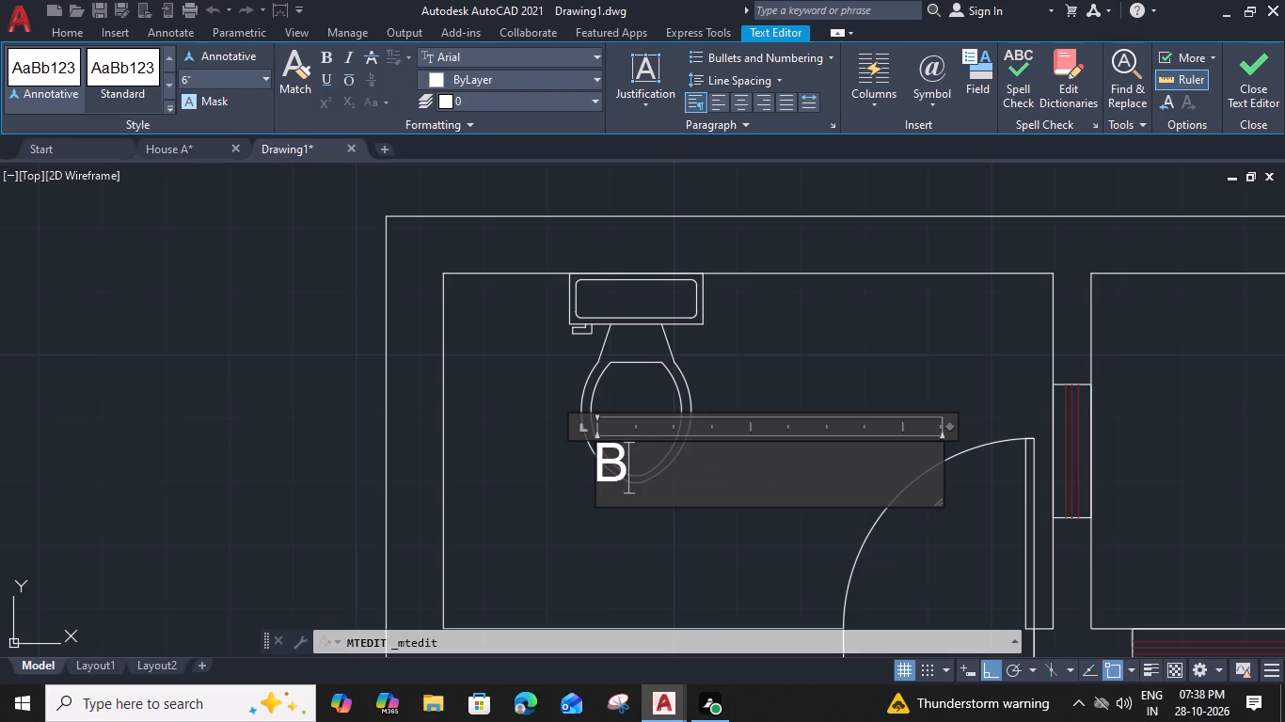
key("a")
key("t")
key("h")
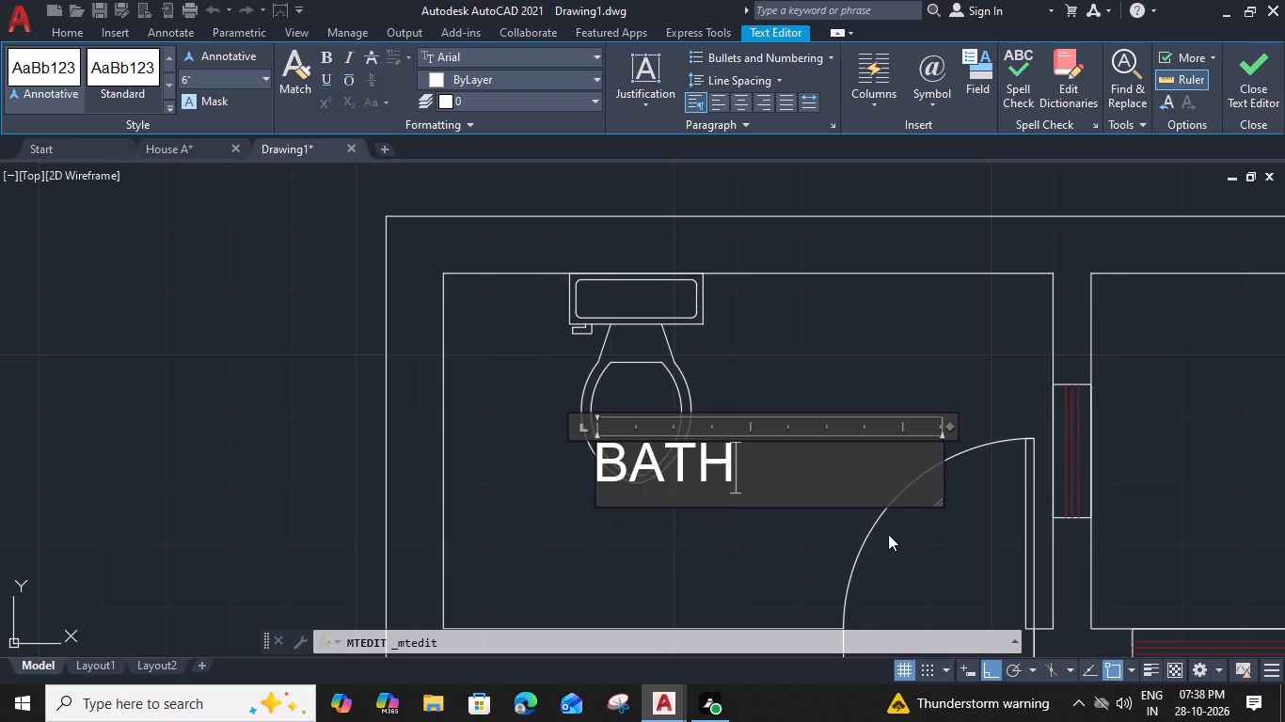
key("Return")
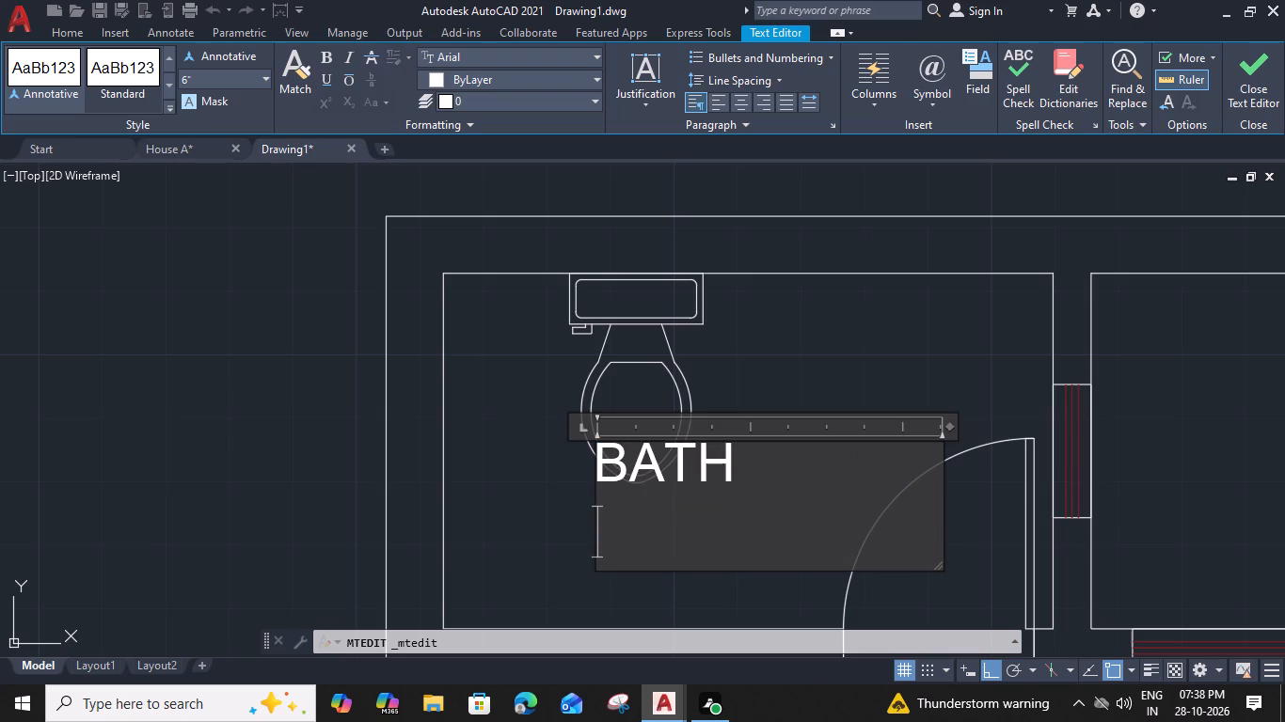
key("8")
key("apostrophe")
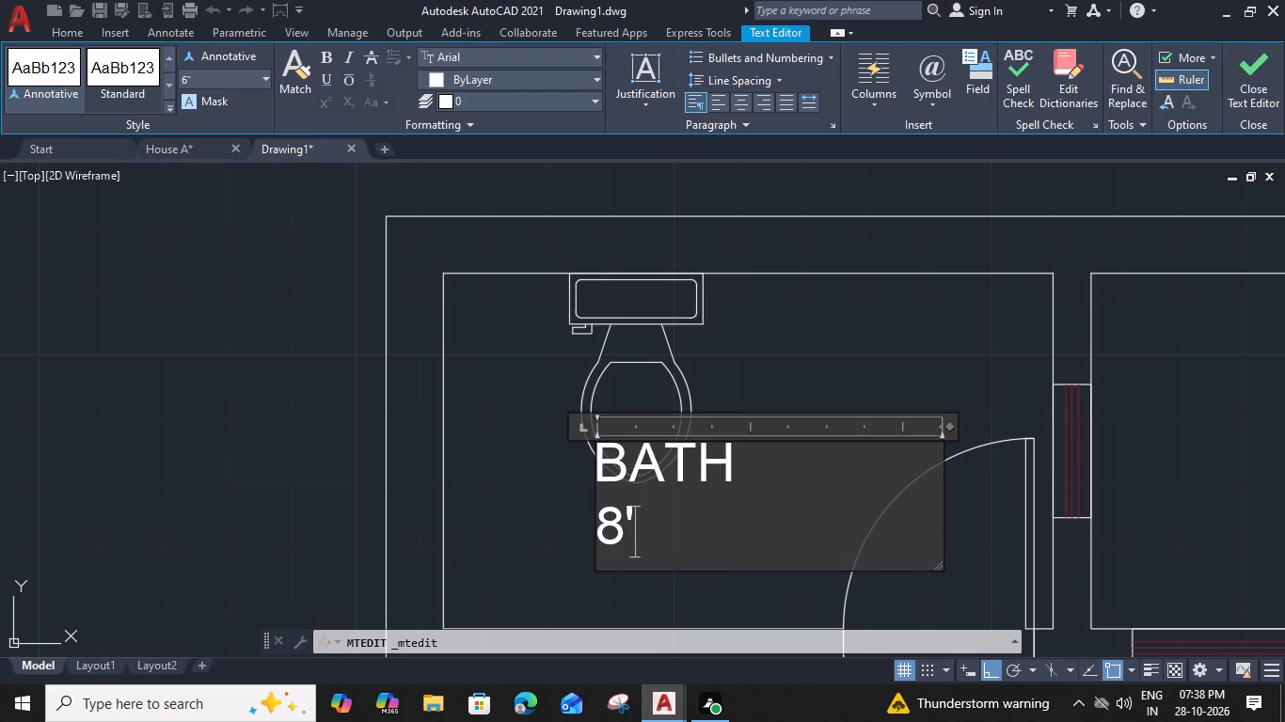
type("-0")
key("shift+quotedbl")
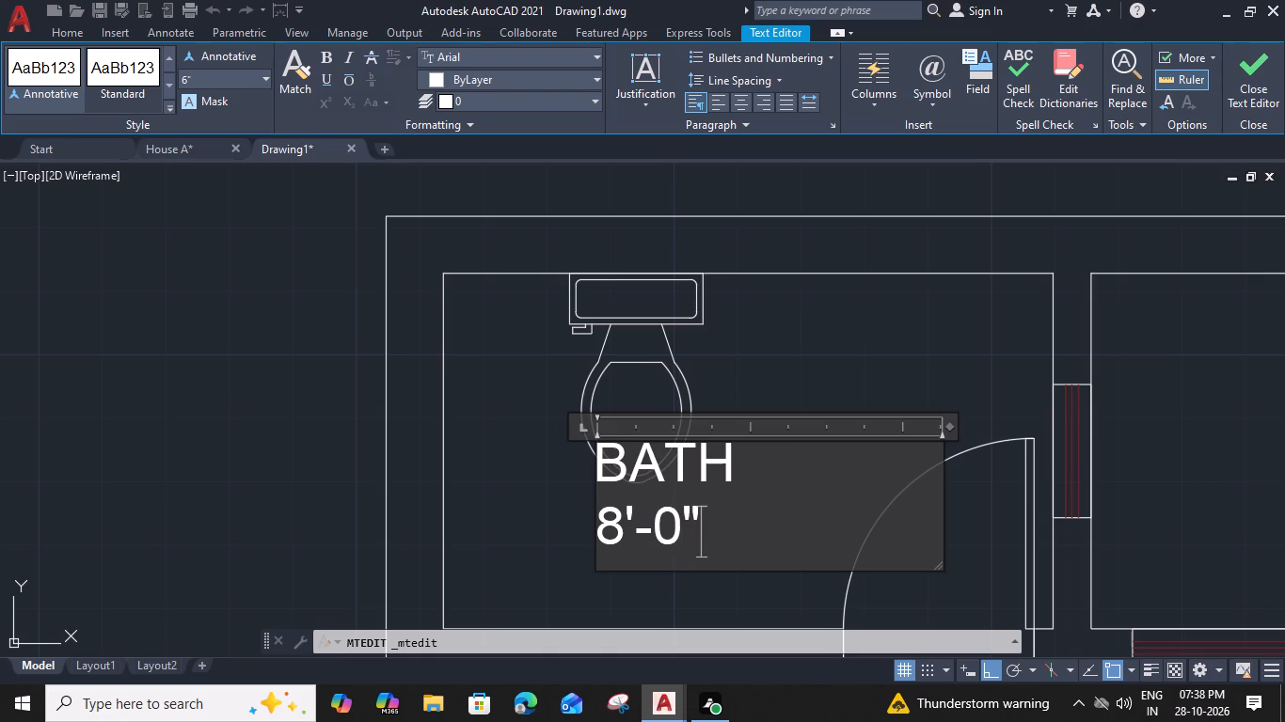
key("x")
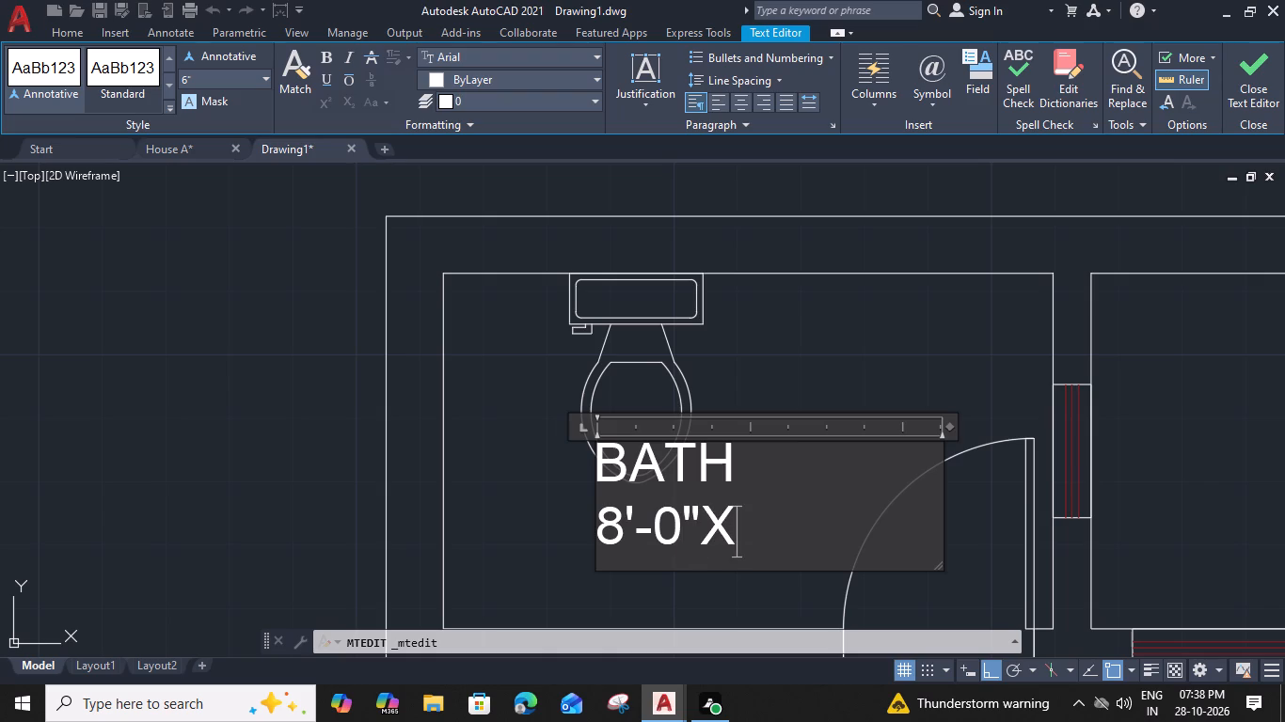
type("4'-8")
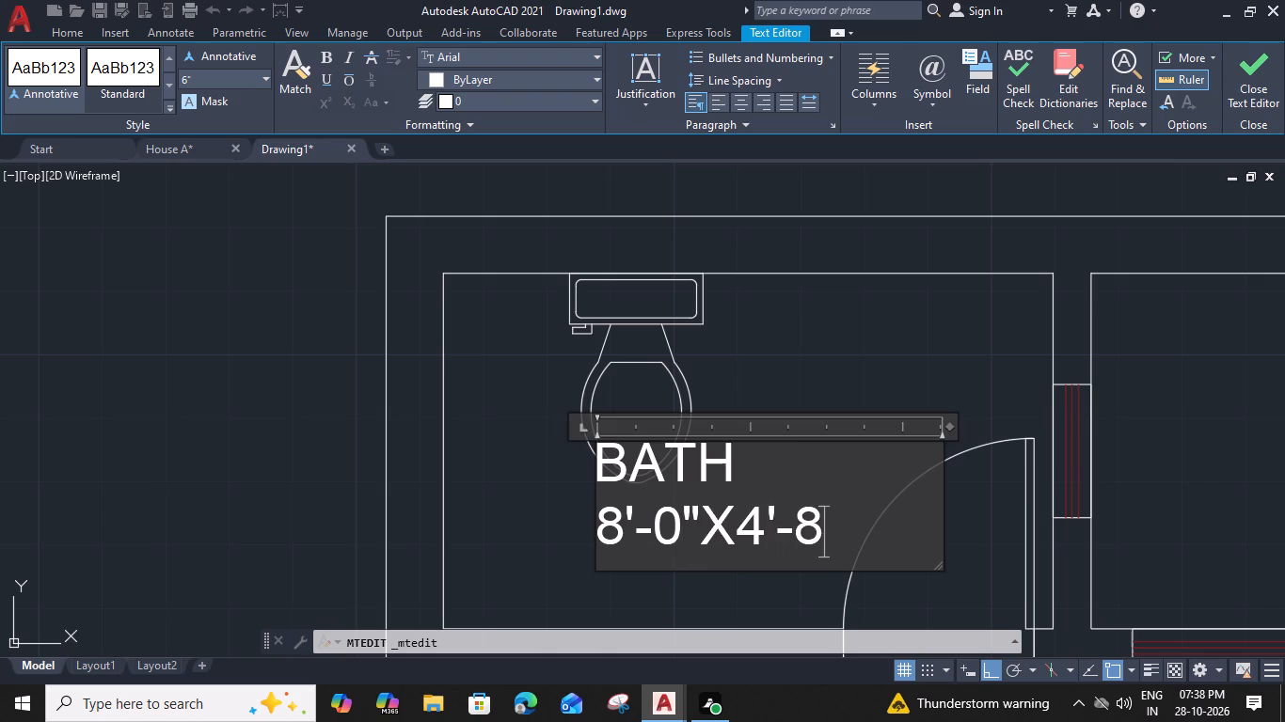
key("shift+quotedbl")
Indent the word BATH by three spaces to centre it over its dimensions, and narrow the text frame to fit.
left_click(607, 463)
key("space")
key("space")
key("space")
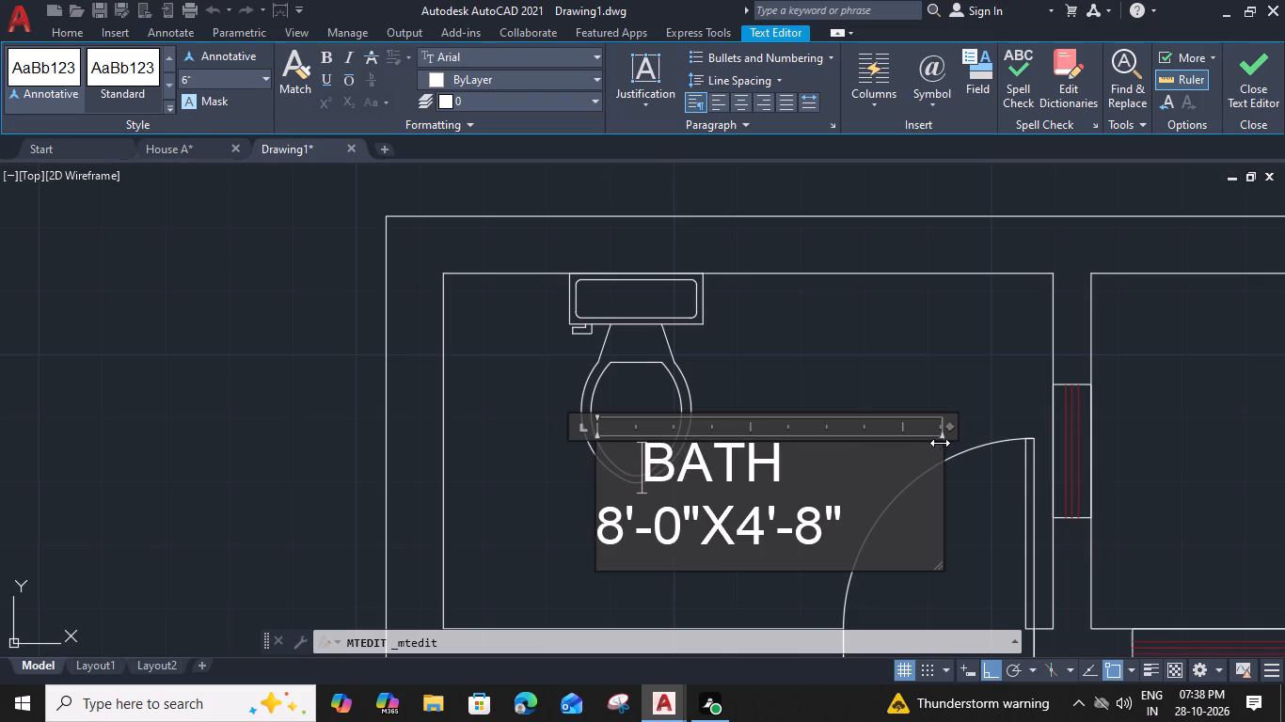
left_click_drag(948, 428, 857, 441)
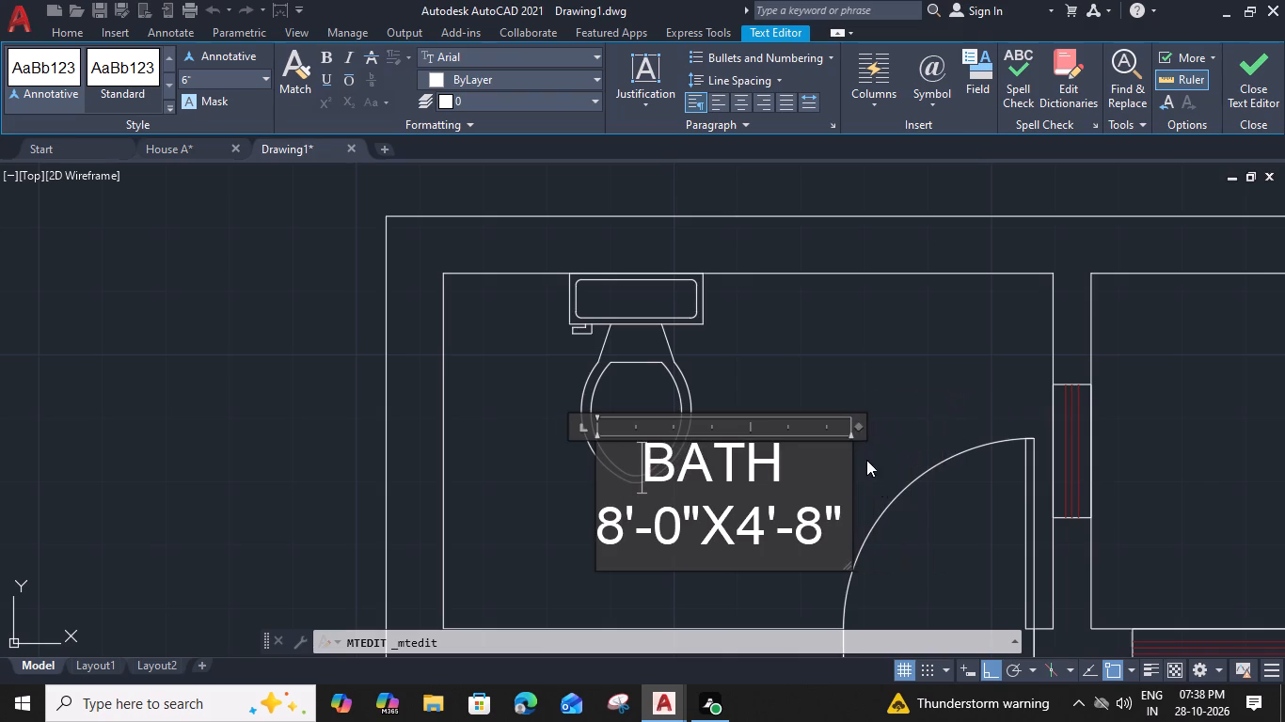
left_click(889, 492)
Move the 8'-0"X4'-8" BATH label straight down so it sits clear of the toilet.
left_click(668, 532)
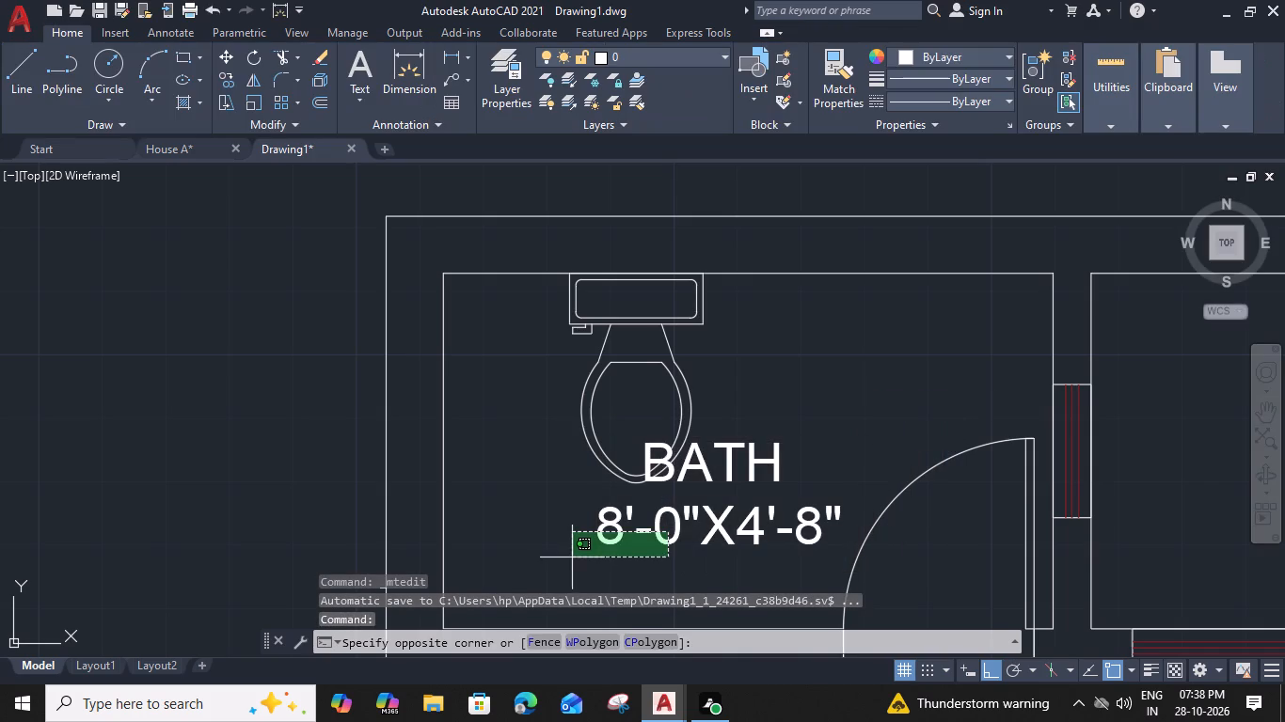
left_click(571, 556)
middle_click_drag(572, 553, 616, 369)
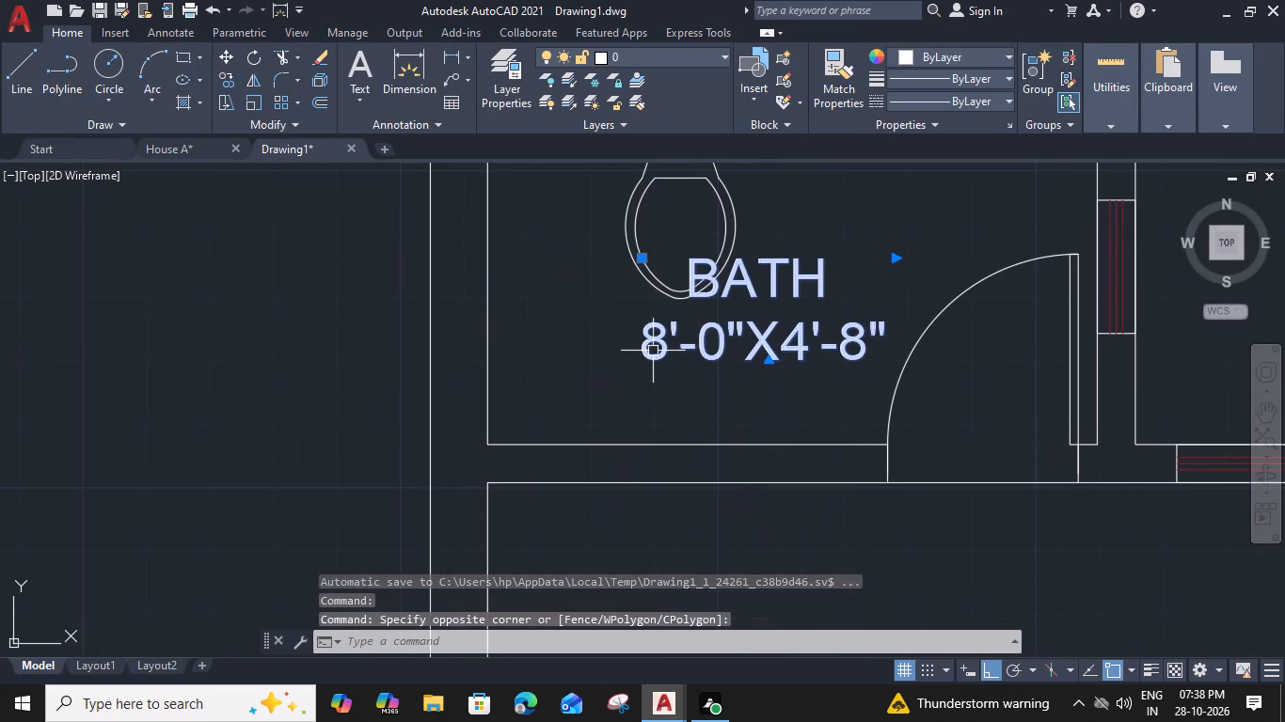
left_click(653, 351)
type("M")
key("space")
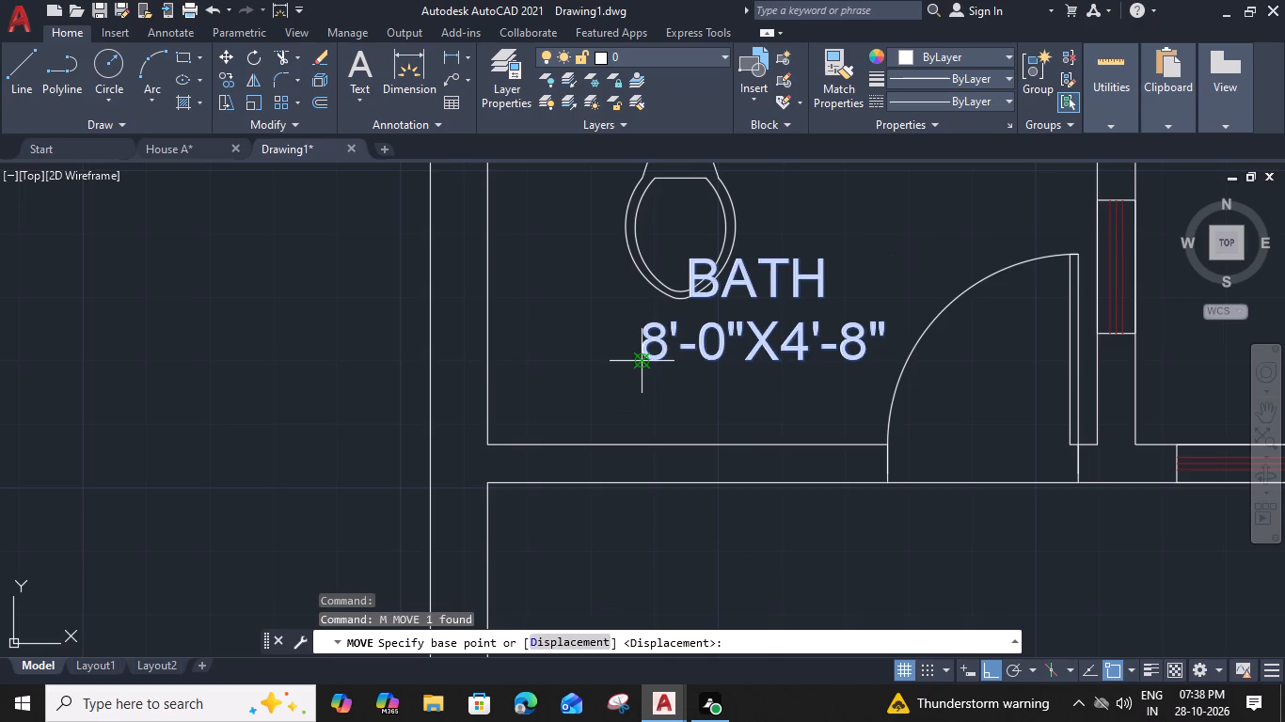
left_click(637, 358)
left_click(618, 414)
Copy the BATH label horizontally about 35' into the rear bathroom behind the 13'-0"X15'-0" bedroom.
left_click(652, 402)
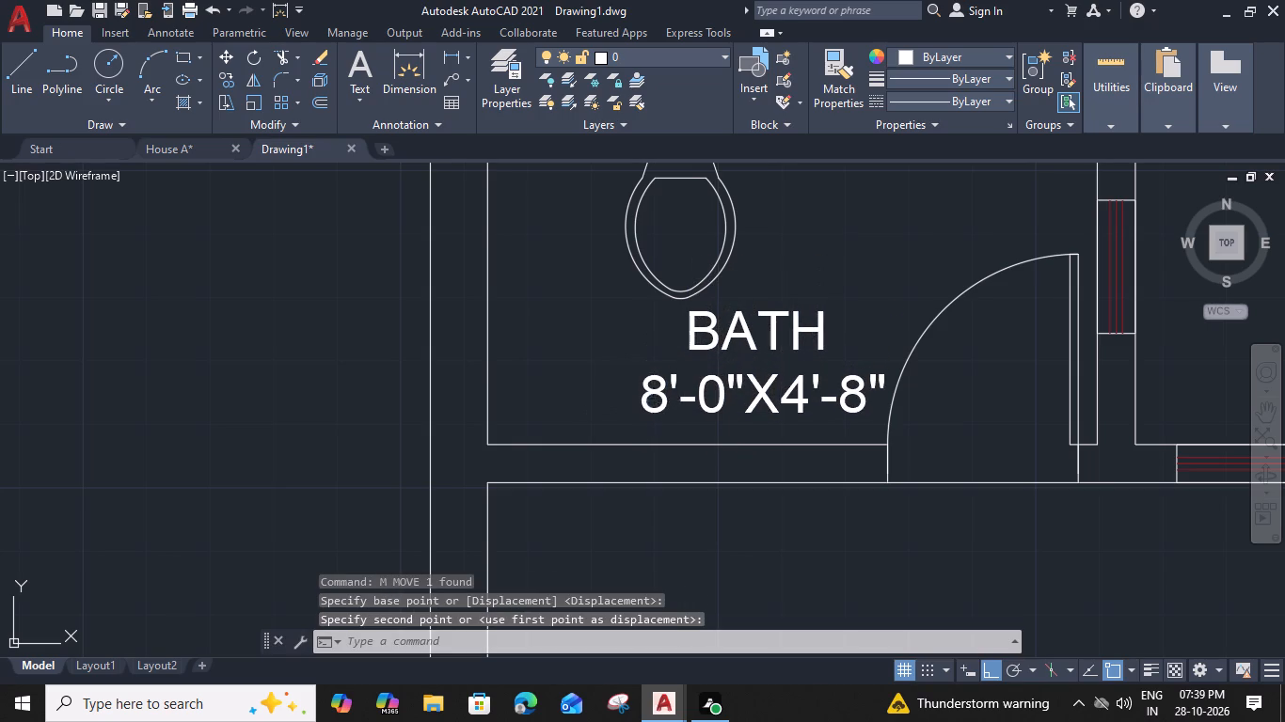
type("CO")
key("space")
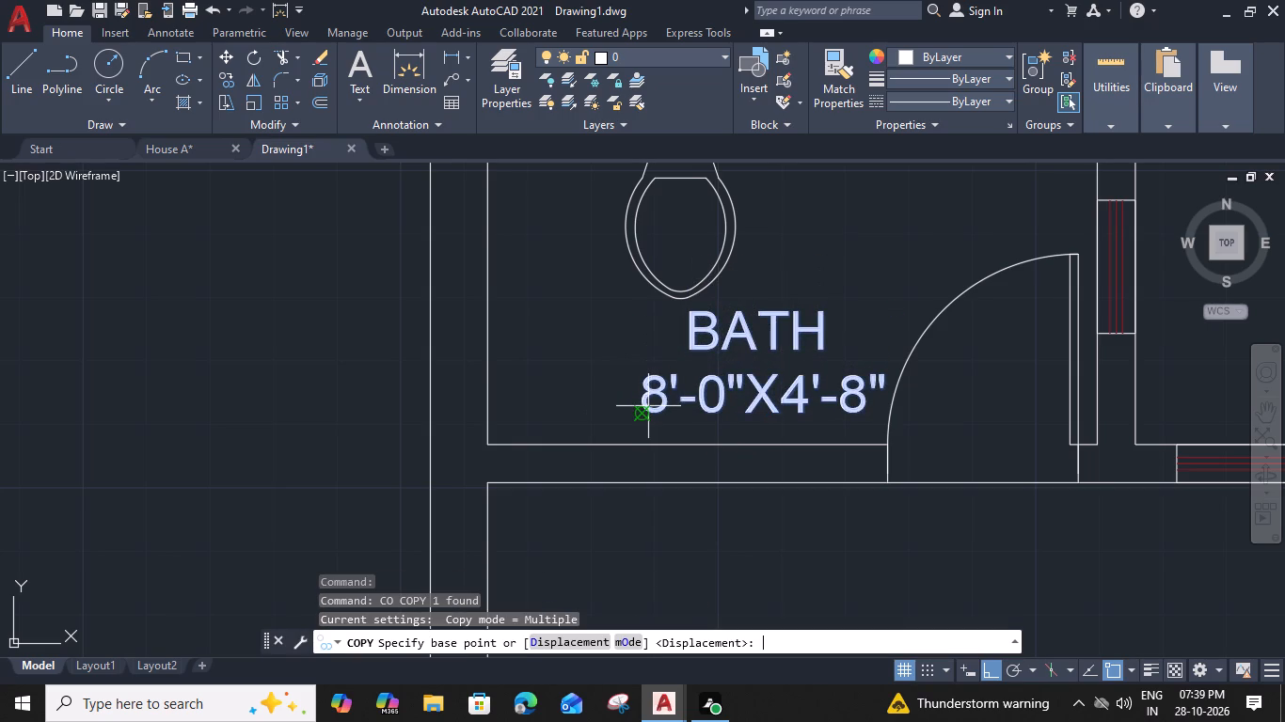
left_click(862, 406)
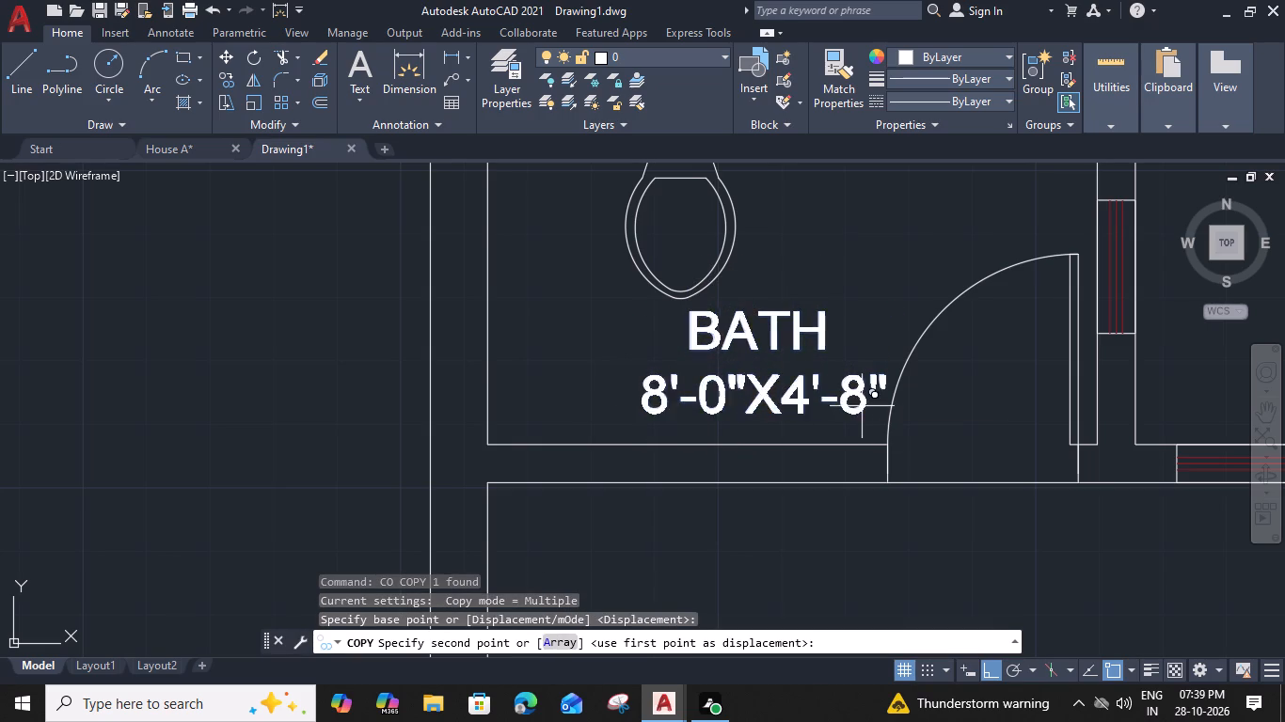
scroll(932, 406, "down", 2)
middle_click_drag(856, 396, 382, 421)
middle_click_drag(854, 429, 197, 402)
left_click(821, 401)
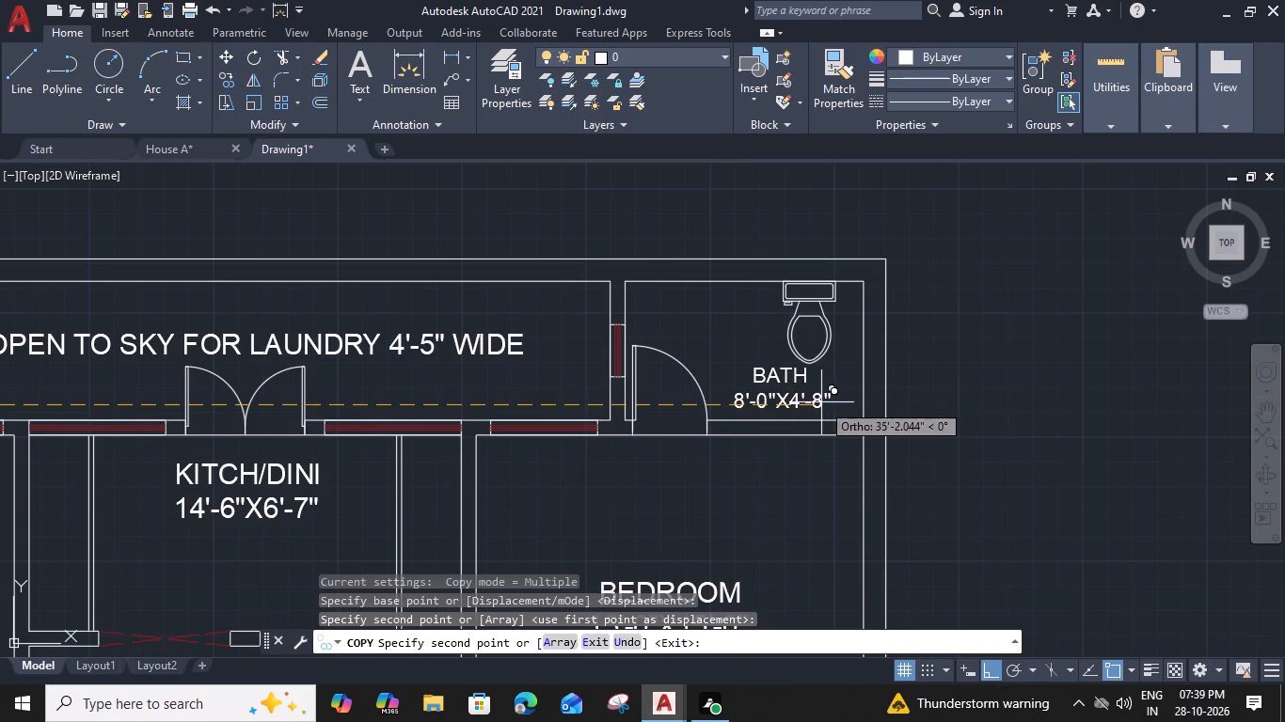
Place another copy of the BATH label in the front bathroom below the 13'-0"X15'-1.5" bedroom.
scroll(822, 433, "down", 2)
middle_click_drag(817, 479, 796, 256)
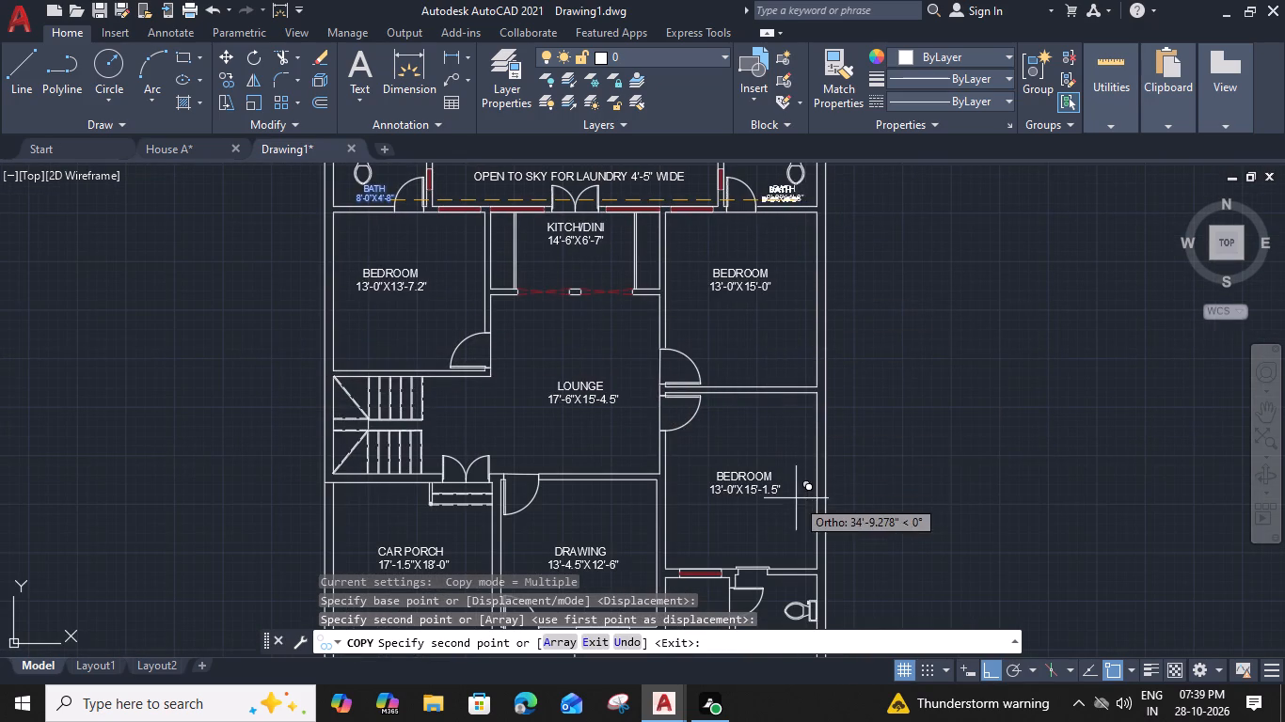
middle_click_drag(796, 494, 801, 217)
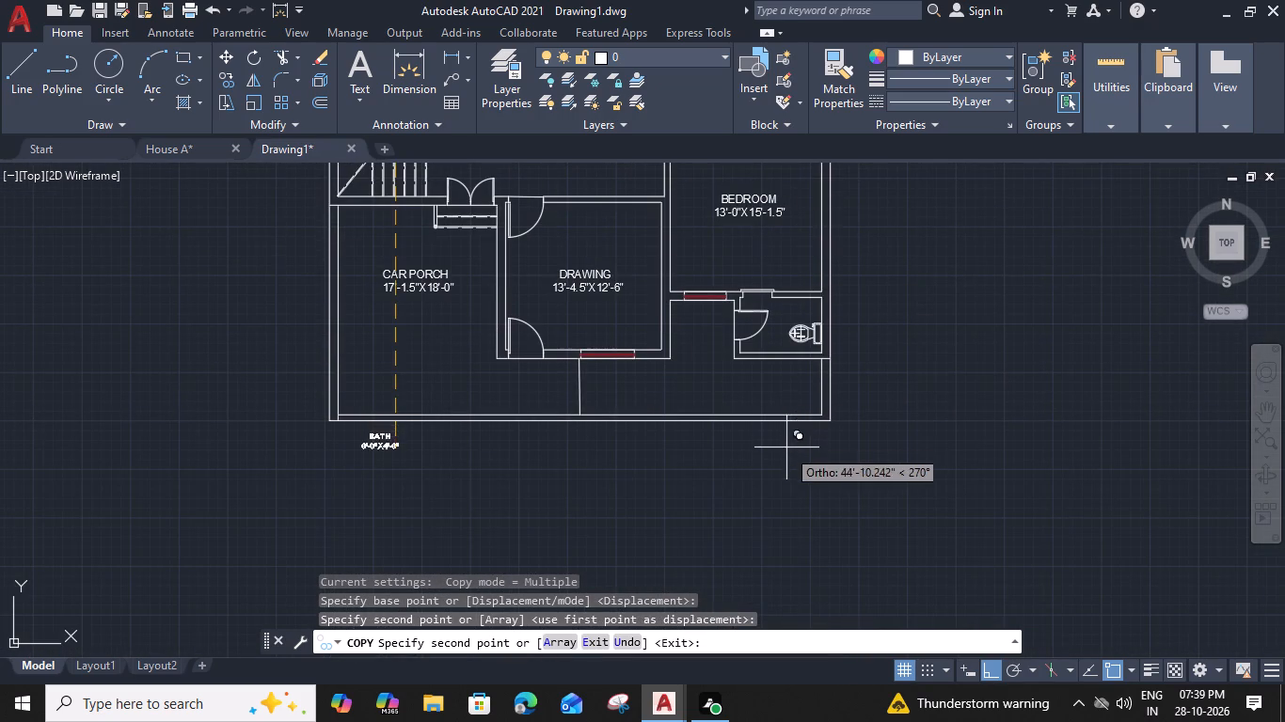
scroll(797, 325, "up", 2)
left_click(797, 324)
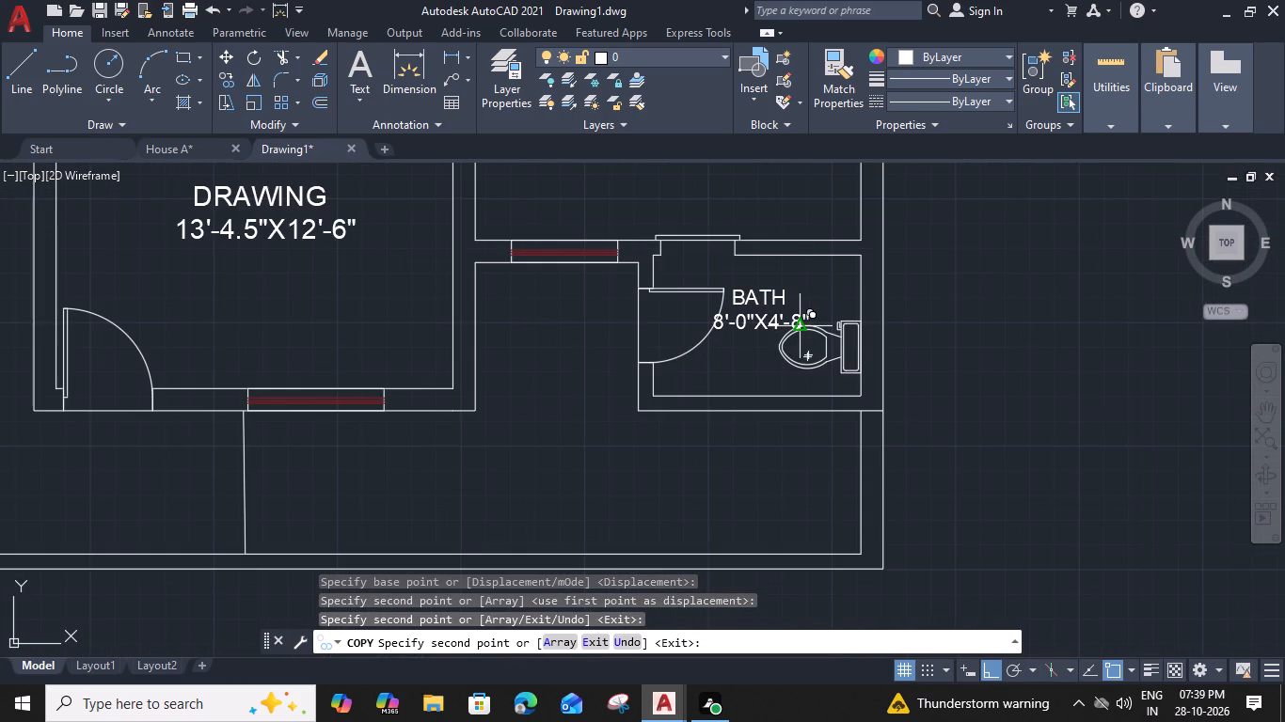
key("Escape")
Change the dimensions in the front bathroom's BATH label to 7'-0"X4'-9".
double_click(777, 284)
left_click(738, 325)
scroll(763, 301, "up", 2)
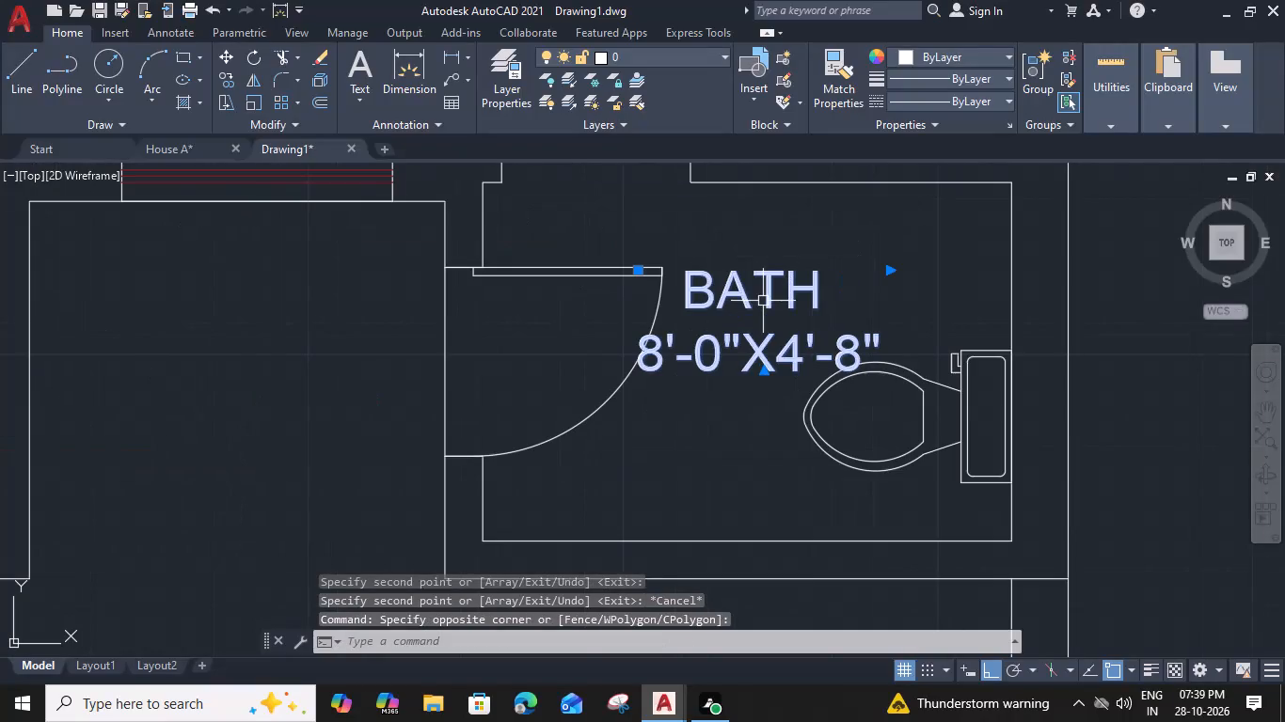
double_click(766, 306)
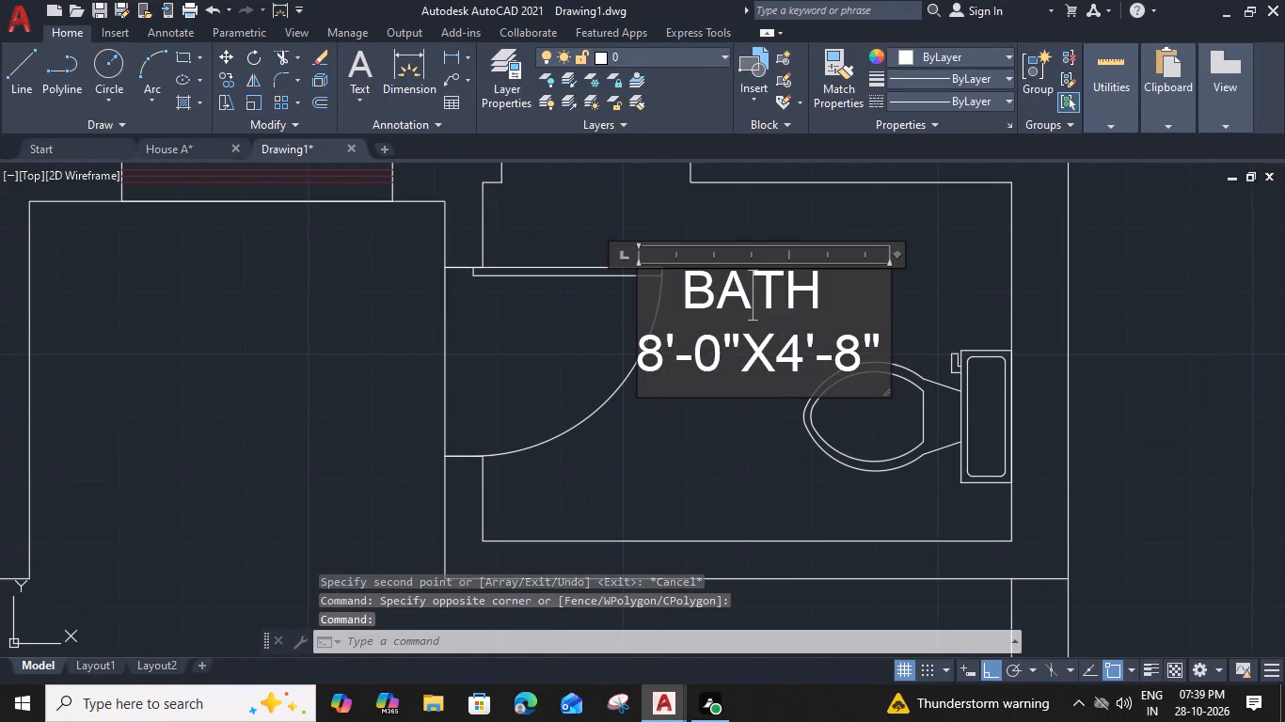
left_click_drag(662, 343, 645, 337)
key("7")
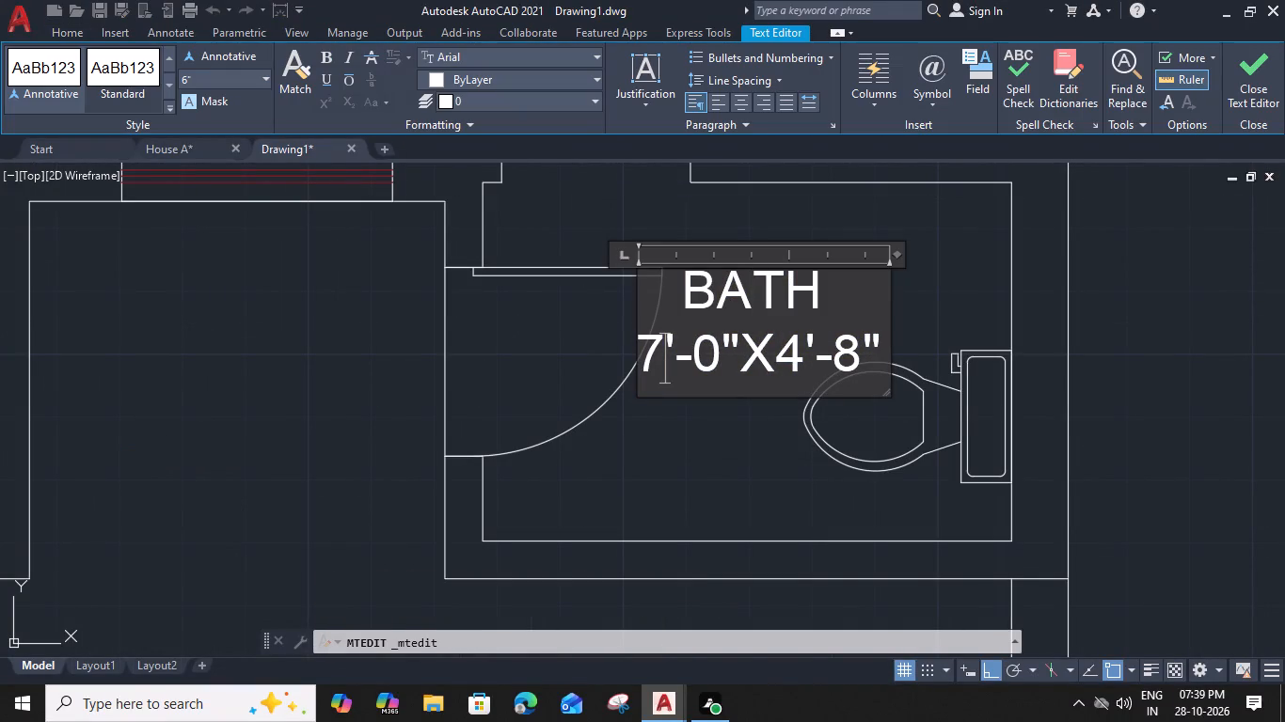
left_click_drag(858, 345, 843, 339)
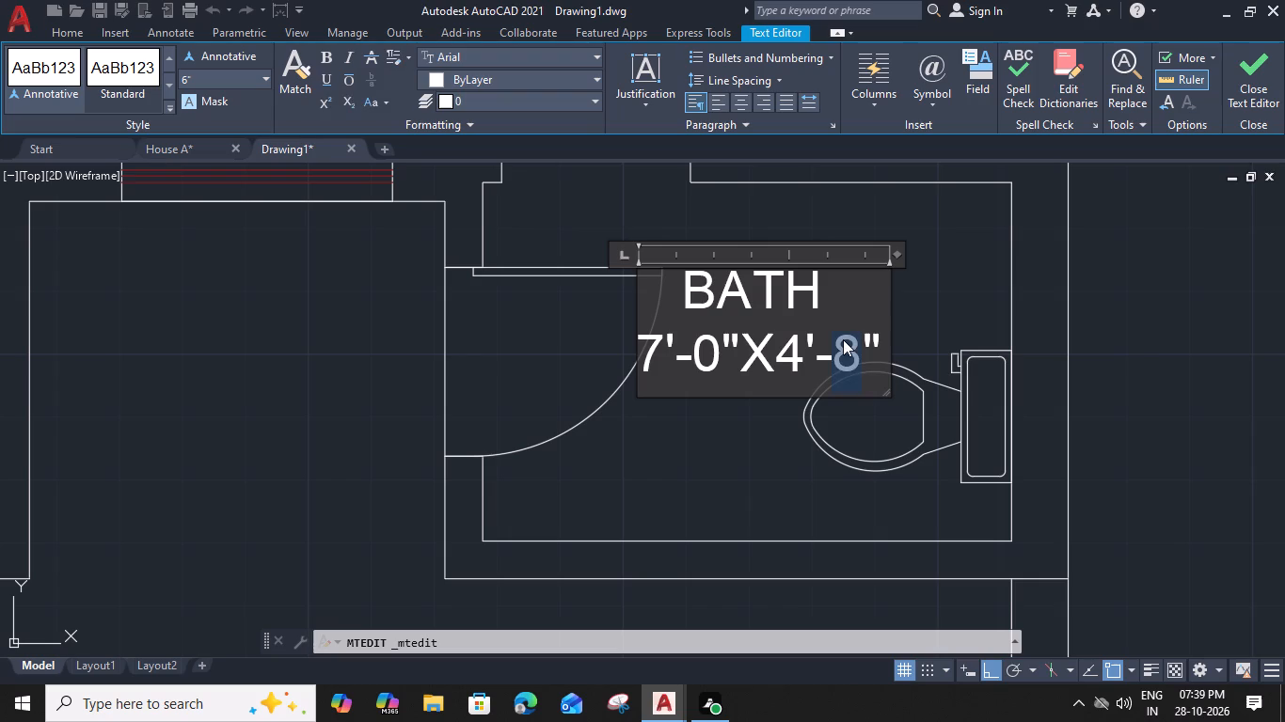
key("9")
left_click(754, 430)
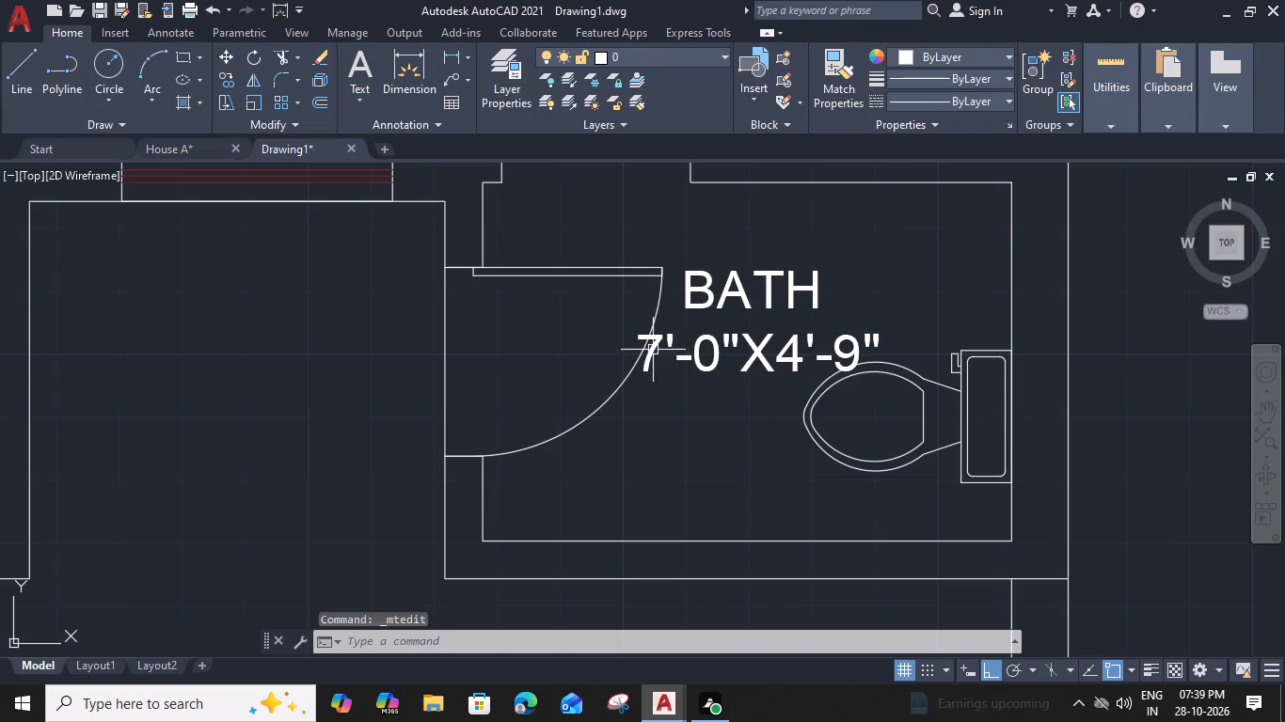
Move the front bathroom's BATH label about 2' down and slightly away from the toilet, clear of the door swing.
left_click(653, 350)
key("m")
key("space")
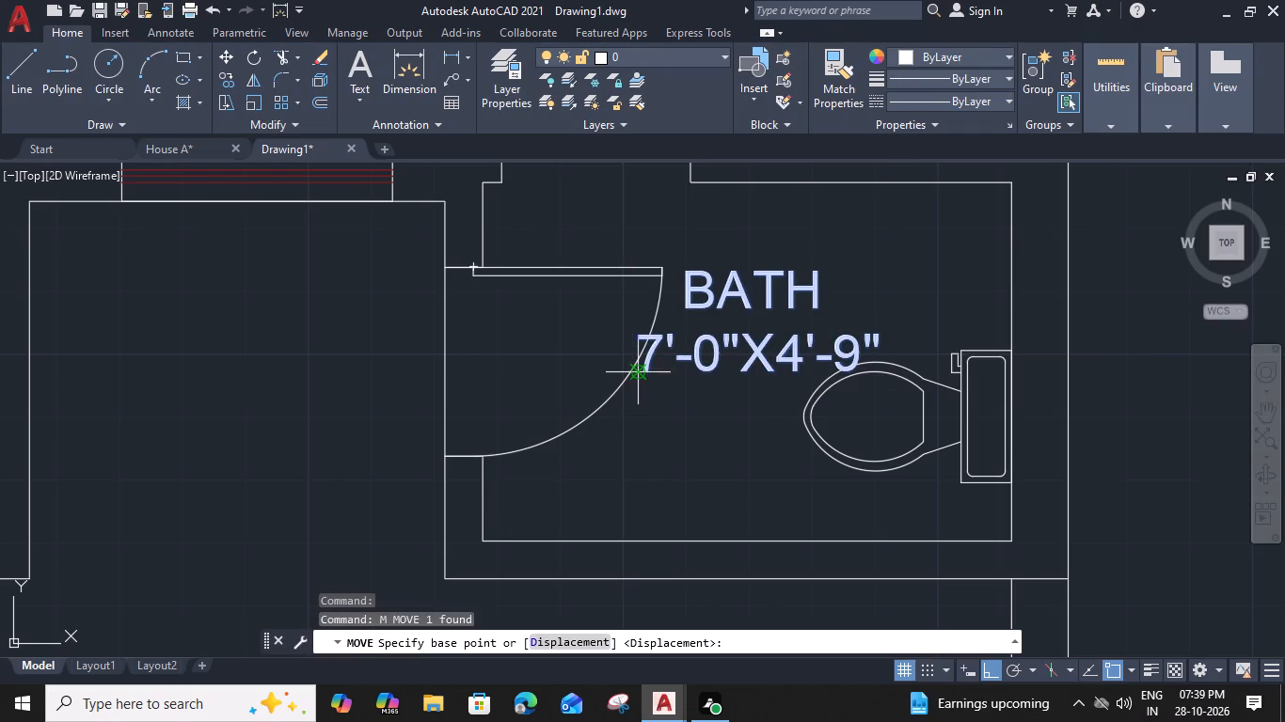
left_click(632, 367)
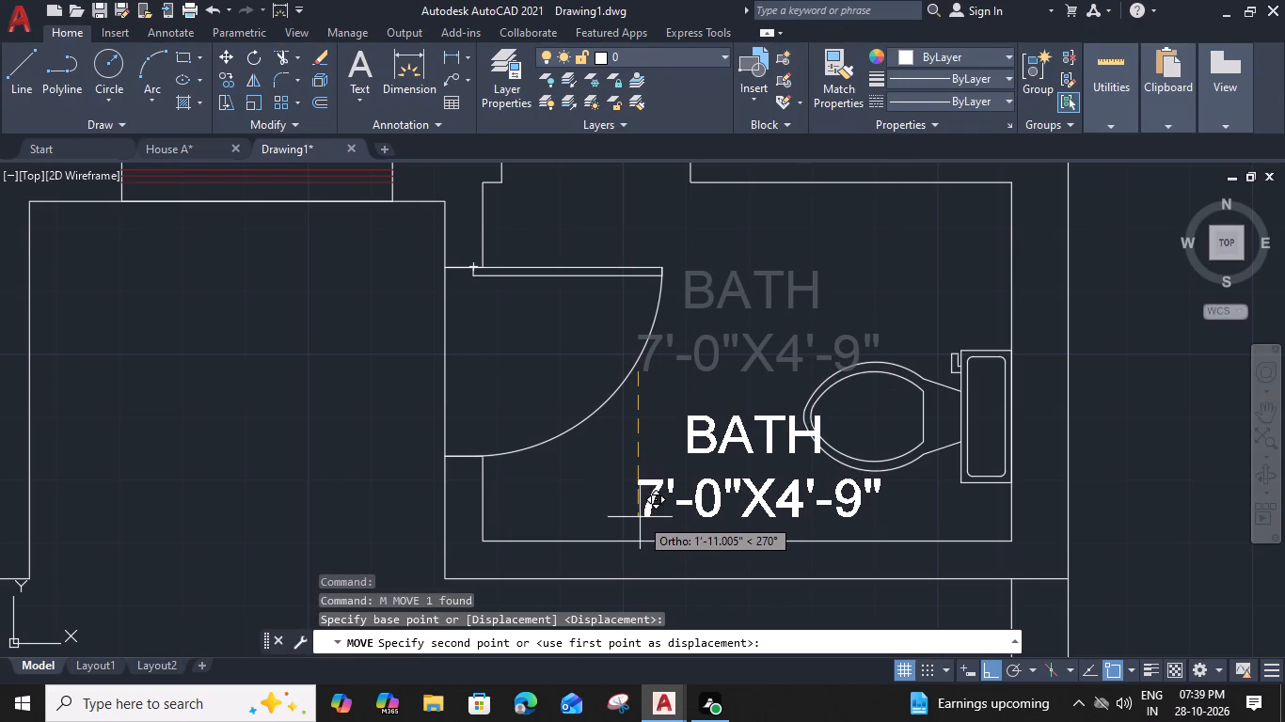
left_click(638, 527)
left_click(649, 516)
key("m")
key("space")
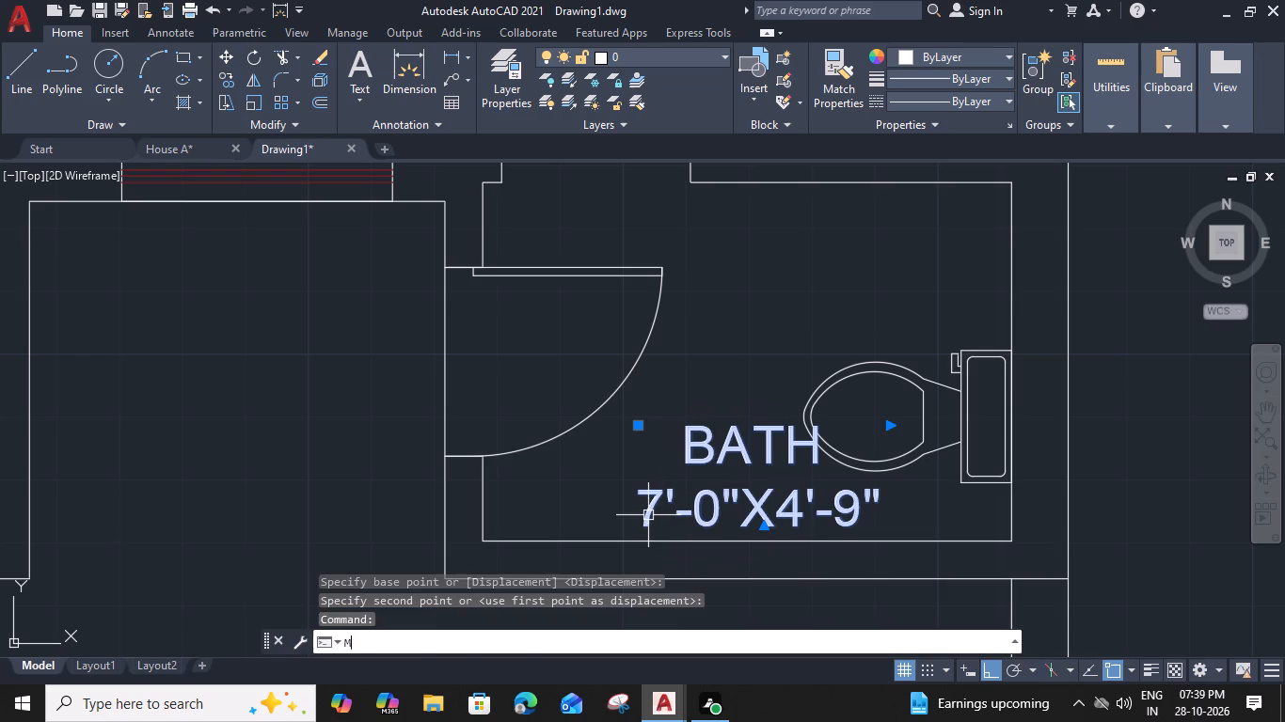
left_click(635, 526)
left_click(582, 524)
Change the dimensions in the BATH label behind the 13'-0"X15'-0" bedroom to 8'-0"X4'-9".
scroll(665, 378, "down", 2)
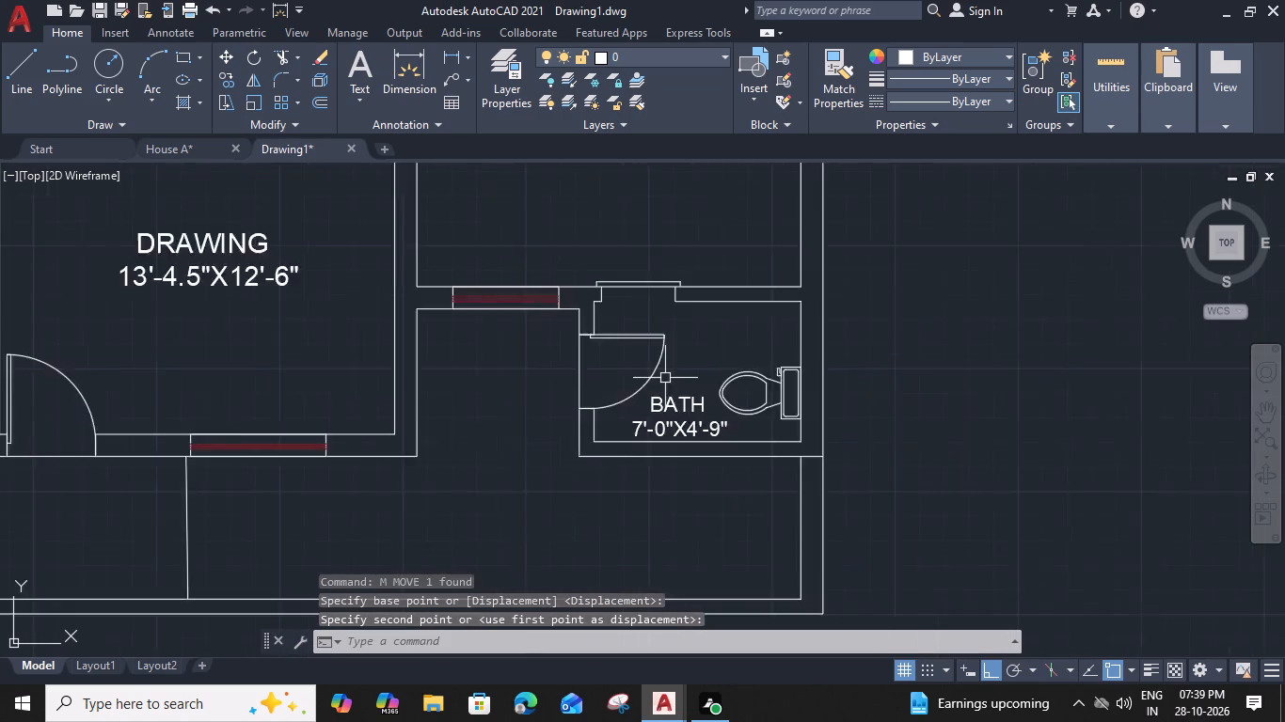
scroll(665, 378, "down", 1)
middle_click_drag(693, 313, 657, 630)
middle_click_drag(624, 290, 651, 689)
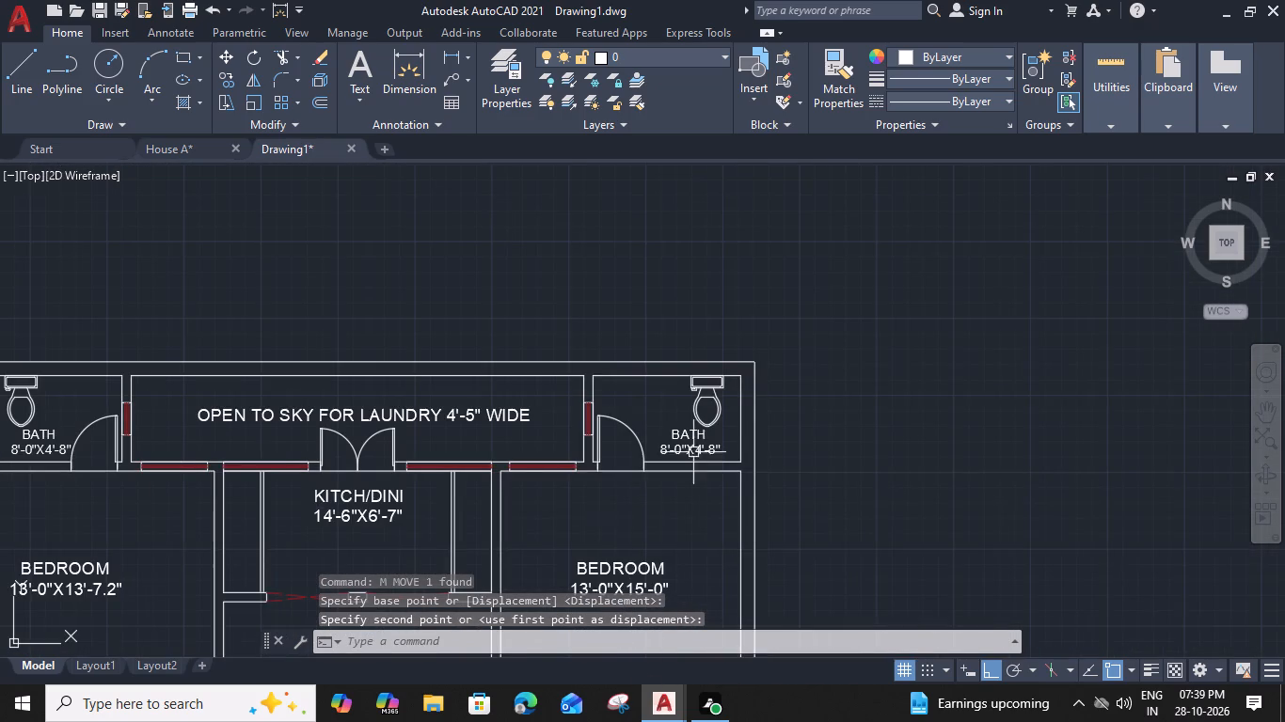
scroll(700, 432, "up", 1)
double_click(697, 439)
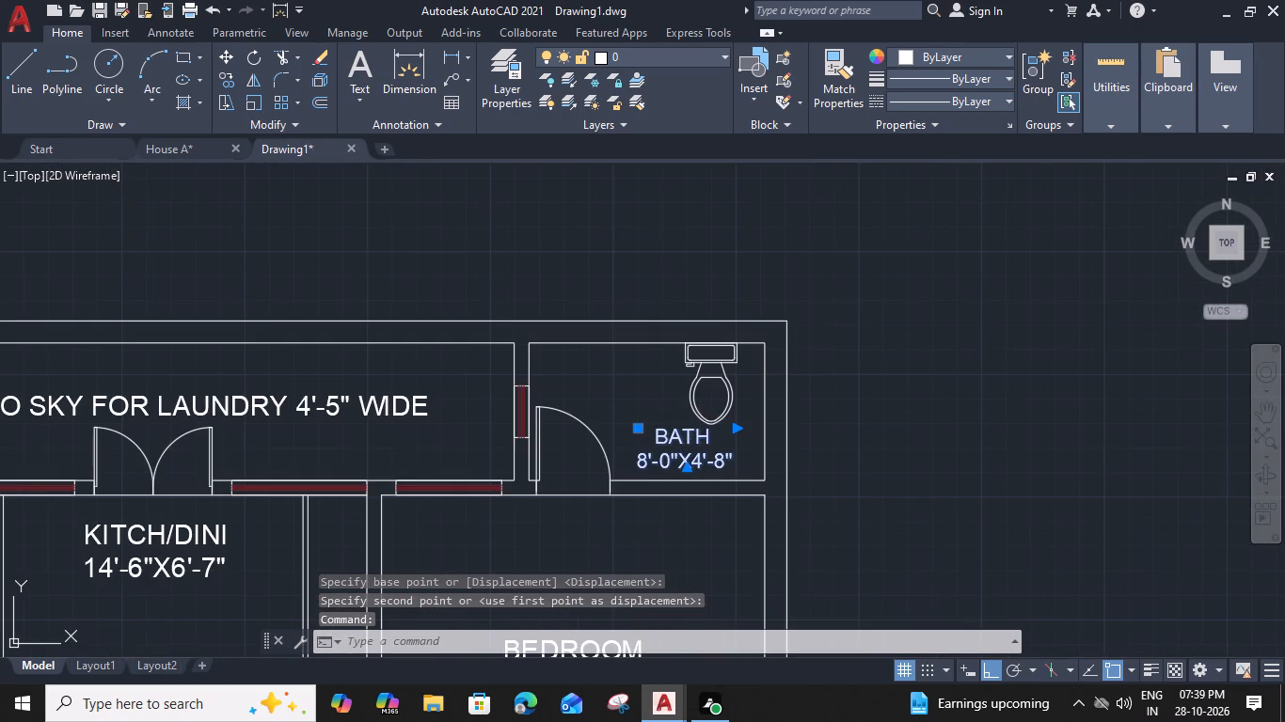
scroll(704, 469, "up", 1)
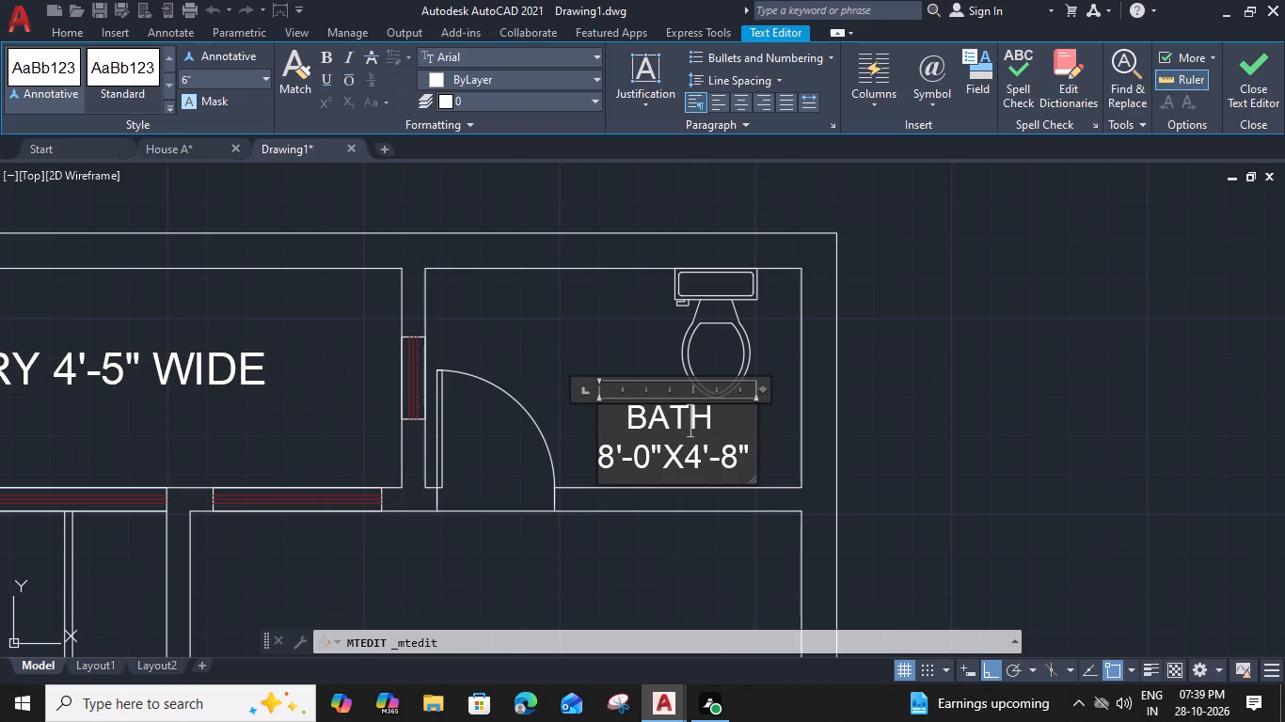
left_click_drag(726, 462, 735, 463)
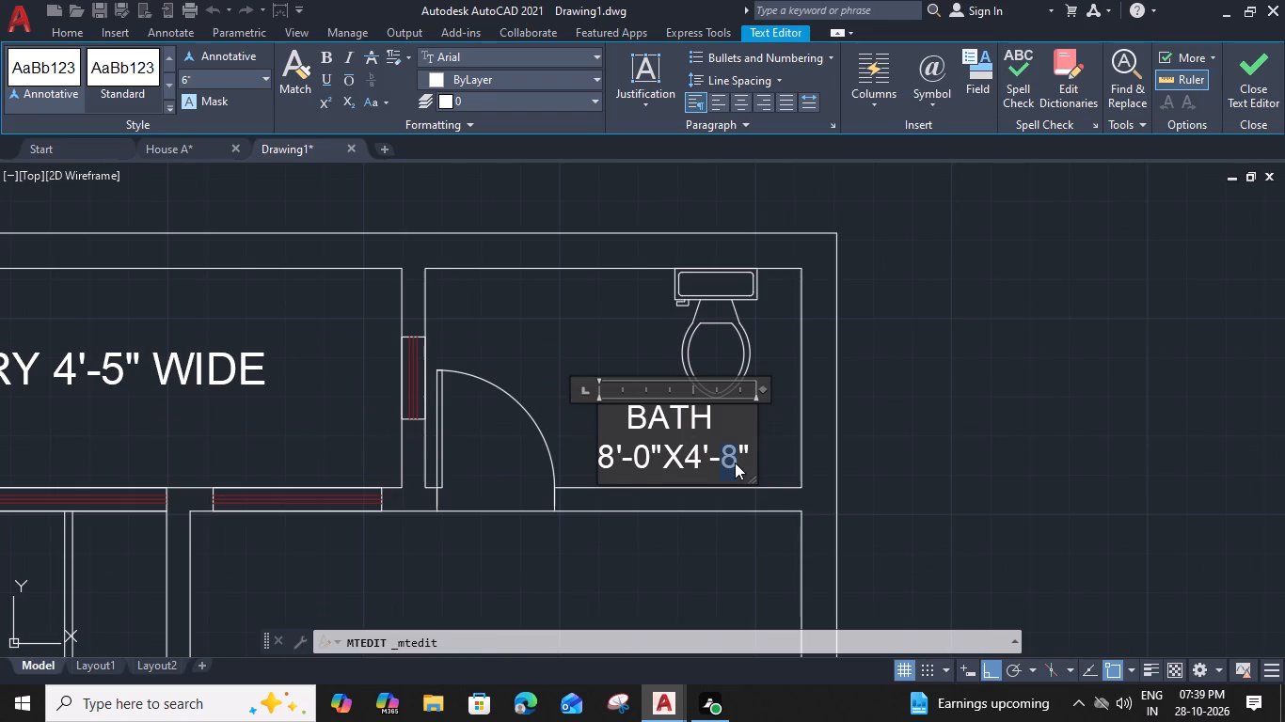
key("9")
left_click(705, 527)
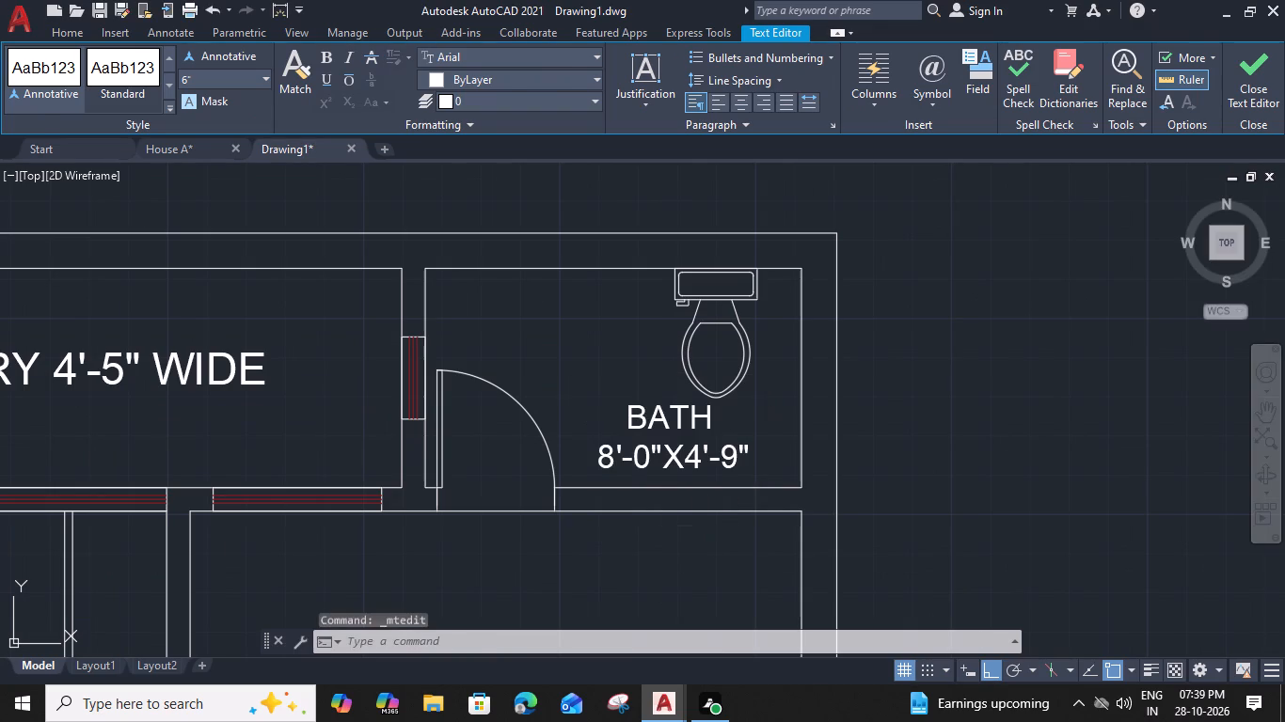
Offset the short partition line between the drawing room and the front boundary wall by 2" toward the car porch side.
scroll(705, 527, "down", 2)
middle_click_drag(710, 458, 738, 22)
middle_click_drag(664, 418, 726, 0)
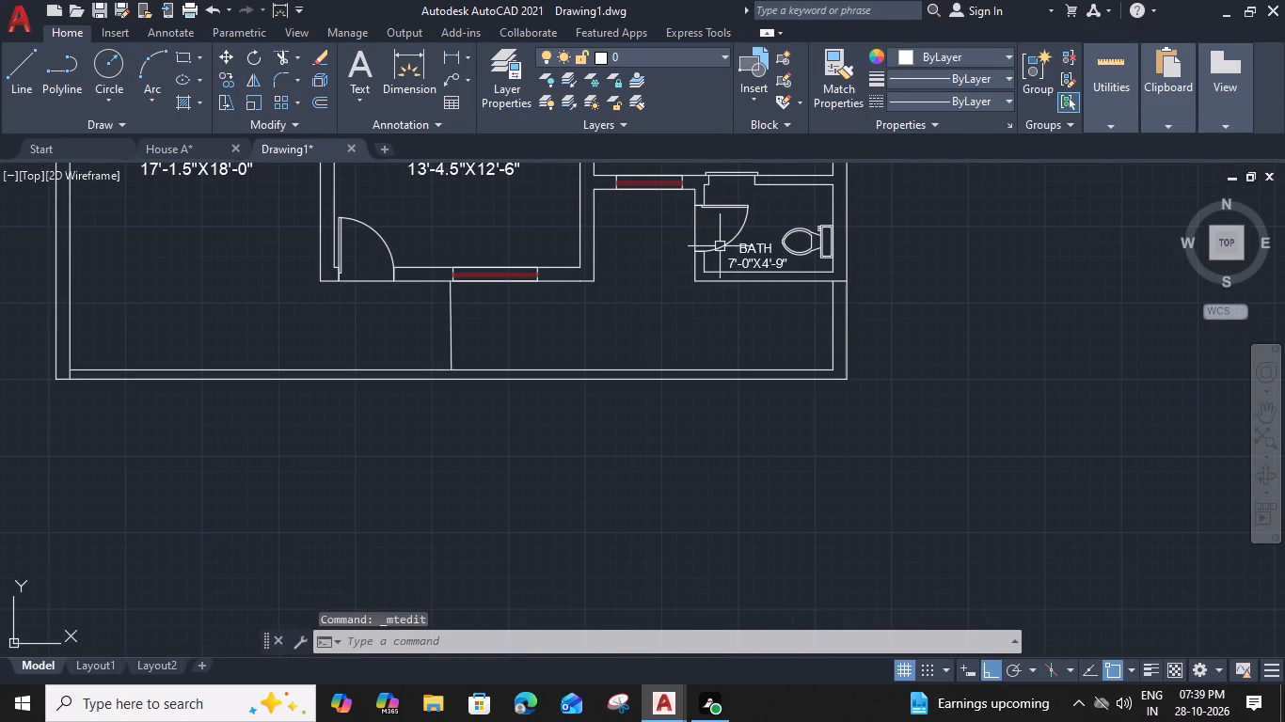
scroll(737, 255, "up", 2)
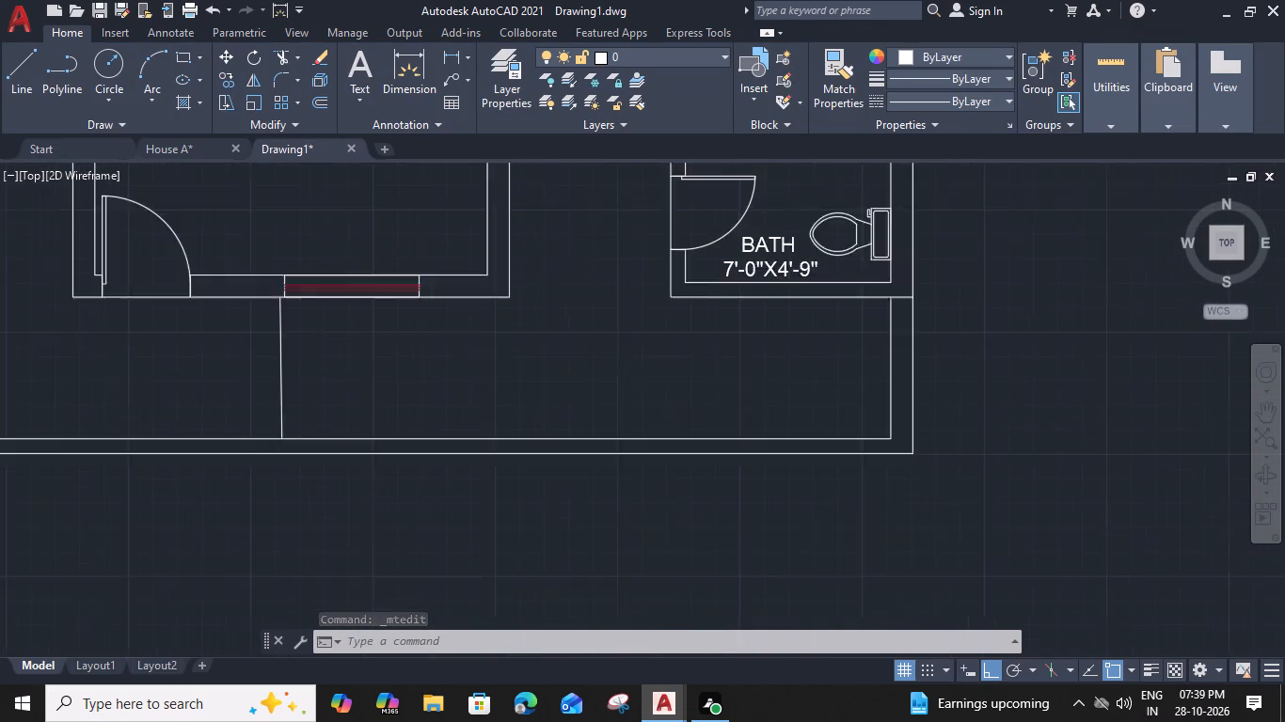
scroll(738, 260, "down", 3)
middle_click_drag(682, 281, 752, 519)
scroll(723, 423, "down", 1)
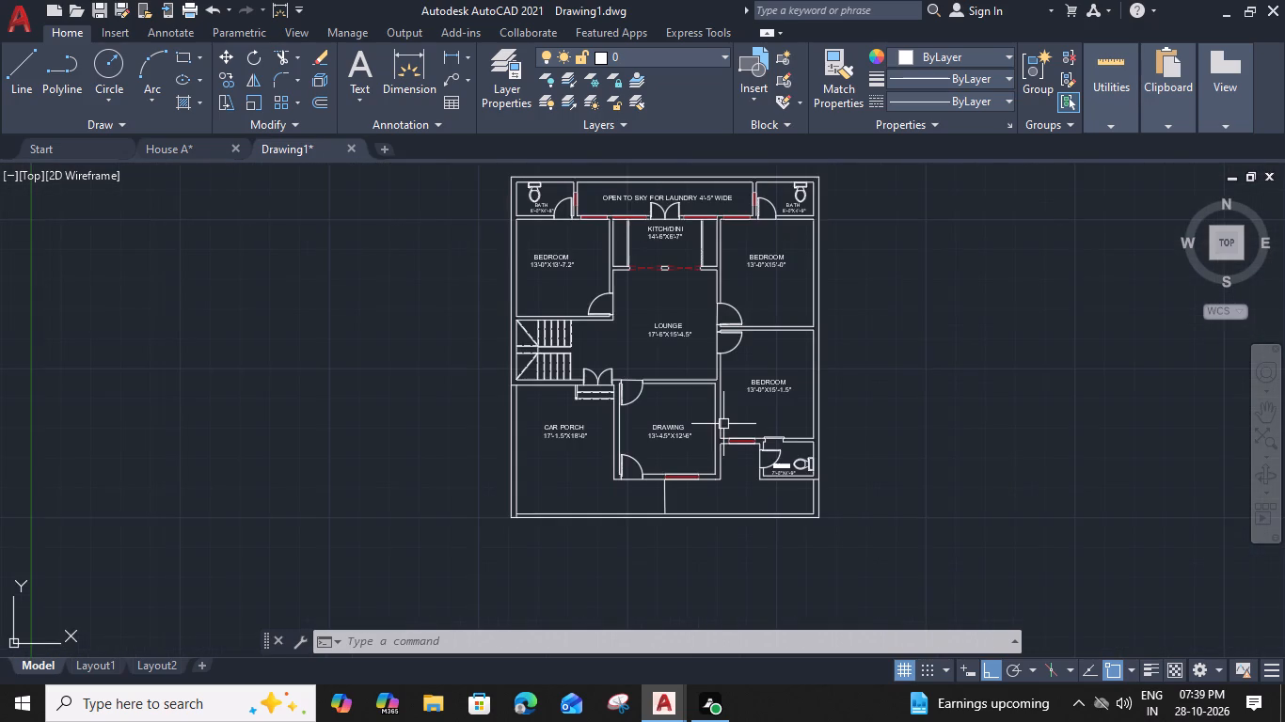
middle_click_drag(709, 413, 727, 456)
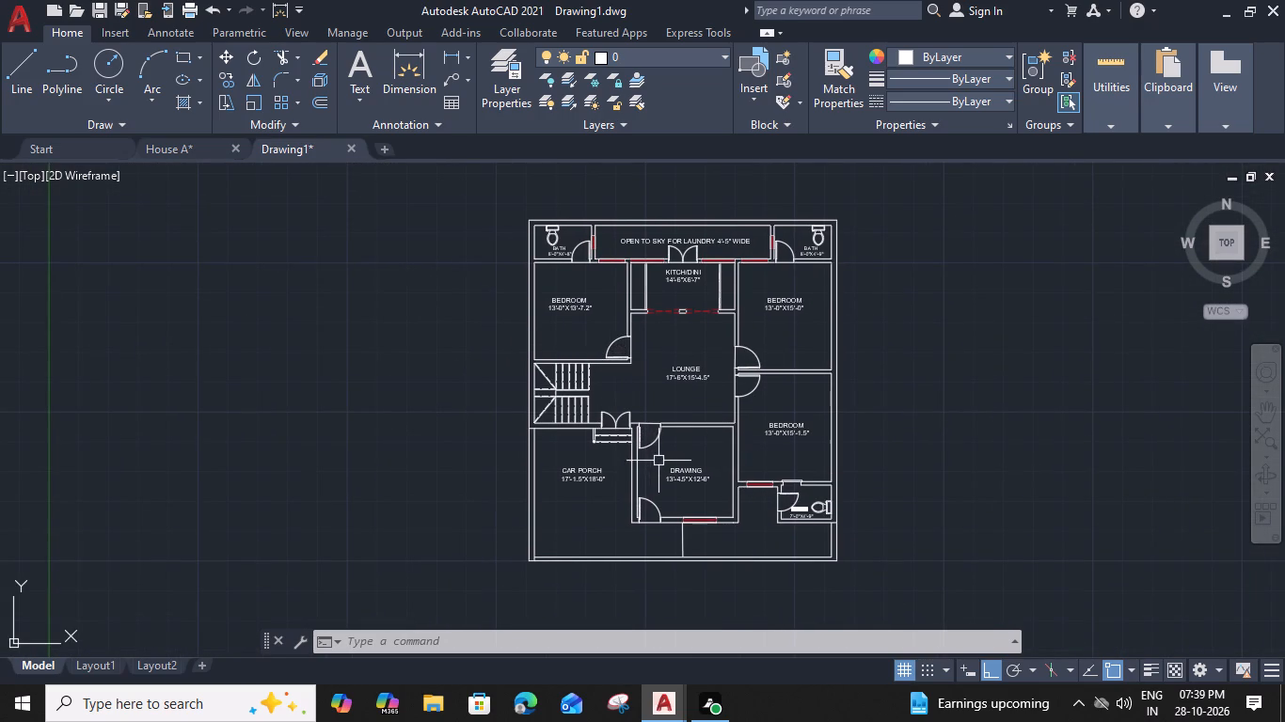
middle_click_drag(577, 499, 648, 480)
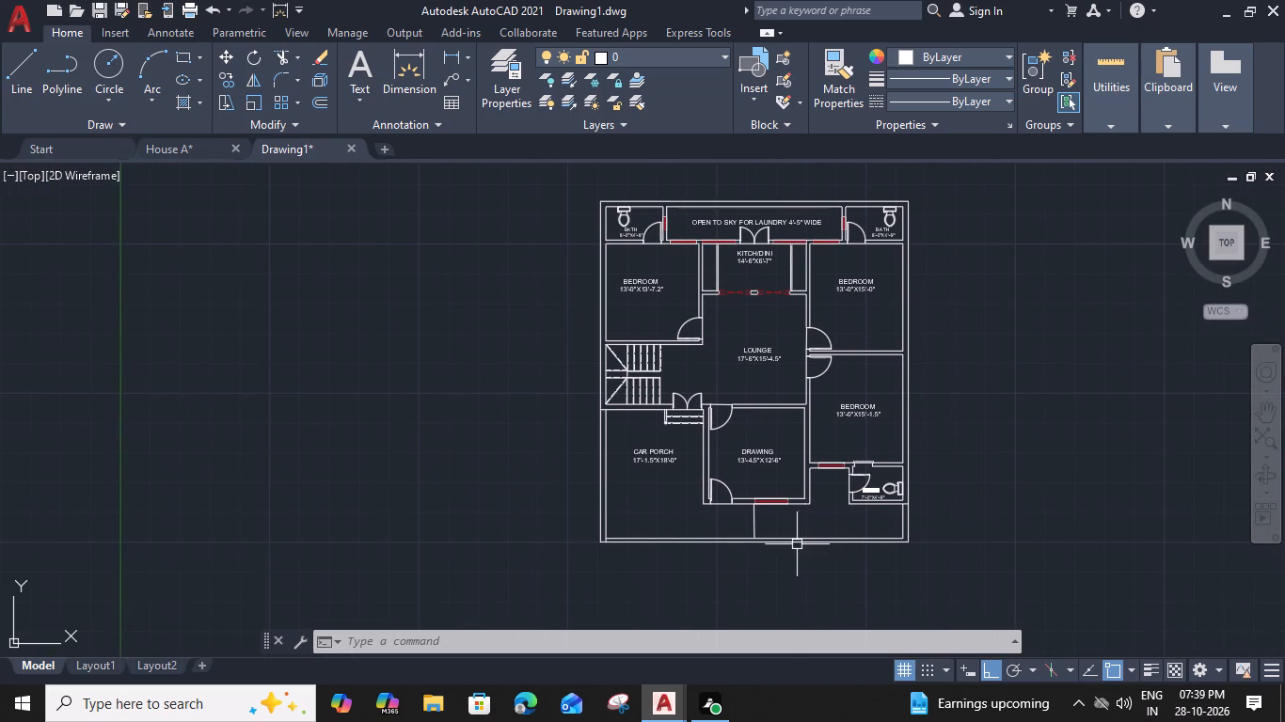
scroll(751, 516, "up", 1)
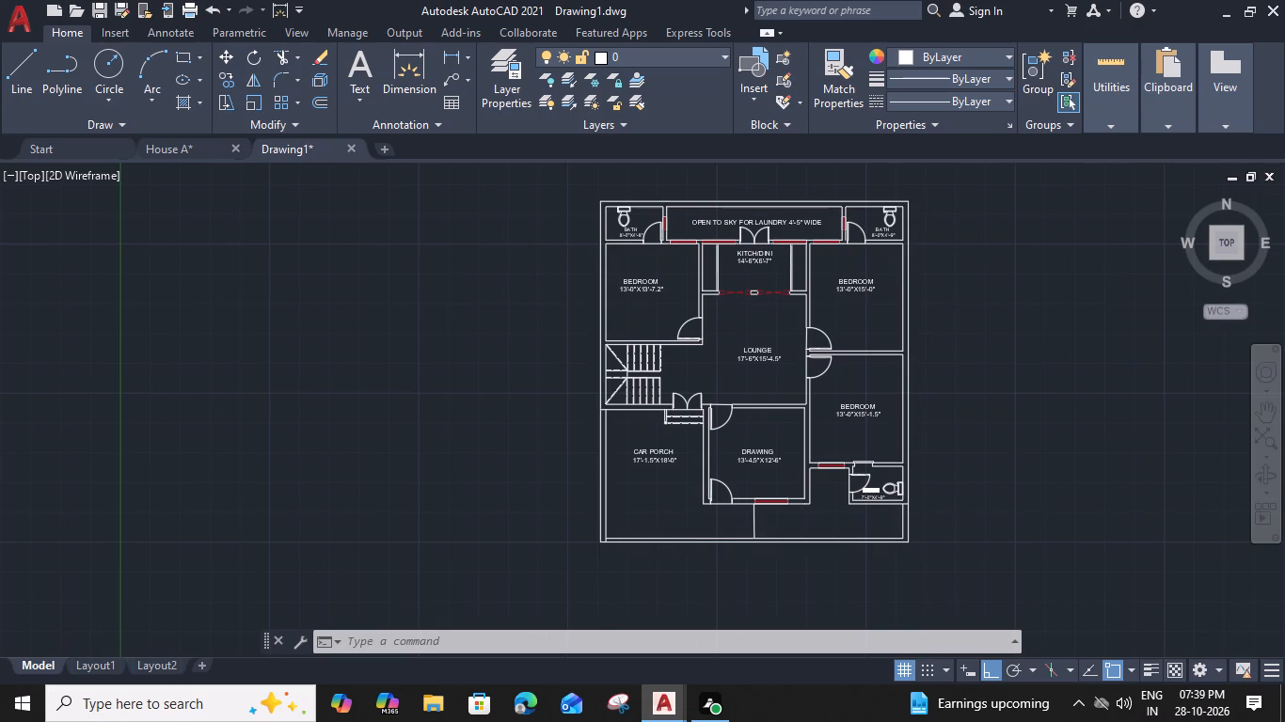
left_click(756, 519)
type("O")
key("space")
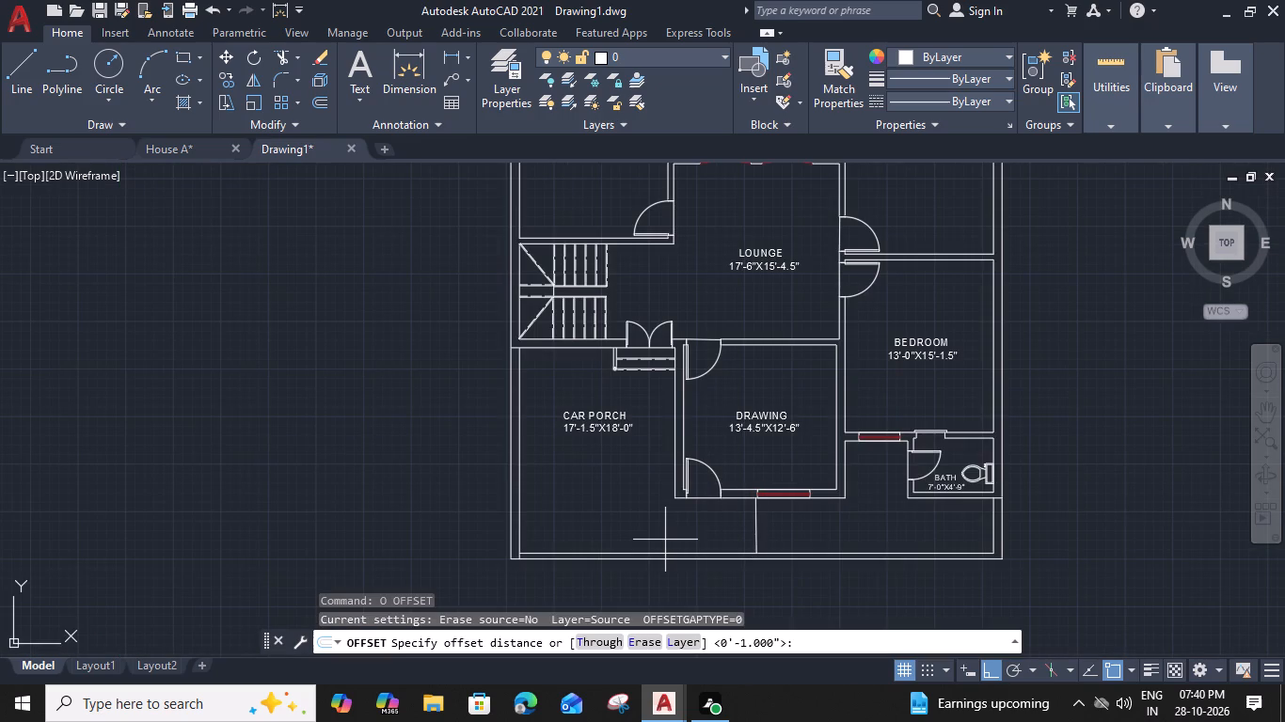
key("2")
key("shift+quotedbl")
key("Return")
left_click(595, 539)
key("Escape")
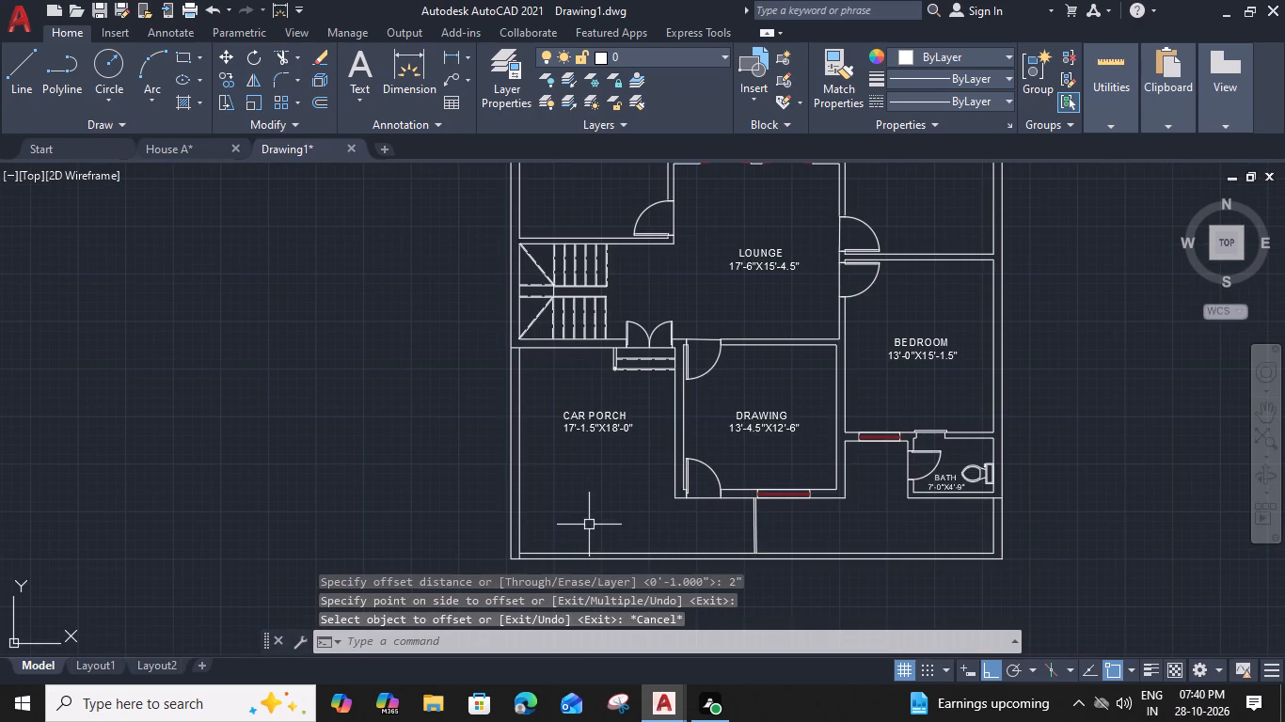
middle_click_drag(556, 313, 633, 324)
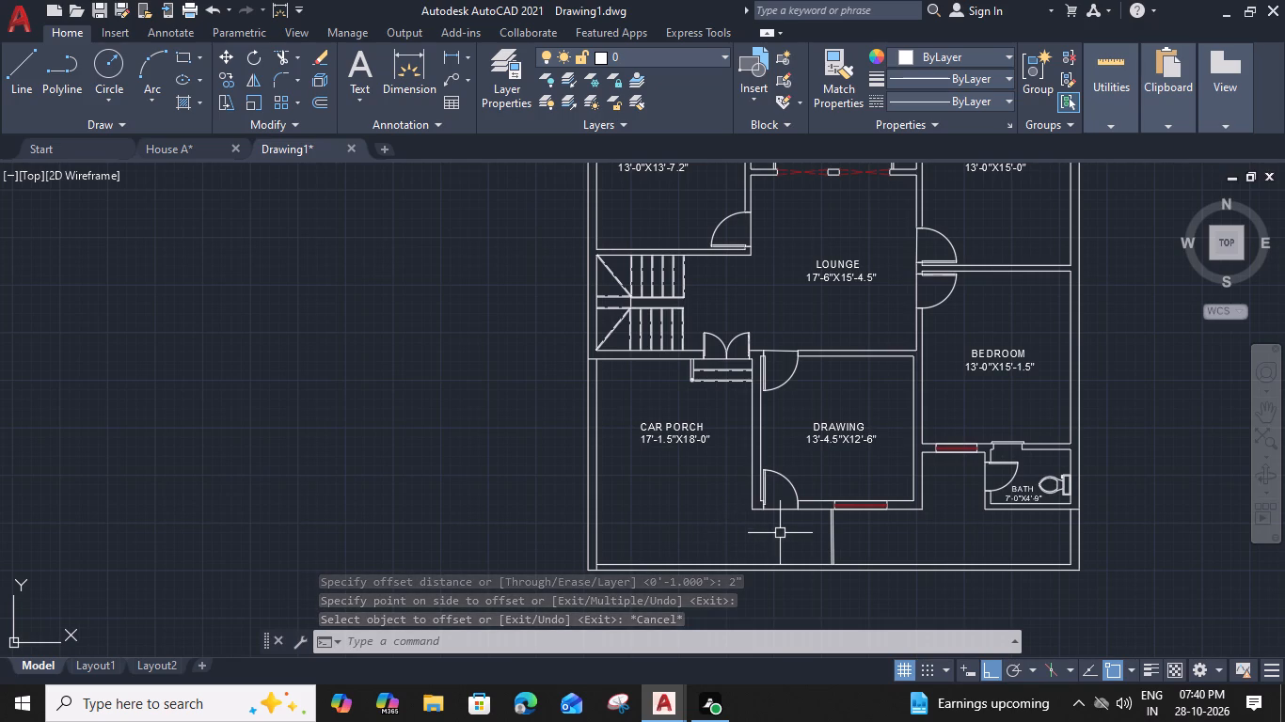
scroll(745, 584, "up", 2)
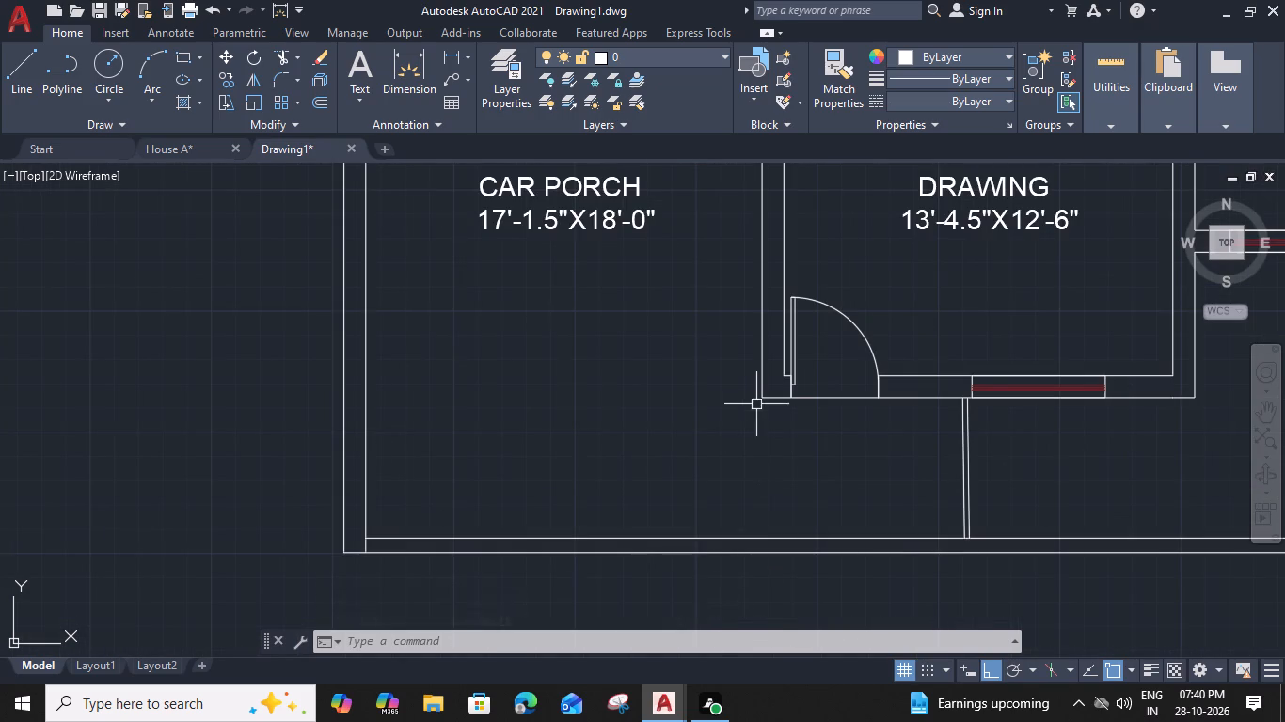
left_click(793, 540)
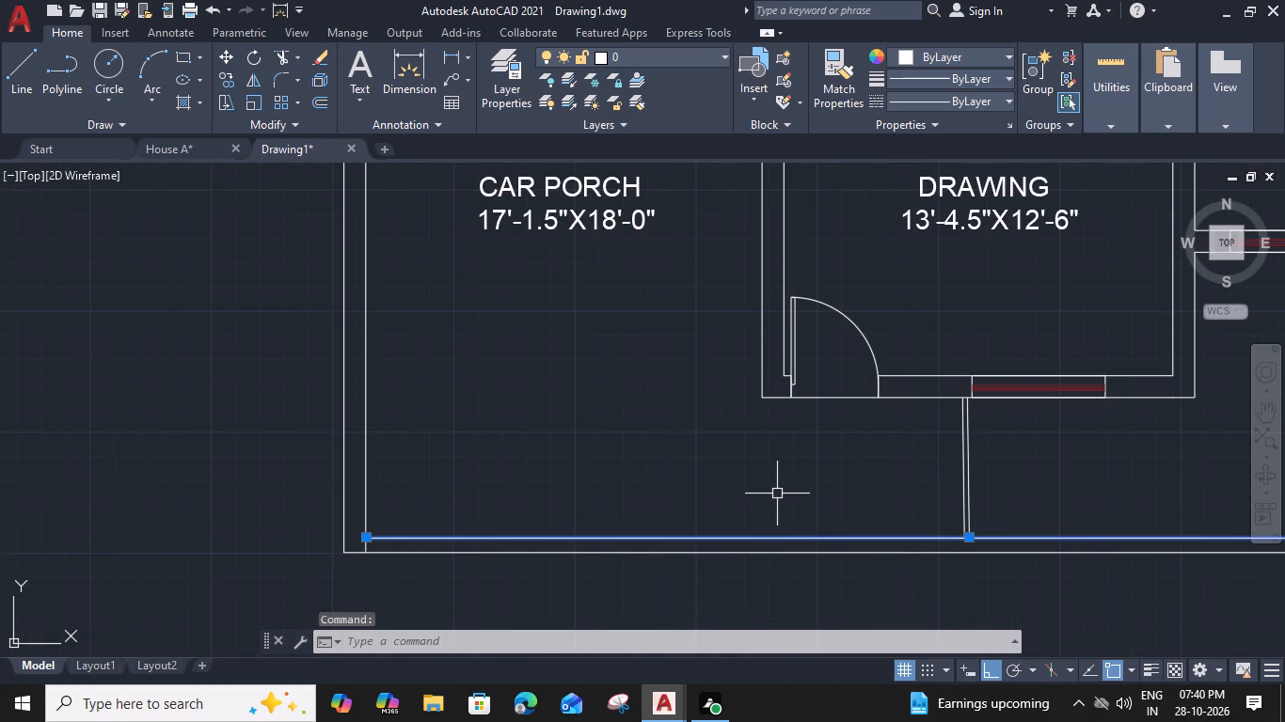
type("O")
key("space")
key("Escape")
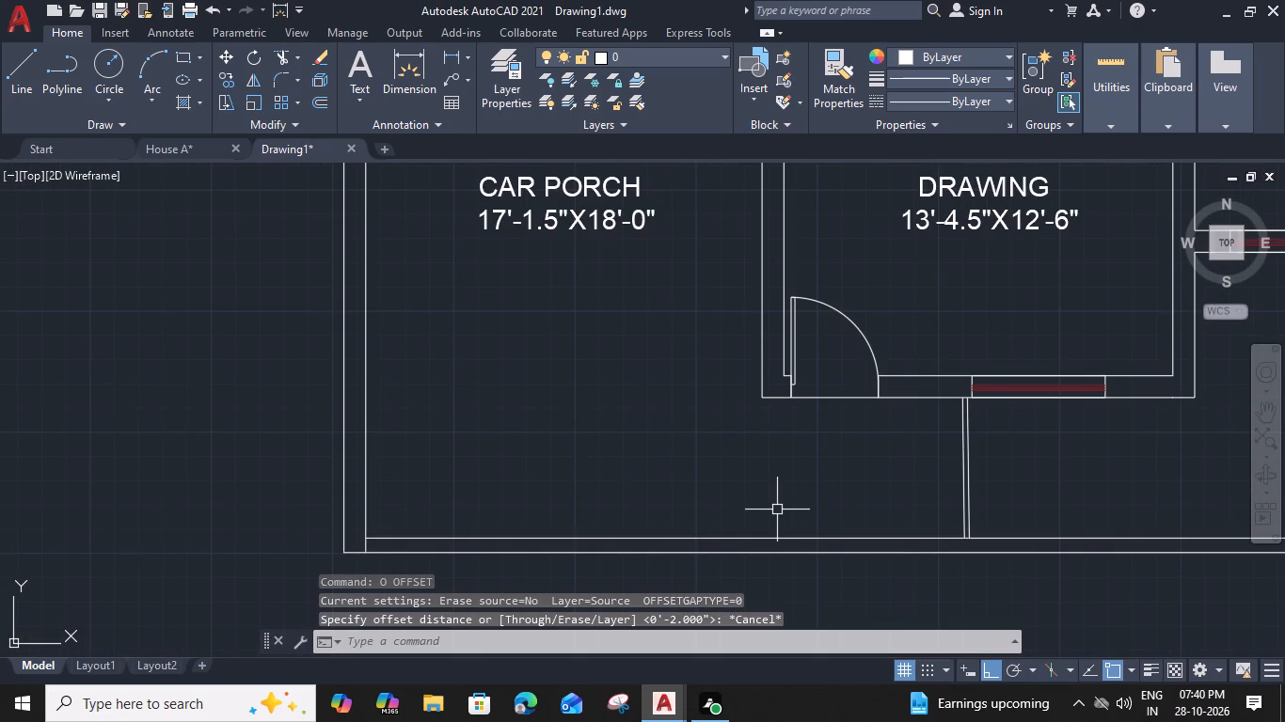
Draw a 1' by 1' rectangle in the open area between the car porch and the front boundary wall.
type("REC")
key("space")
left_click(690, 432)
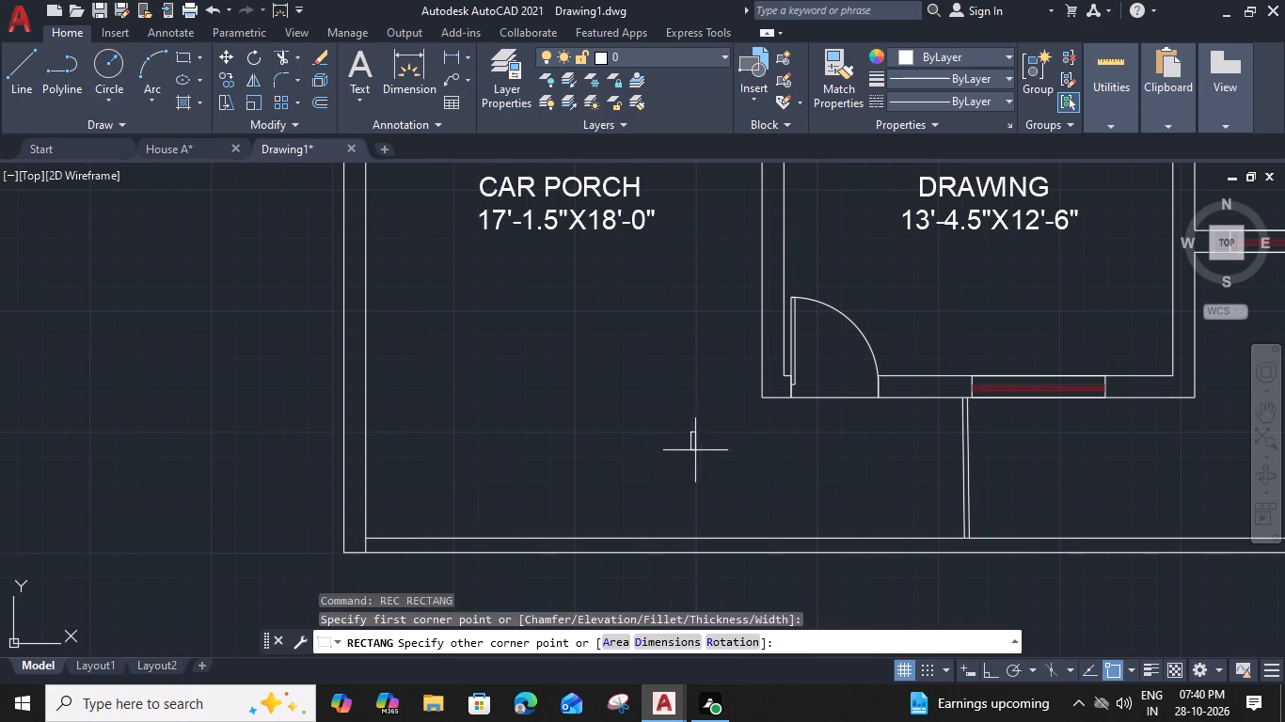
type("D")
key("space")
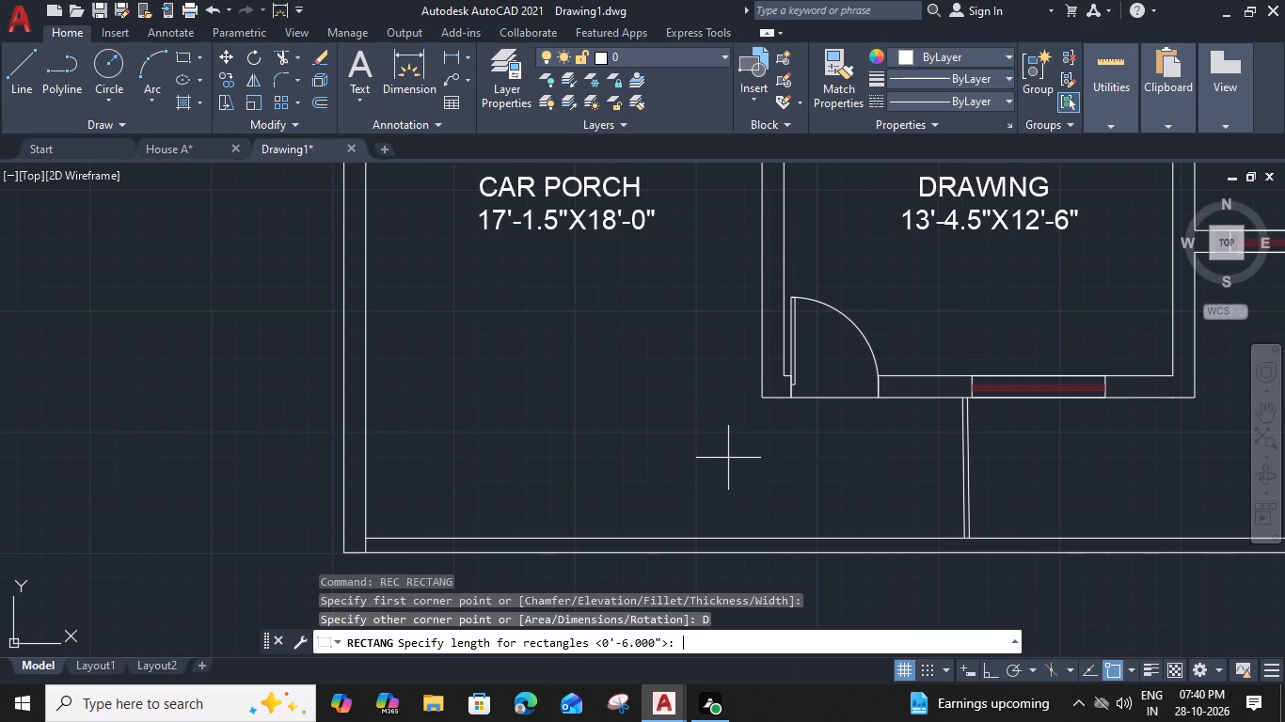
type("1'")
key("space")
key("1")
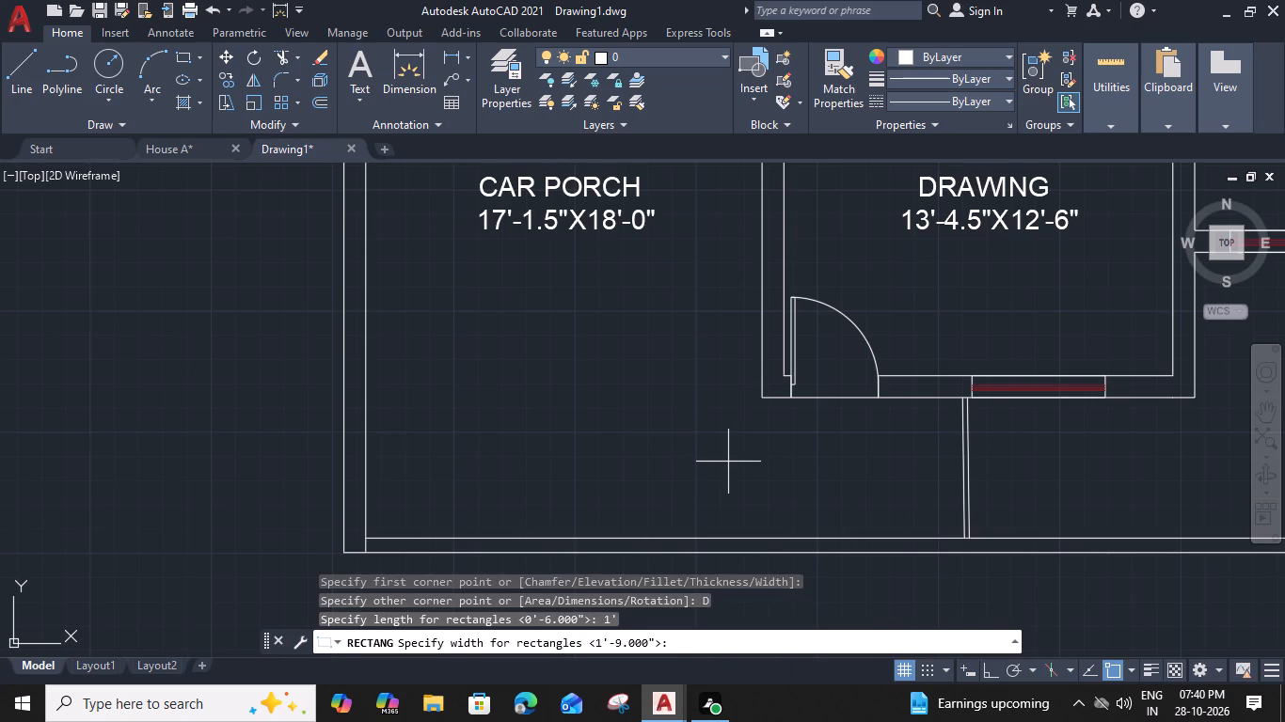
type("'")
key("space")
left_click(730, 482)
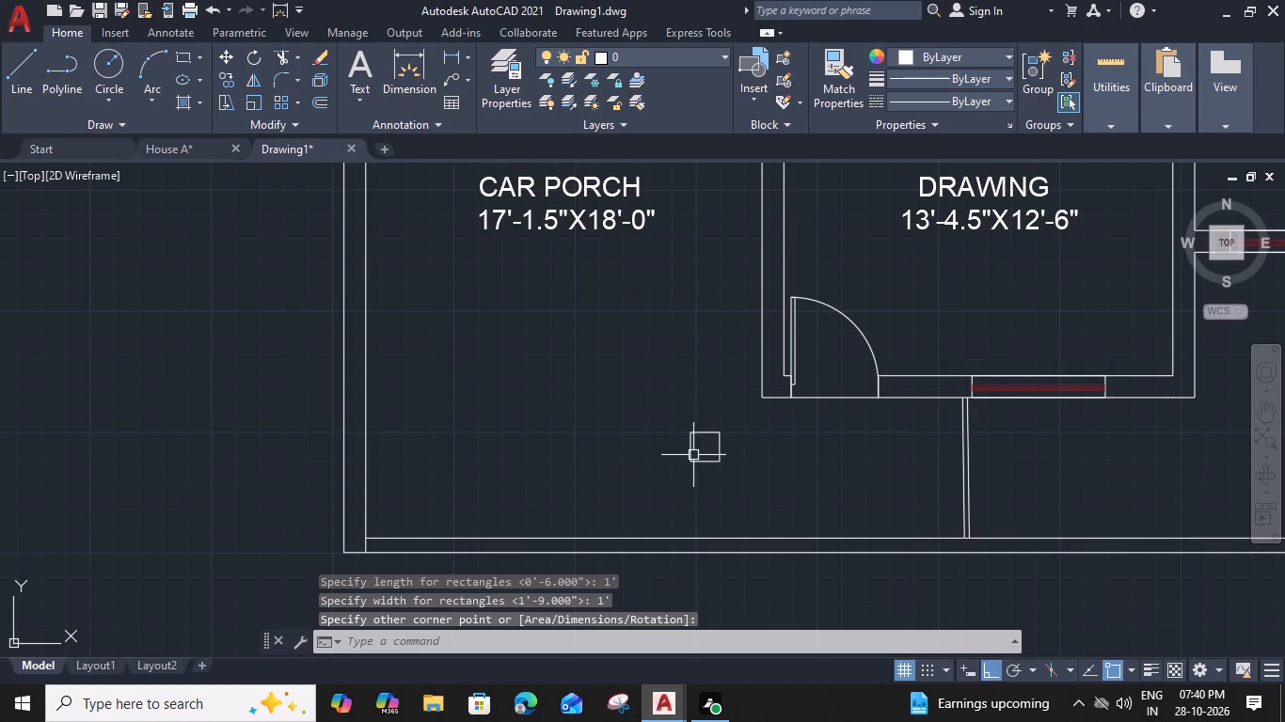
Fill the 1' square with a SOLID hatch.
scroll(689, 447, "up", 1)
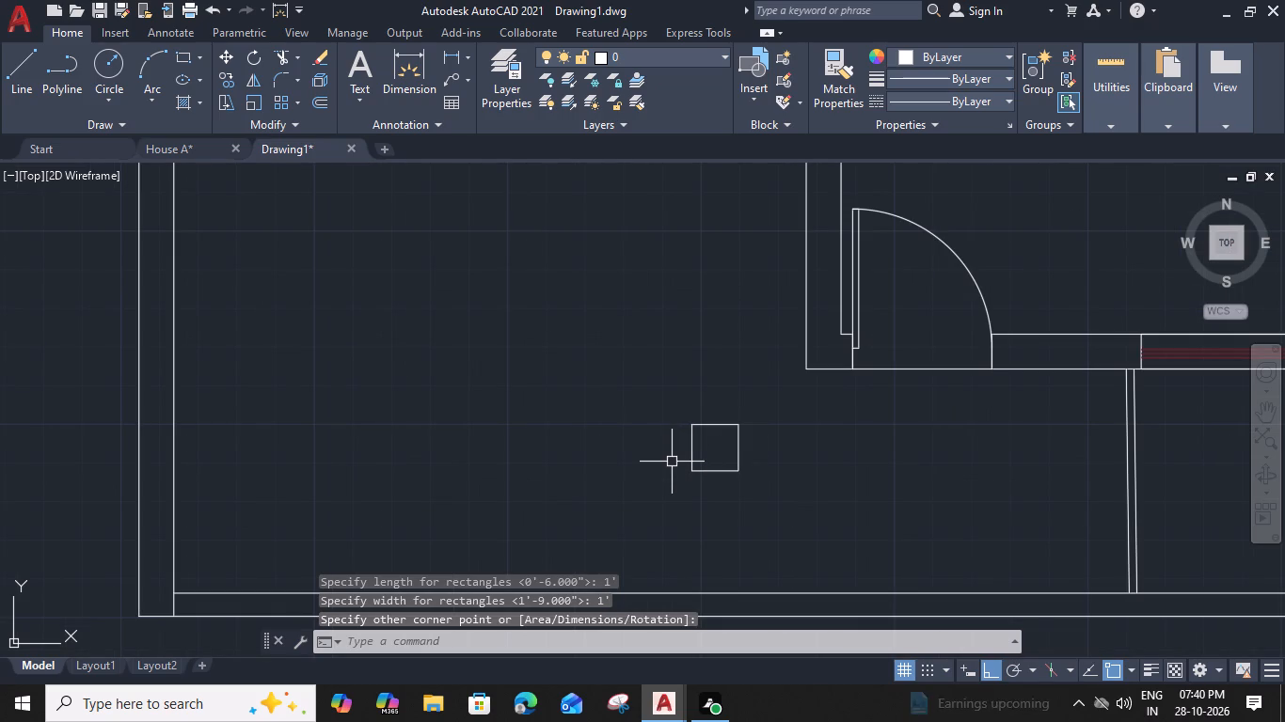
key("h")
key("space")
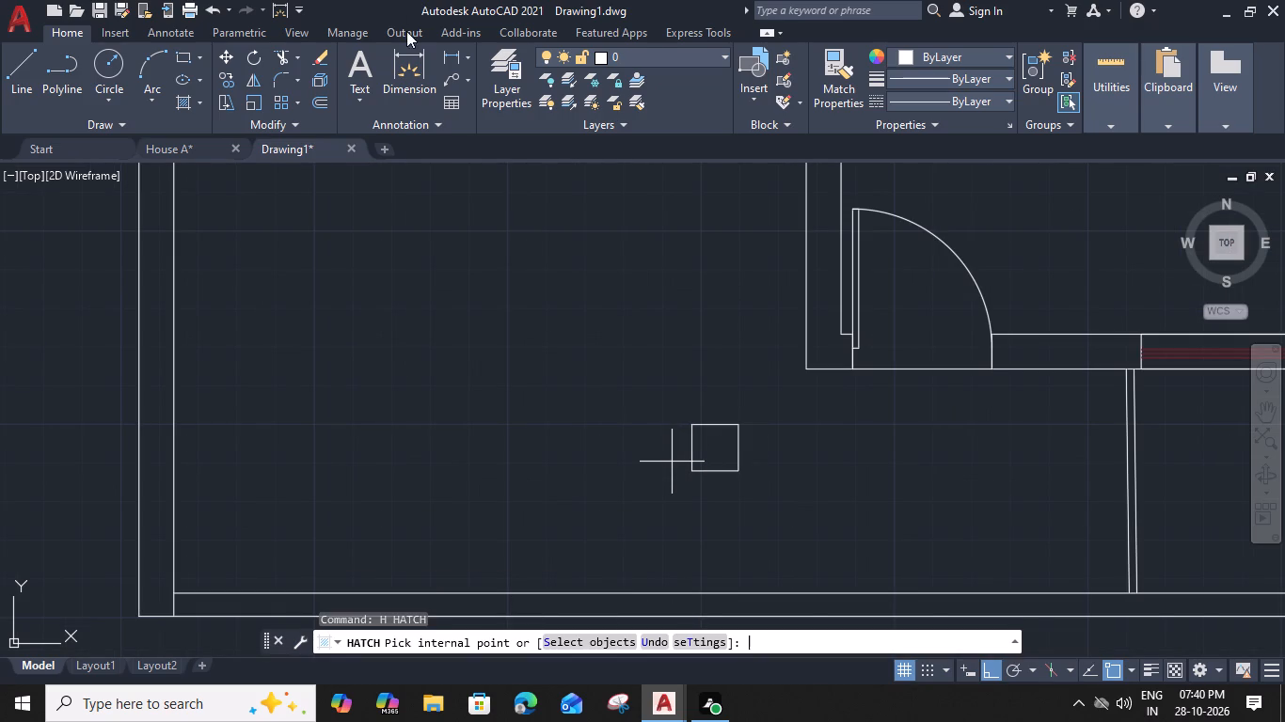
left_click(165, 80)
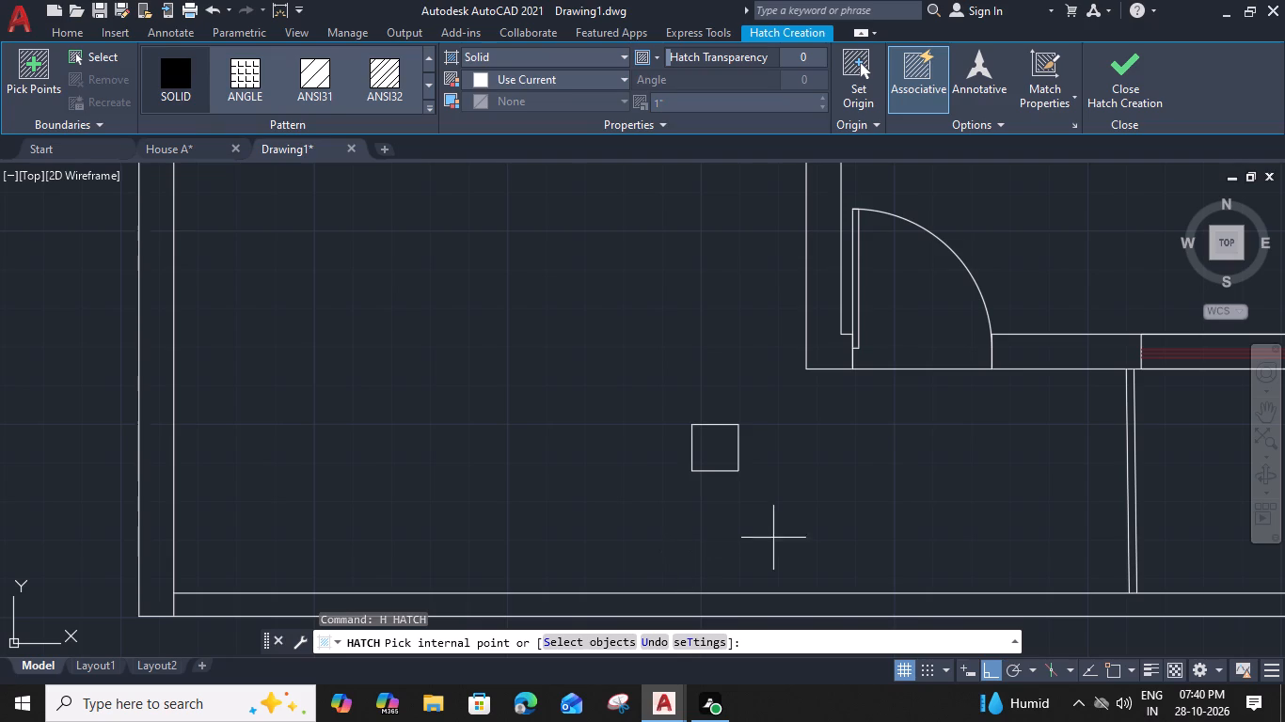
left_click(709, 448)
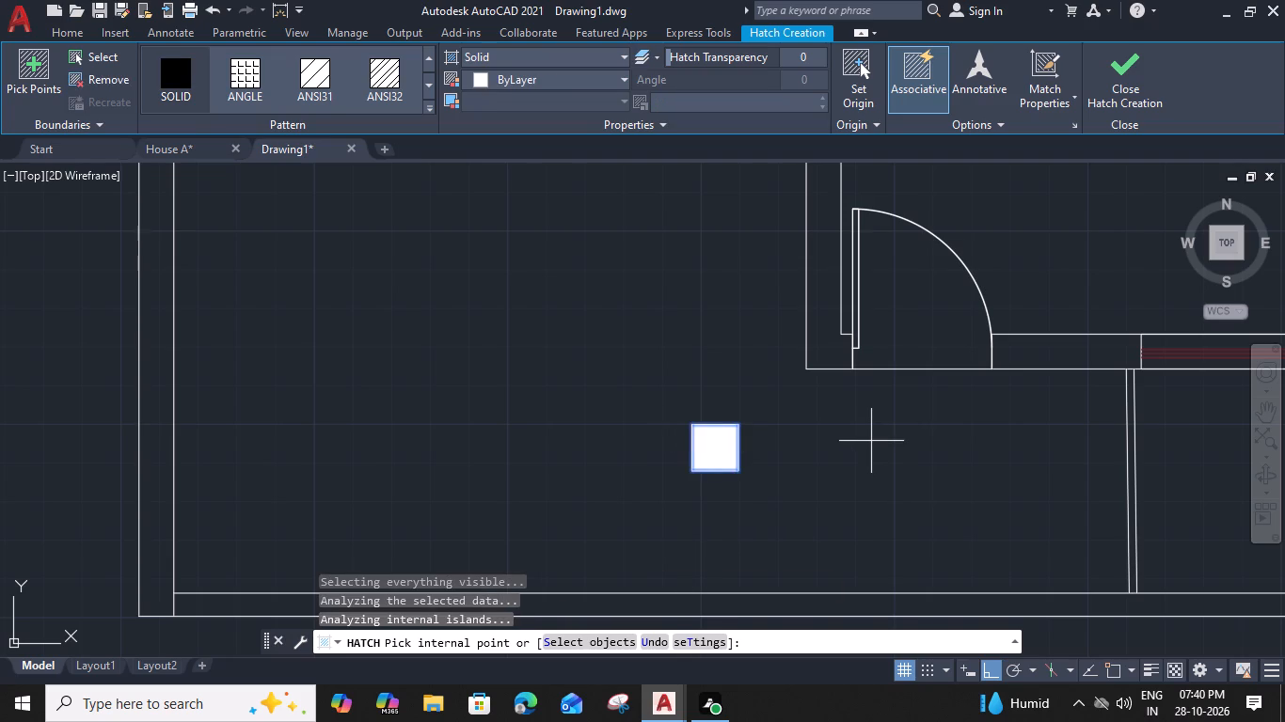
key("space")
Group the 1' square with its solid hatch.
left_click_drag(770, 406, 751, 421)
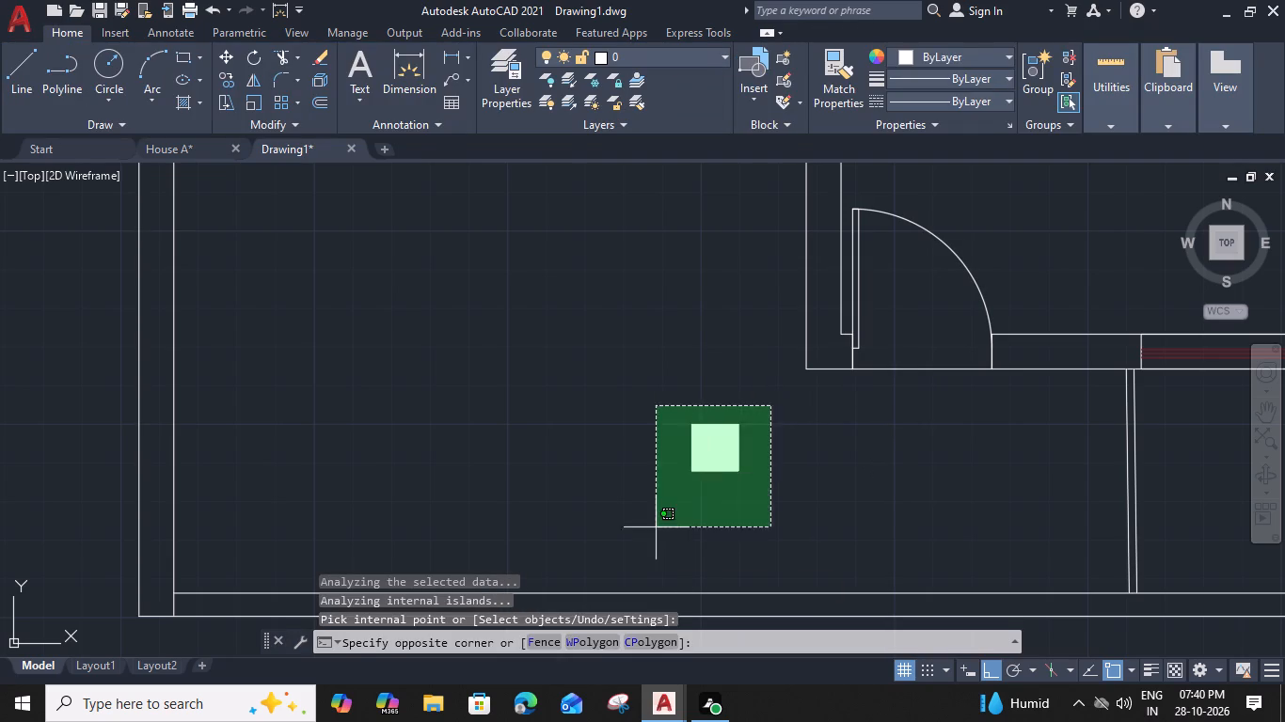
left_click(646, 535)
type("G")
key("space")
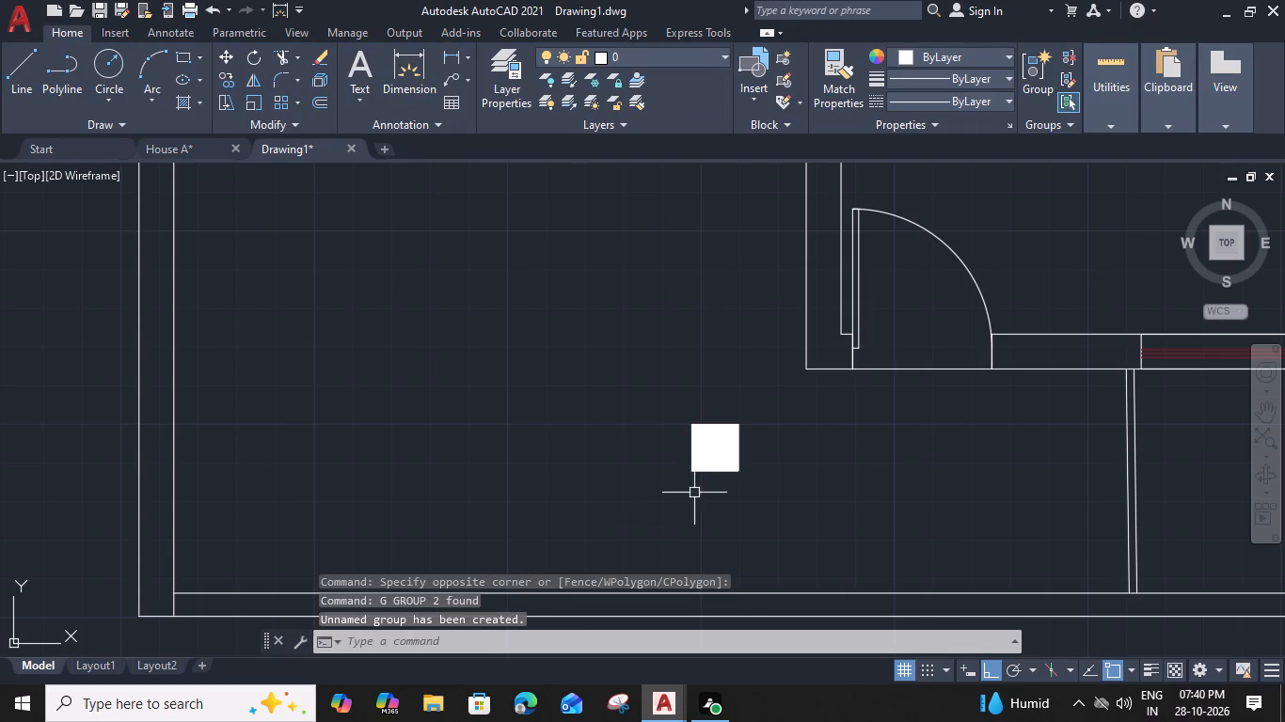
Move the filled square group about 2' horizontally to sit below the drawing room's outer corner beside the car porch.
left_click(736, 426)
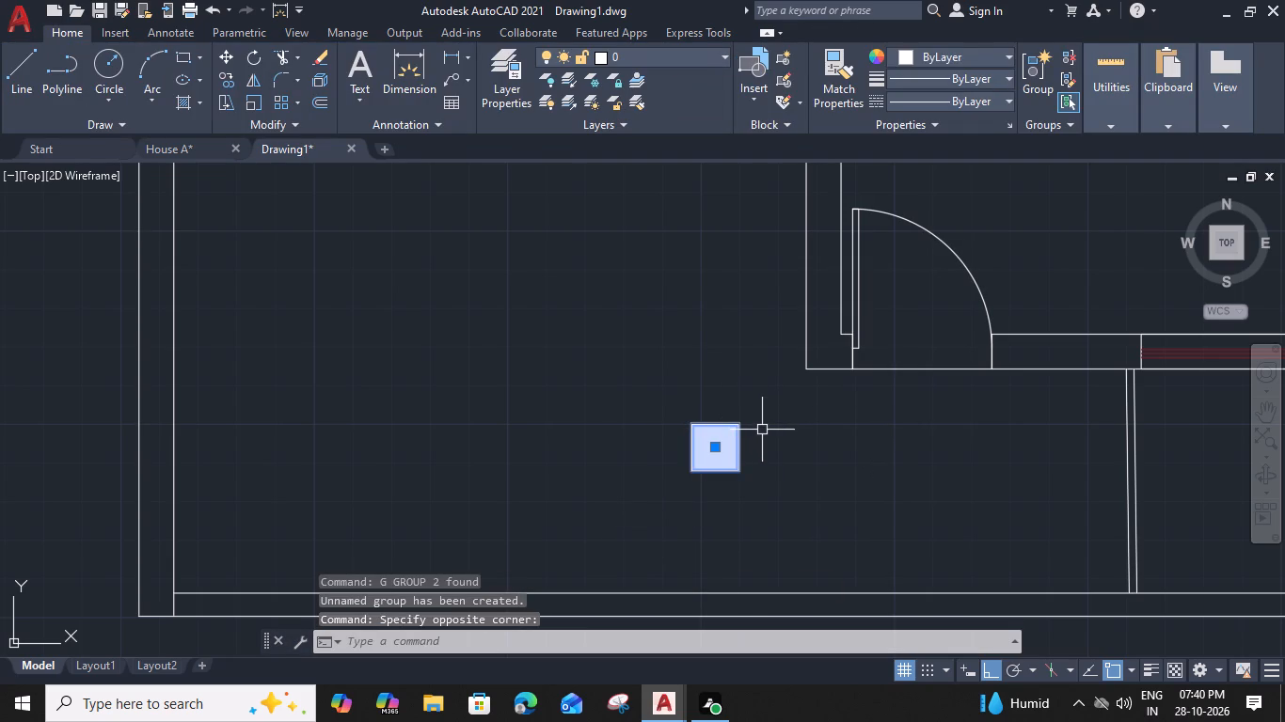
type("M")
key("space")
left_click(742, 424)
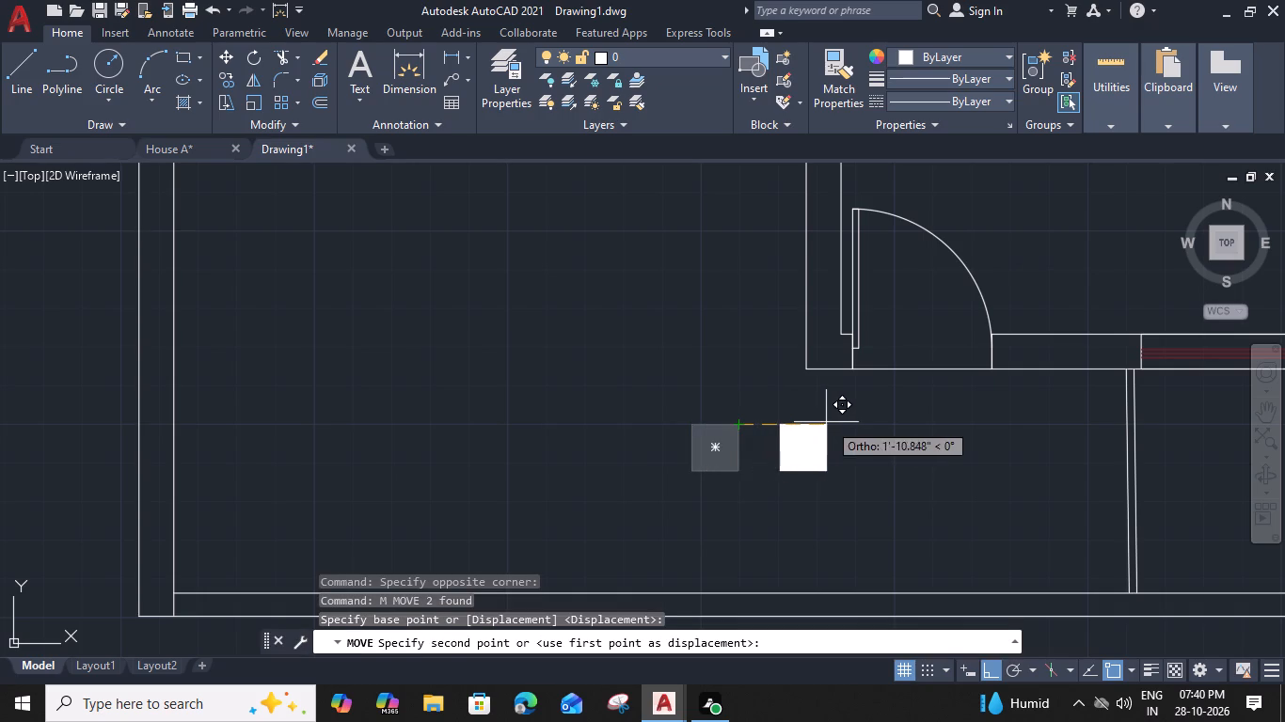
left_click(845, 422)
Move the filled square group straight down onto the front boundary wall, with its bottom edge on the wall's outer line.
left_click_drag(871, 418, 853, 427)
left_click(779, 513)
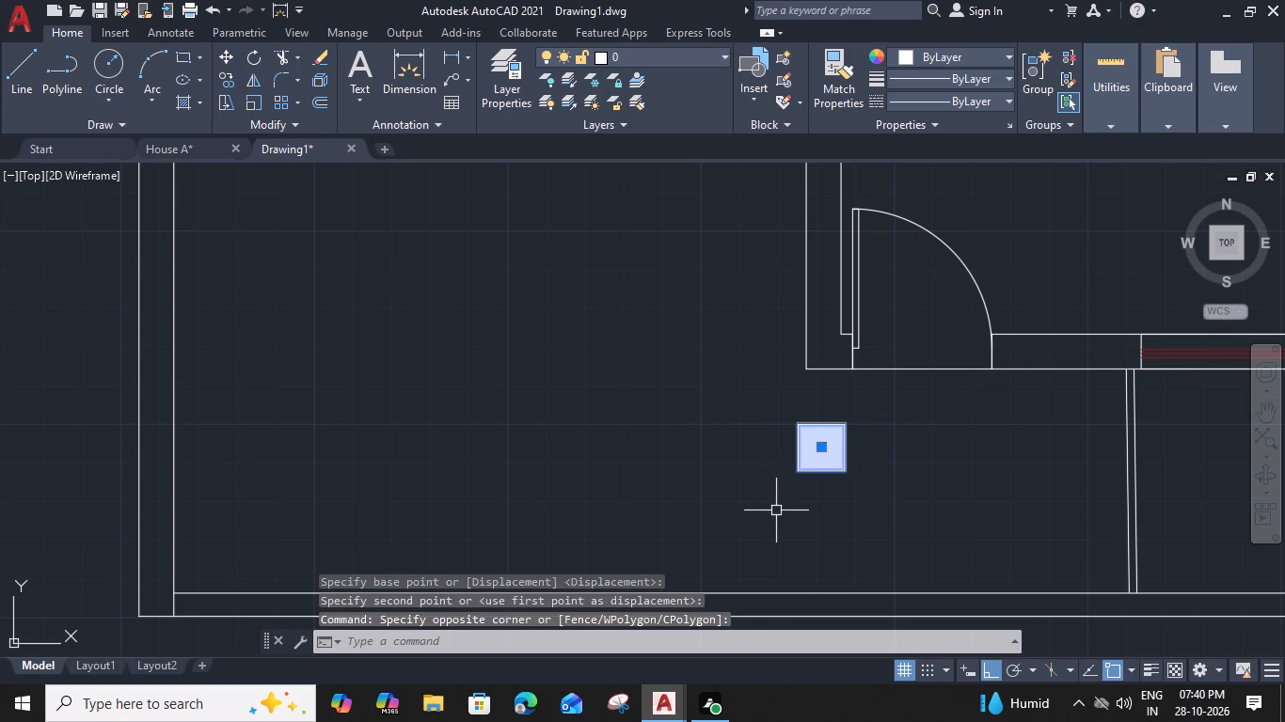
key("m")
key("space")
left_click(792, 477)
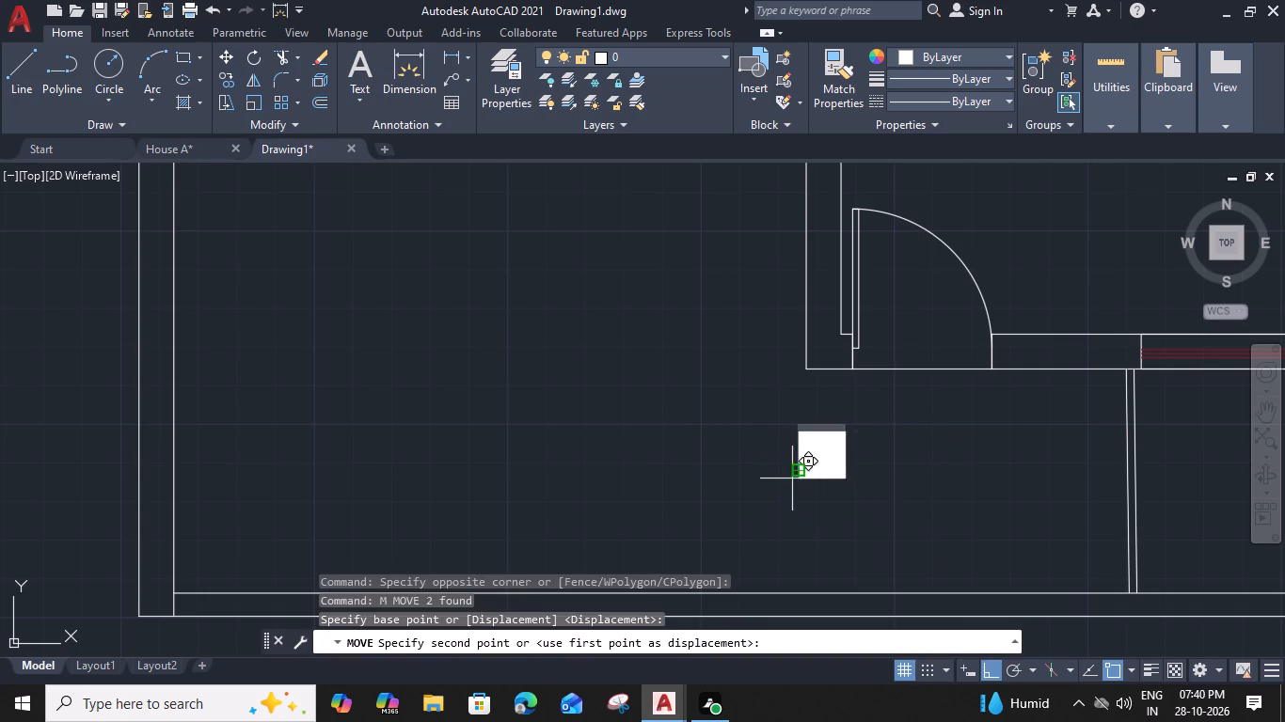
middle_click_drag(792, 540, 785, 432)
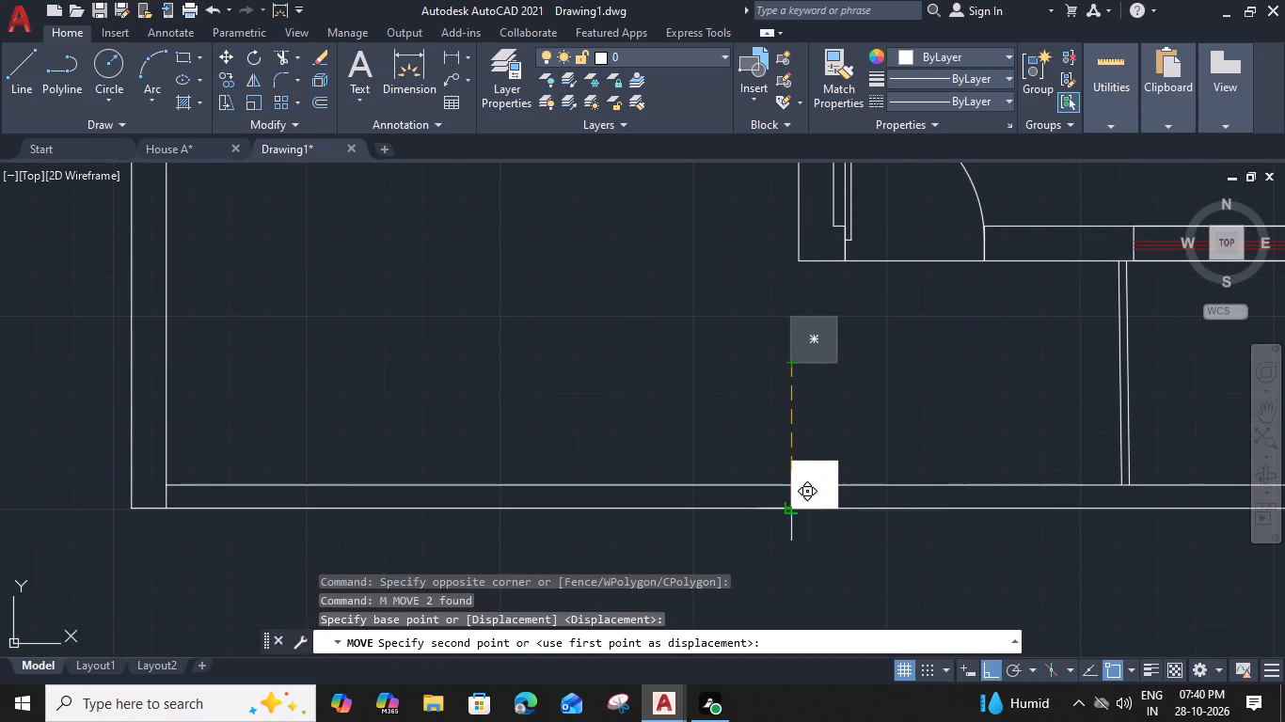
left_click(797, 509)
left_click(868, 418)
left_click(772, 479)
middle_click_drag(900, 421, 897, 421)
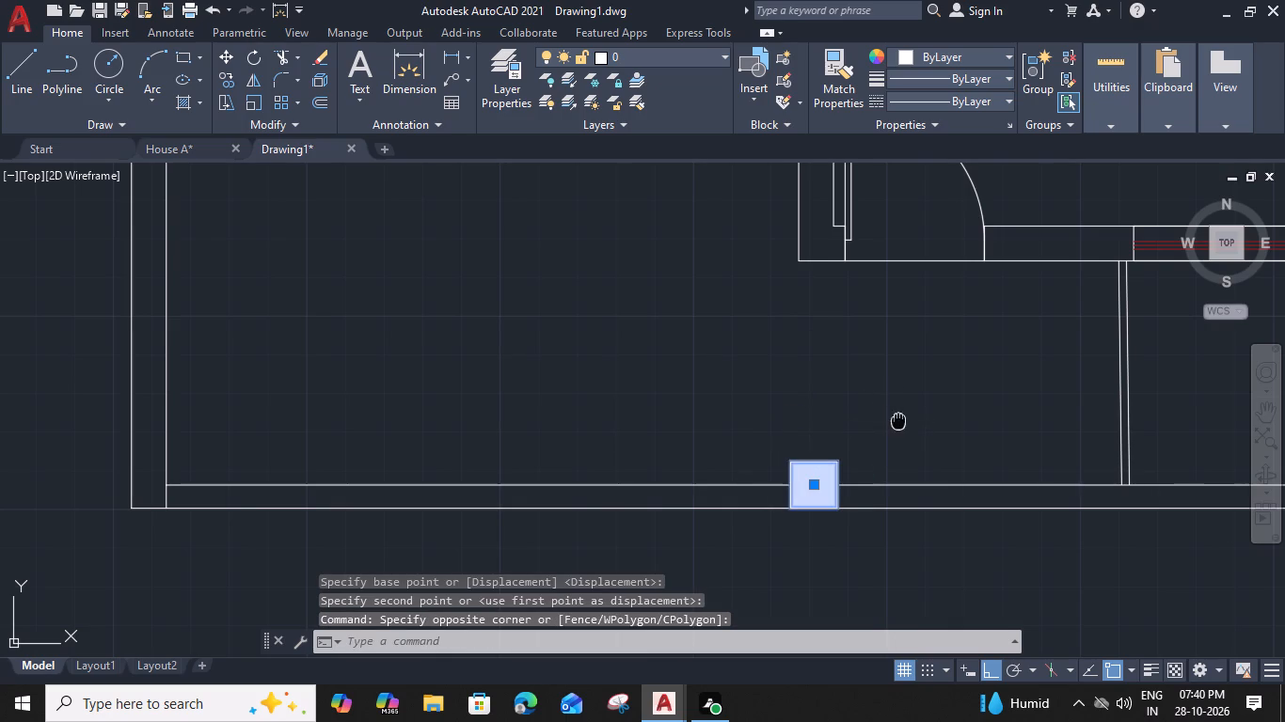
middle_click_drag(897, 421, 875, 423)
key("Escape")
Draw a vertical guide line from the drawing room's outer corner beside the car porch down to the filled square's top edge.
key("l")
key("space")
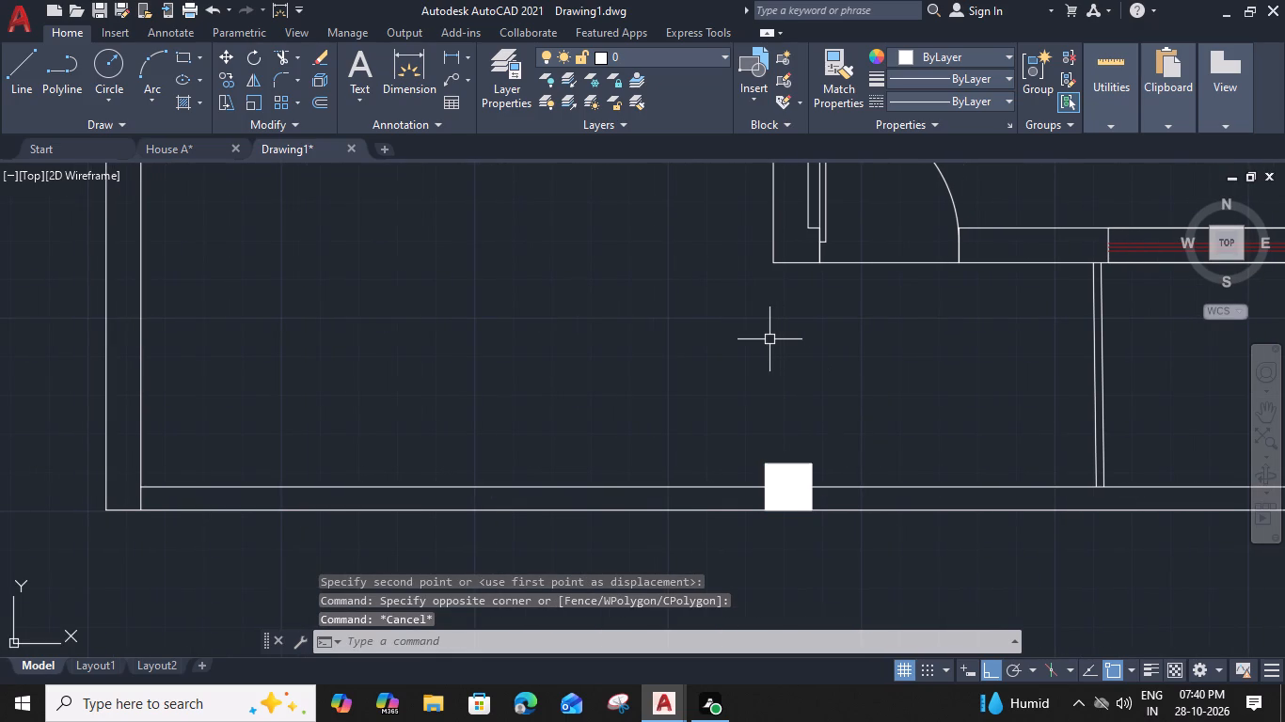
left_click(774, 259)
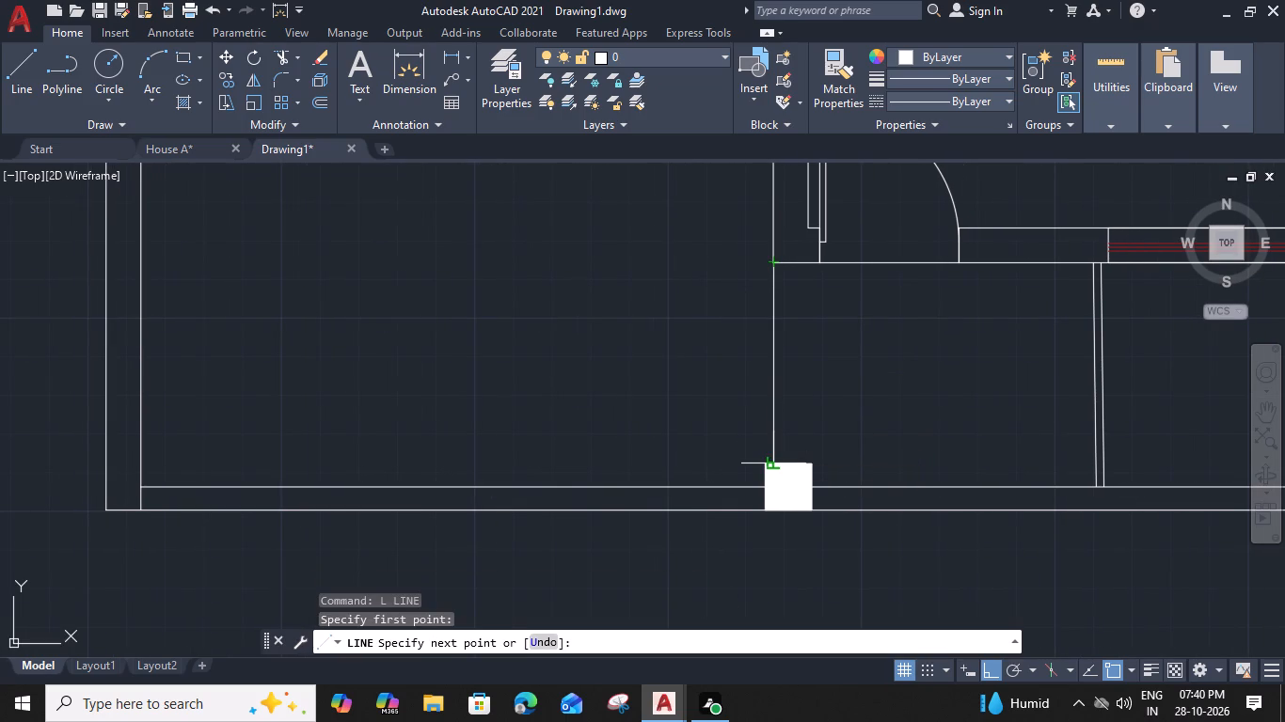
left_click(773, 463)
left_click(836, 457)
key("Escape")
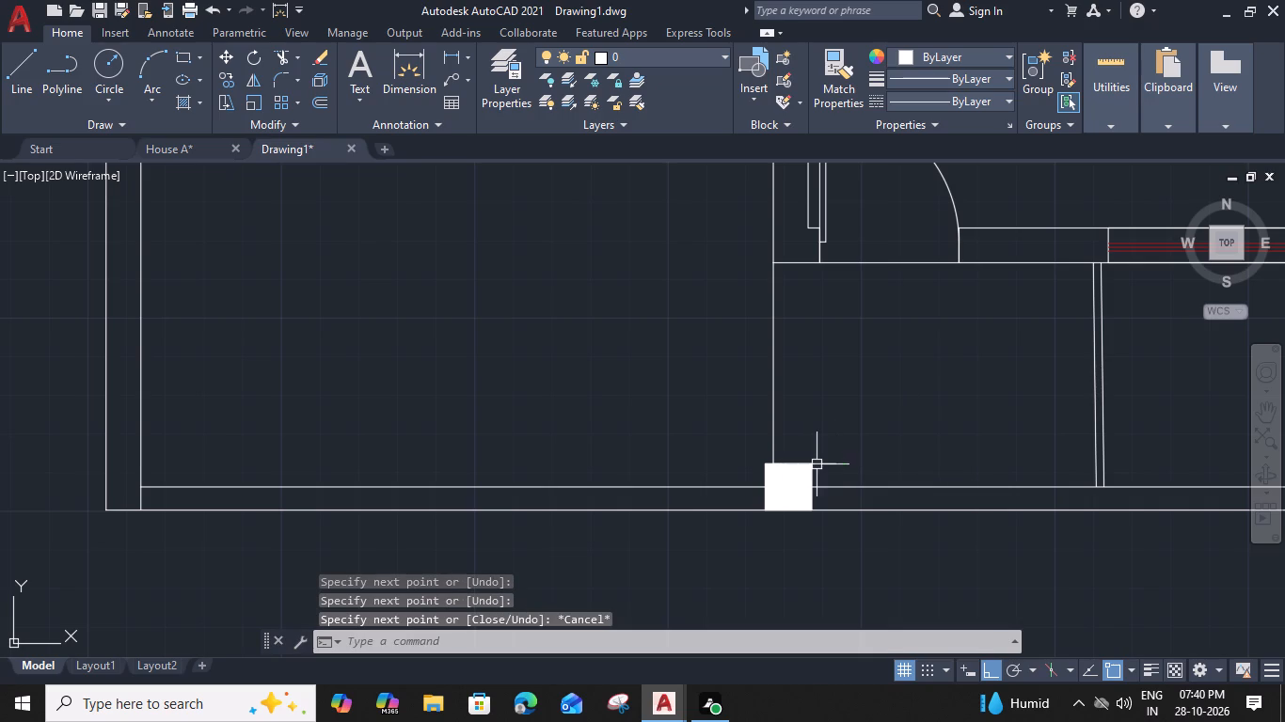
Move the filled square horizontally so its top corner nearest the car porch meets the vertical guide line.
left_click(813, 473)
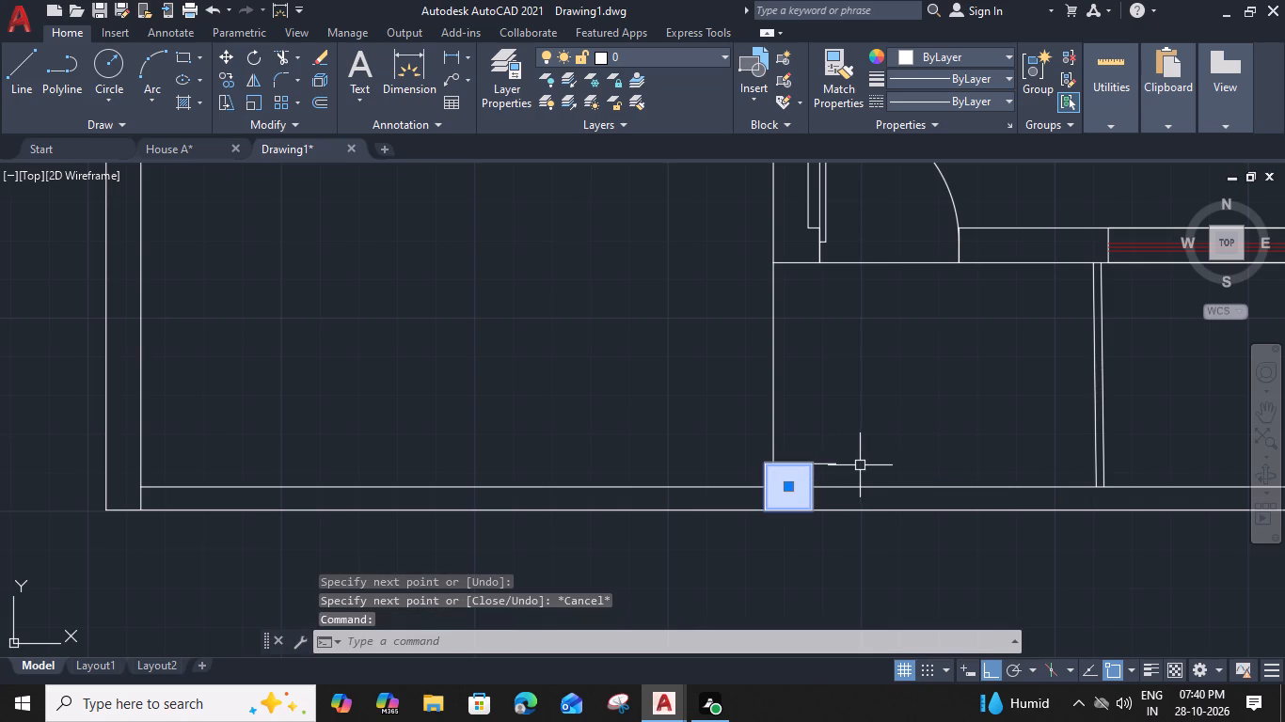
key("m")
key("space")
scroll(738, 470, "up", 1)
left_click(780, 463)
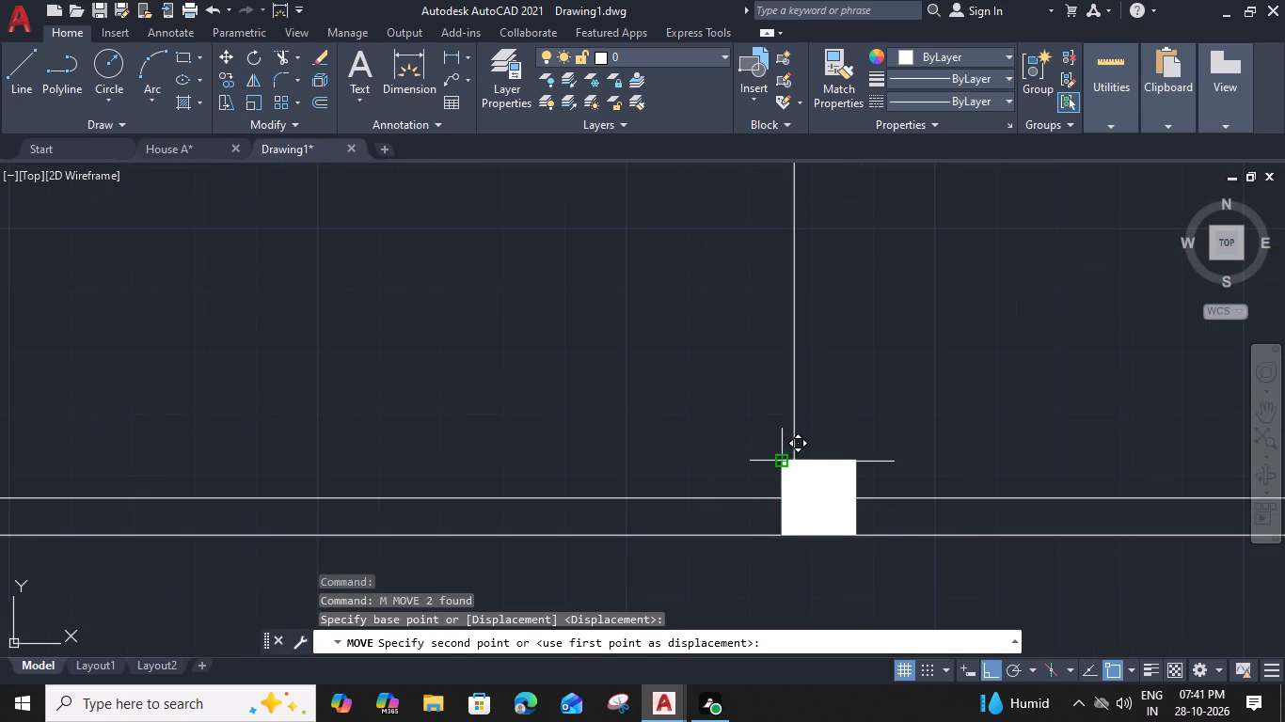
left_click(791, 463)
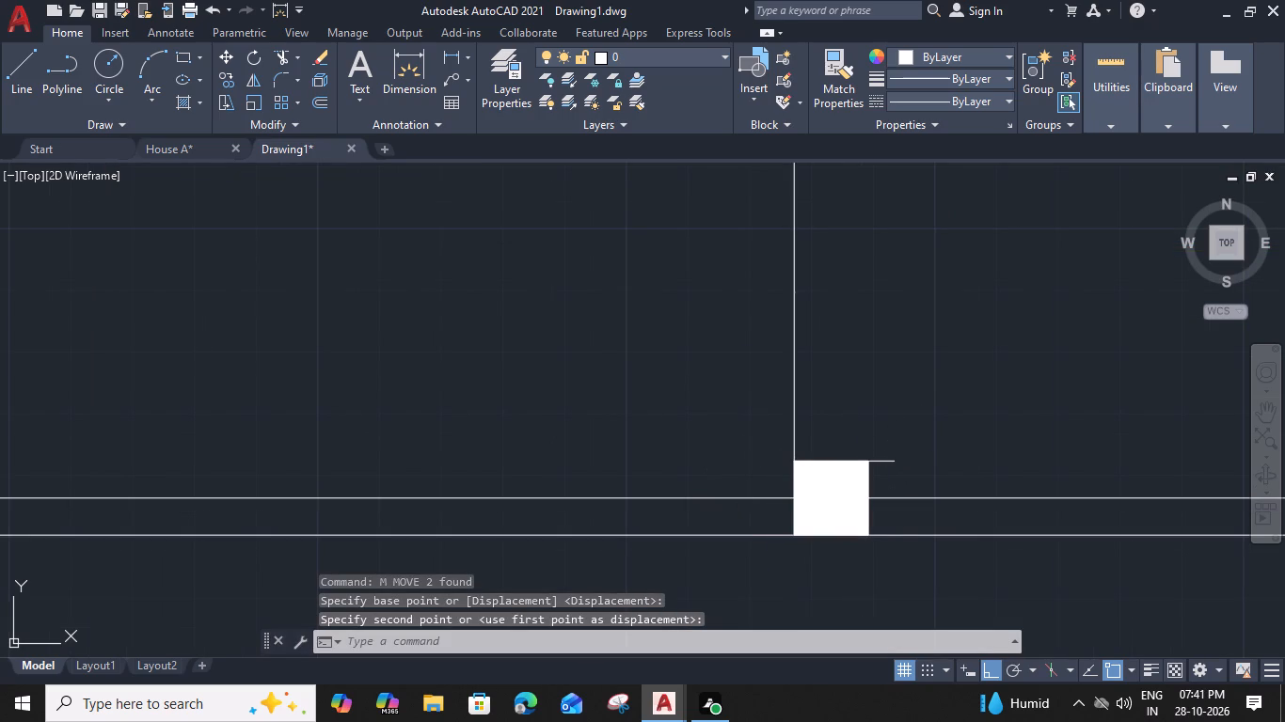
Delete the vertical guide line and the short stub line at the filled square's top edge.
left_click(891, 459)
key("Delete")
left_click_drag(868, 291, 857, 295)
left_click(704, 361)
key("Delete")
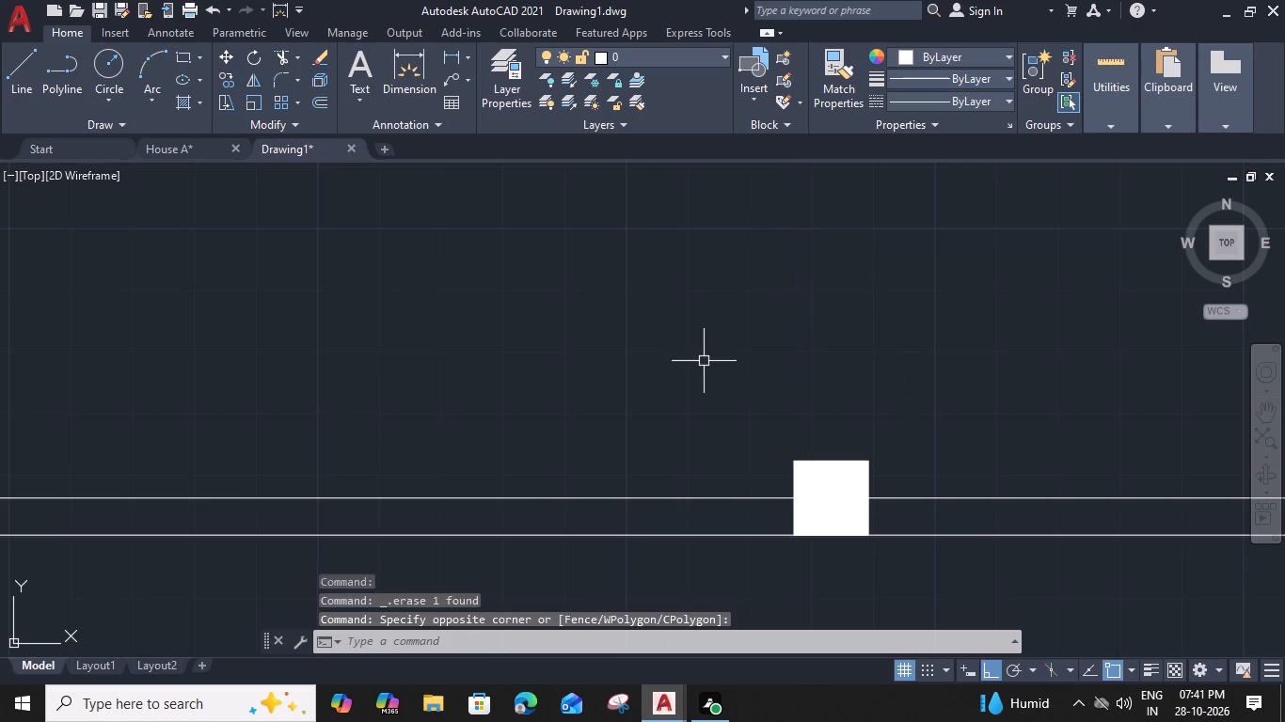
Copy the filled square horizontally along the front wall to the plot's outer corner at the car porch.
scroll(704, 360, "down", 1)
middle_click_drag(681, 351, 617, 489)
scroll(613, 477, "down", 2)
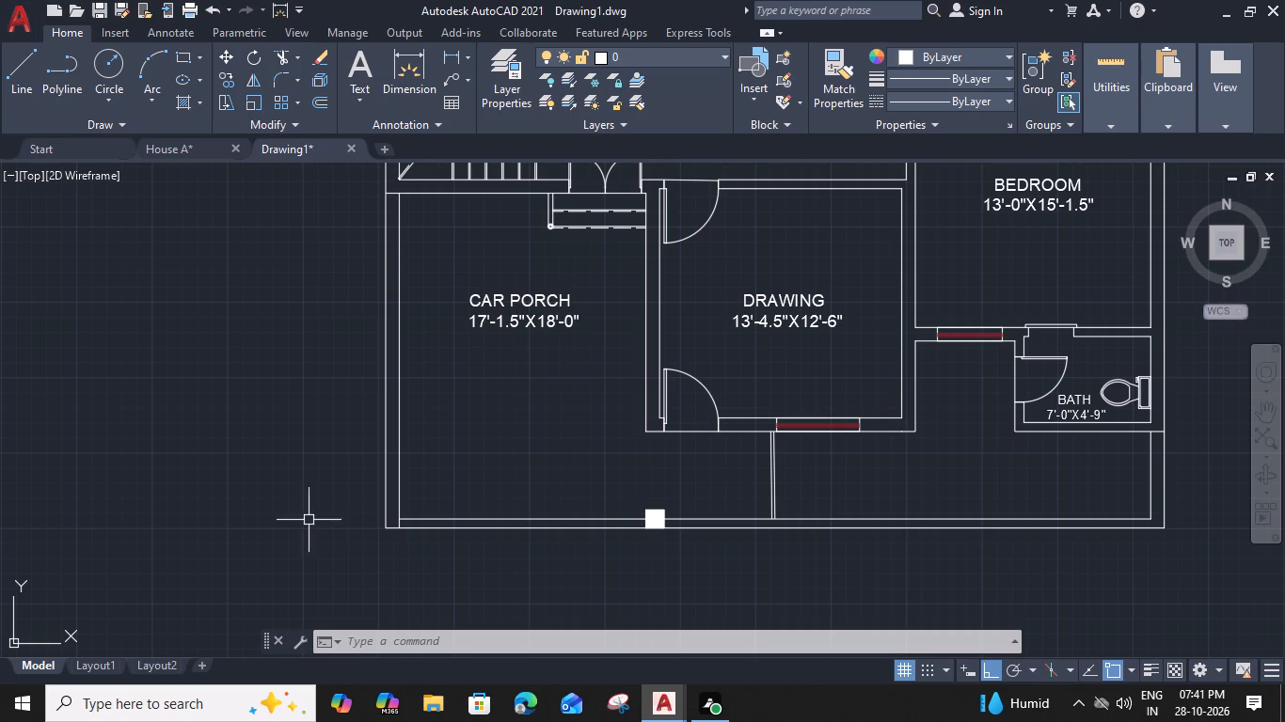
middle_click_drag(481, 476, 632, 468)
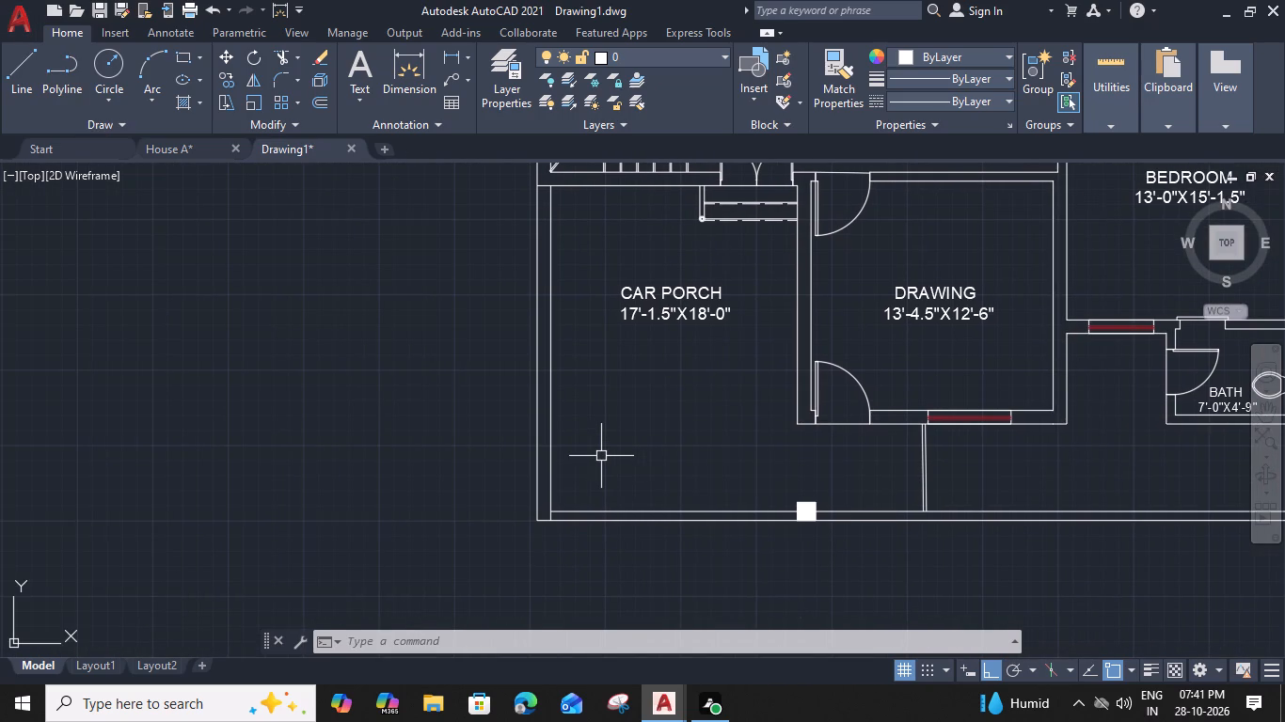
scroll(832, 496, "up", 1)
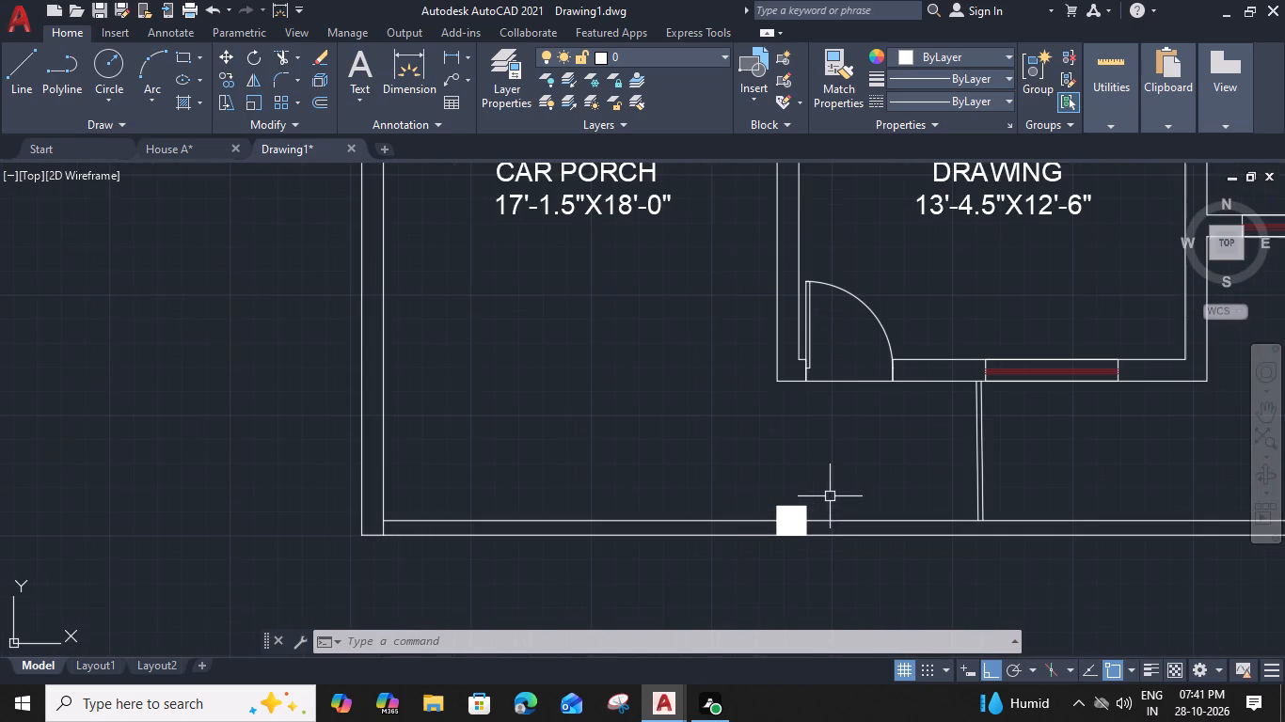
left_click_drag(830, 496, 814, 503)
left_click(734, 516)
type("CO")
key("space")
left_click(773, 508)
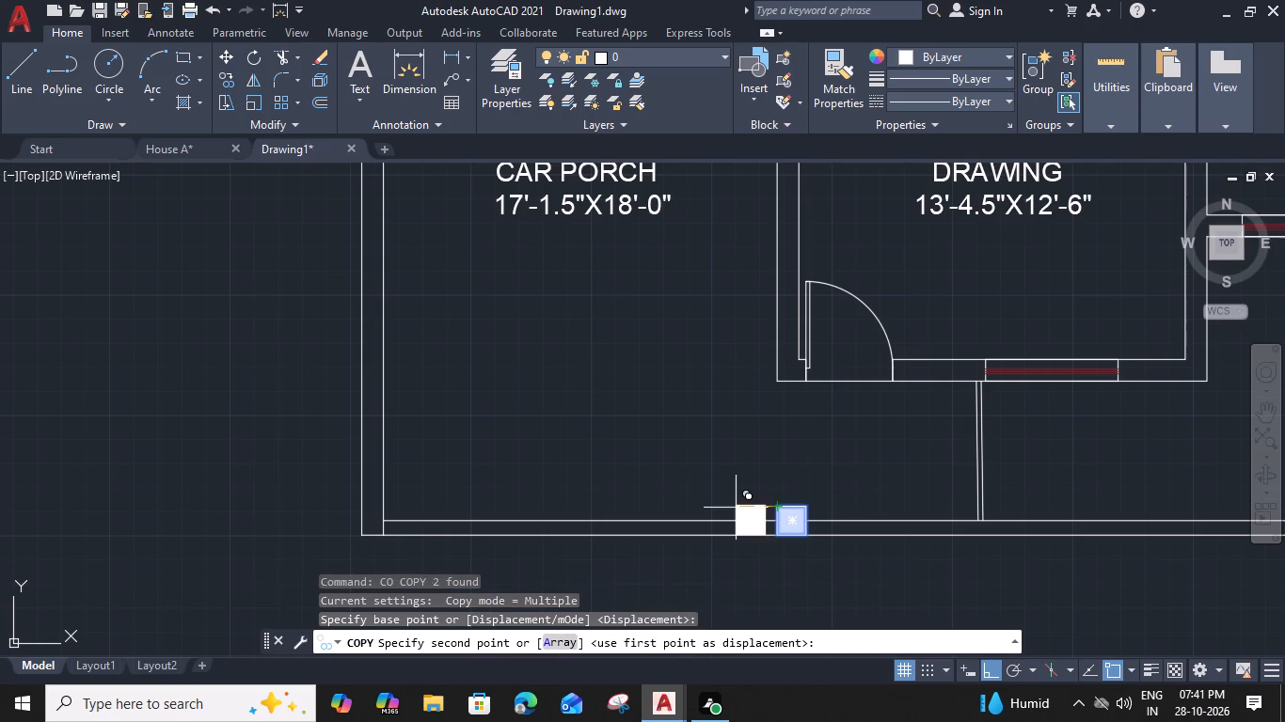
left_click(363, 510)
key("Escape")
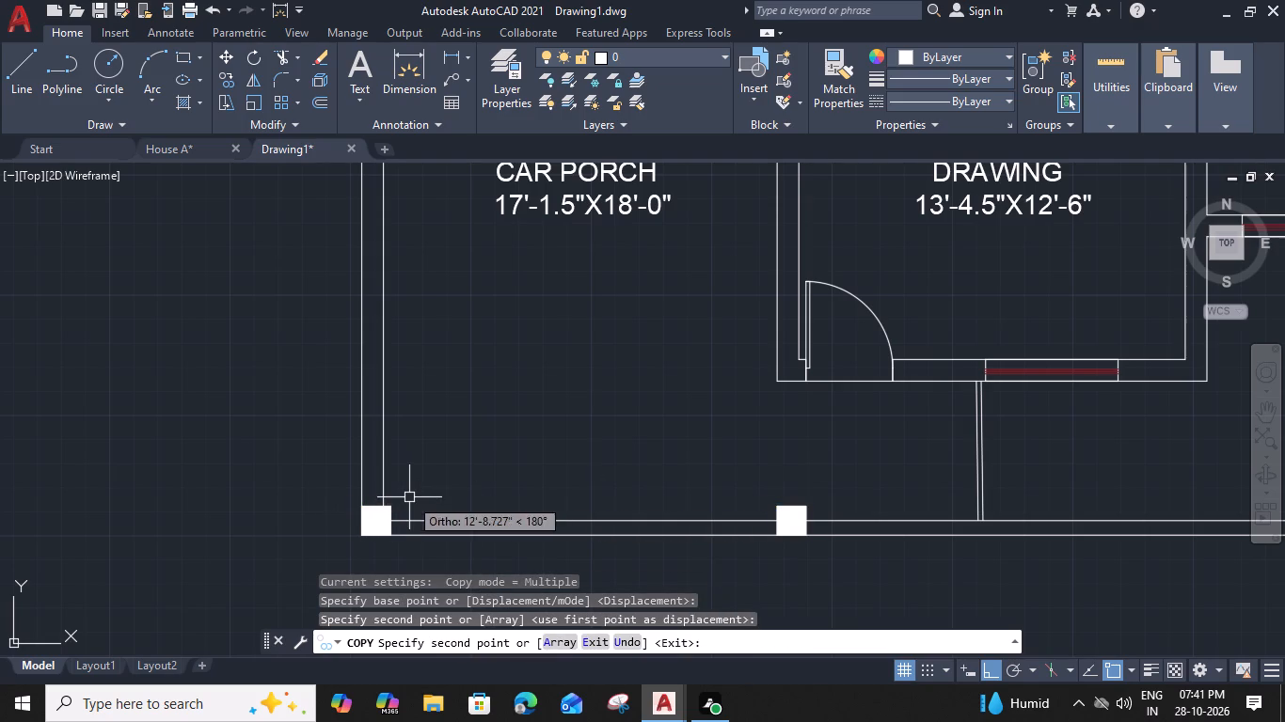
Draw two crossing diagonal lines within the front wall's thickness, spanning between the two filled squares.
scroll(422, 484, "down", 2)
middle_click_drag(429, 485, 558, 513)
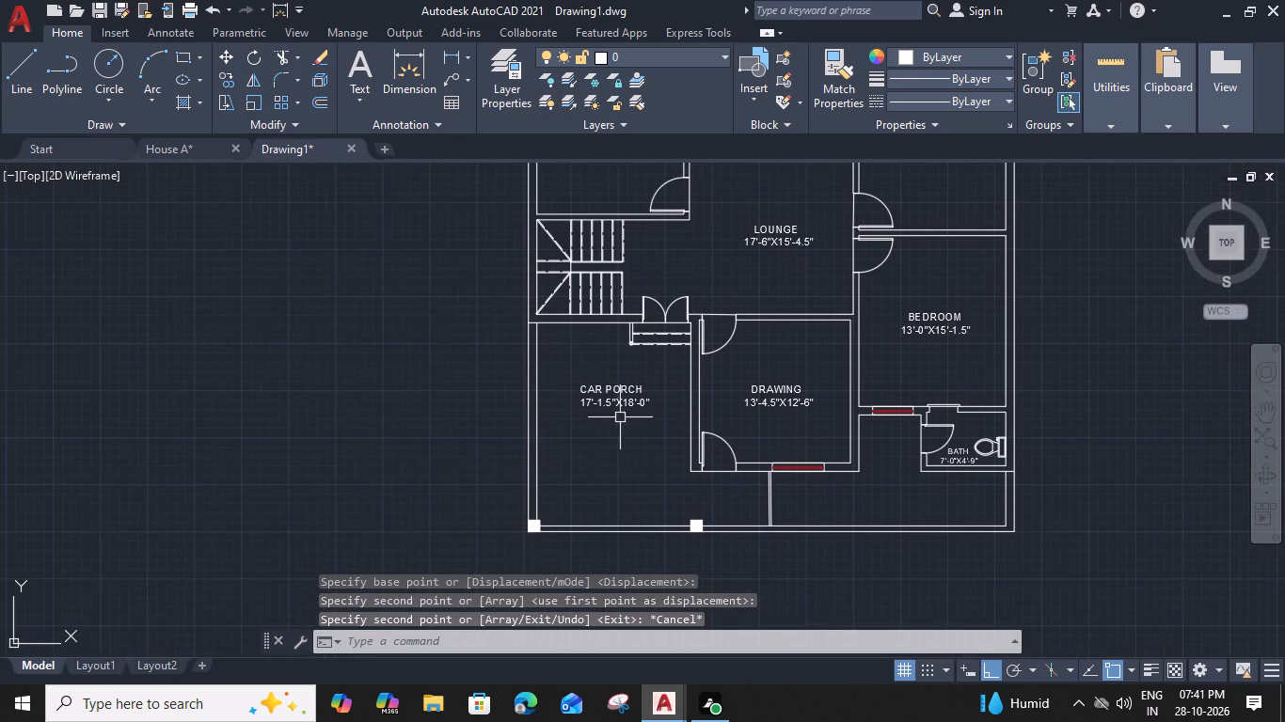
middle_click_drag(623, 414, 657, 436)
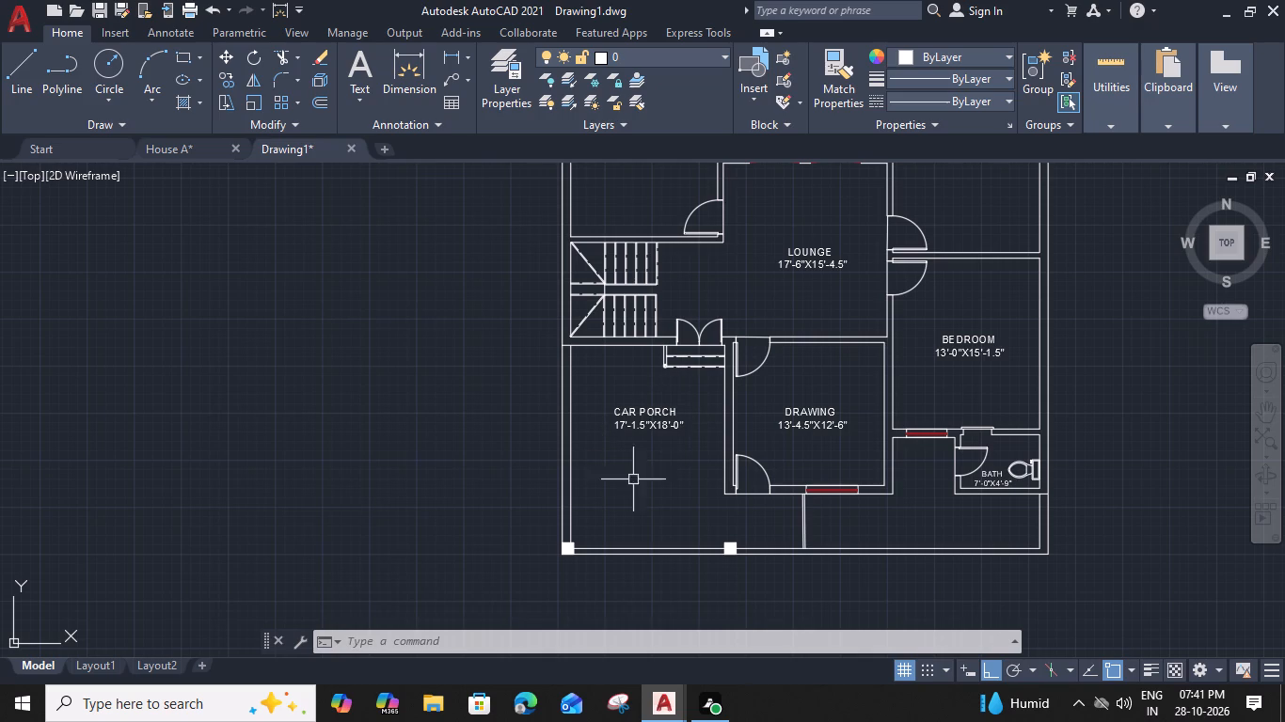
middle_click_drag(636, 532, 675, 499)
scroll(631, 512, "up", 1)
type("L")
key("space")
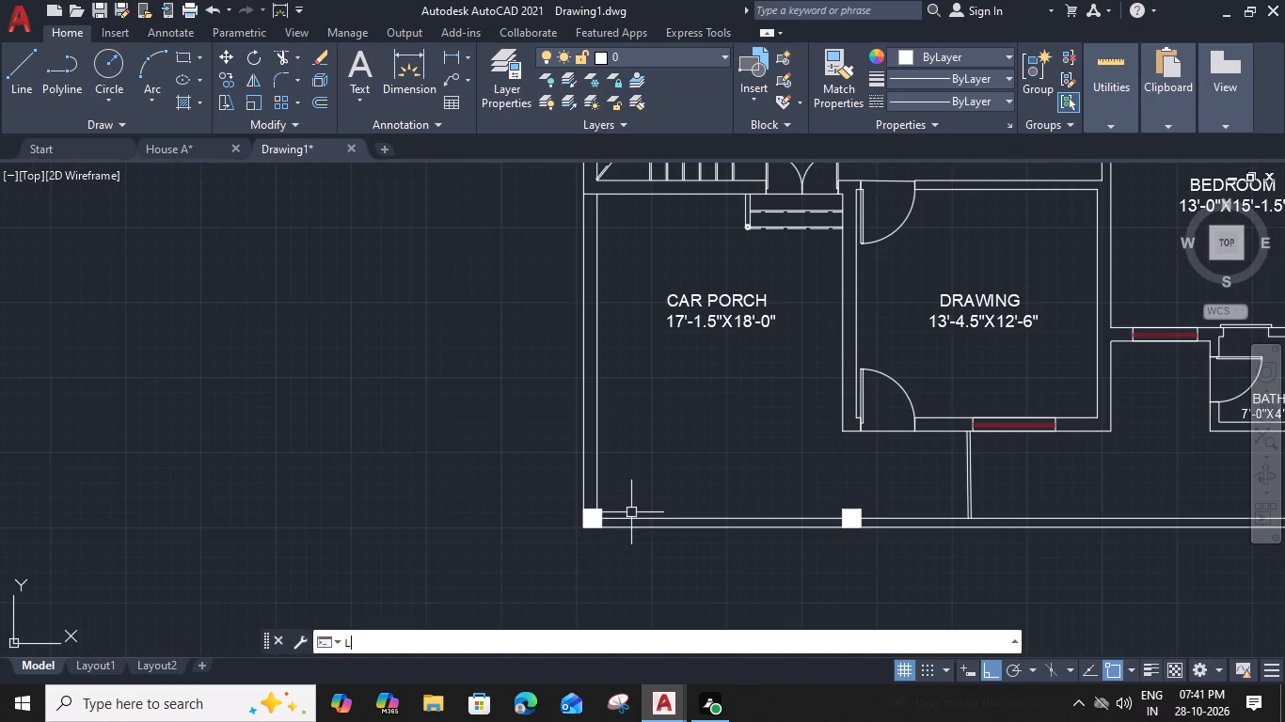
scroll(605, 537, "up", 2)
left_click(597, 510)
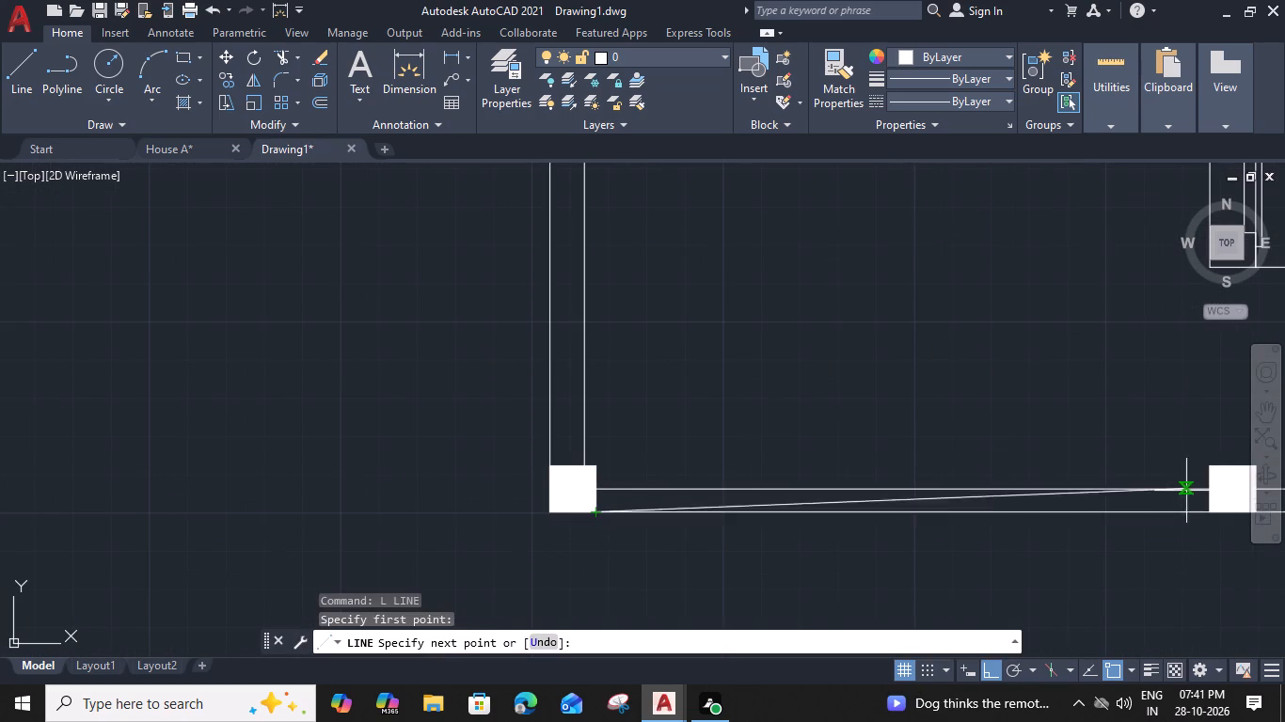
left_click(1212, 491)
key("space")
key("space")
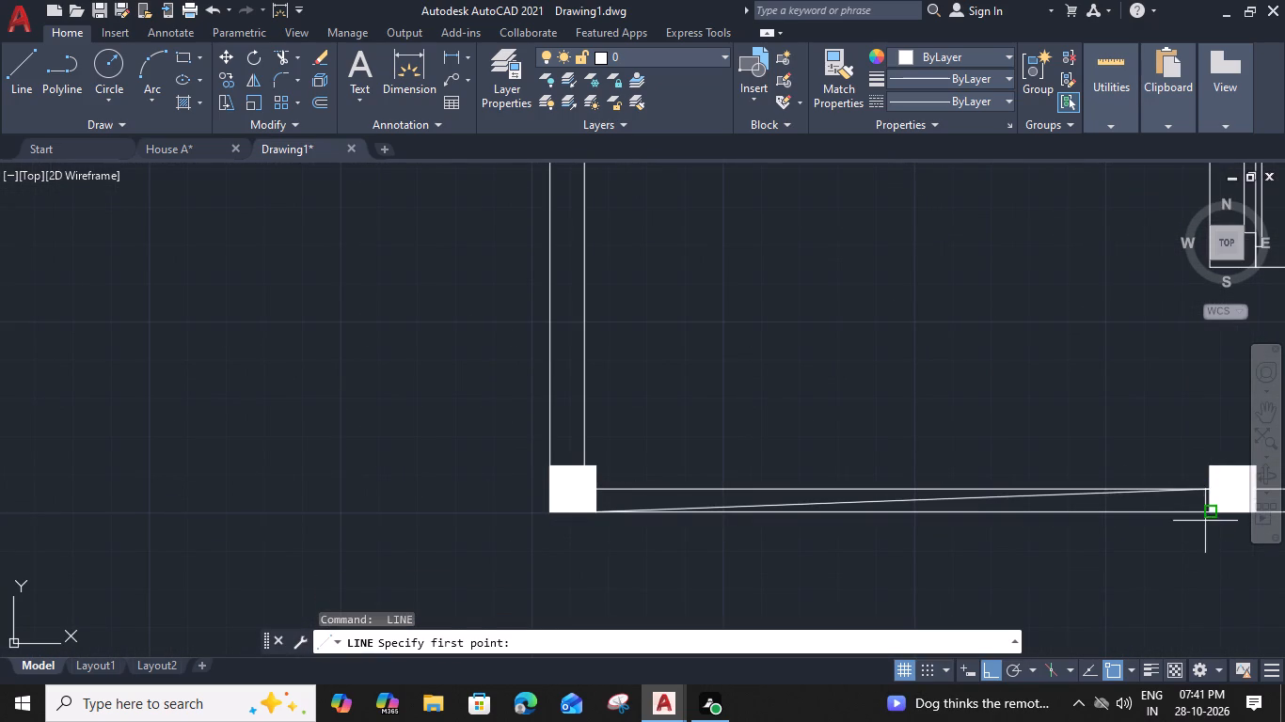
left_click(1205, 516)
left_click(595, 493)
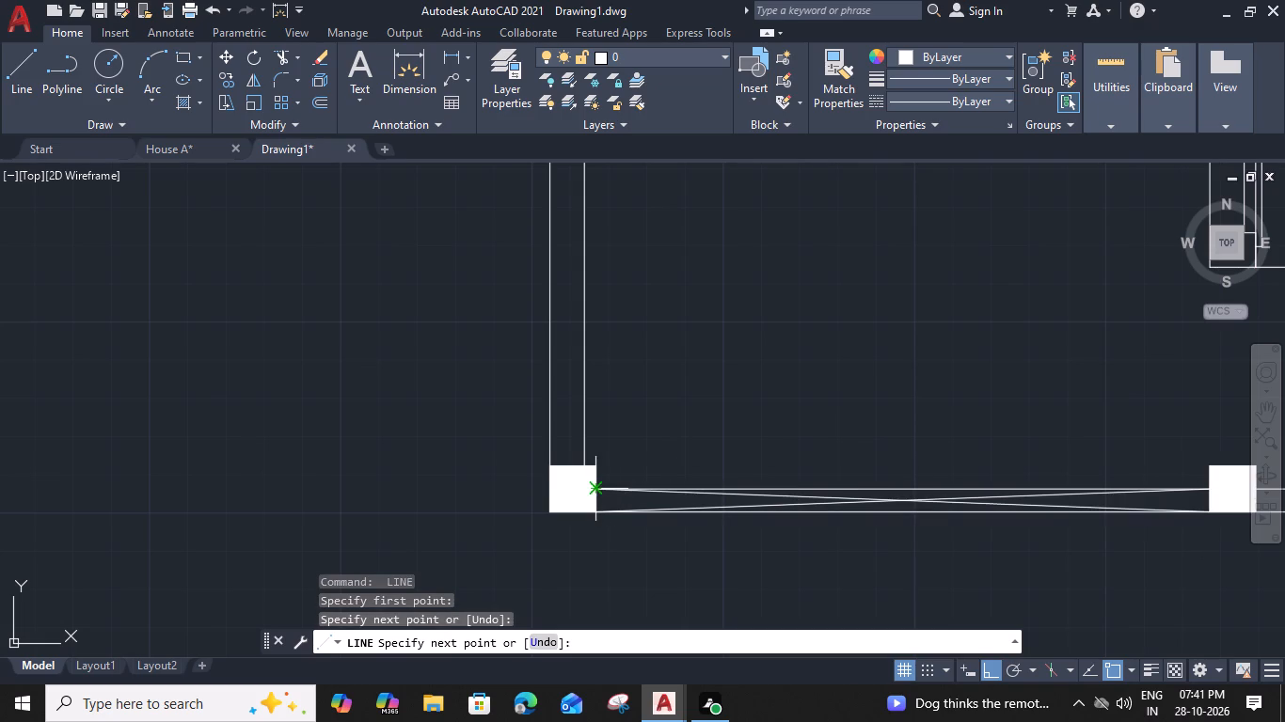
key("space")
Set the colour of the two crossing diagonals between the squares to dark red 153,27,30.
scroll(935, 504, "up", 1)
left_click_drag(909, 489, 902, 498)
left_click(871, 519)
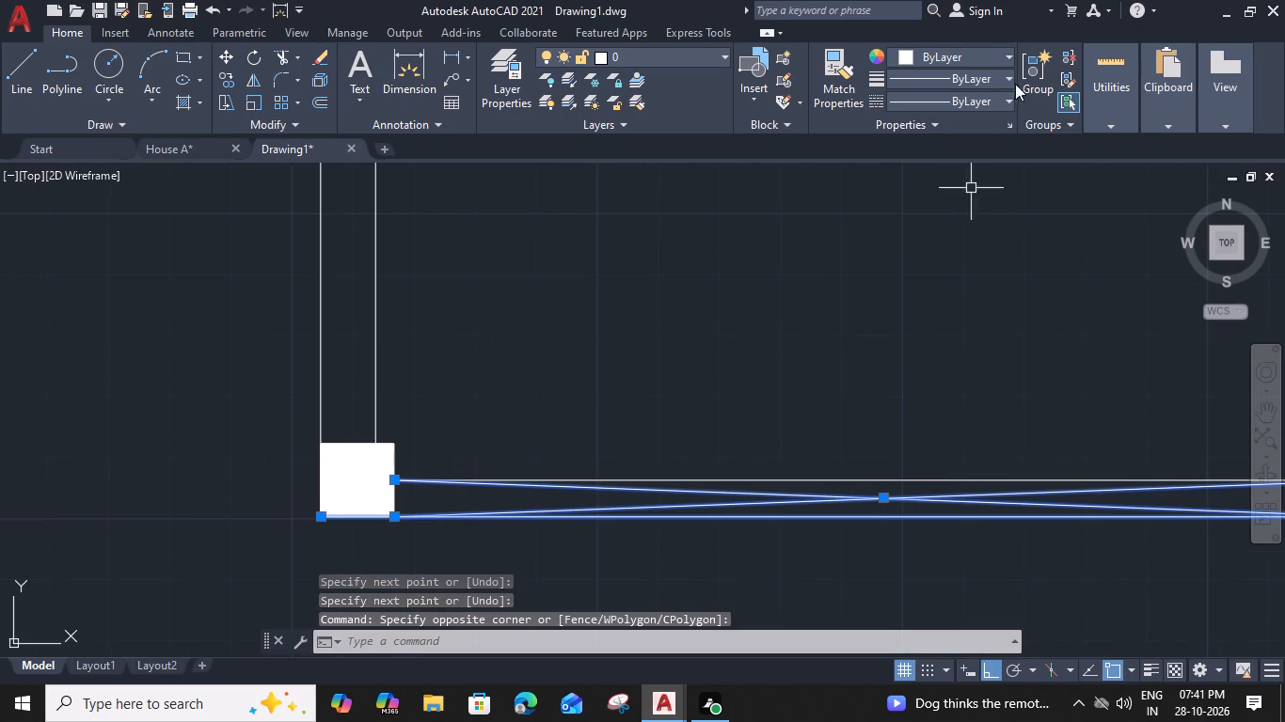
key("Escape")
left_click(944, 490)
left_click_drag(879, 507, 880, 498)
left_click(987, 47)
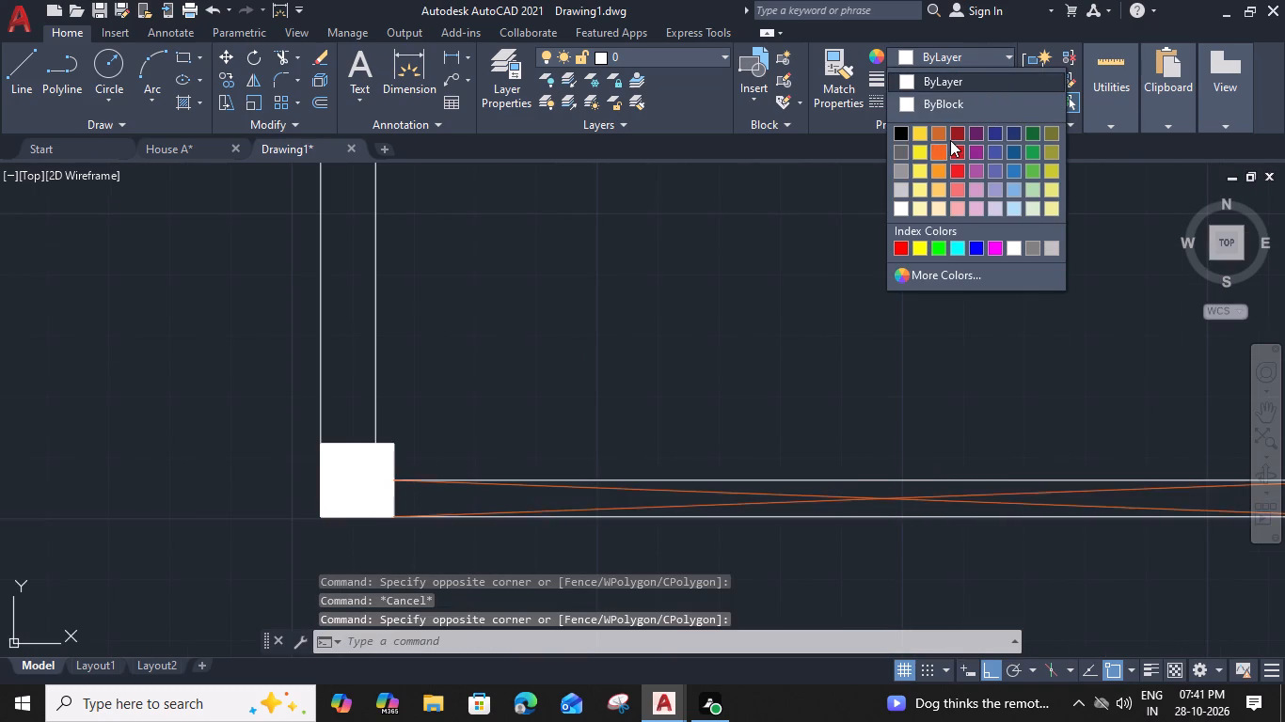
left_click(952, 132)
middle_click_drag(872, 516, 778, 478)
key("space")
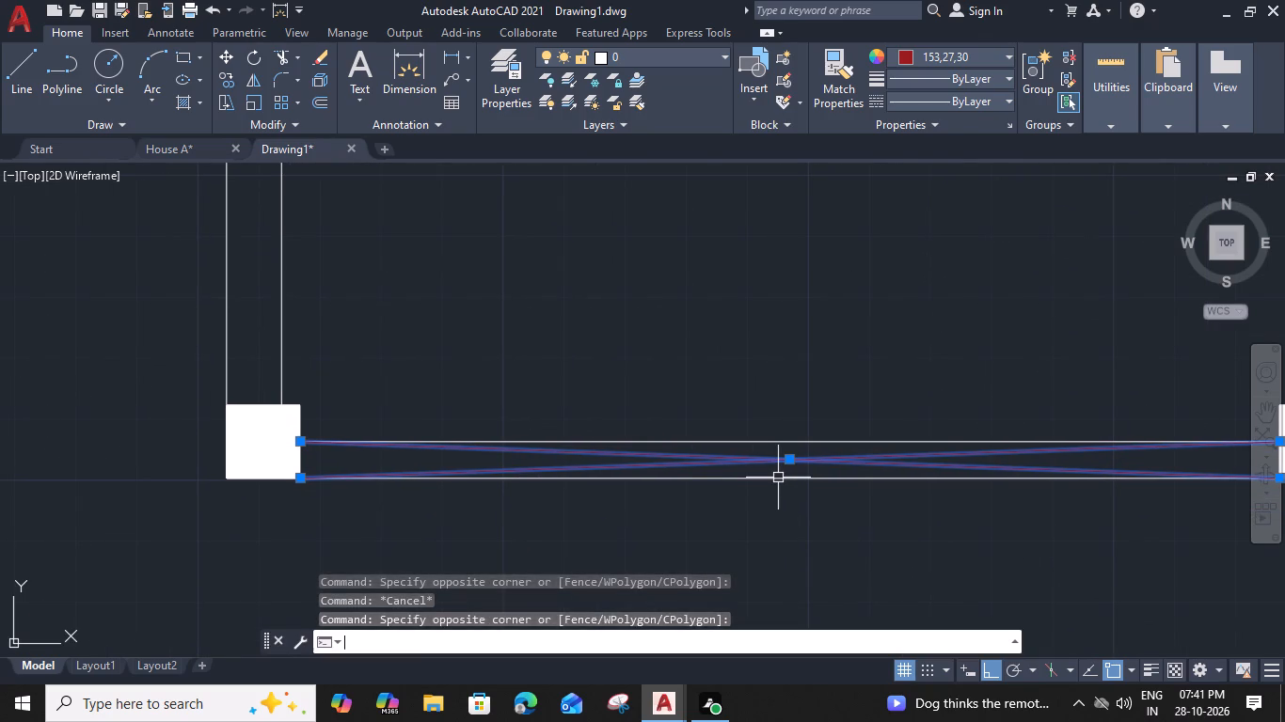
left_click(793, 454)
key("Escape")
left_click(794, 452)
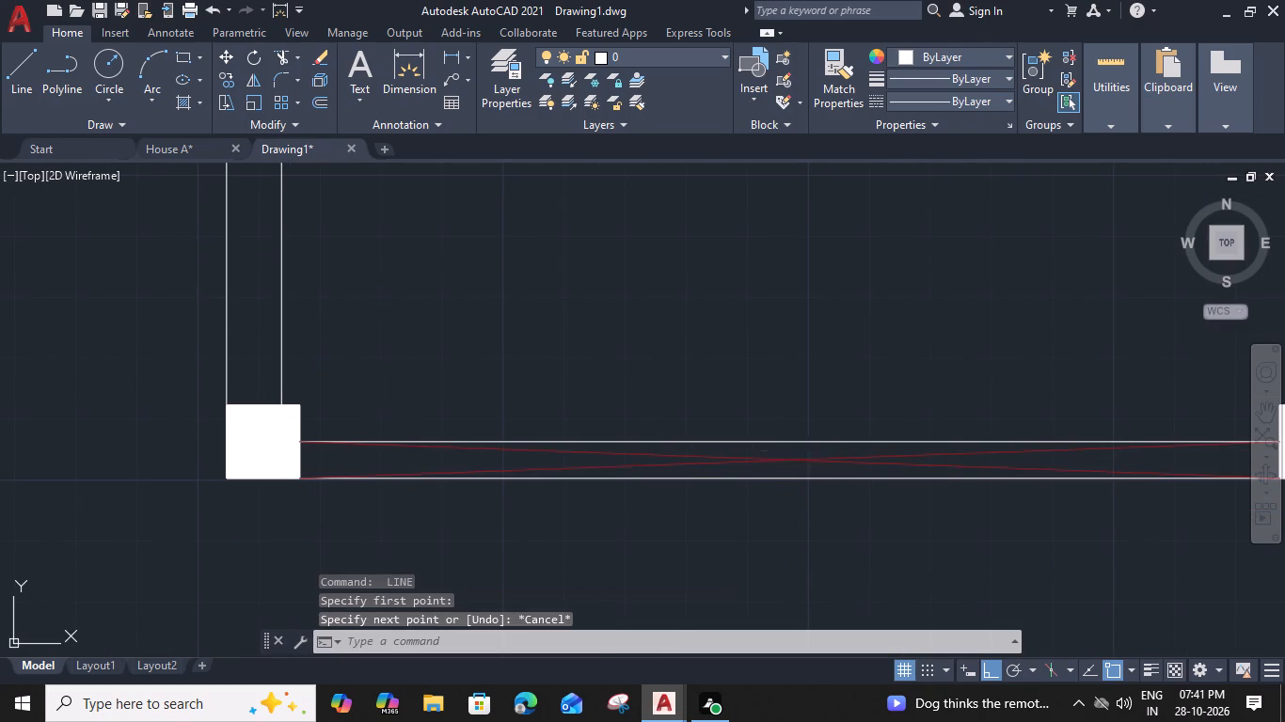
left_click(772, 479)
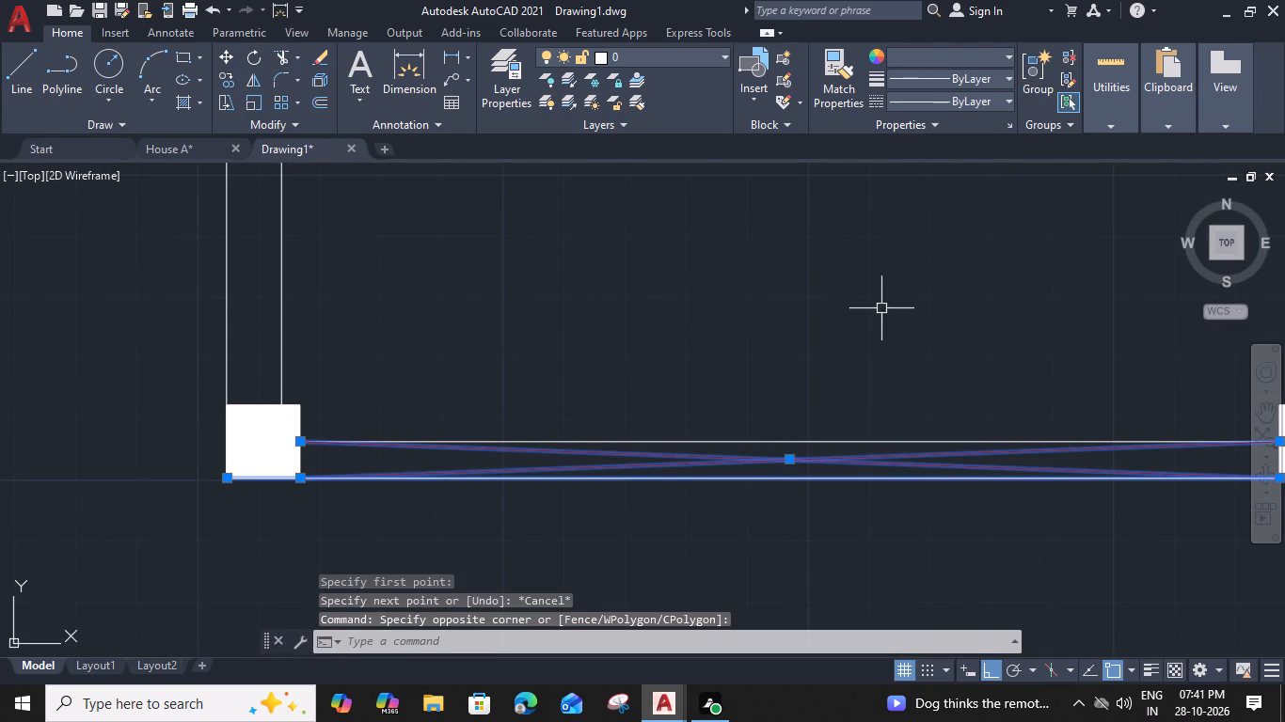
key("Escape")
Set the linetype of the two red diagonals between the squares to a dashed ACAD linetype.
left_click(801, 453)
left_click_drag(788, 464, 788, 452)
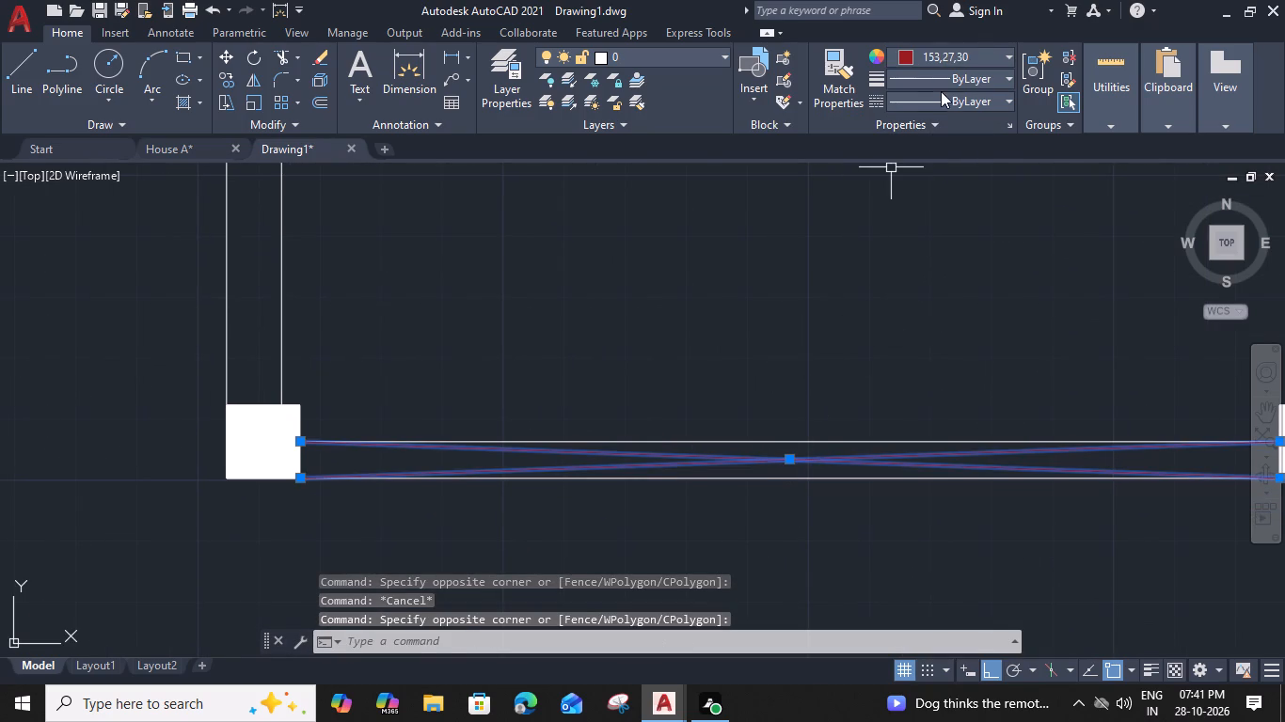
left_click(951, 97)
left_click(957, 168)
middle_click_drag(734, 484, 733, 438)
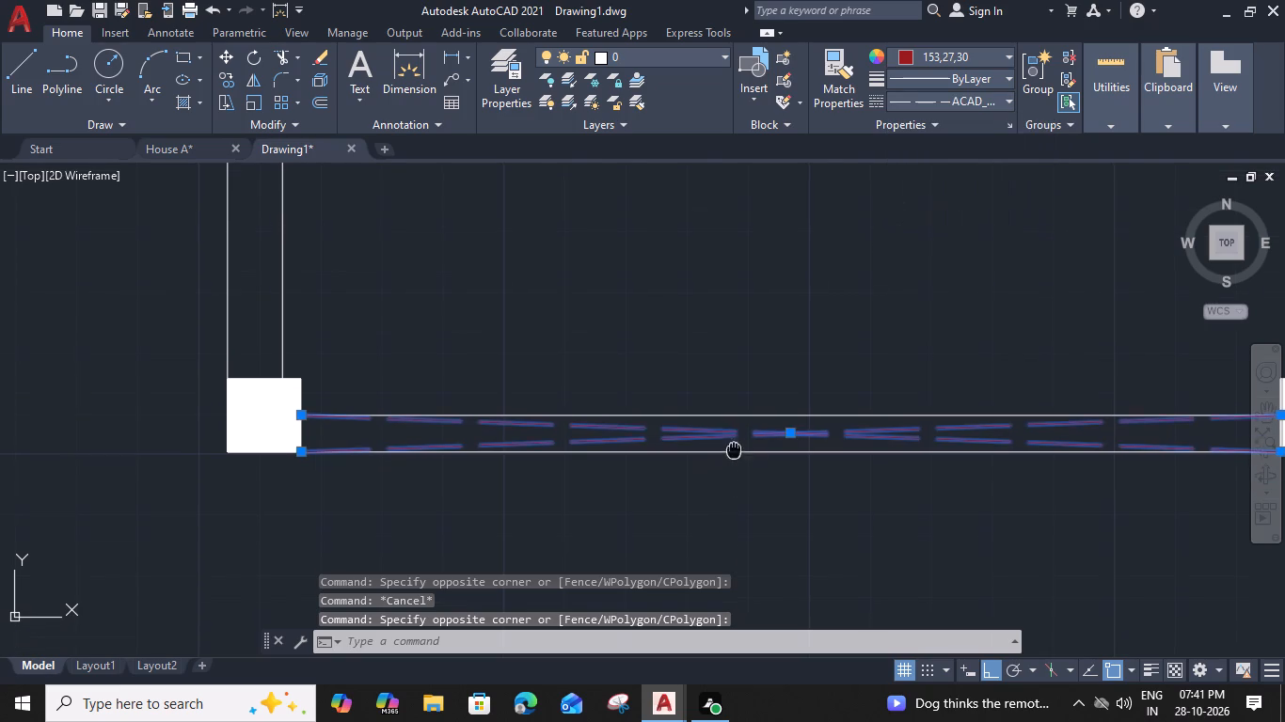
middle_click_drag(733, 438, 728, 386)
key("Escape")
Move the CAR PORCH label straight down to just inside the front boundary wall, between the two filled squares.
scroll(734, 397, "down", 3)
middle_click_drag(761, 328, 747, 363)
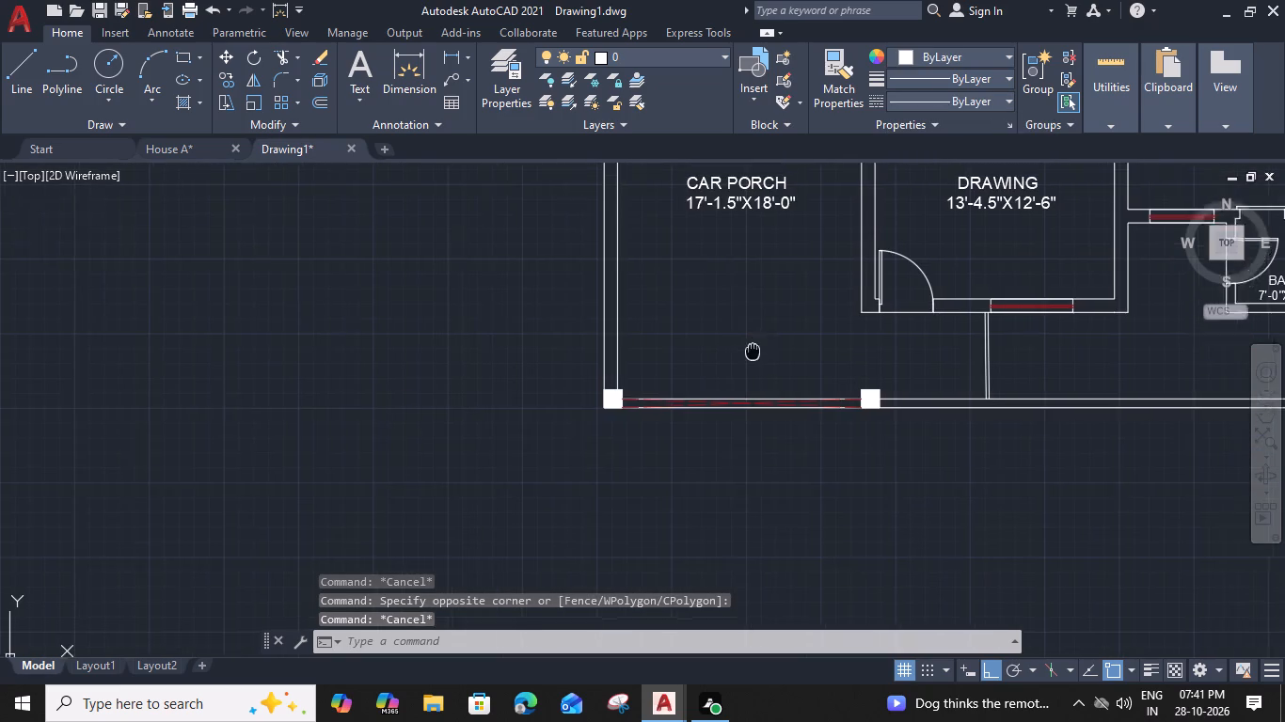
middle_click_drag(747, 363, 733, 429)
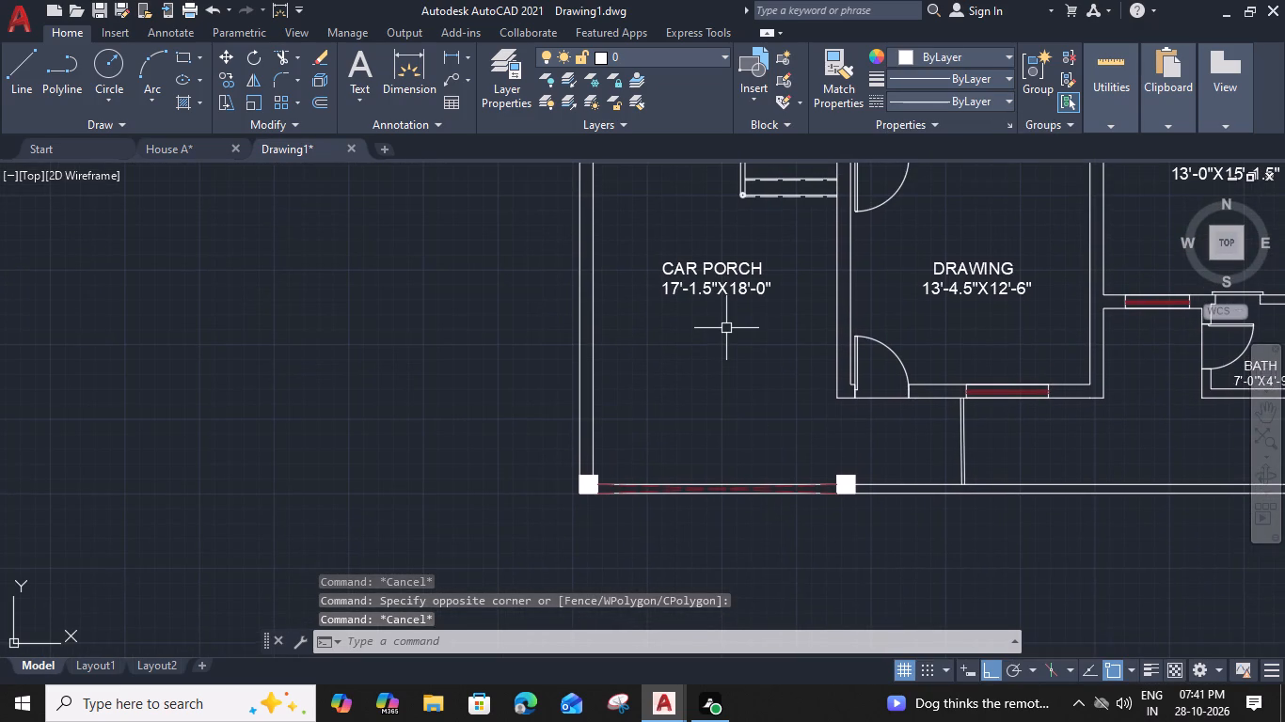
middle_click_drag(740, 358, 754, 380)
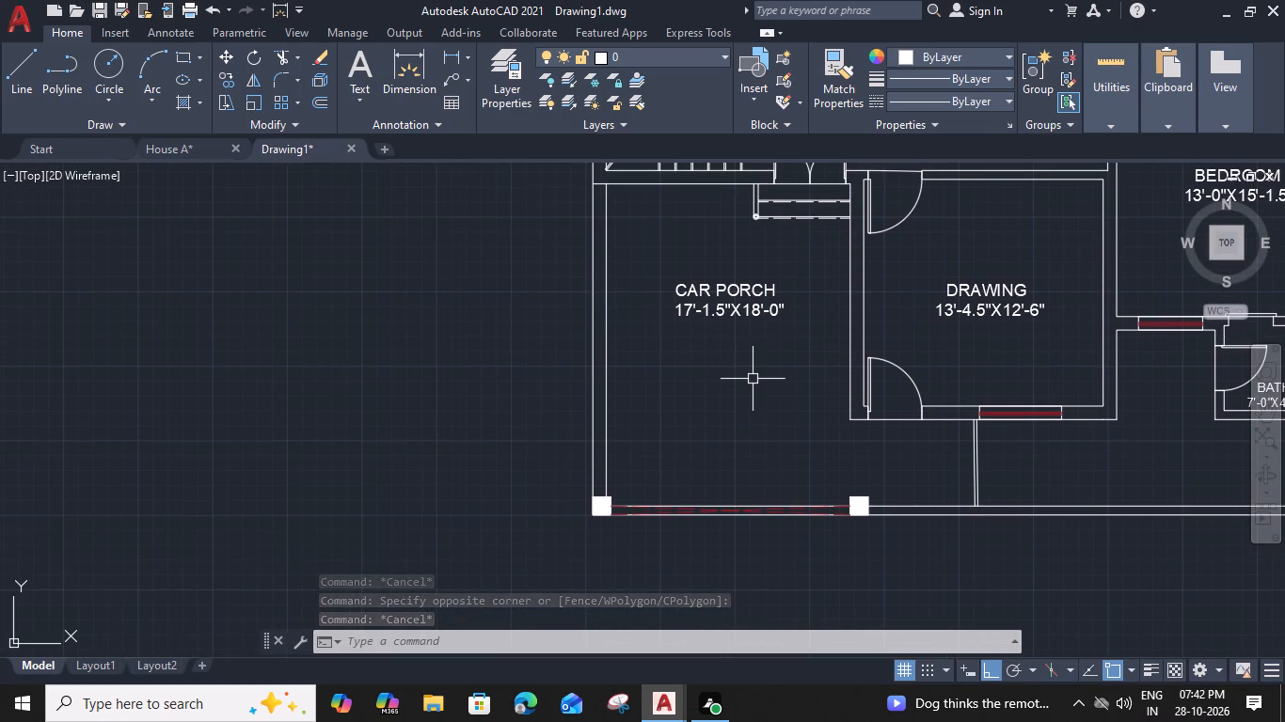
left_click(734, 306)
key("m")
key("space")
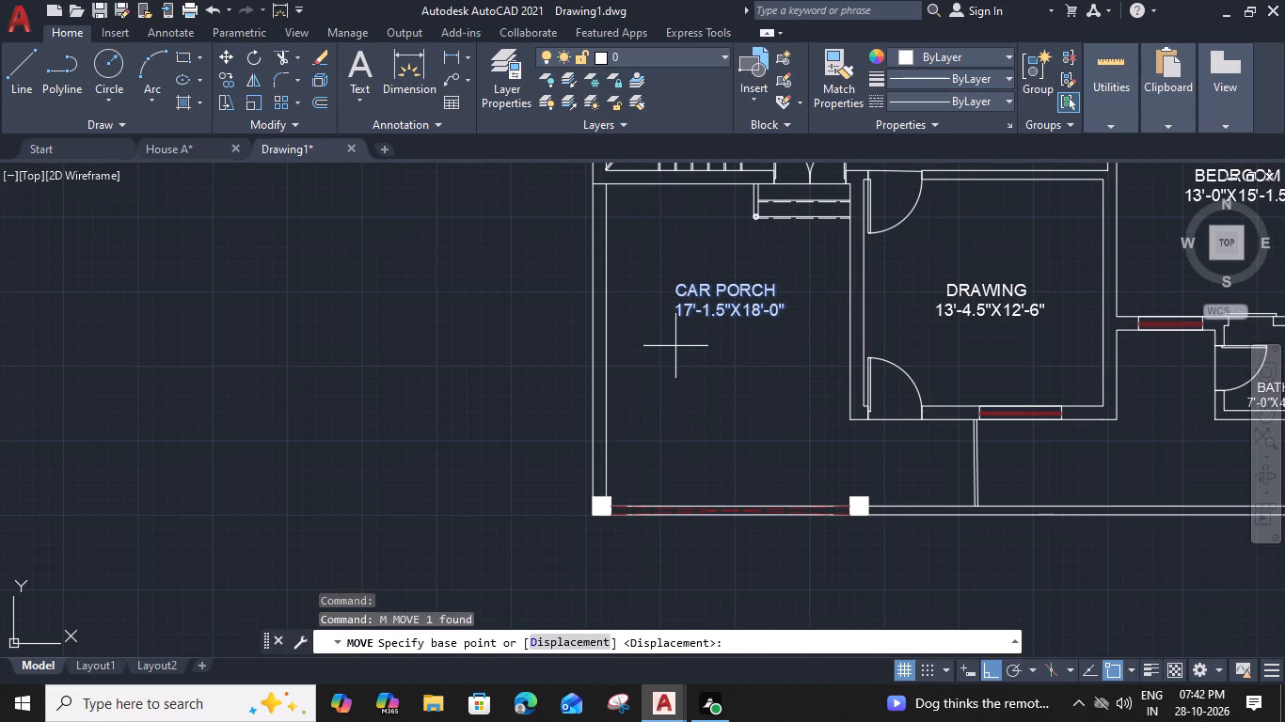
left_click(672, 323)
left_click(675, 476)
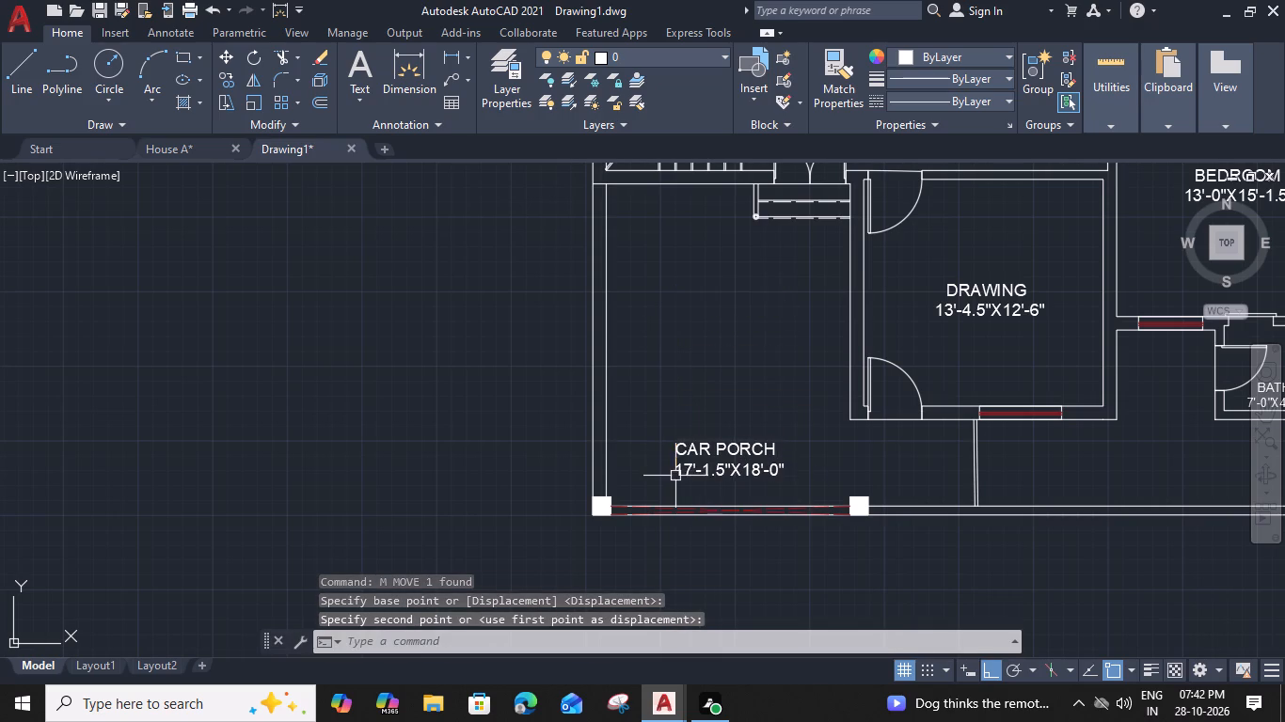
Copy the CAR PORCH label straight down to just outside the front boundary wall.
left_click(684, 471)
type("CO")
key("space")
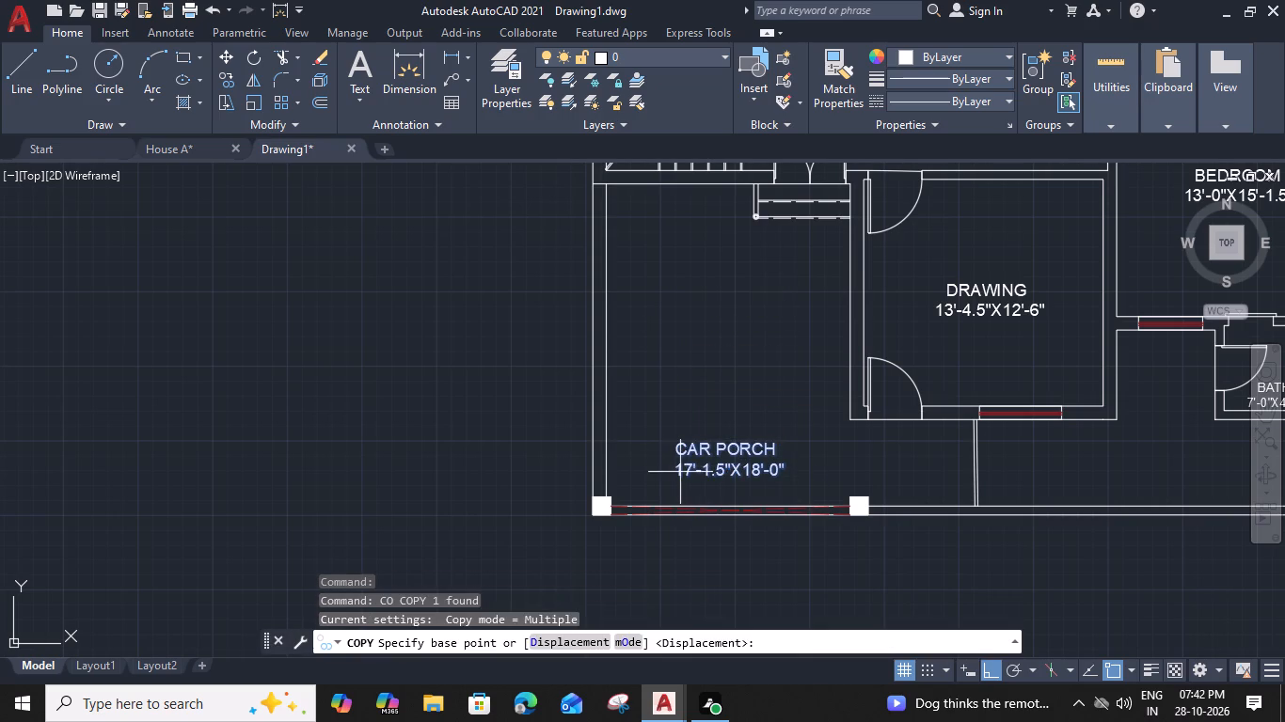
left_click(678, 476)
left_click(669, 573)
key("Escape")
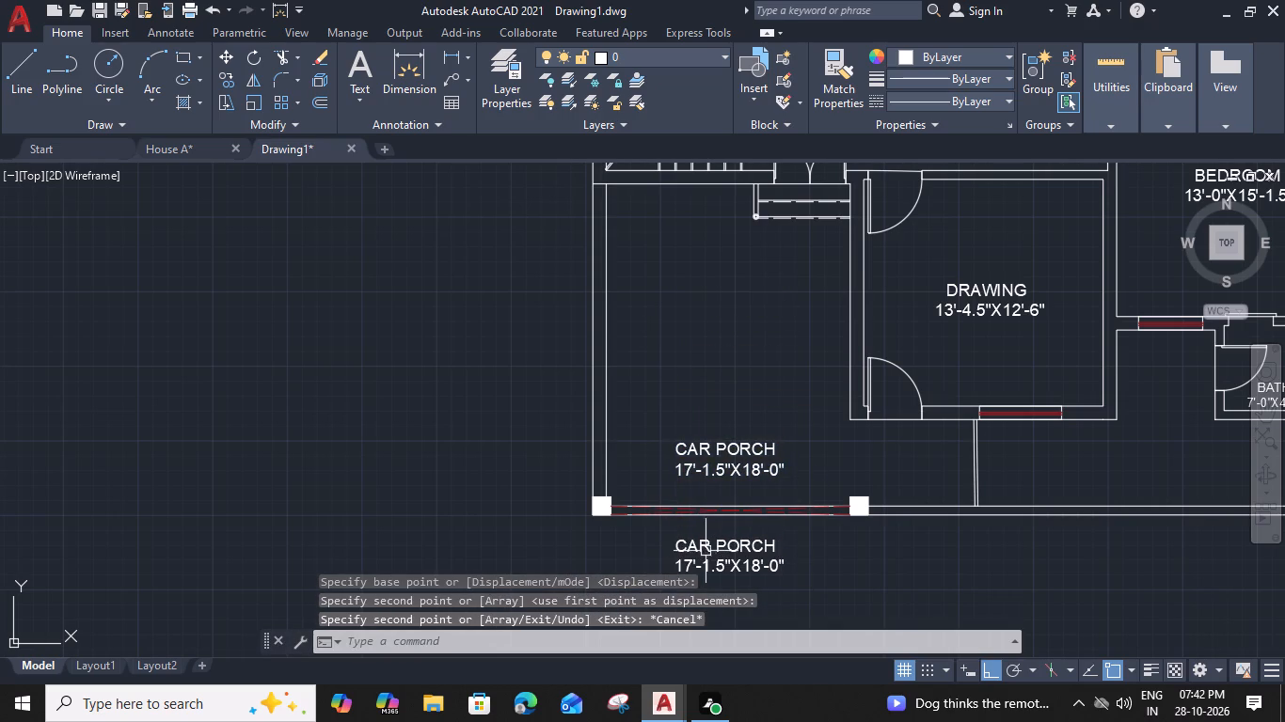
Replace the text of the copied CAR PORCH label outside the front boundary wall with GATE ENTRY.
double_click(708, 548)
middle_click_drag(900, 439, 898, 287)
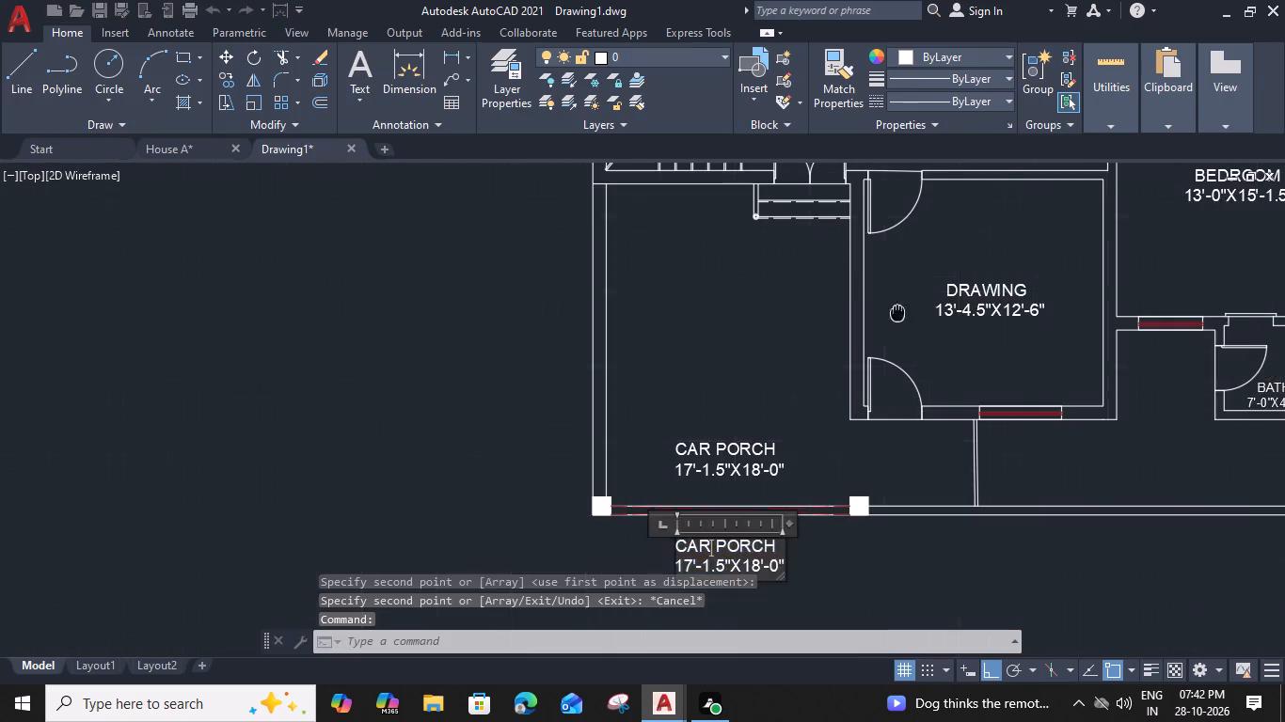
middle_click_drag(898, 287, 898, 267)
scroll(739, 416, "up", 2)
scroll(801, 361, "up", 2)
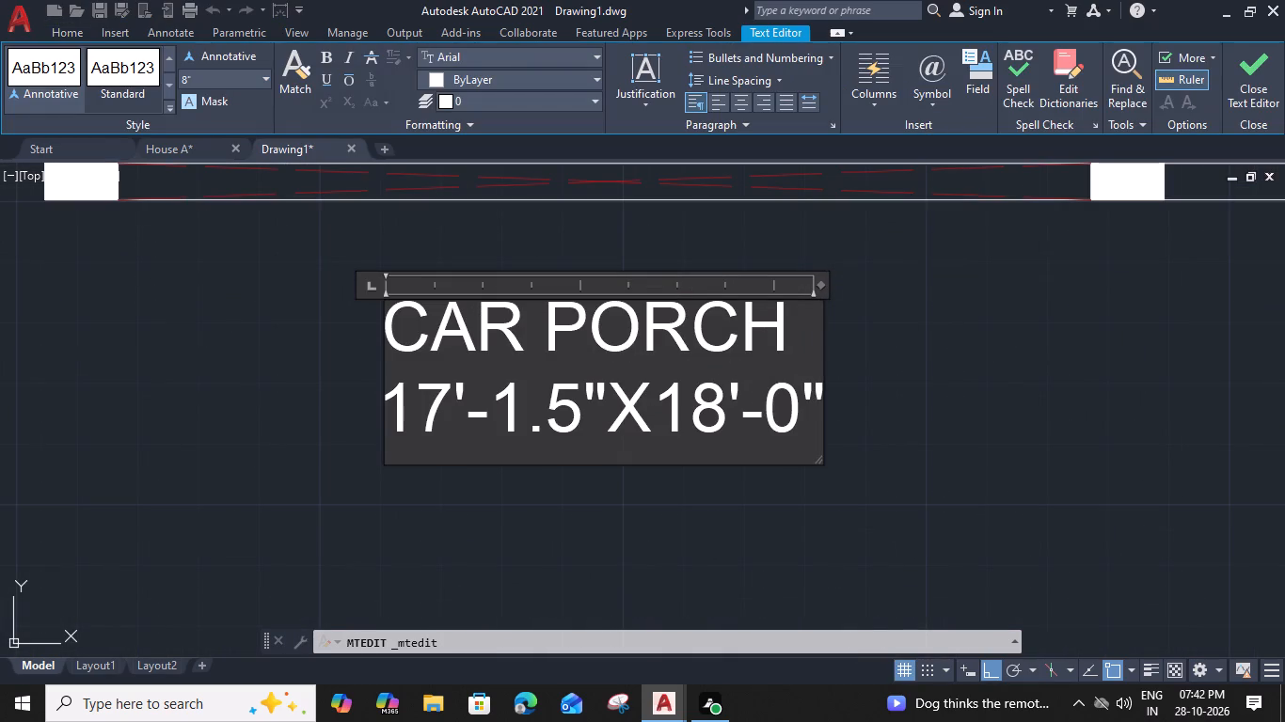
left_click_drag(820, 410, 839, 415)
left_click_drag(825, 401, 570, 414)
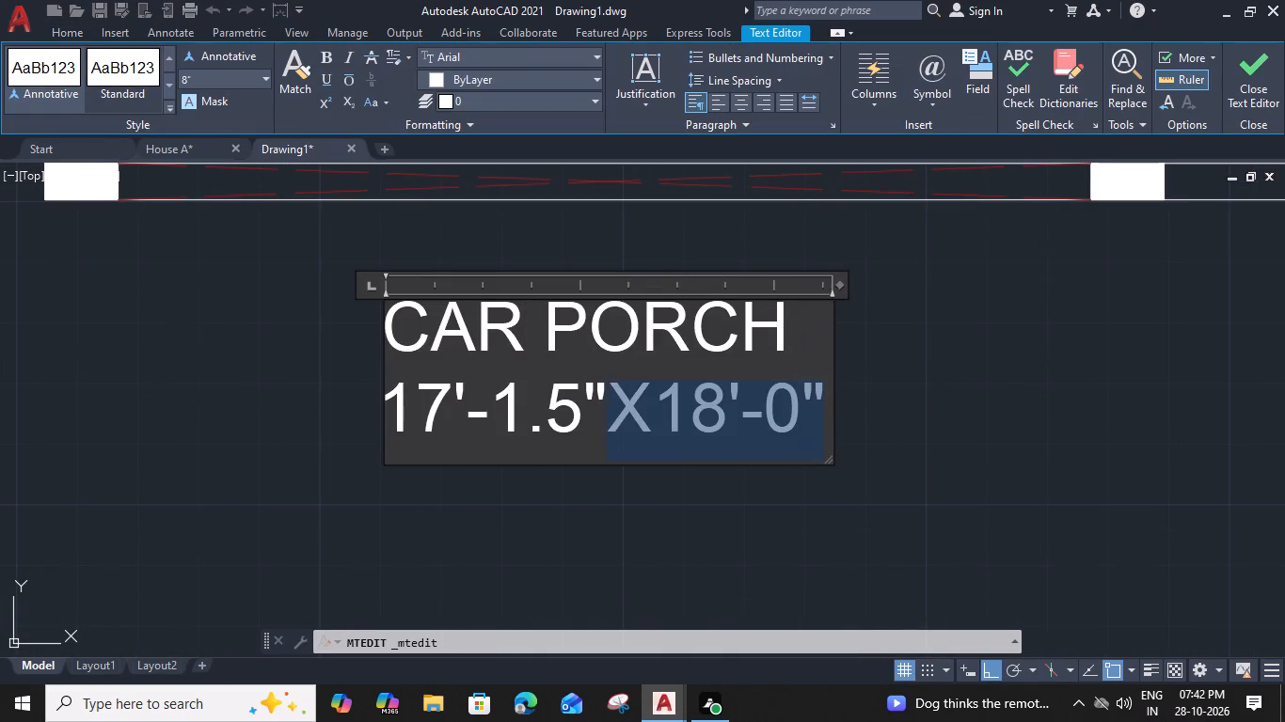
left_click_drag(570, 414, 365, 322)
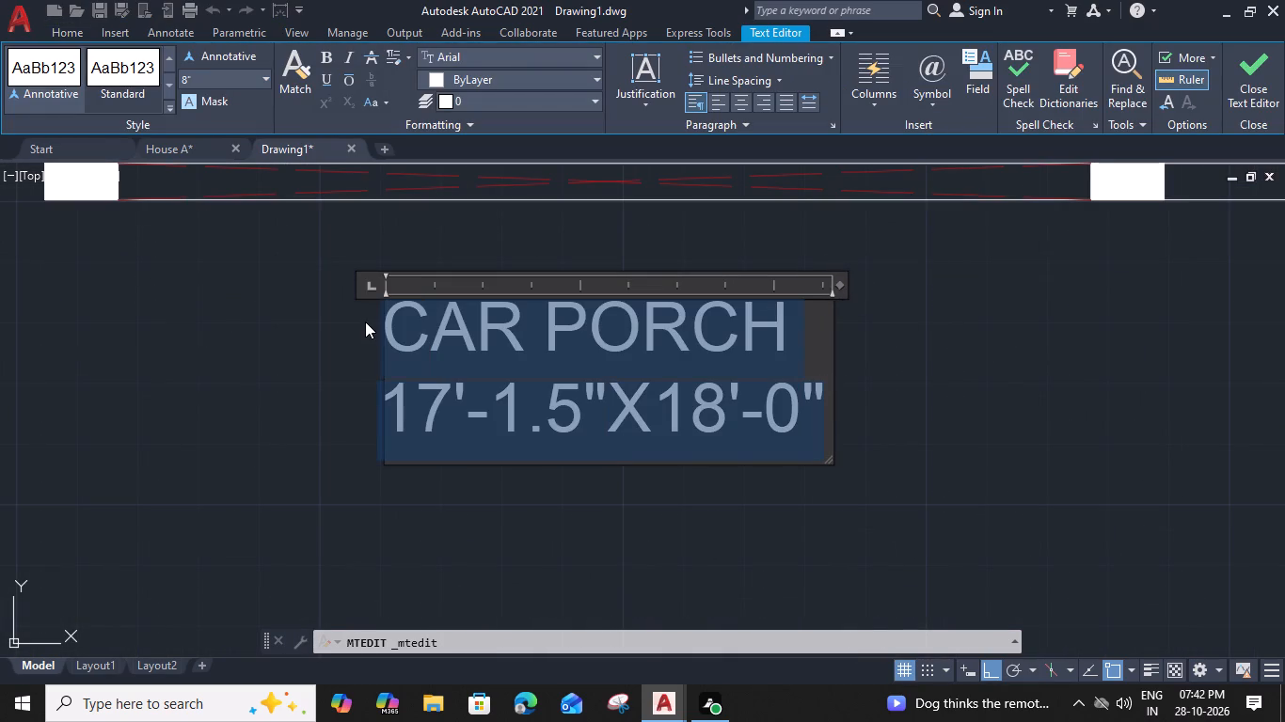
type("GATE")
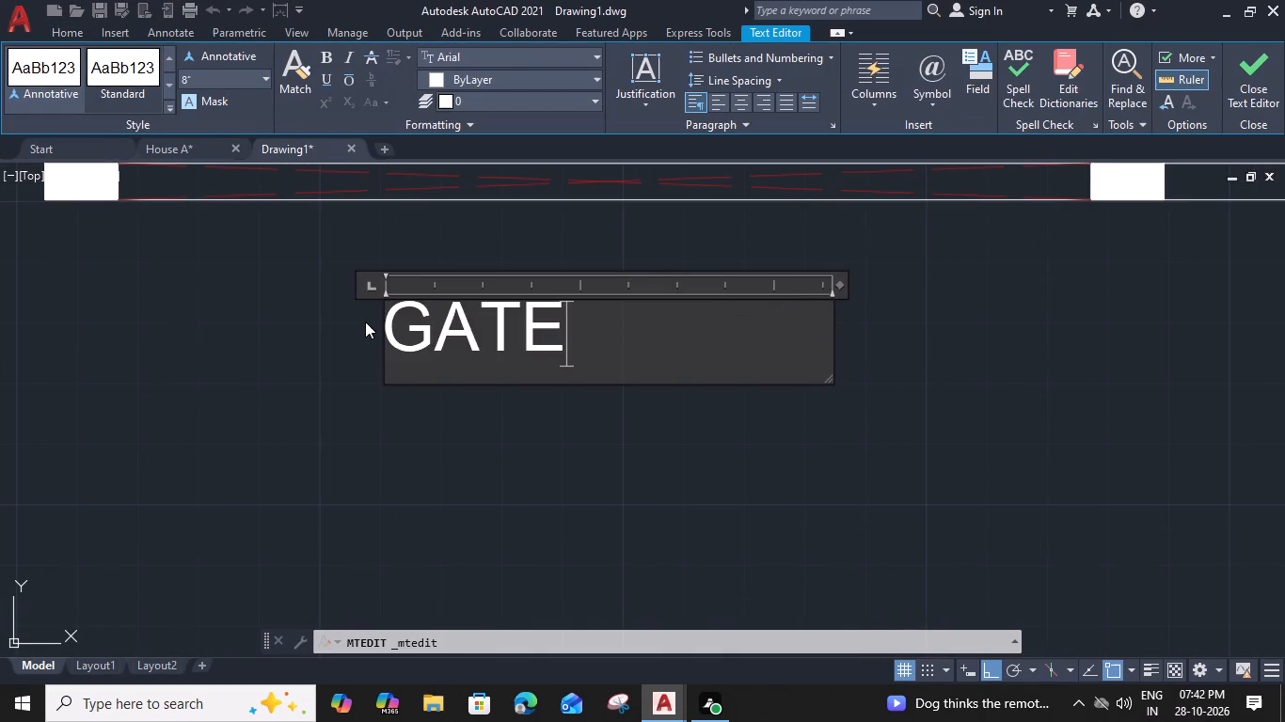
key("space")
type("ENTRY")
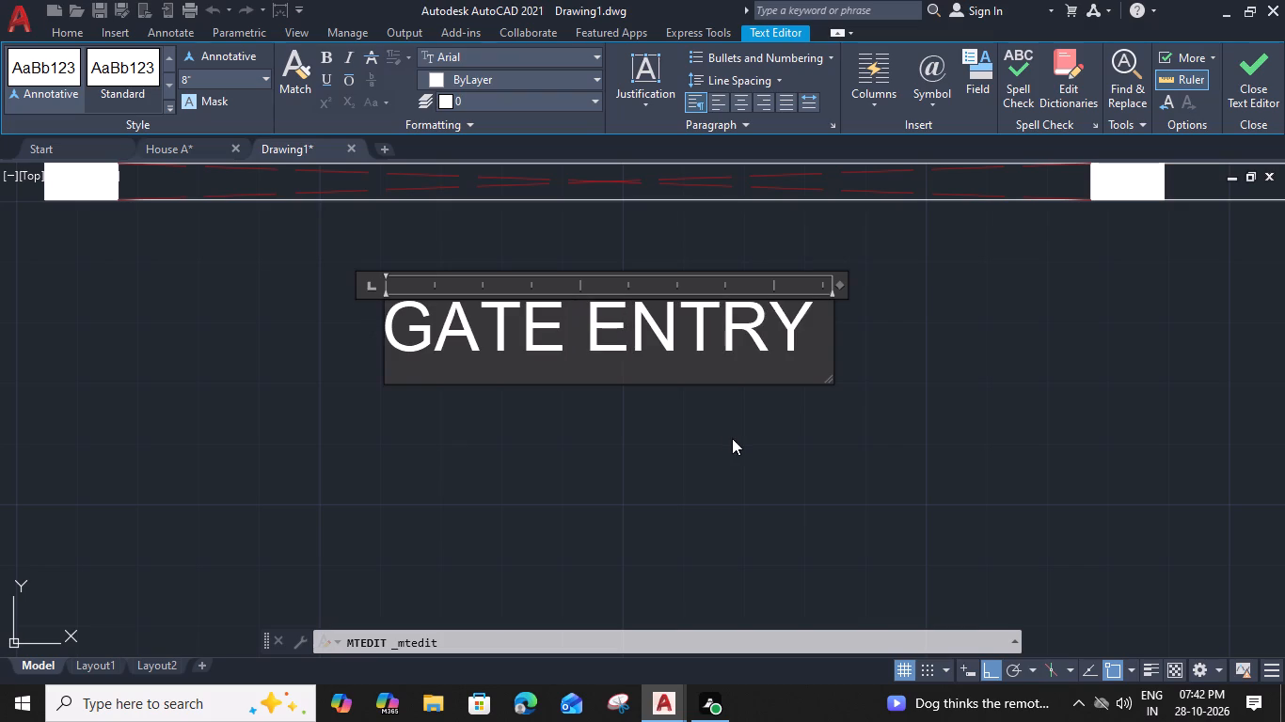
left_click(728, 436)
Move the CAR PORCH label straight up to the house end of the porch, just below the entrance steps.
scroll(687, 426, "down", 2)
middle_click_drag(589, 410, 666, 492)
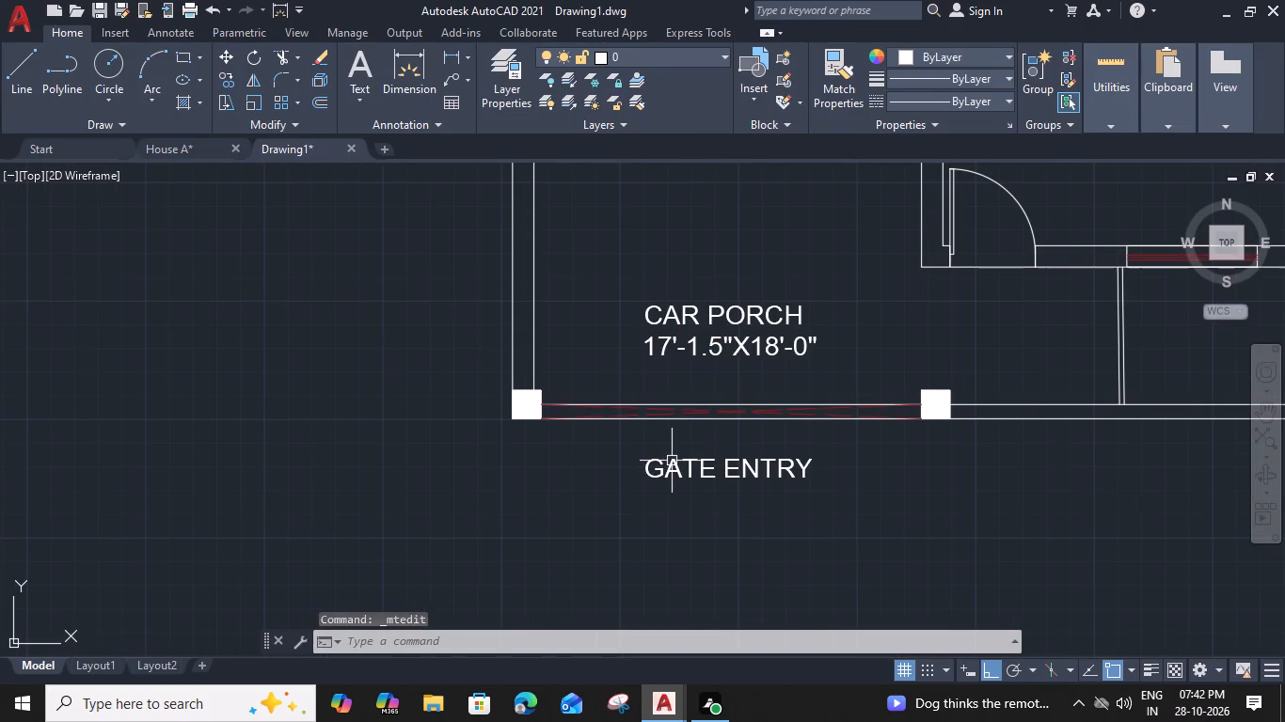
left_click(670, 460)
left_click(715, 306)
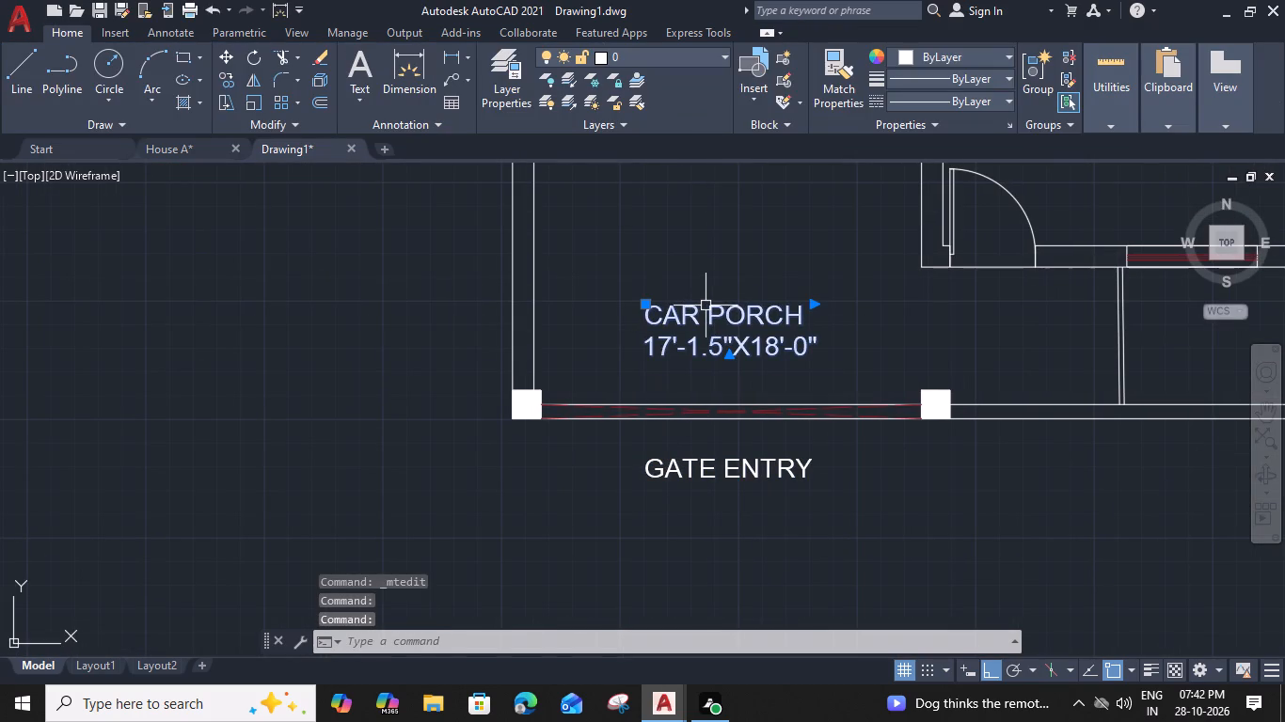
type("M")
key("space")
left_click(647, 307)
middle_click_drag(641, 243, 640, 558)
left_click(672, 281)
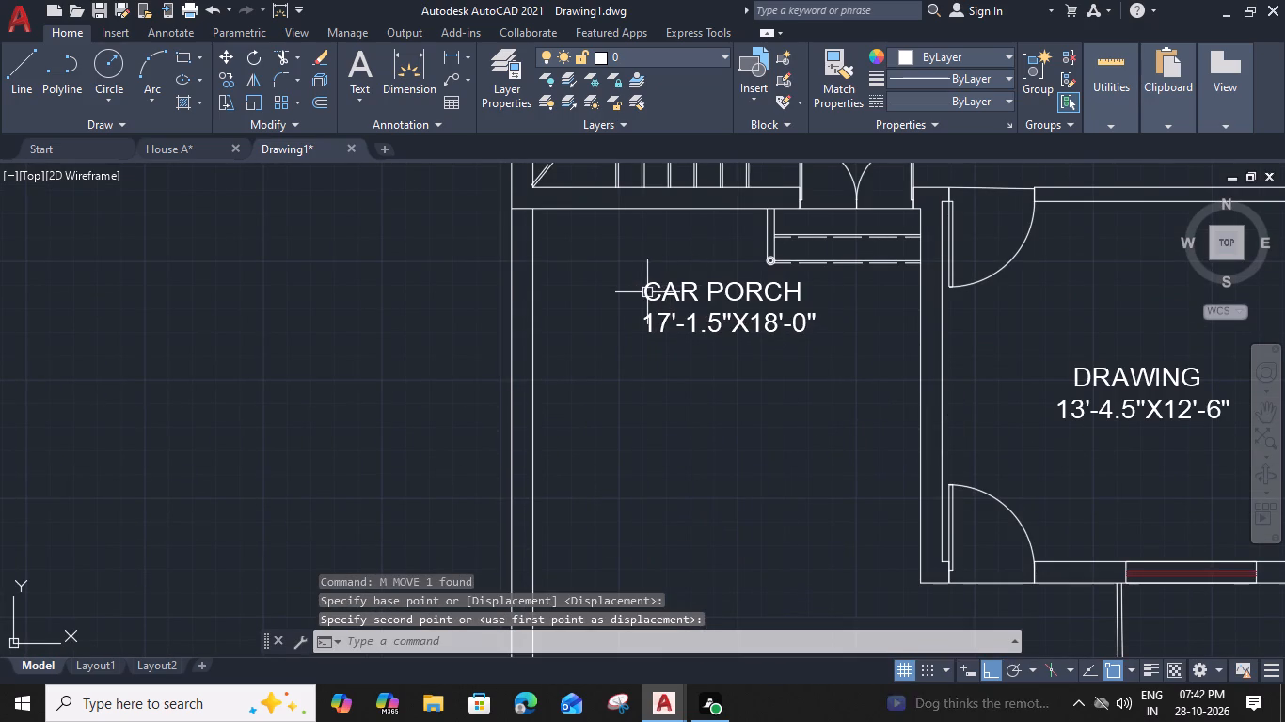
Shift the CAR PORCH label left and slightly up so it sits beside the entrance steps, below the stair wall.
left_click(647, 292)
key("m")
key("space")
left_click(642, 279)
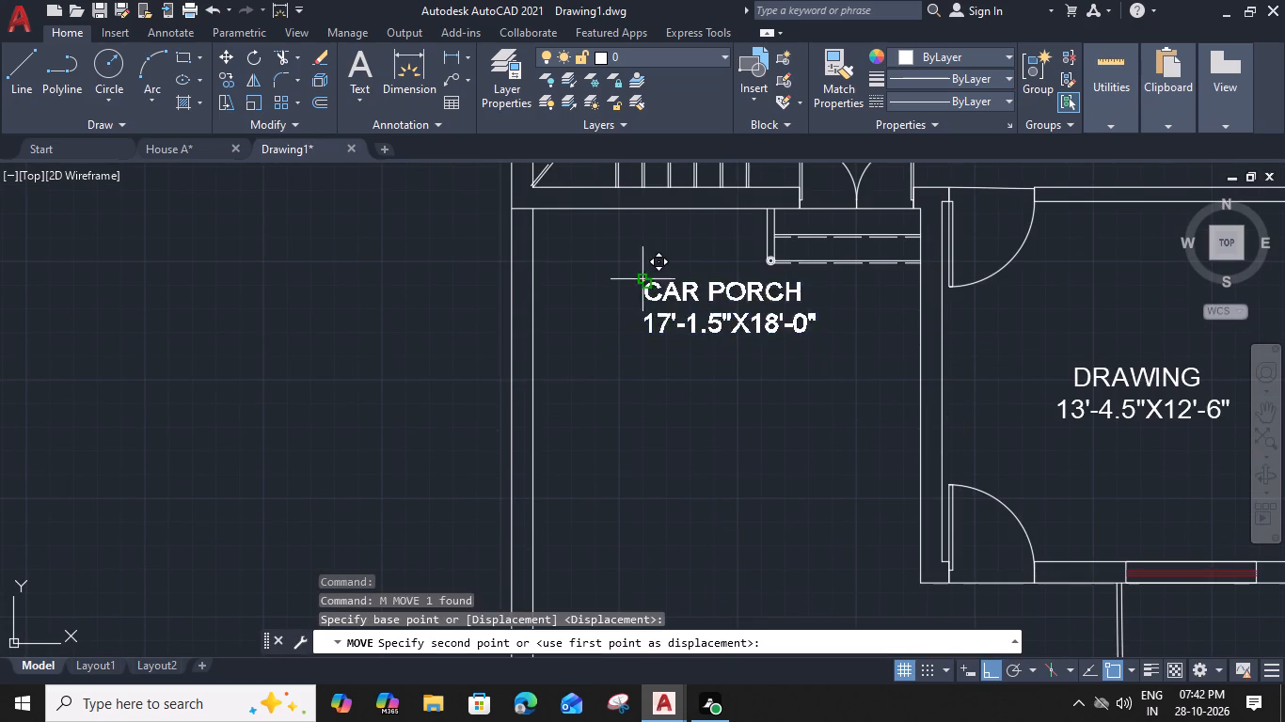
left_click(579, 281)
left_click(580, 283)
type("M")
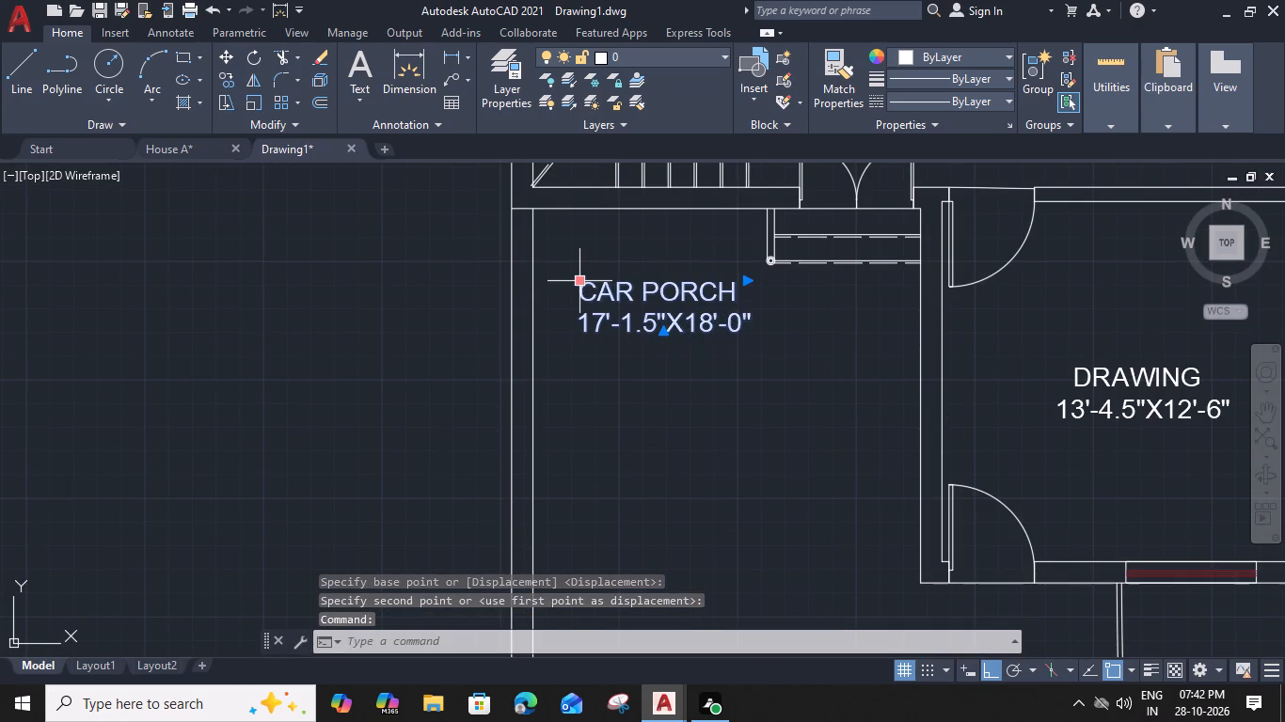
key("space")
left_click(580, 283)
left_click(580, 229)
Move the GATE ENTRY label straight up to just inside the front boundary, above the red gate lines.
scroll(619, 355, "down", 2)
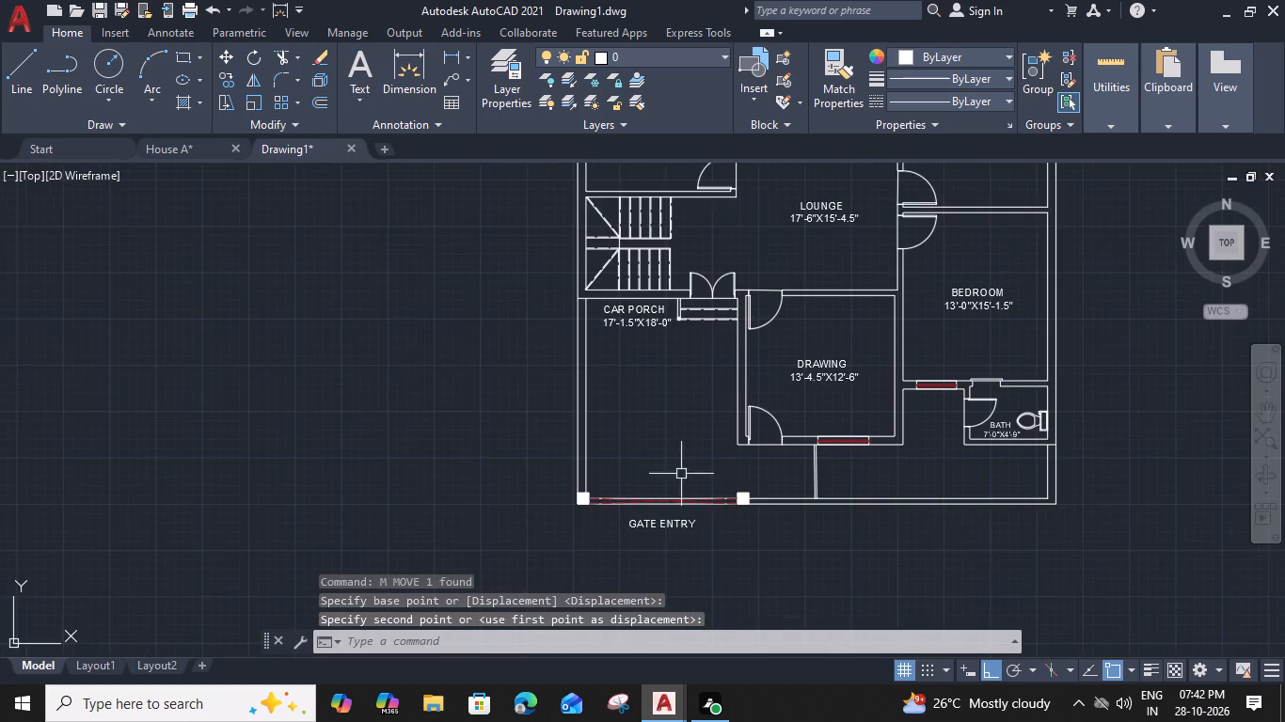
middle_click_drag(685, 457, 691, 392)
scroll(665, 477, "up", 2)
left_click(669, 432)
type("M")
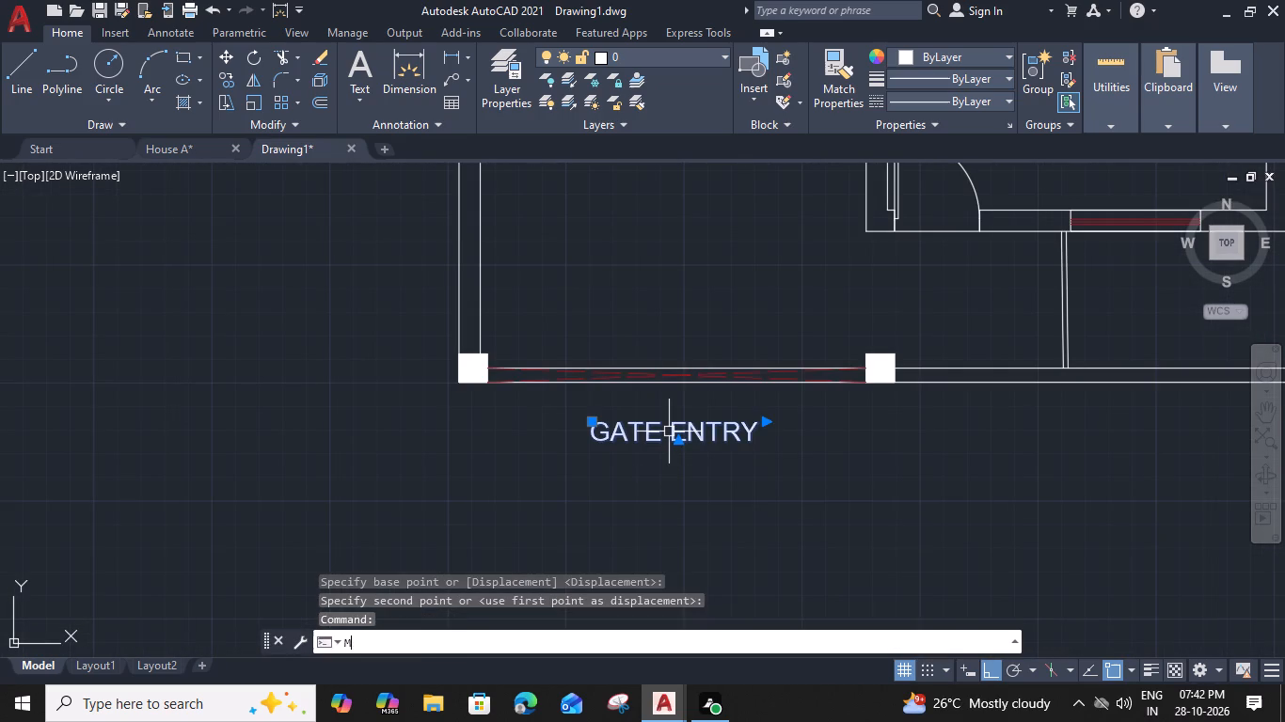
key("space")
left_click(589, 428)
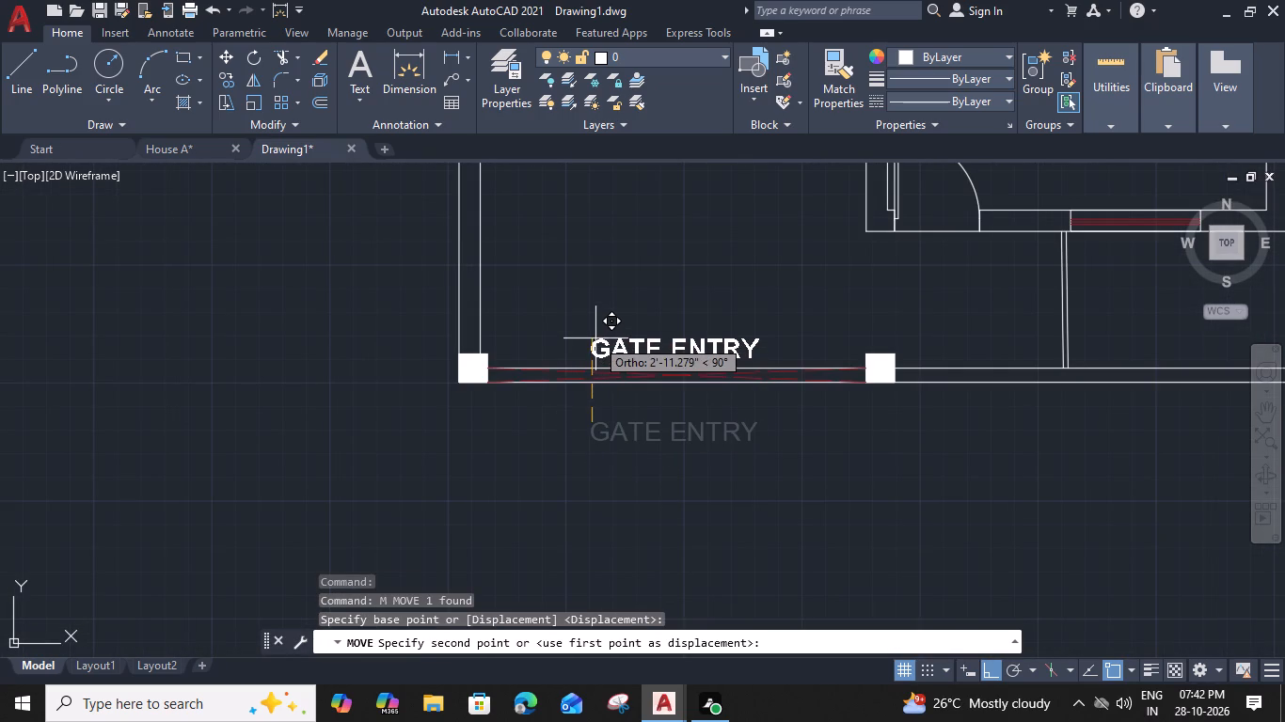
left_click(595, 338)
Copy the GATE ENTRY label straight up into the porch, just below the CAR PORCH label.
scroll(611, 264, "down", 1)
middle_click_drag(618, 266, 630, 363)
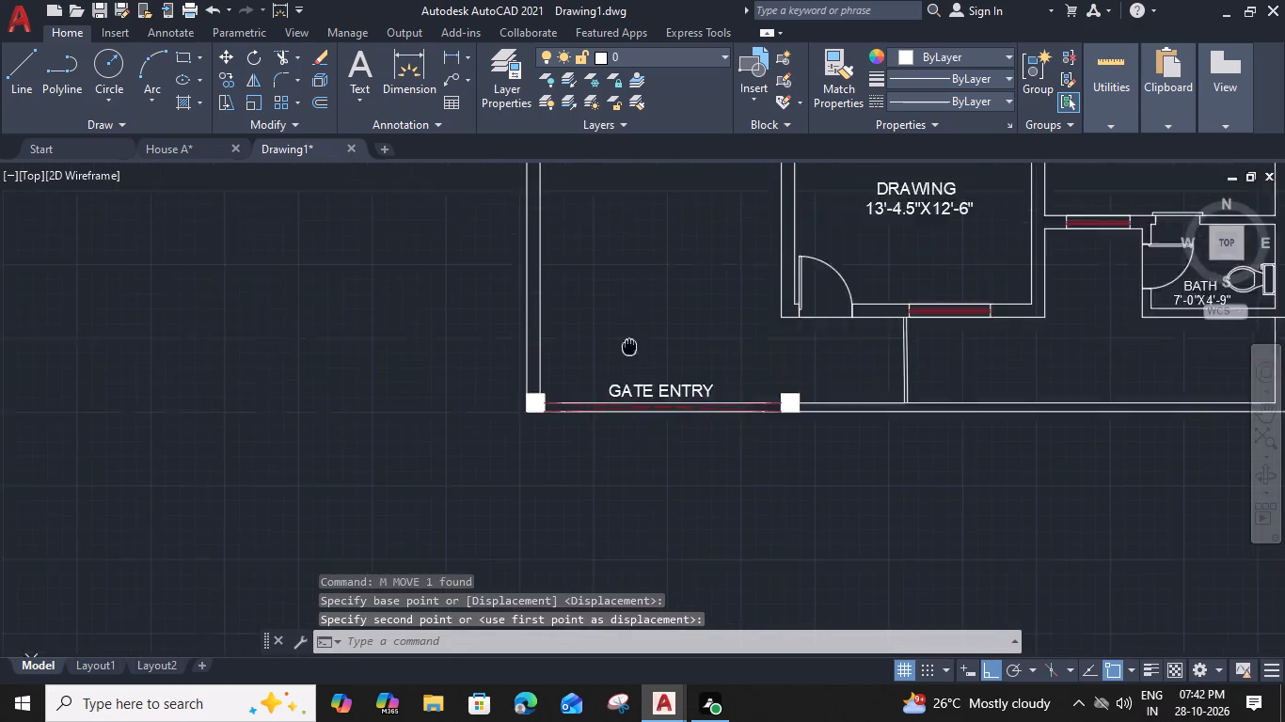
middle_click_drag(630, 363, 641, 474)
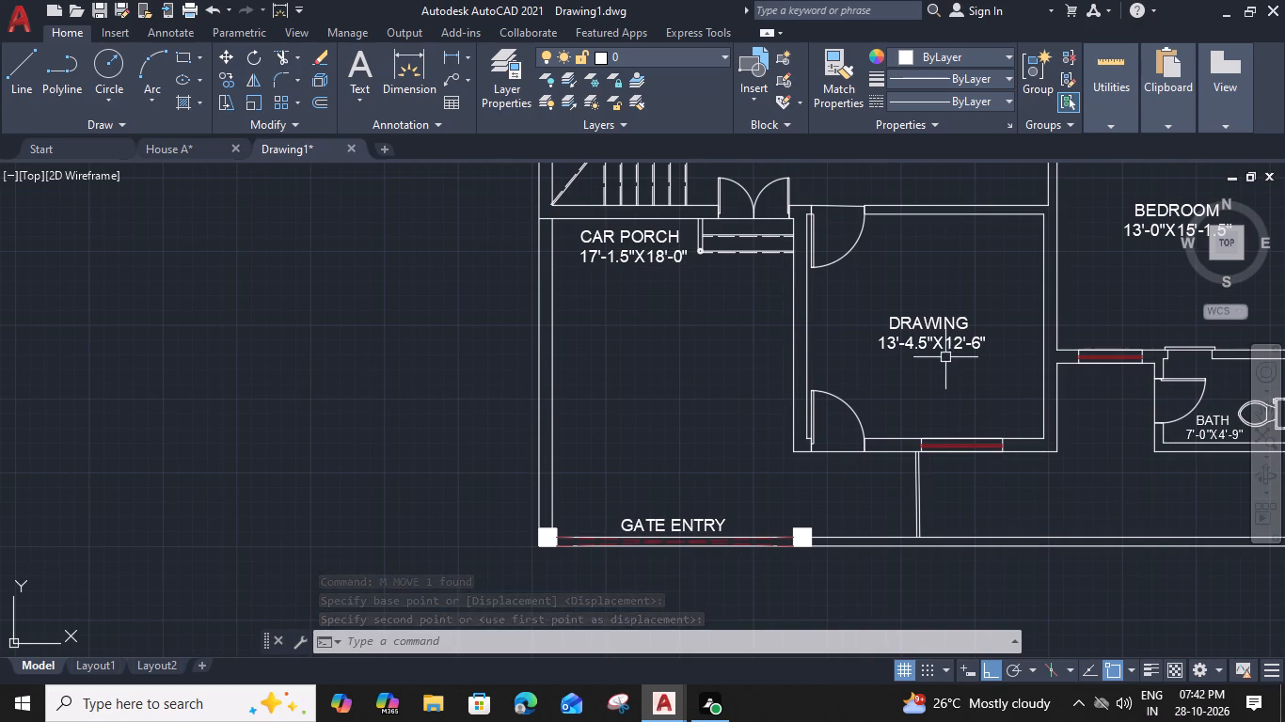
left_click(701, 527)
key("c")
type("O")
key("space")
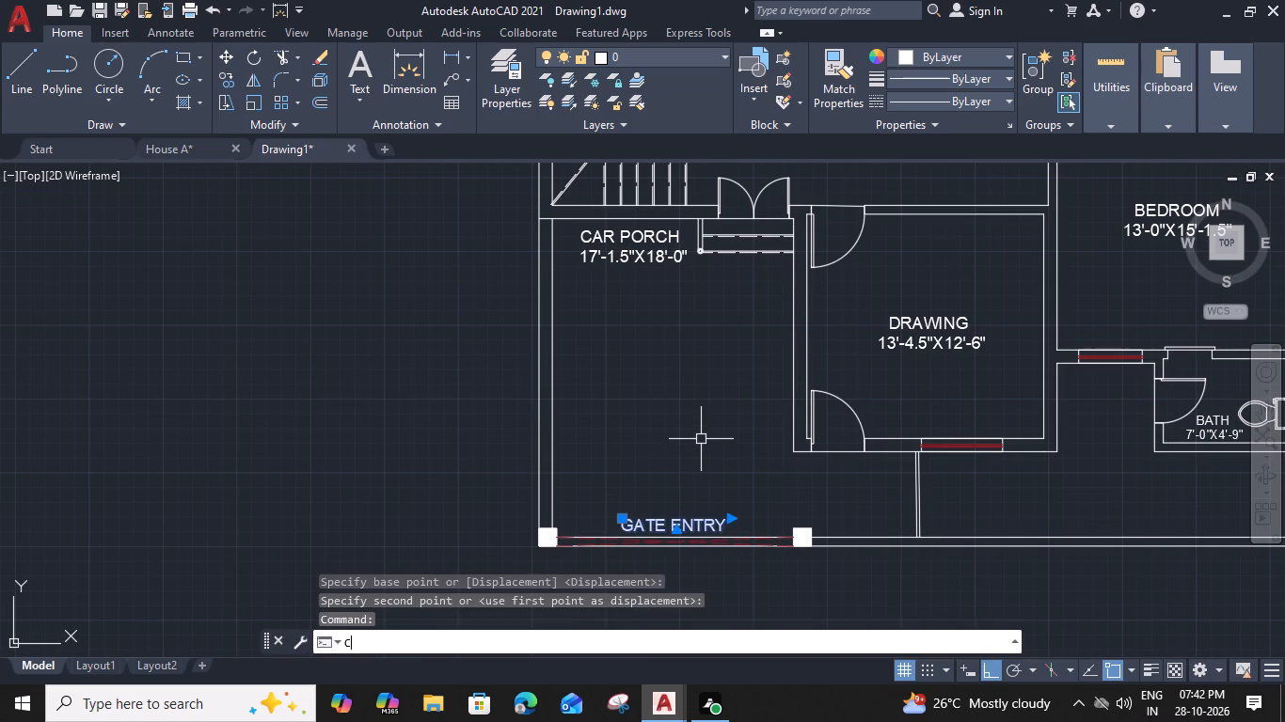
left_click(622, 521)
left_click(651, 295)
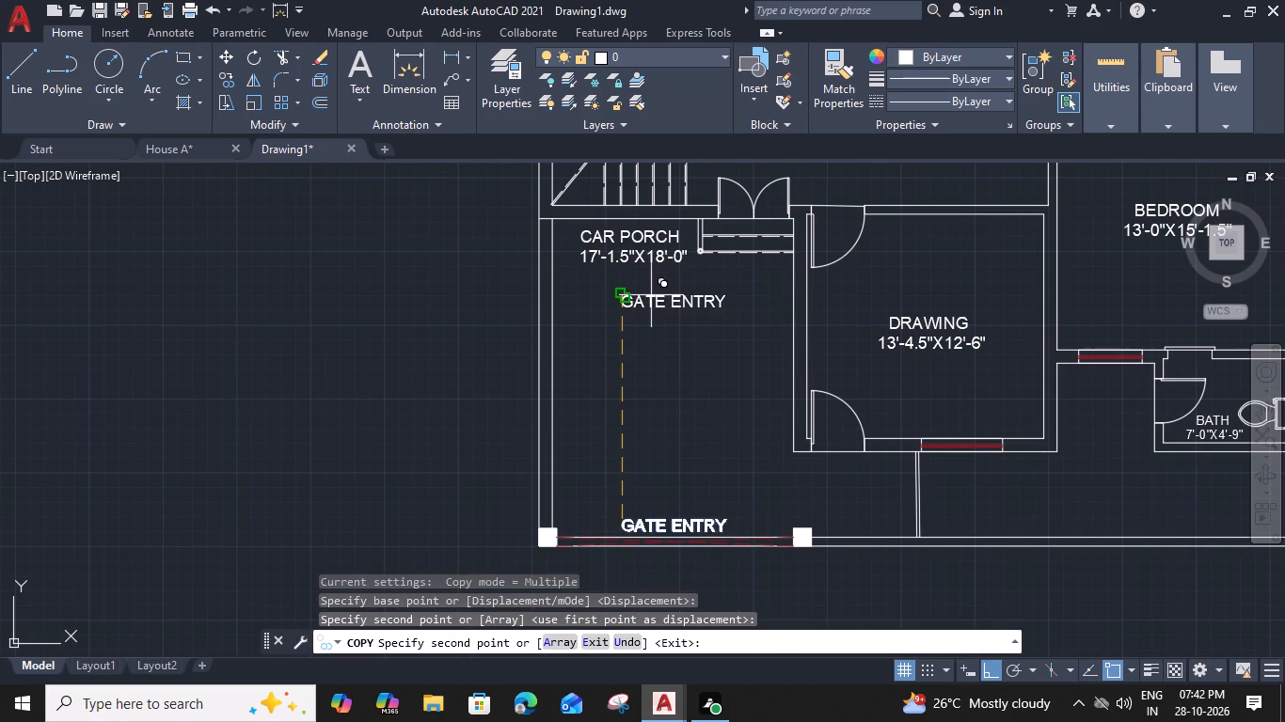
key("Escape")
Replace the copied GATE ENTRY text in the upper porch with UP and narrow its text frame to fit.
double_click(655, 299)
scroll(715, 274, "up", 2)
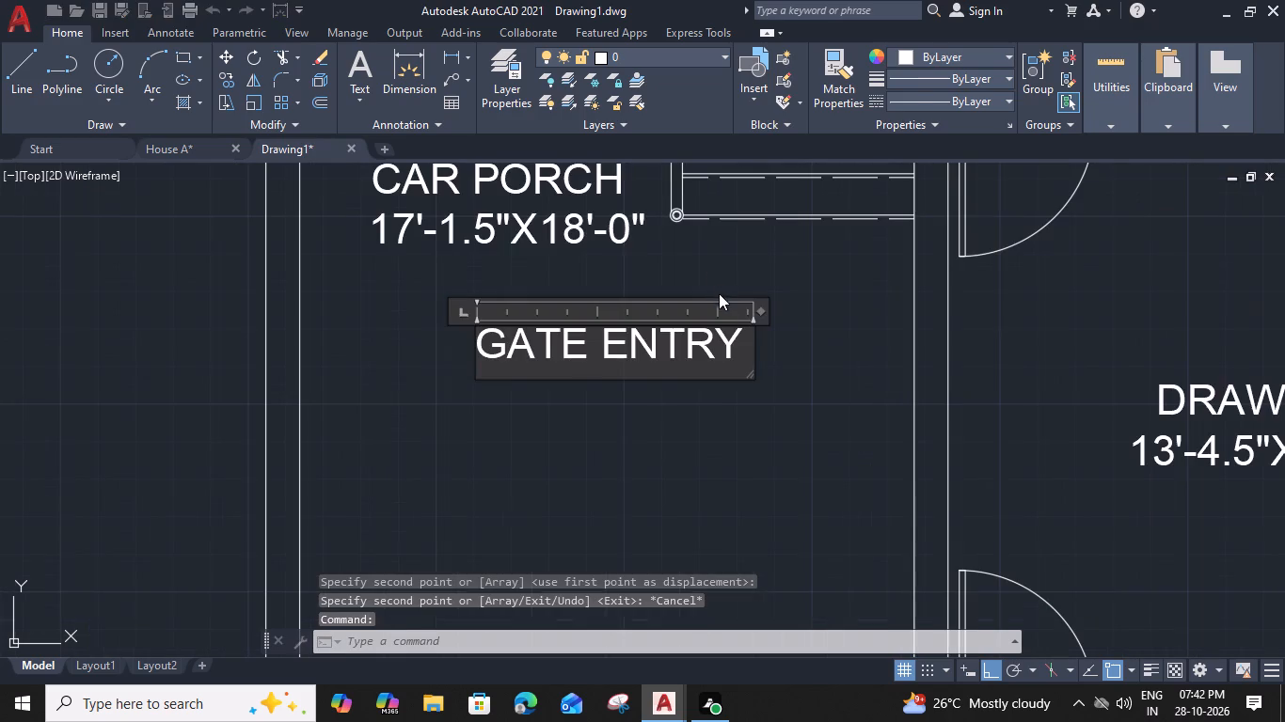
left_click_drag(735, 345, 404, 341)
type("UP")
left_click_drag(759, 308, 556, 309)
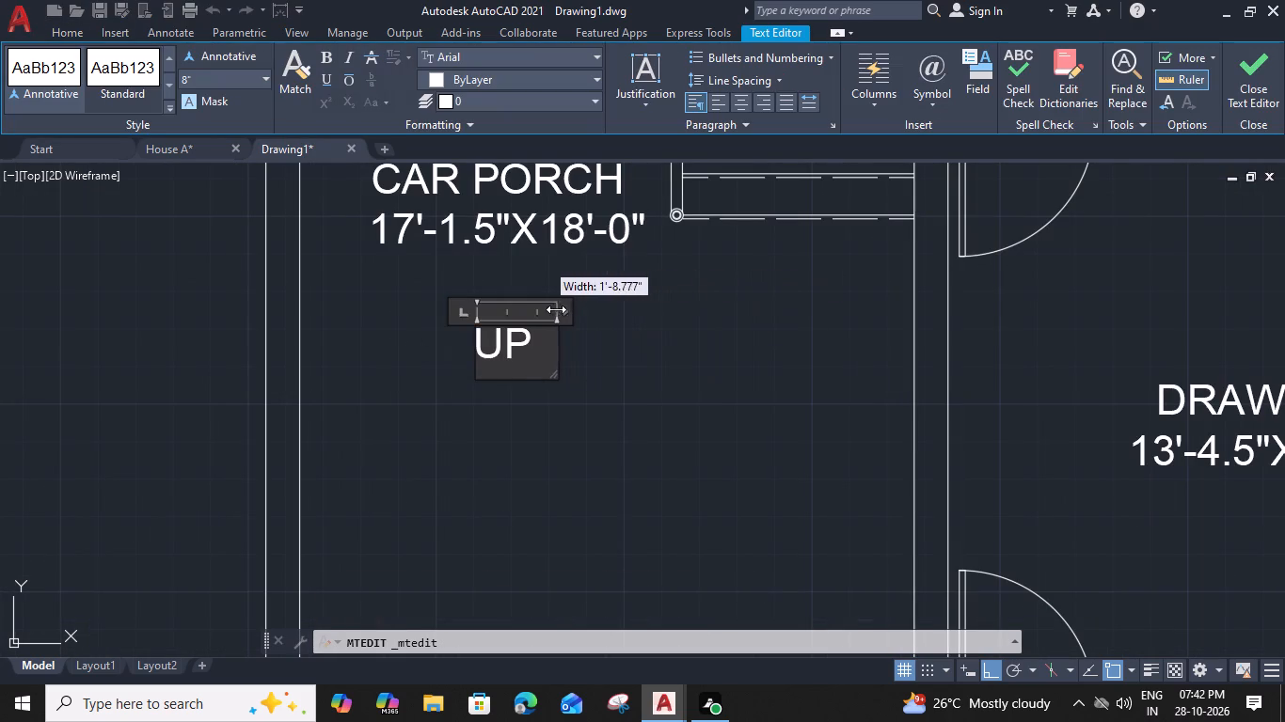
left_click_drag(556, 309, 547, 310)
left_click(580, 411)
Move the UP label right and then up so it sits directly below the entrance steps.
left_click(532, 343)
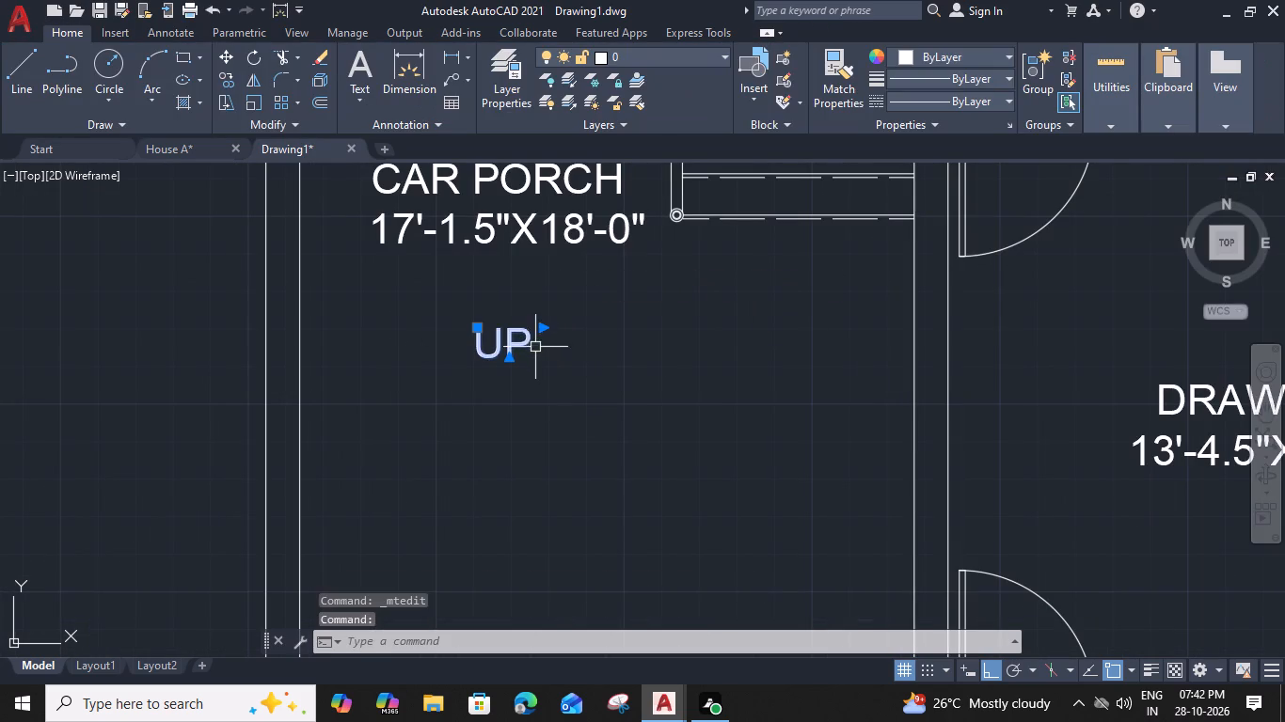
type("M")
key("space")
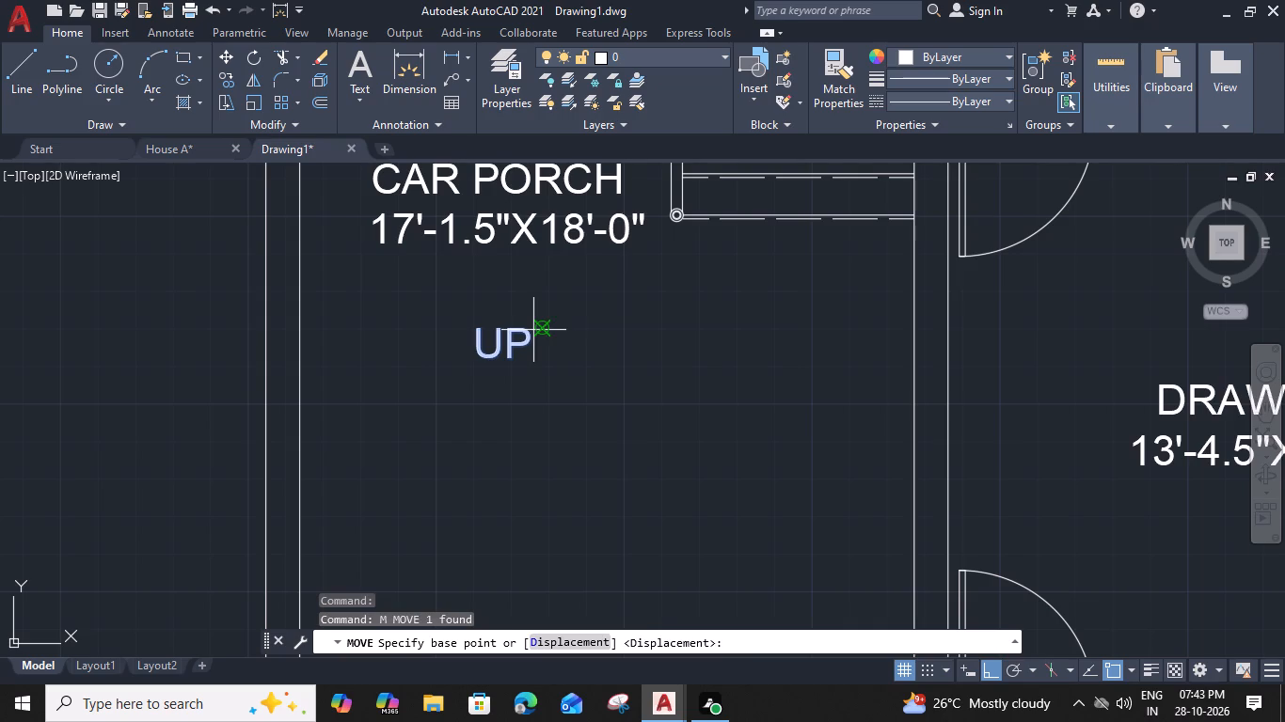
left_click(539, 330)
left_click(855, 337)
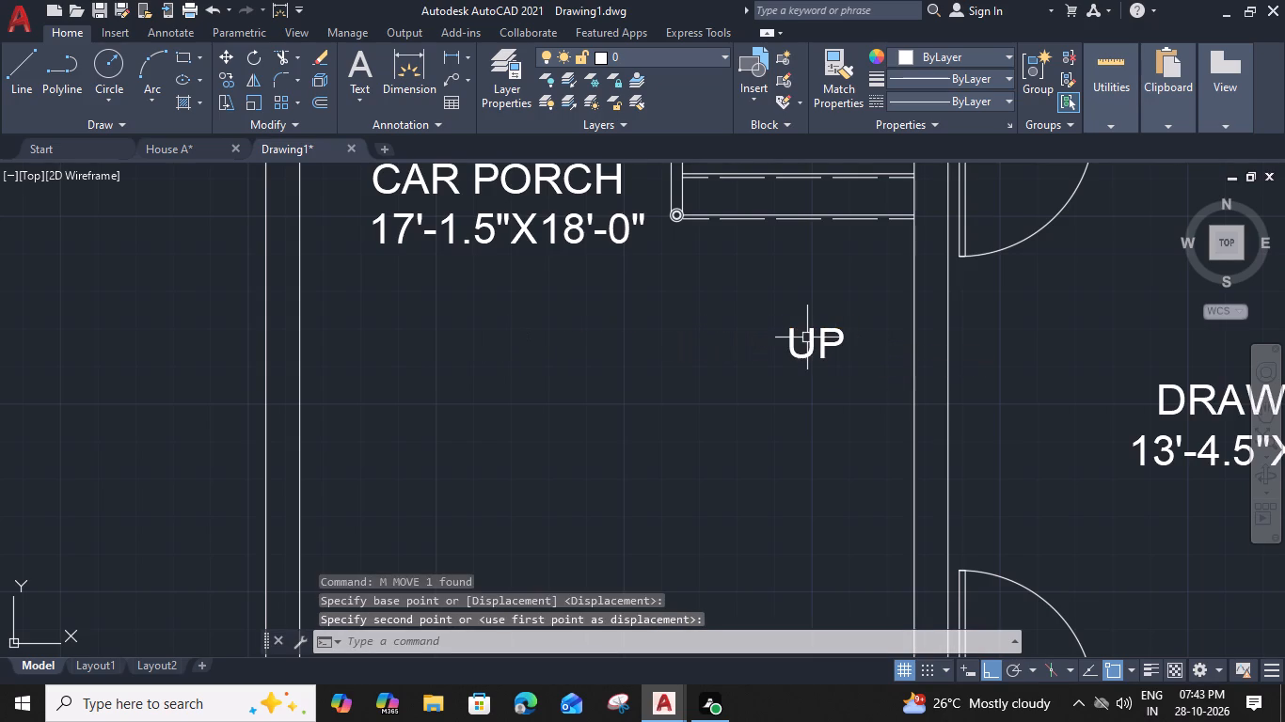
left_click(805, 337)
type("M")
key("space")
left_click(793, 325)
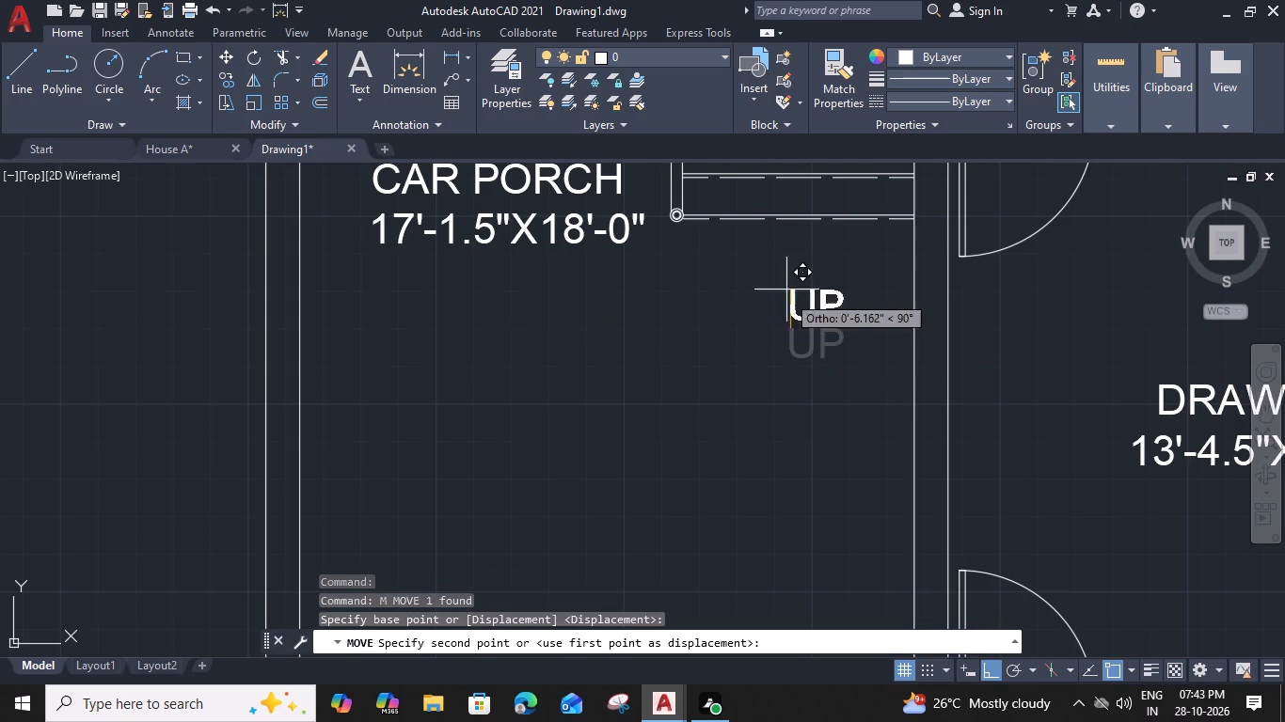
left_click(795, 229)
Copy the UP label from the entrance steps to the lounge end of the staircase's upper flight.
scroll(789, 271, "down", 2)
middle_click_drag(789, 272, 782, 376)
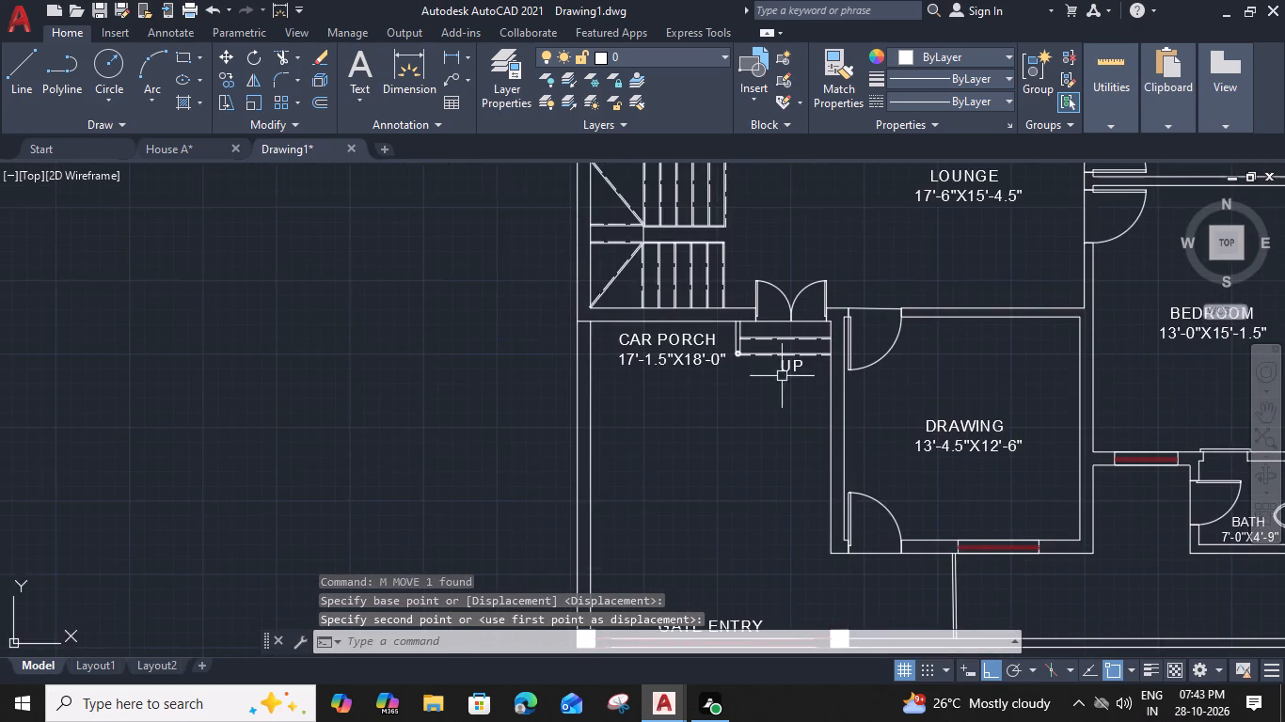
scroll(788, 366, "up", 2)
left_click(817, 367)
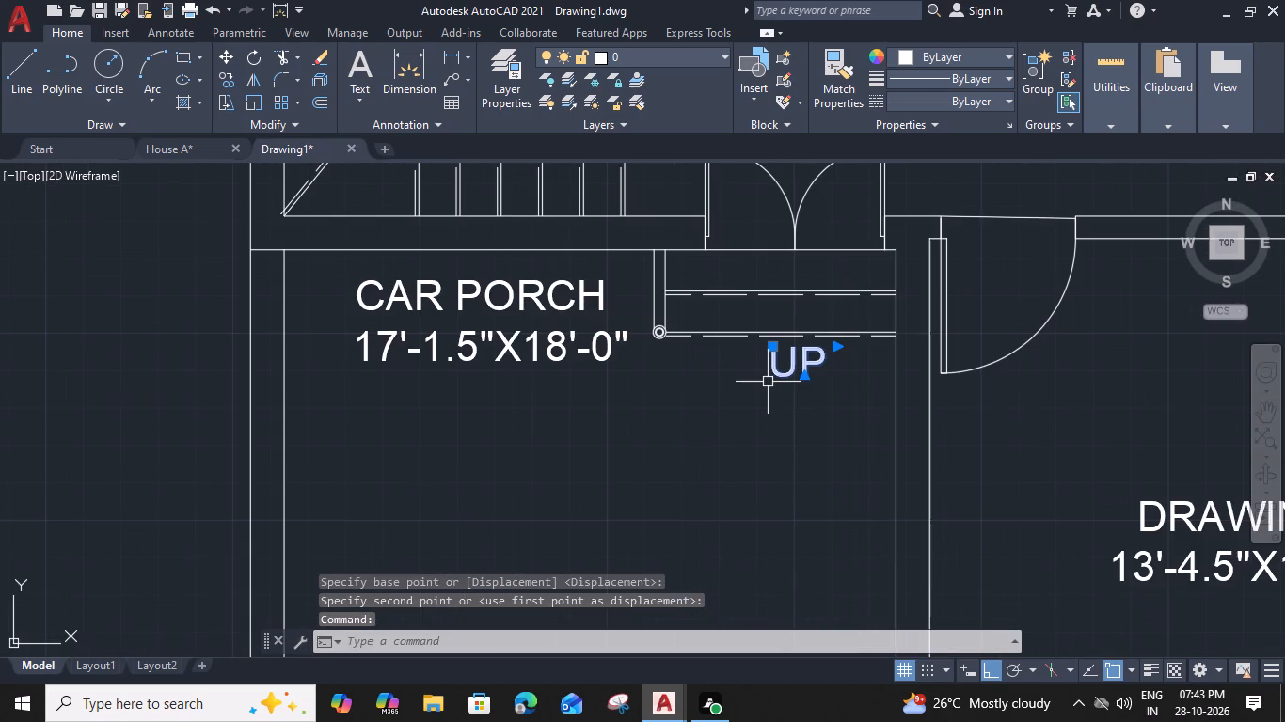
type("CO")
key("space")
left_click(765, 345)
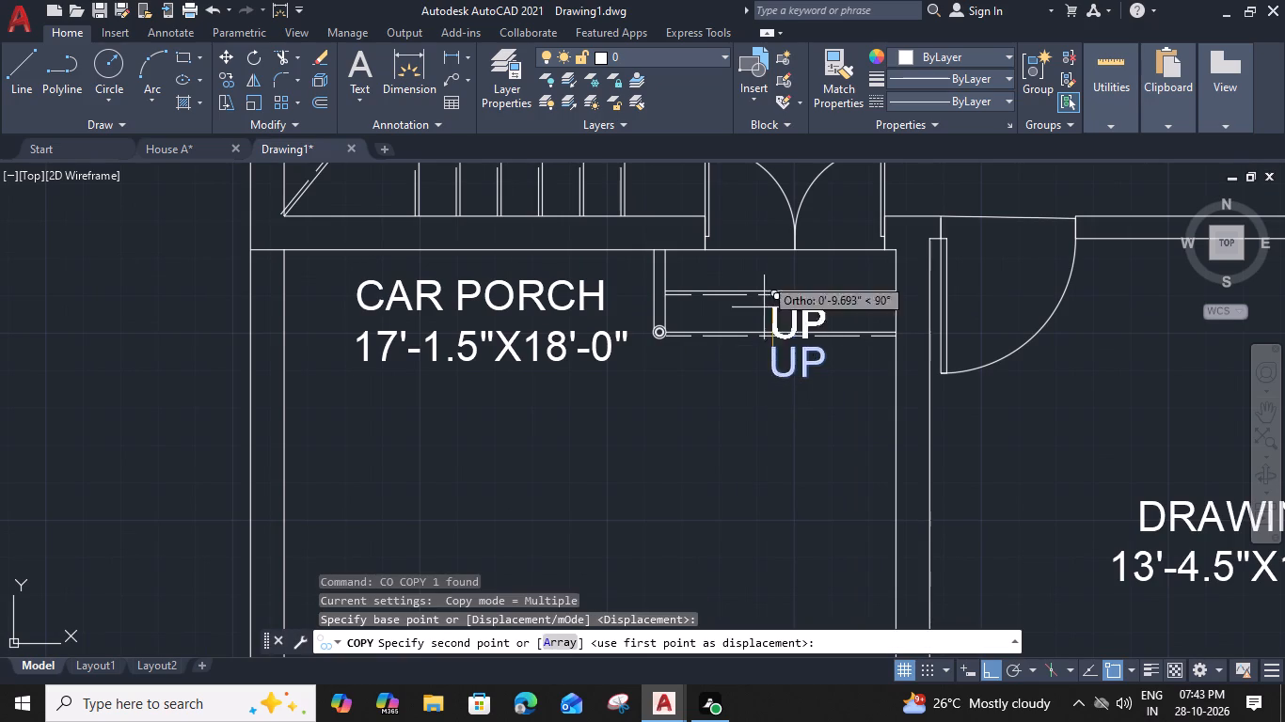
middle_click_drag(764, 234, 790, 588)
left_click(655, 275)
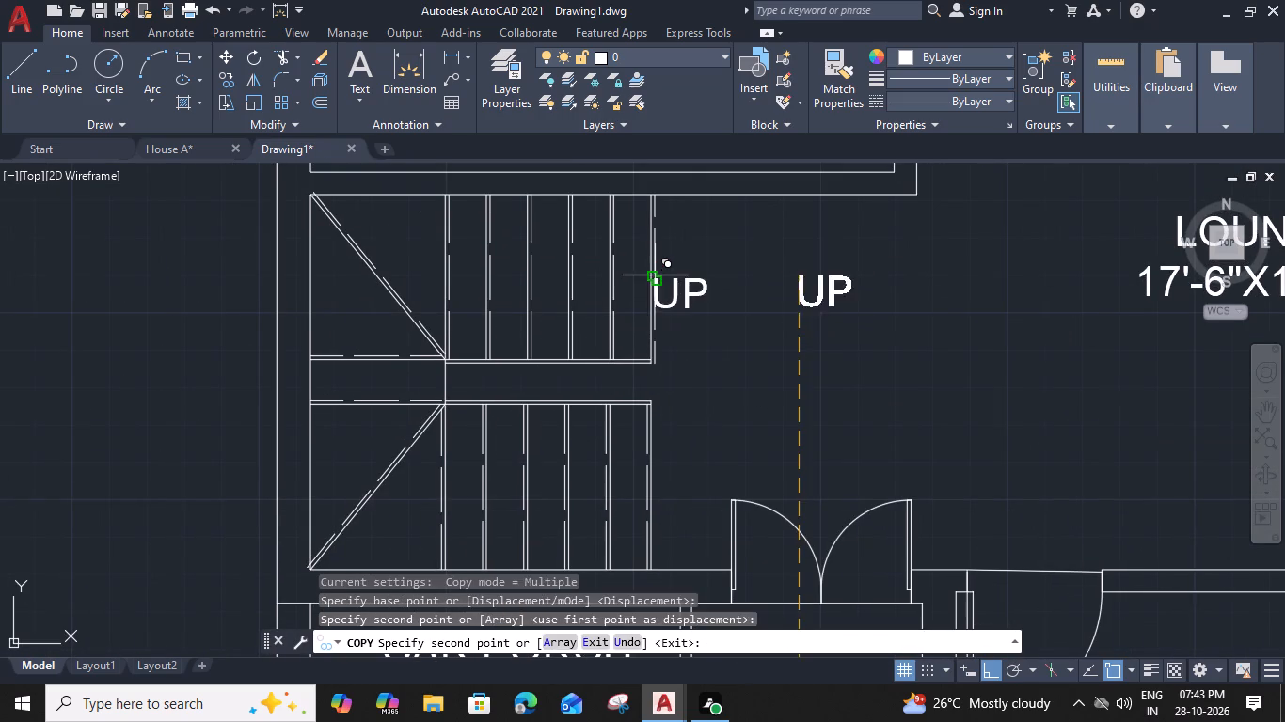
key("Escape")
Move the staircase's UP label slightly right, clear of the last tread of the upper flight.
left_click(678, 295)
type("M")
key("space")
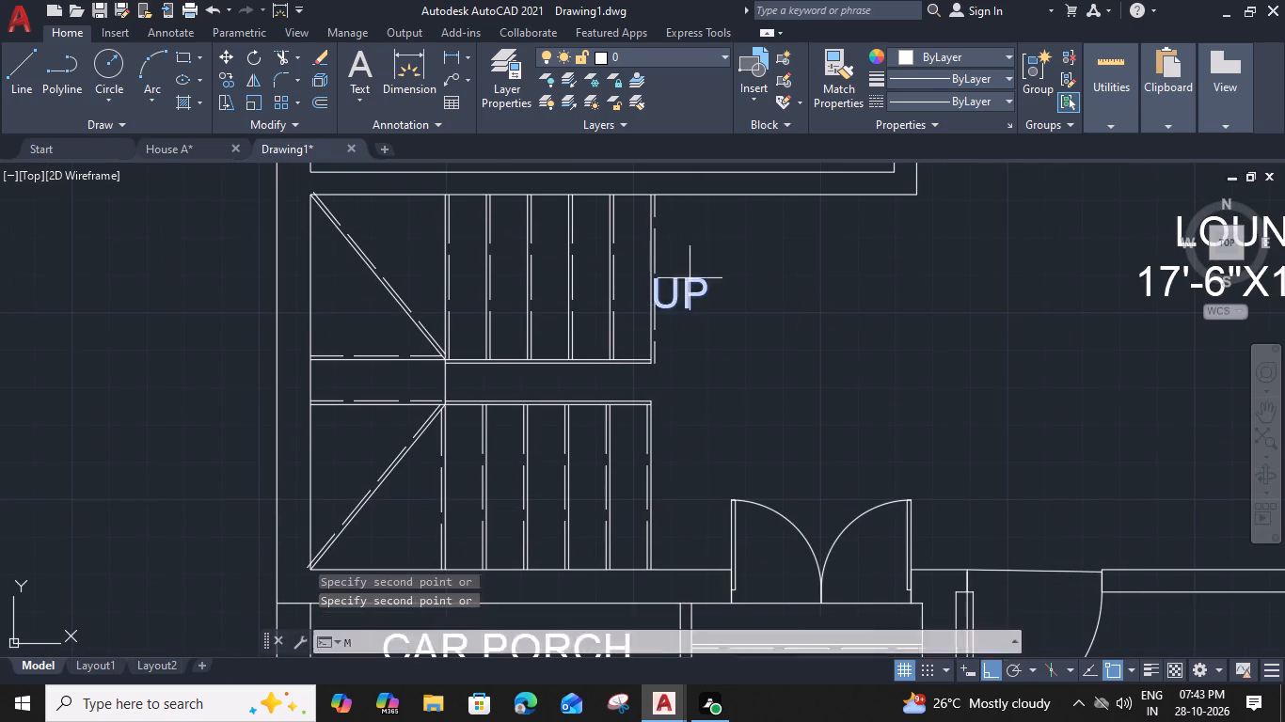
scroll(690, 276, "up", 2)
left_click(722, 290)
left_click(753, 290)
Look over the labelled floor plan, including the wall between the upper-left bedroom and the kitchen.
scroll(754, 290, "down", 3)
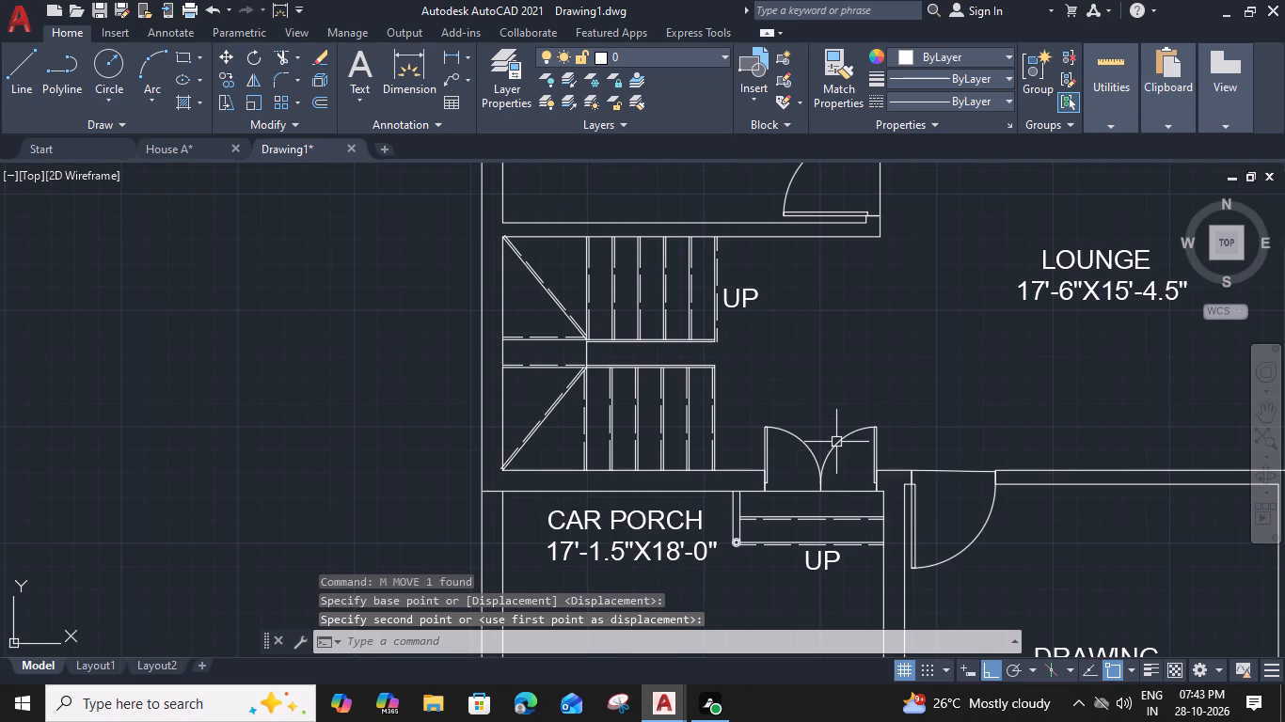
scroll(843, 432, "down", 2)
middle_click_drag(968, 406, 858, 404)
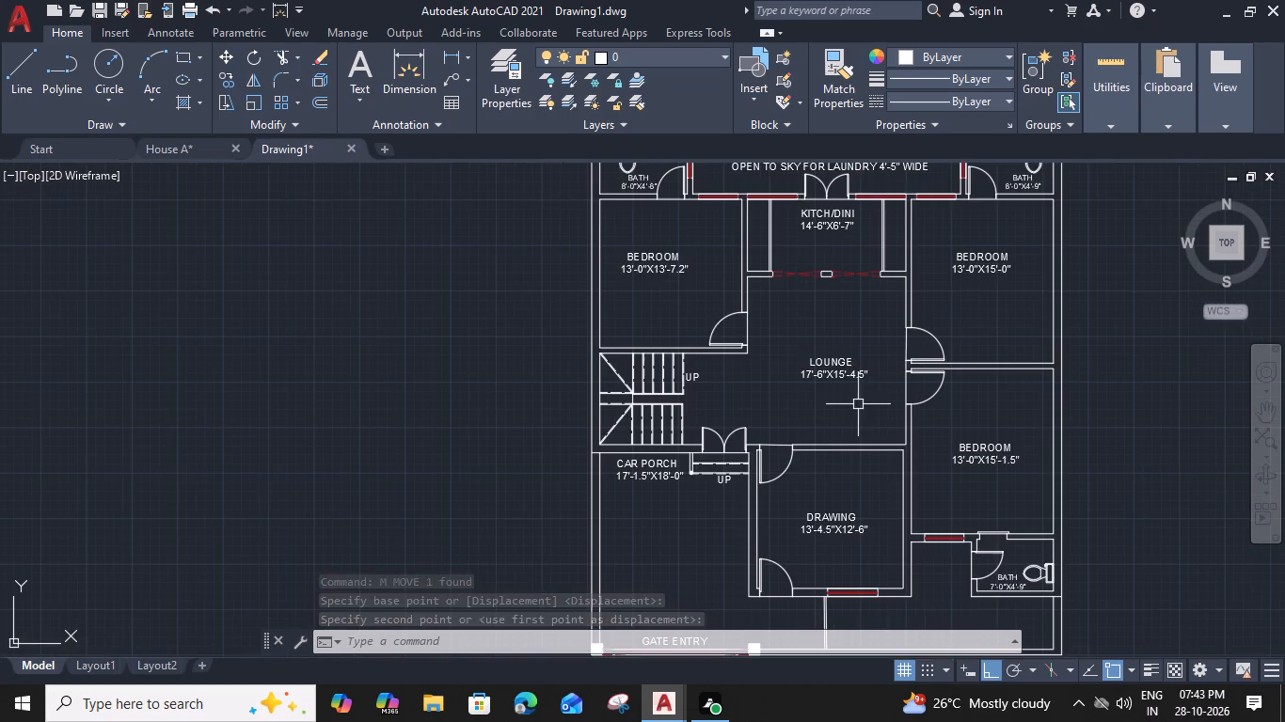
middle_click_drag(838, 382, 846, 404)
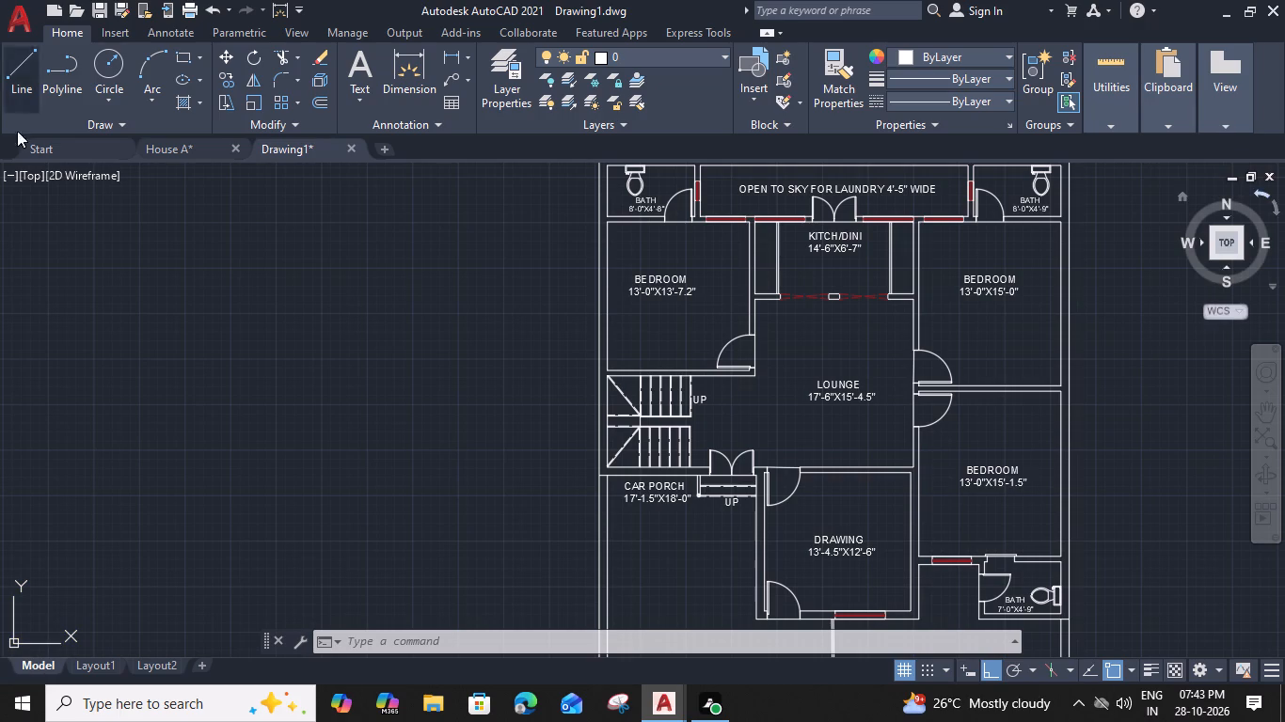
middle_click_drag(621, 435, 645, 451)
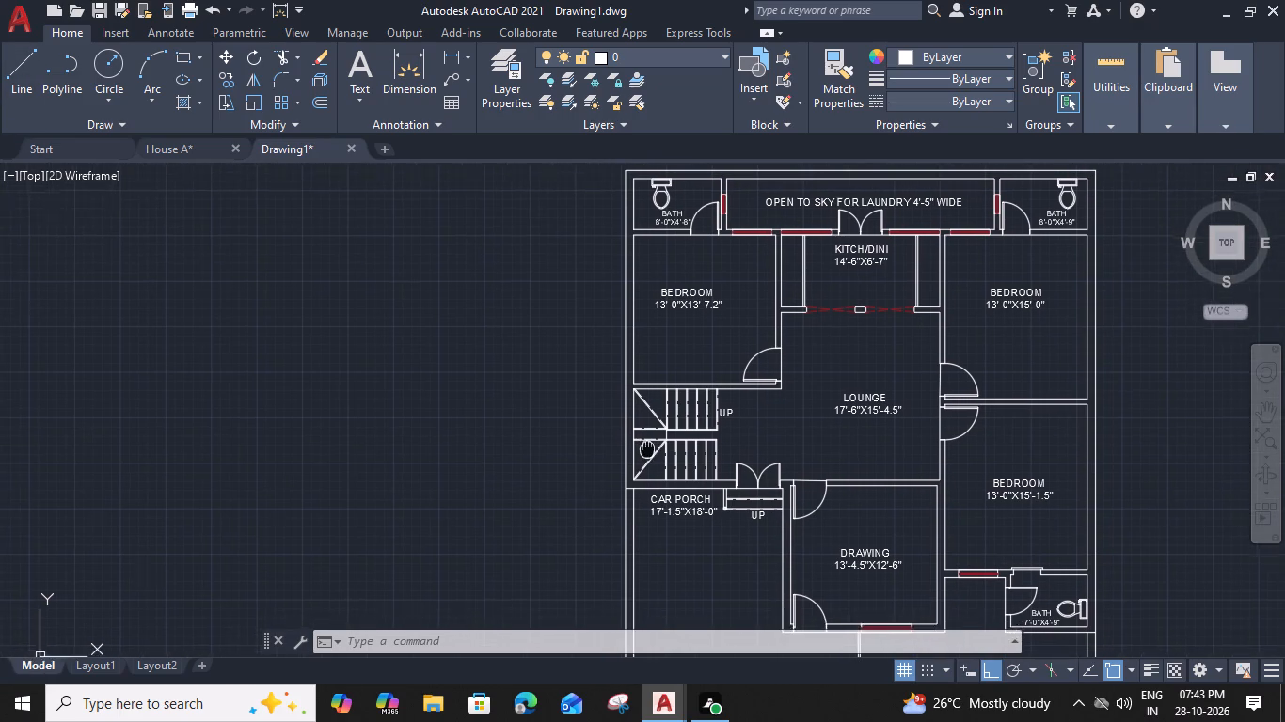
middle_click_drag(645, 451, 625, 479)
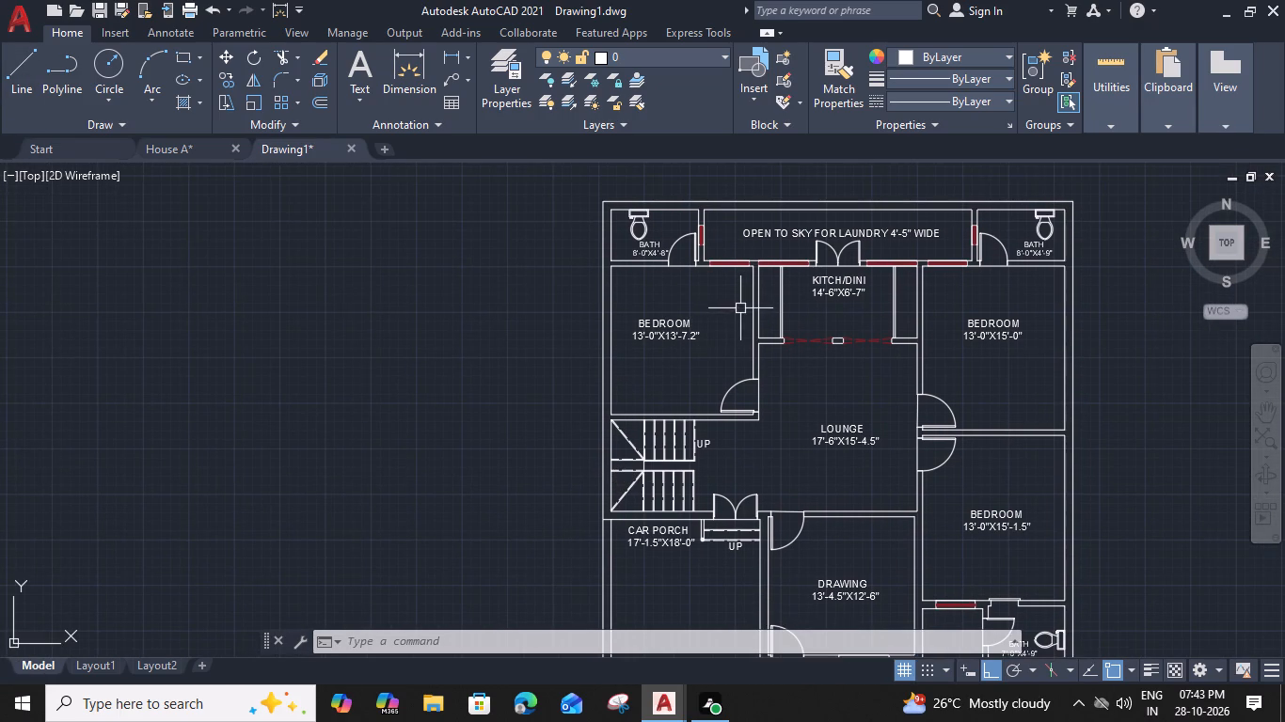
middle_click_drag(737, 313, 698, 422)
scroll(719, 400, "up", 3)
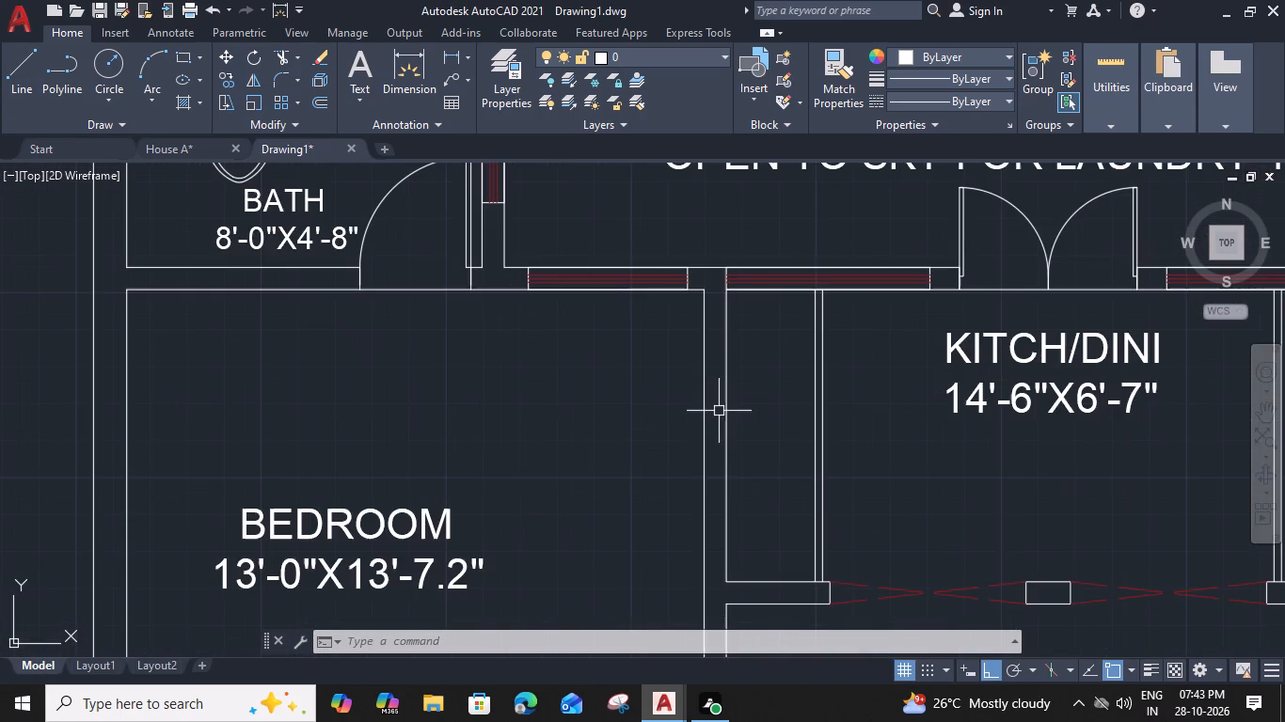
Offset the 13'-0"X13'-7.2" bedroom's kitchen-side wall line 2' into the bedroom.
scroll(722, 418, "down", 2)
middle_click_drag(725, 418, 696, 354)
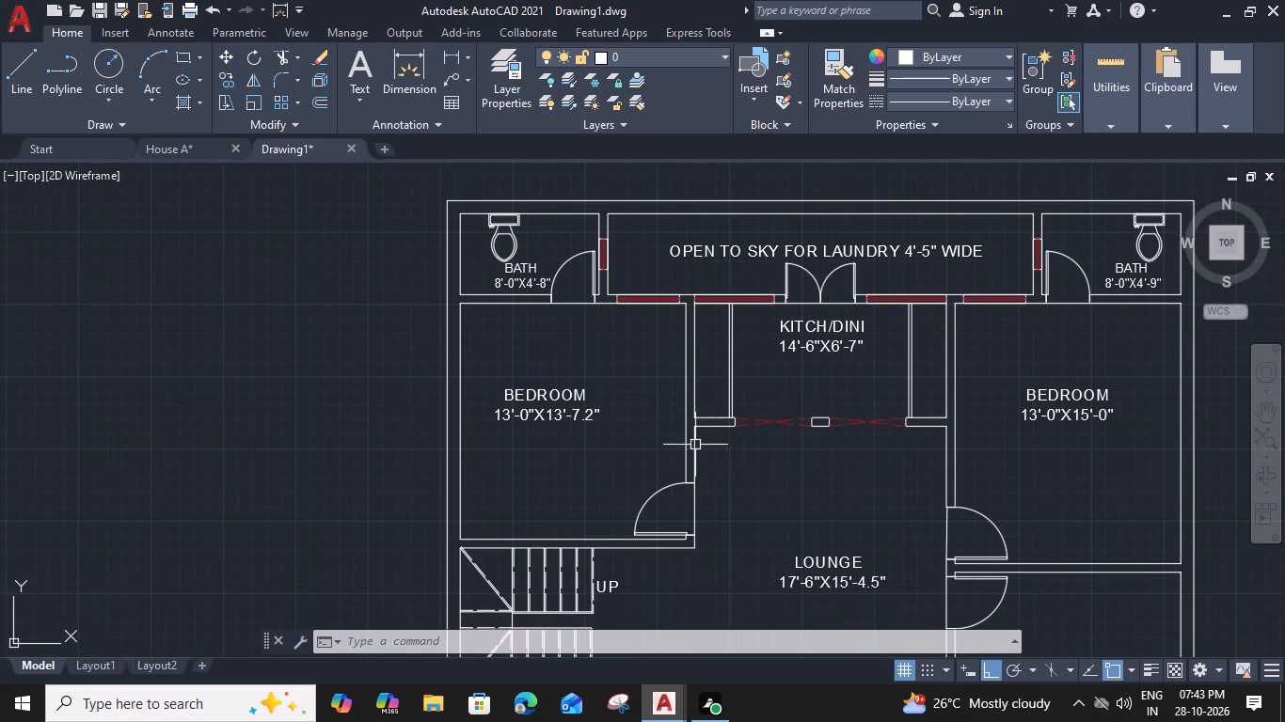
scroll(695, 445, "up", 1)
left_click(672, 429)
left_click(675, 448)
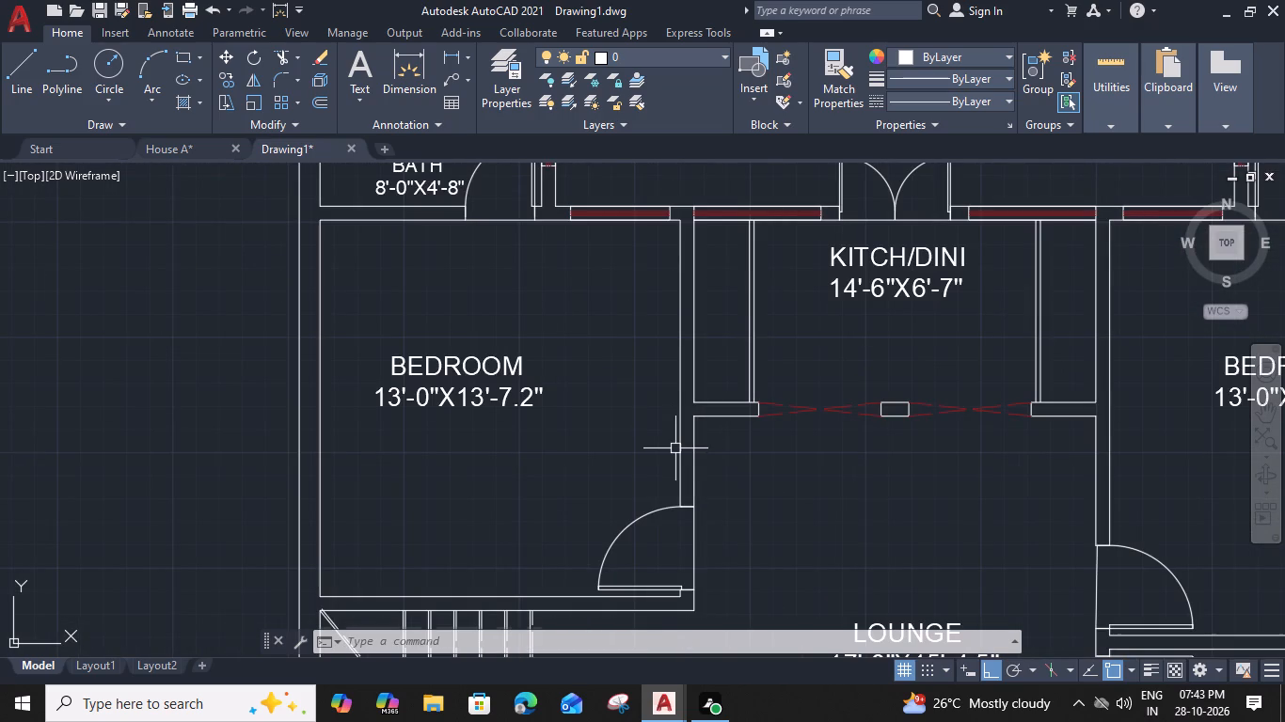
key("Escape")
left_click(684, 438)
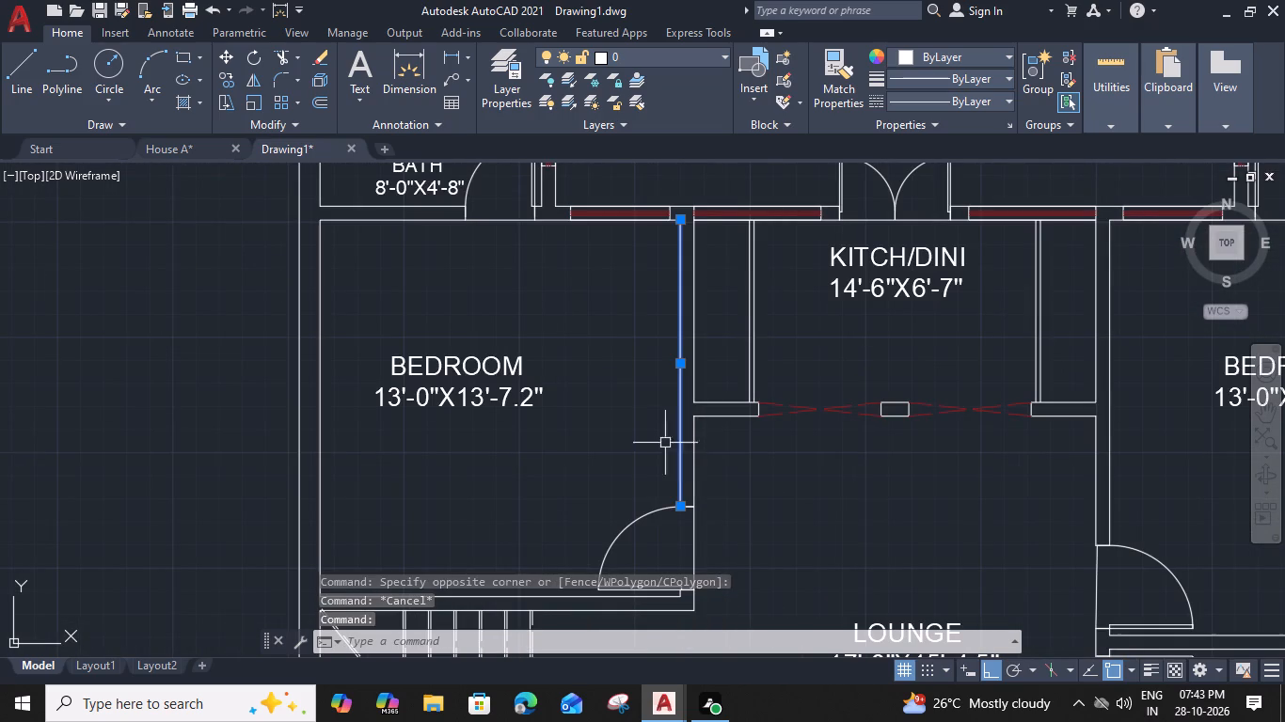
type("O 2'")
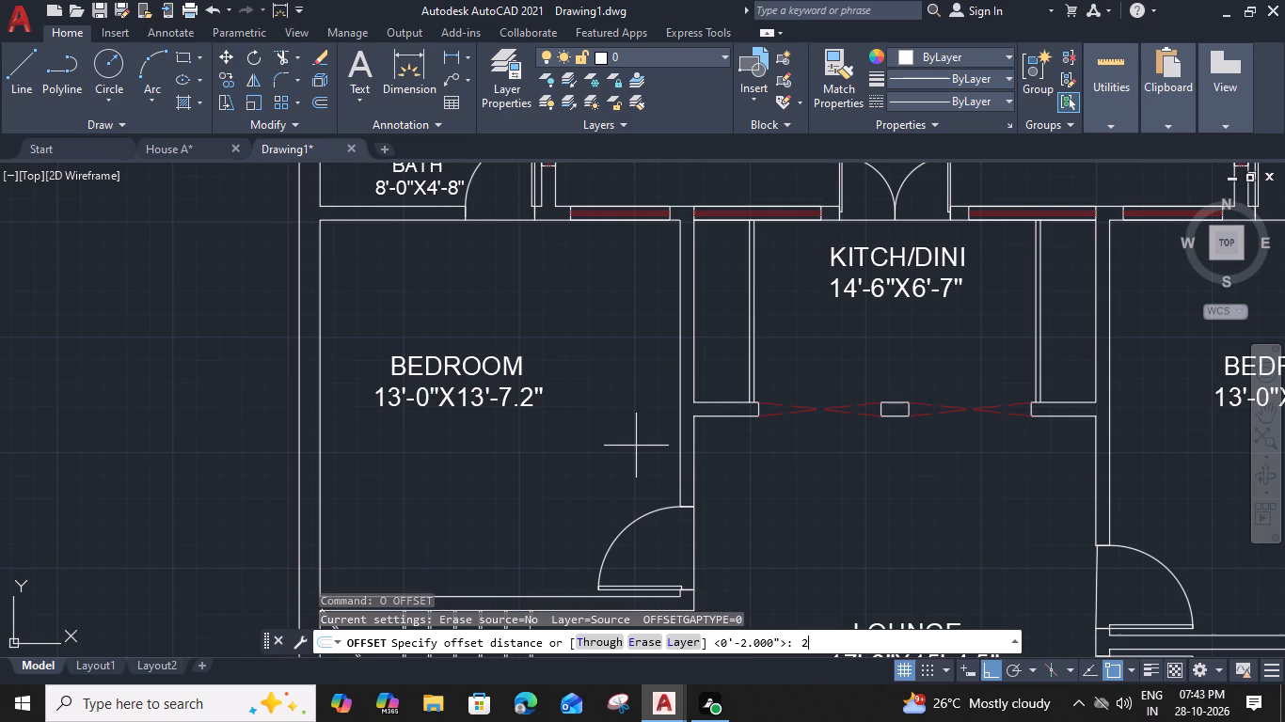
key("space")
left_click(611, 454)
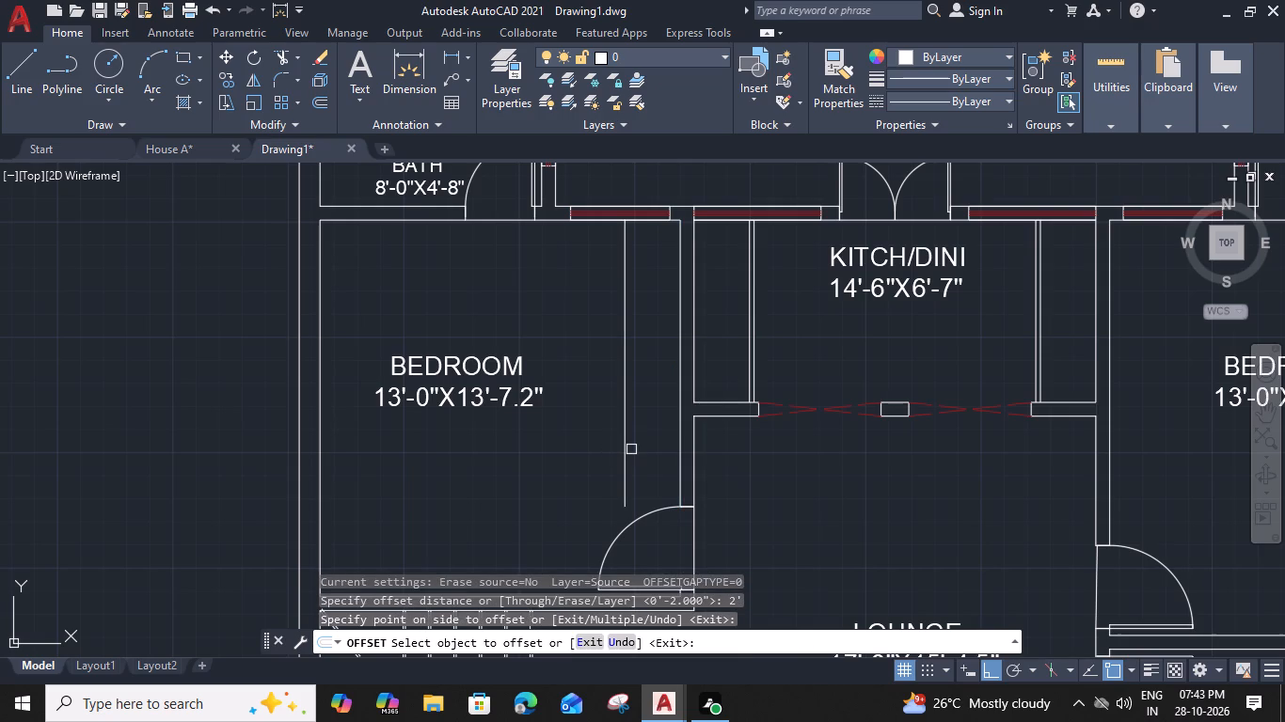
key("Escape")
Offset the new line in the 13'-0"X13'-7.2" bedroom by 6", away from the kitchen.
left_click(626, 447)
type("O")
key("space")
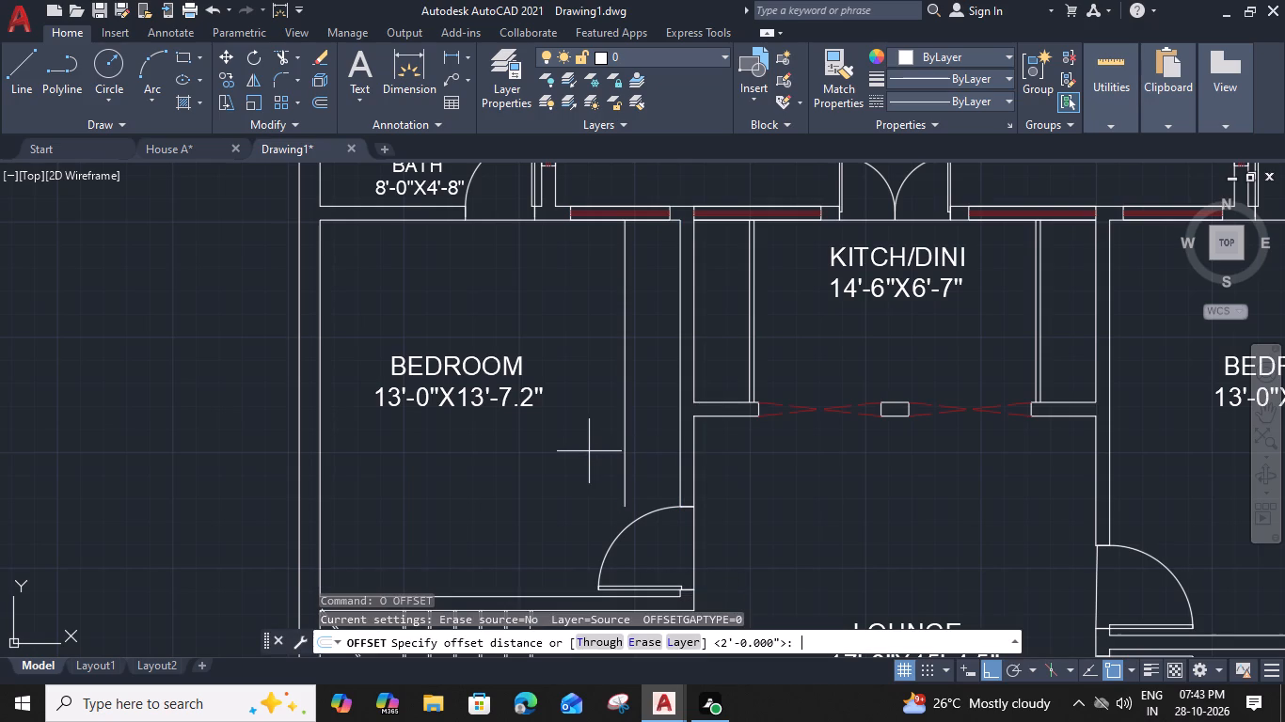
type("6\"")
key("Return")
left_click(564, 455)
key("Escape")
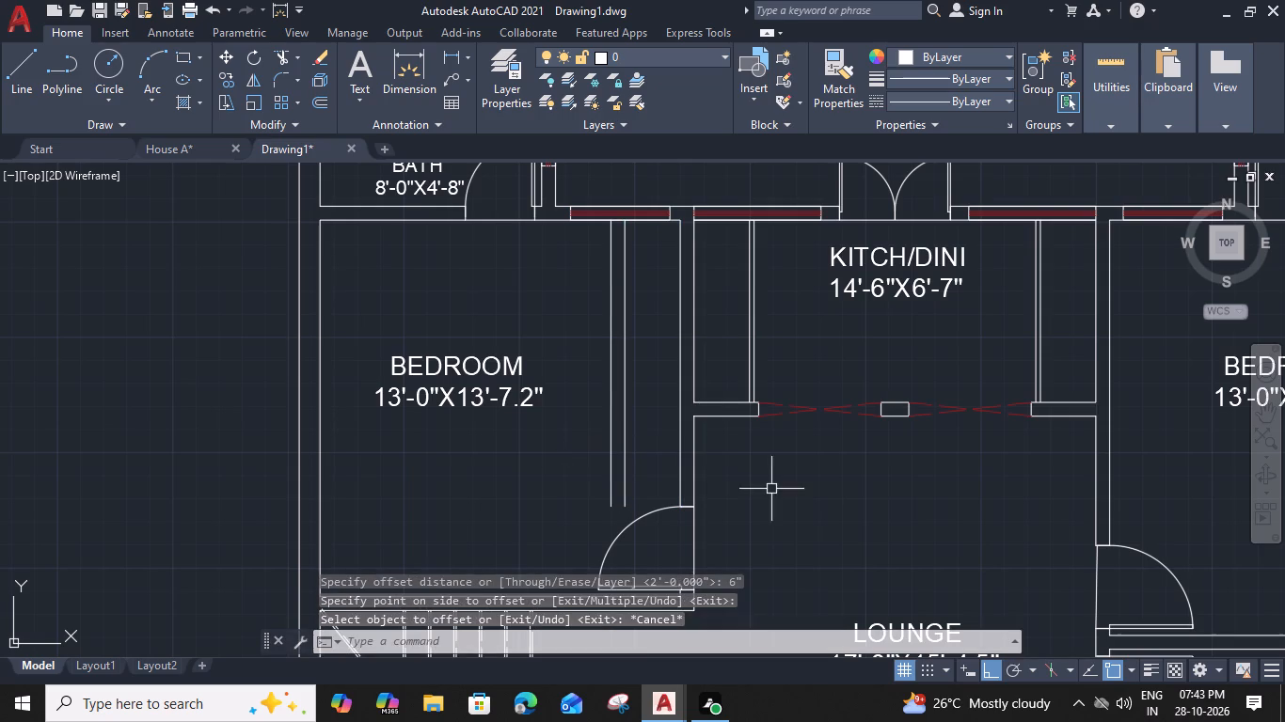
Offset the 13'-0"X15'-0" bedroom's kitchen-side wall line 2' into the bedroom.
middle_click_drag(768, 492, 526, 480)
left_click(865, 432)
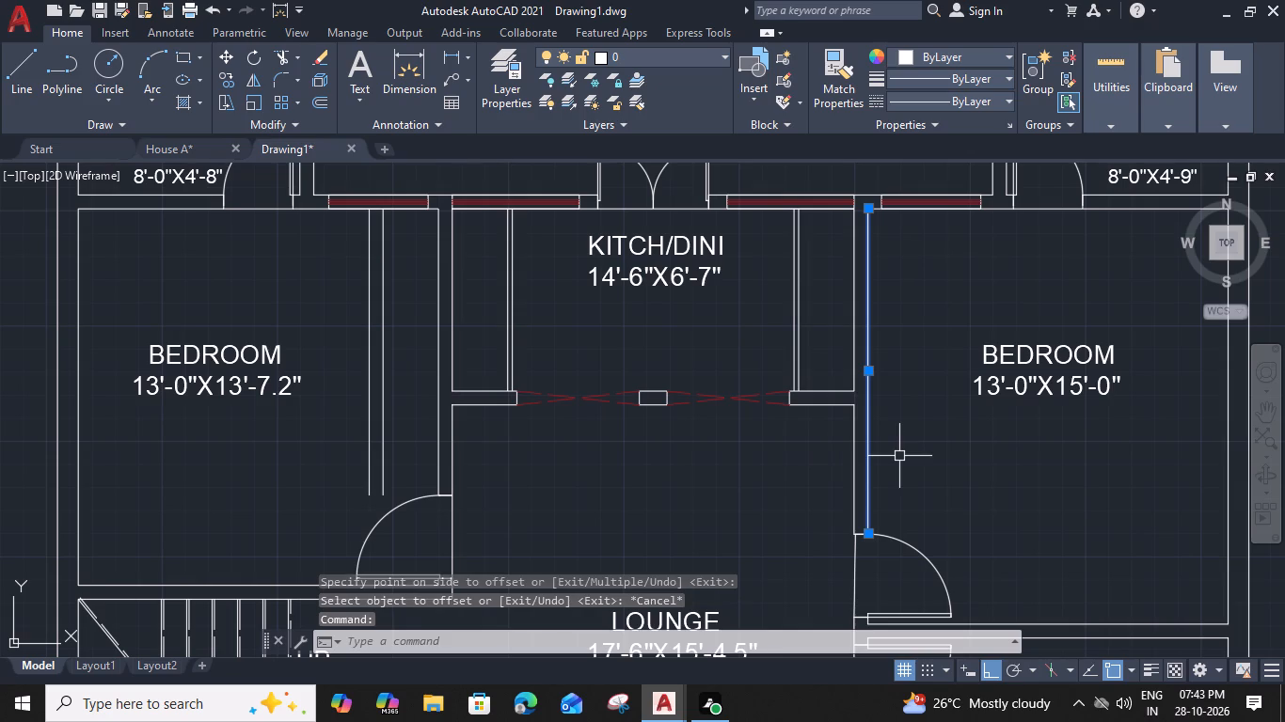
key("o")
key("space")
type("2'")
key("space")
left_click(948, 455)
key("Escape")
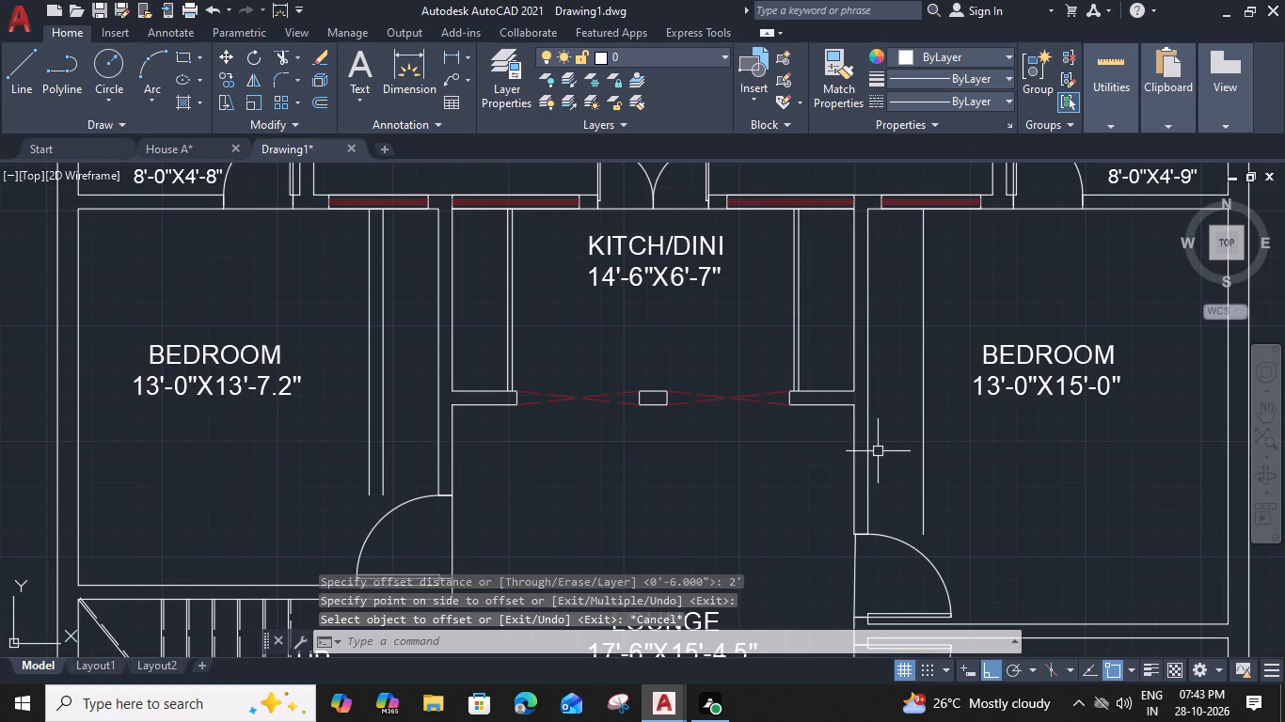
Offset the new line in the 13'-0"X15'-0" bedroom by 6", away from the kitchen.
left_click(923, 448)
key("o")
key("space")
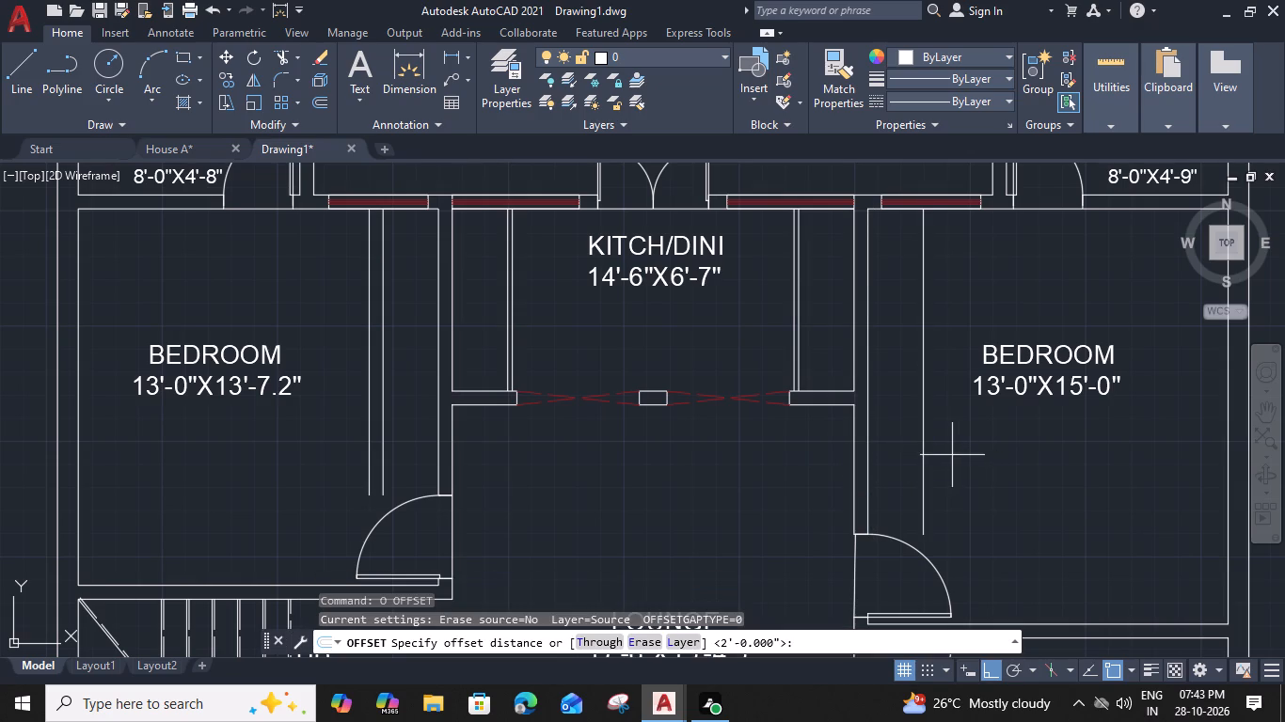
key("6")
key("shift+quotedbl")
key("Return")
left_click(955, 463)
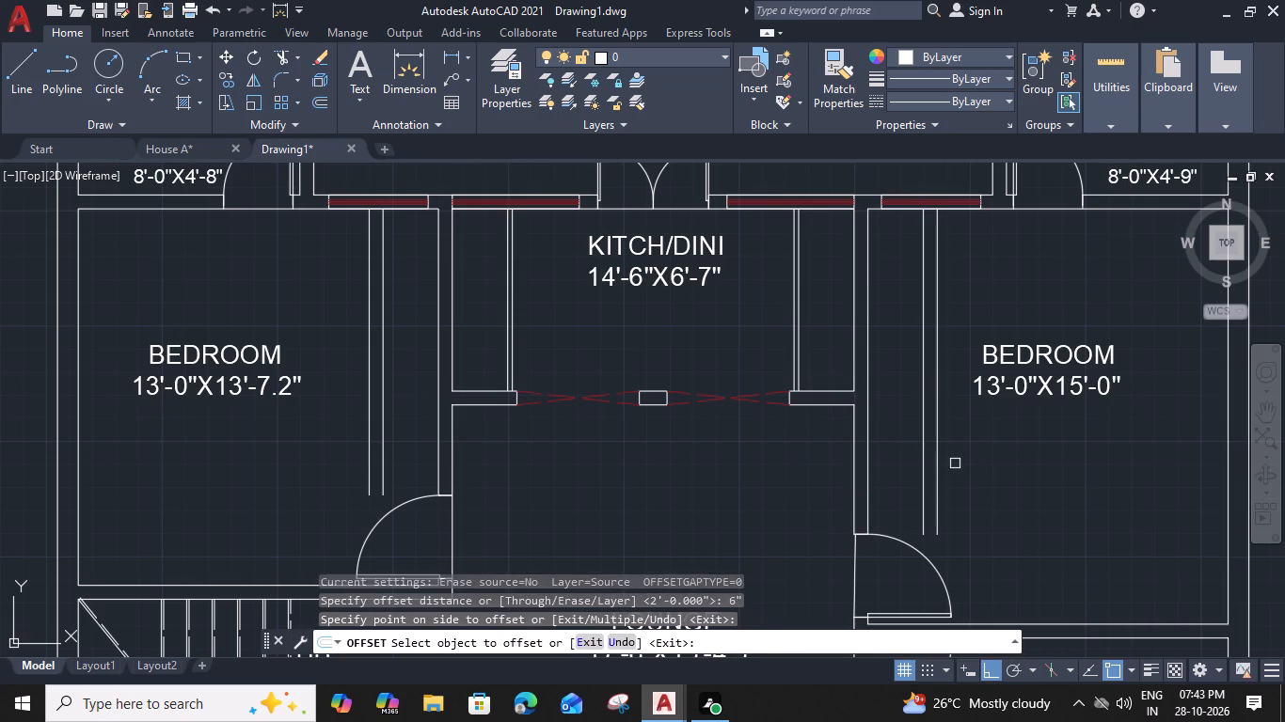
key("Escape")
Draw a short line closing the lower end of the 6" line pair in the 13'-0"X15'-0" bedroom.
middle_click_drag(892, 494, 865, 449)
key("l")
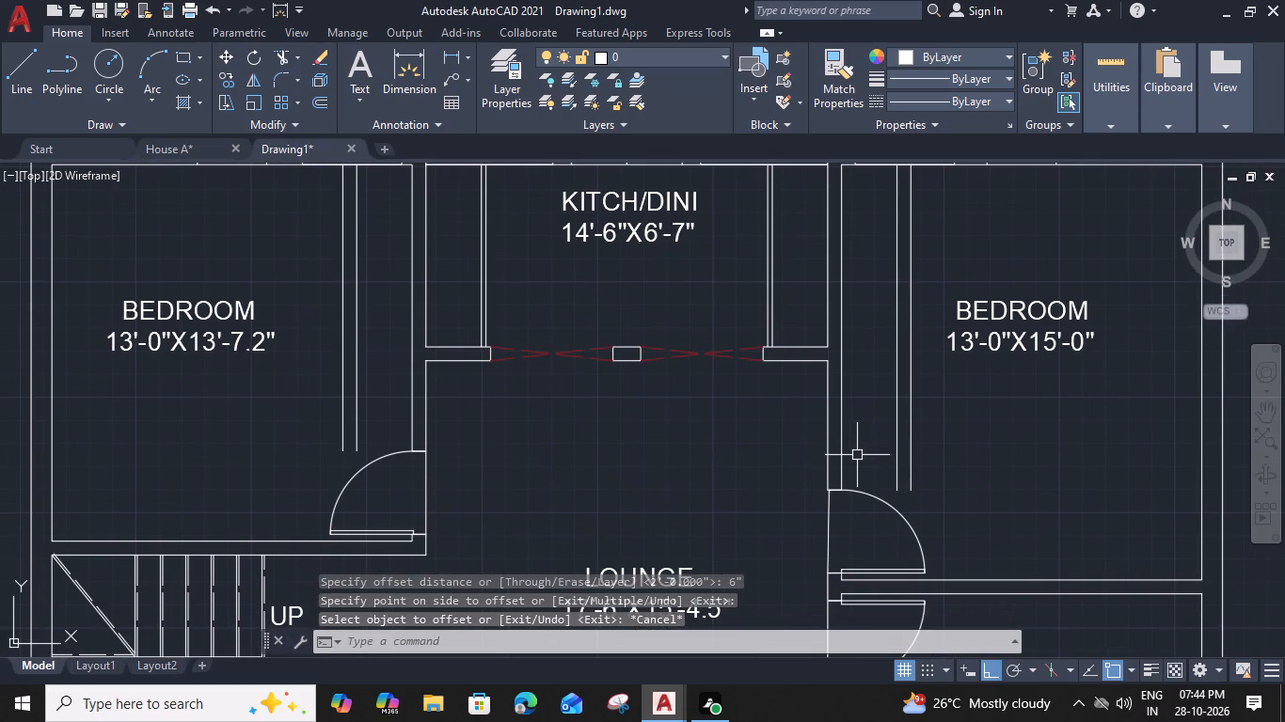
key("space")
left_click_drag(915, 493, 906, 493)
left_click(893, 490)
key("Escape")
Draw a short line closing the lower end of the 6" line pair in the 13'-0"X13'-7.2" bedroom.
middle_click_drag(722, 448, 944, 467)
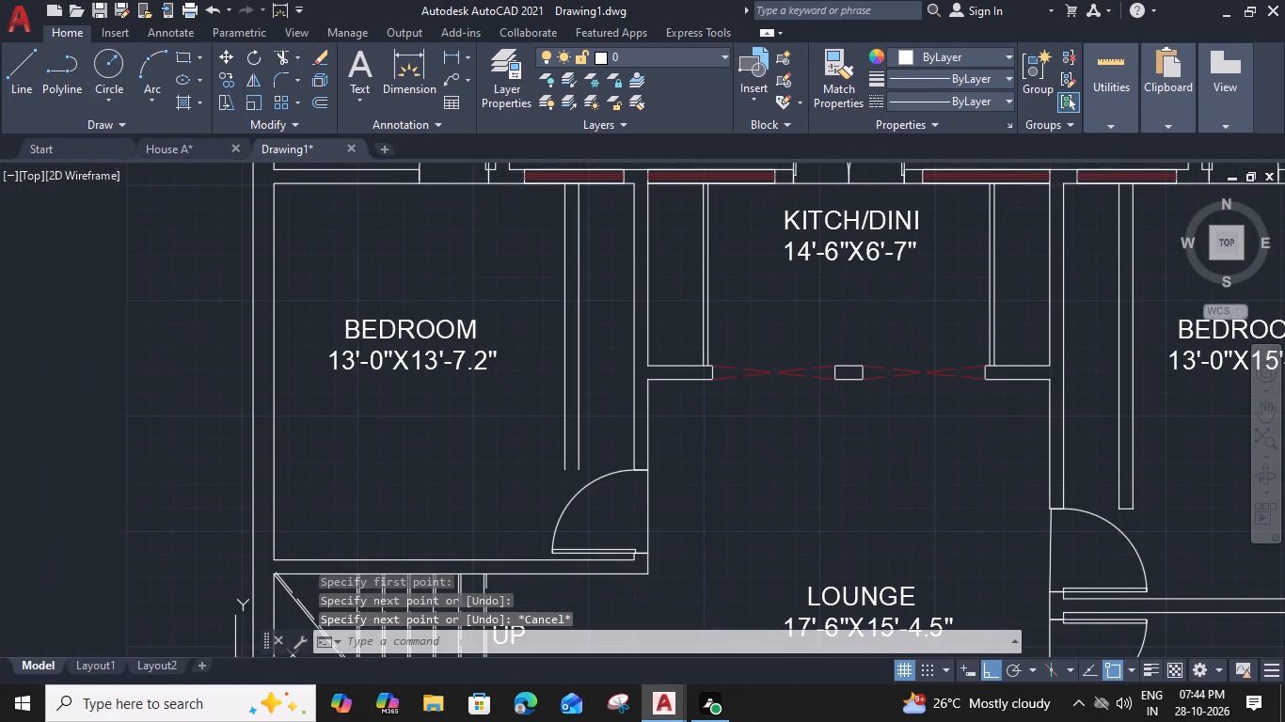
key("l")
key("space")
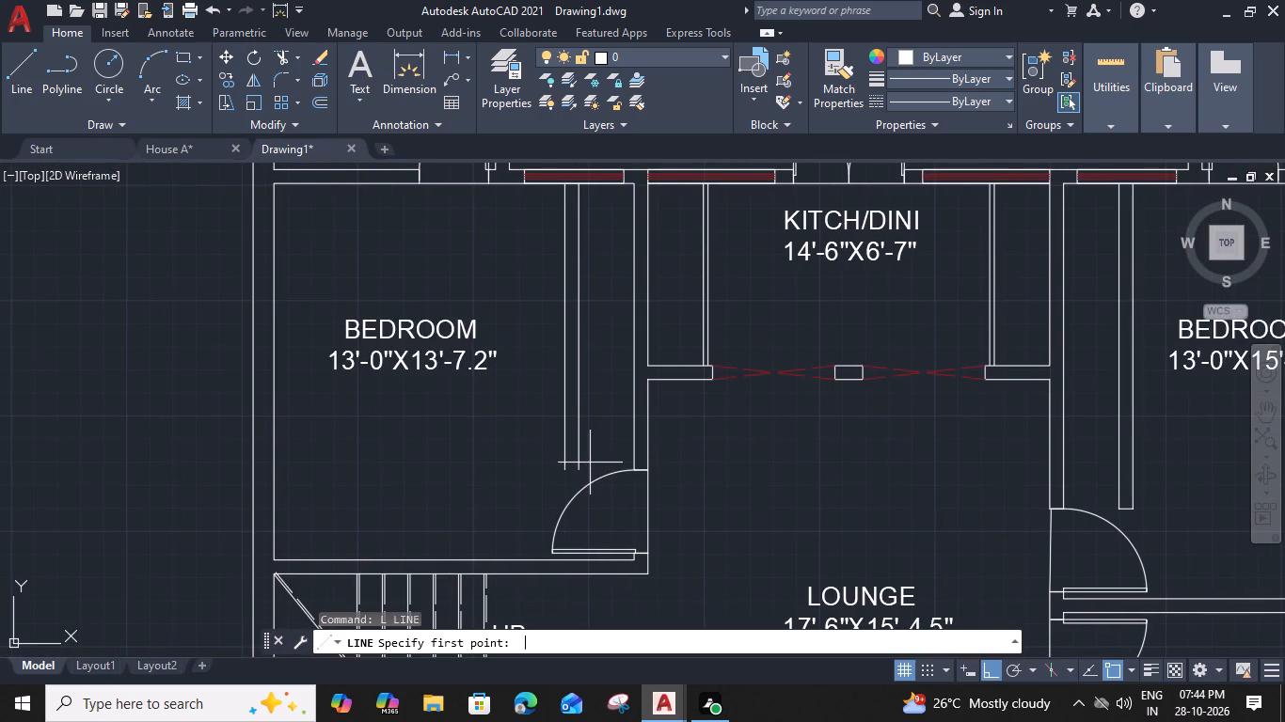
left_click(582, 470)
left_click(565, 468)
key("Escape")
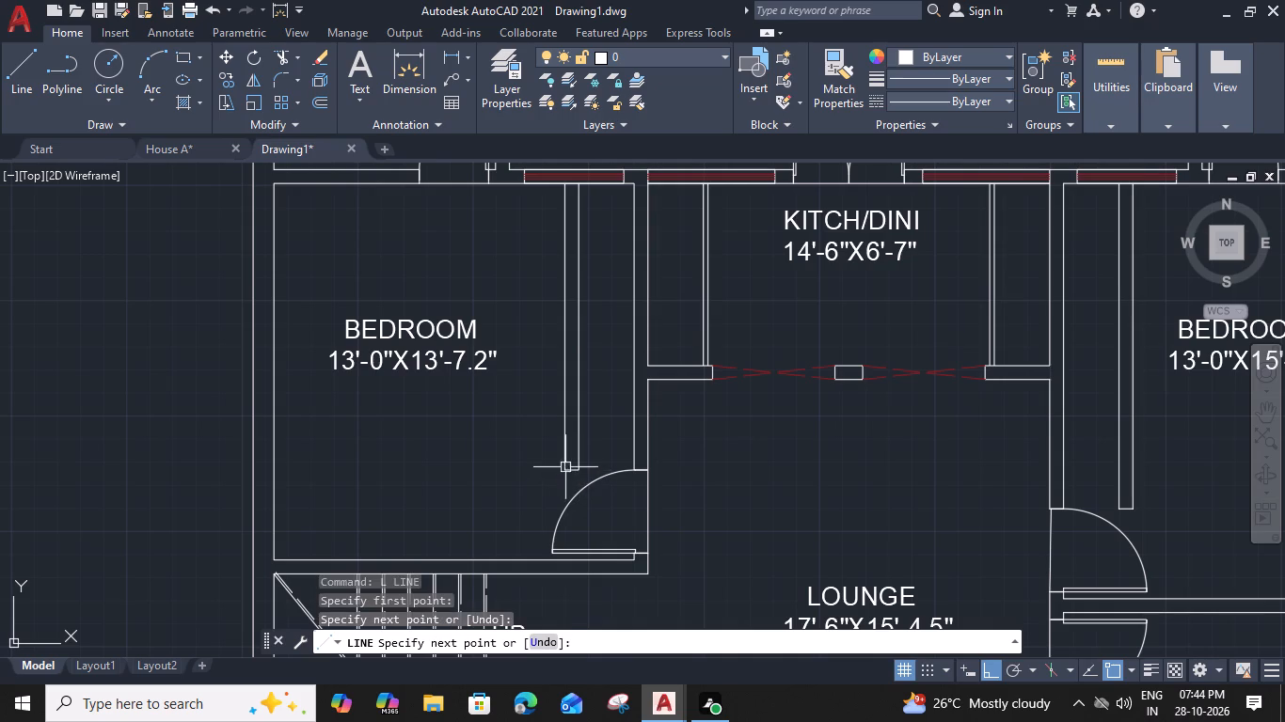
Extend the lower line of the kitchen's short lounge-side wall toward the new partition in the 13'-0"X13'-7.2" bedroom.
type("EX")
key("space")
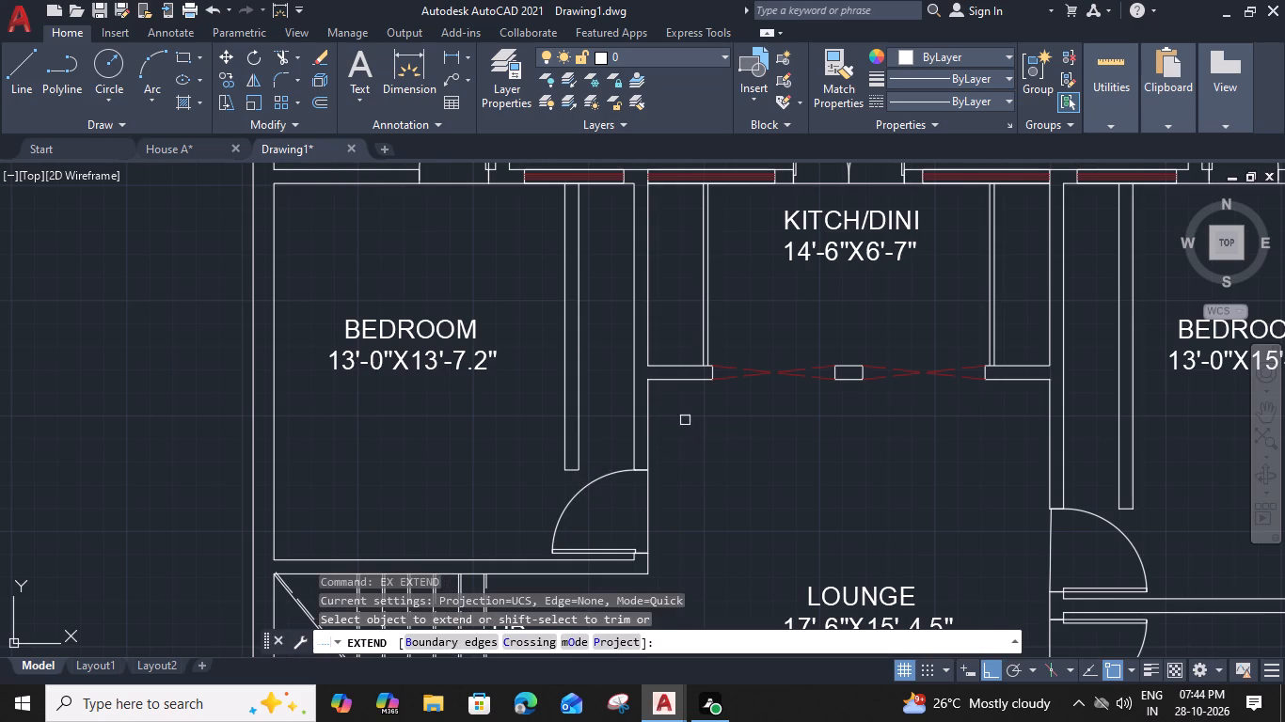
left_click(678, 379)
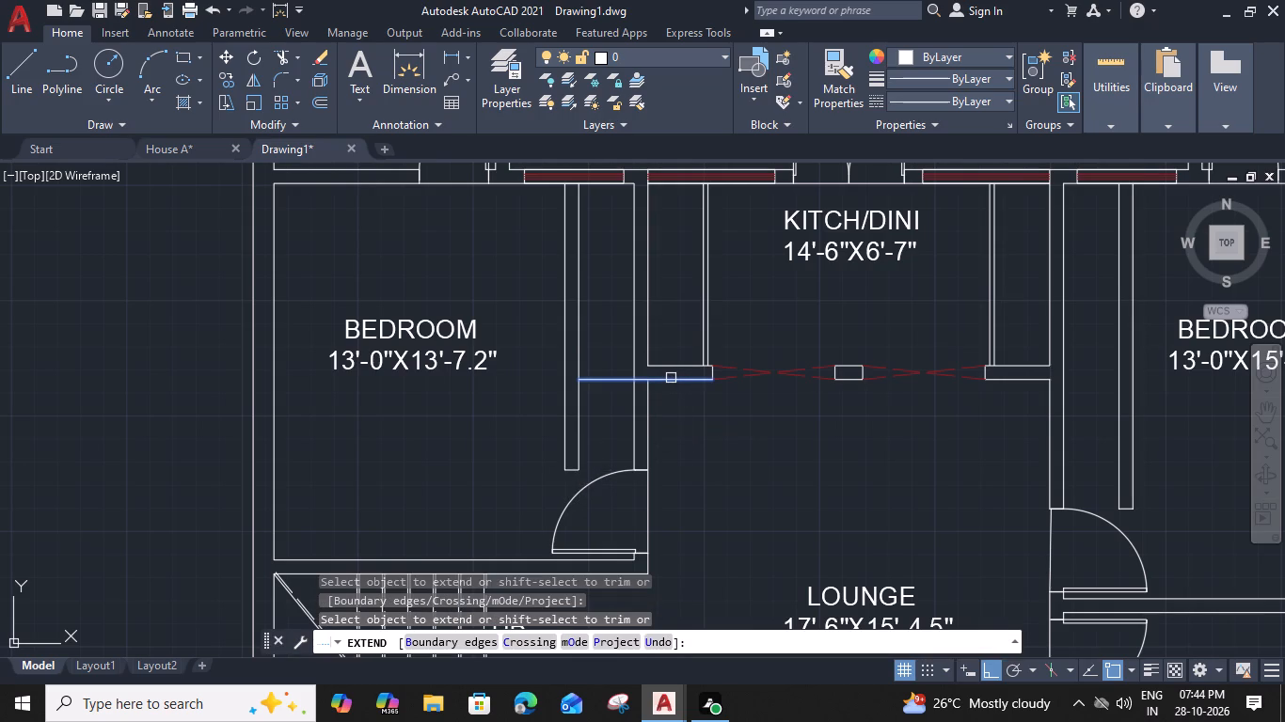
left_click(678, 381)
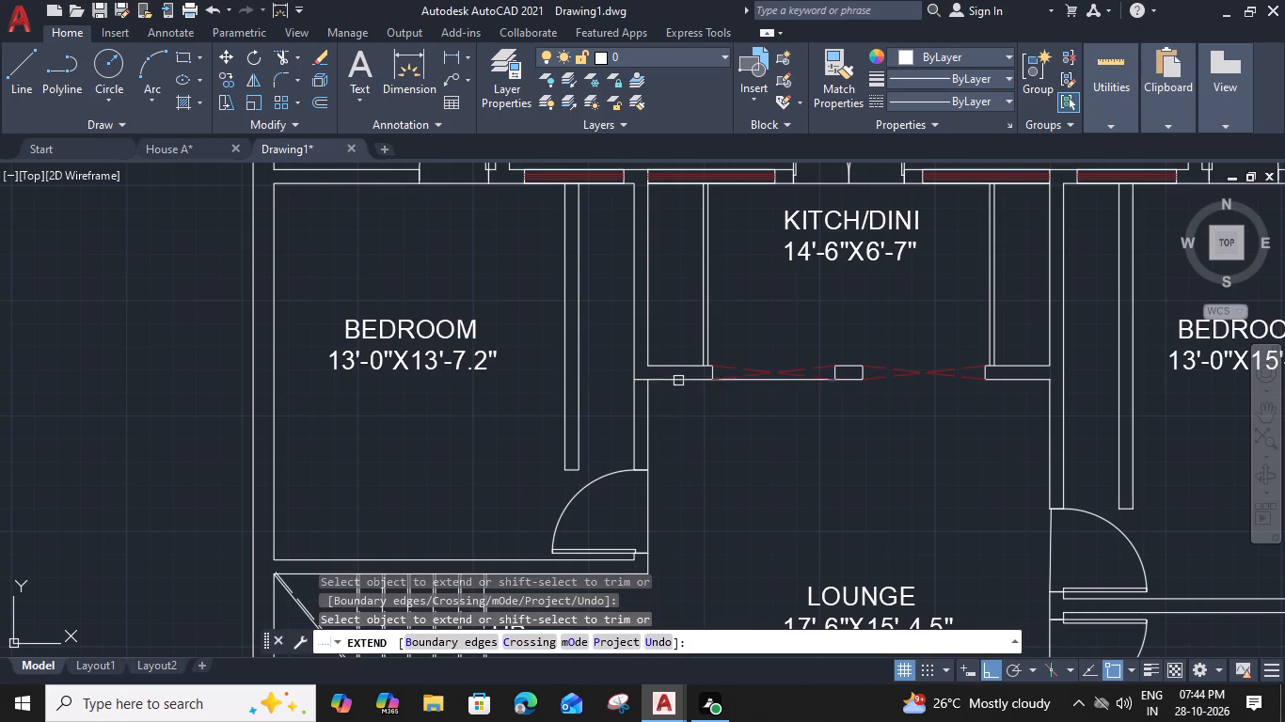
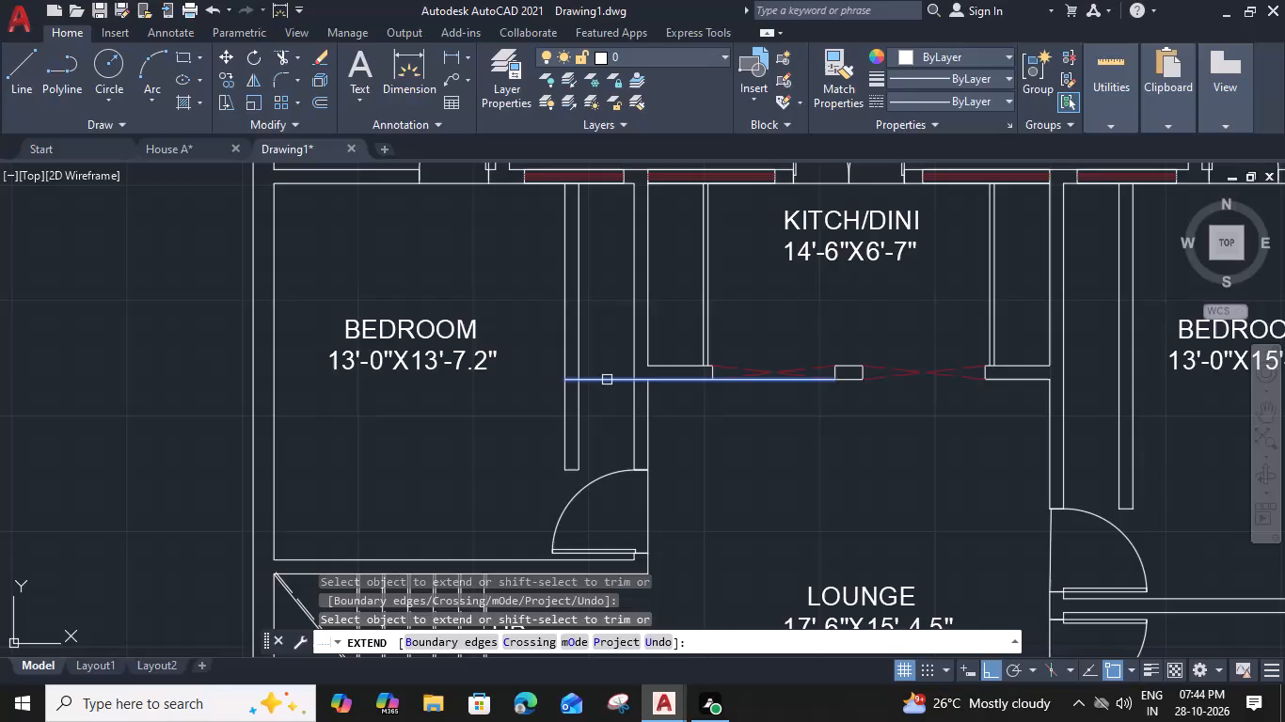
Extend both wall lines at the kitchen's west end across to the partition in the 13'-0"X13'-7.2" bedroom.
left_click(666, 366)
left_click(658, 364)
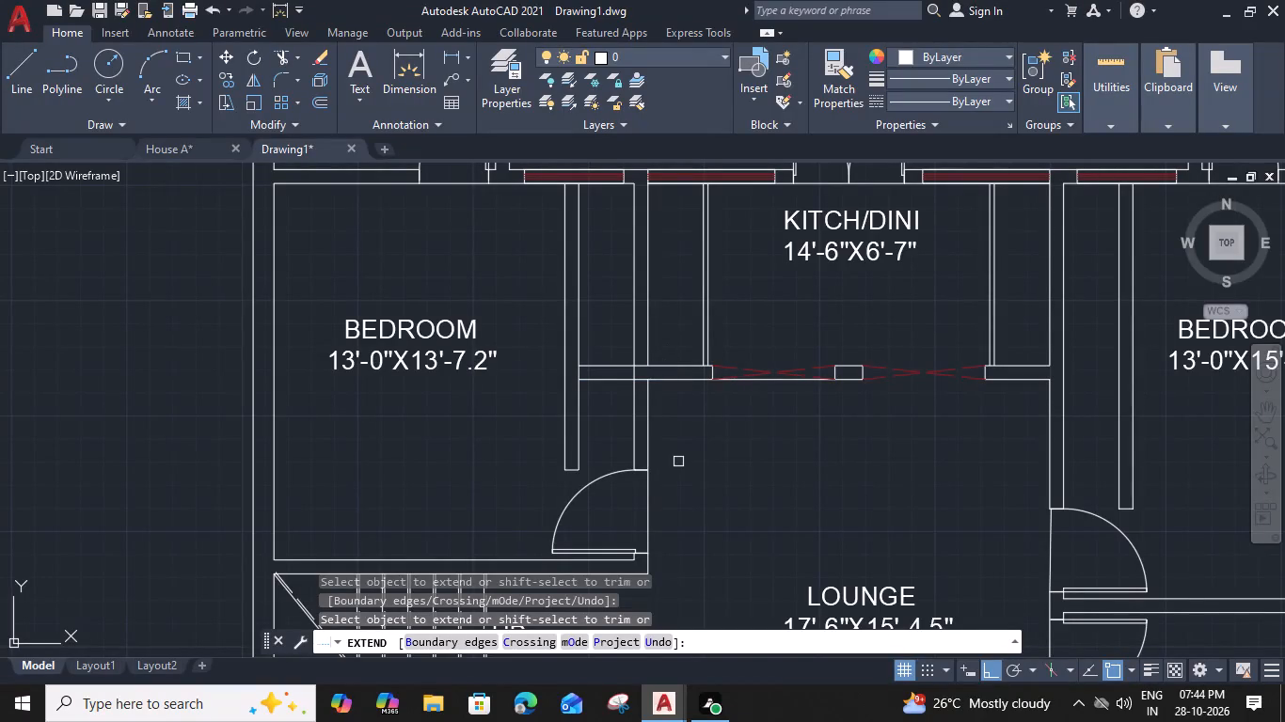
middle_click_drag(678, 457, 672, 470)
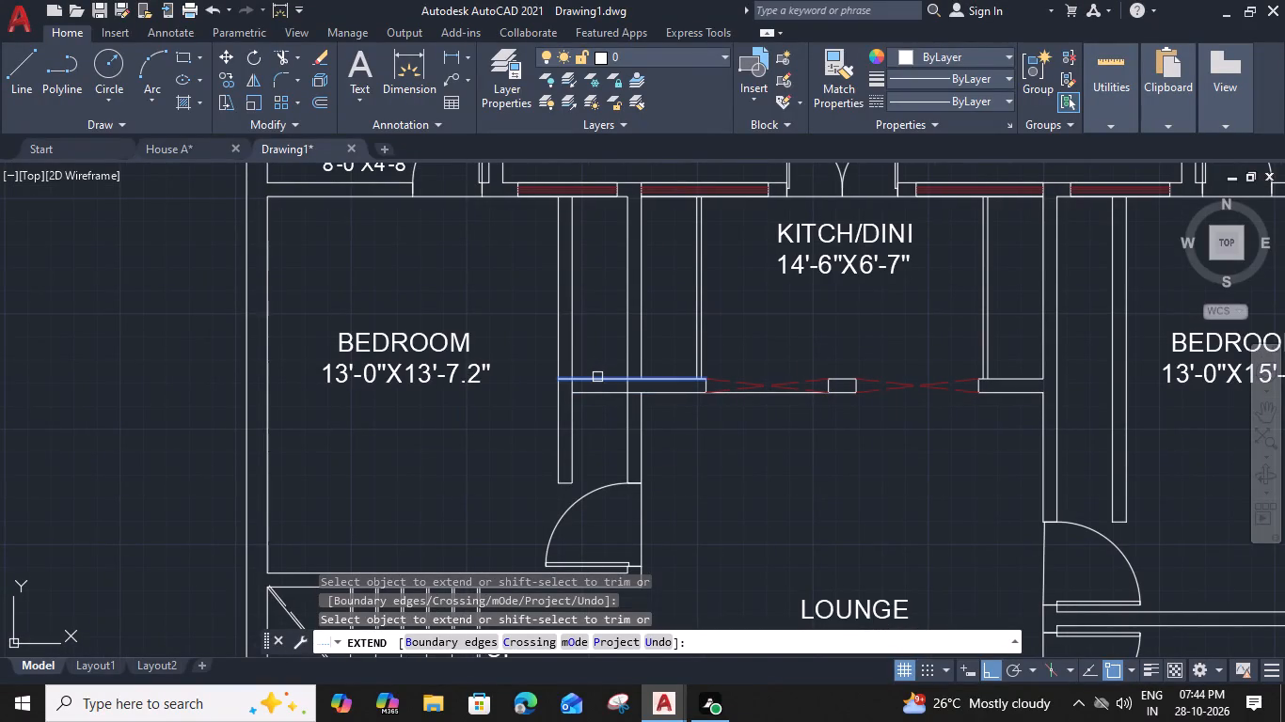
left_click(597, 377)
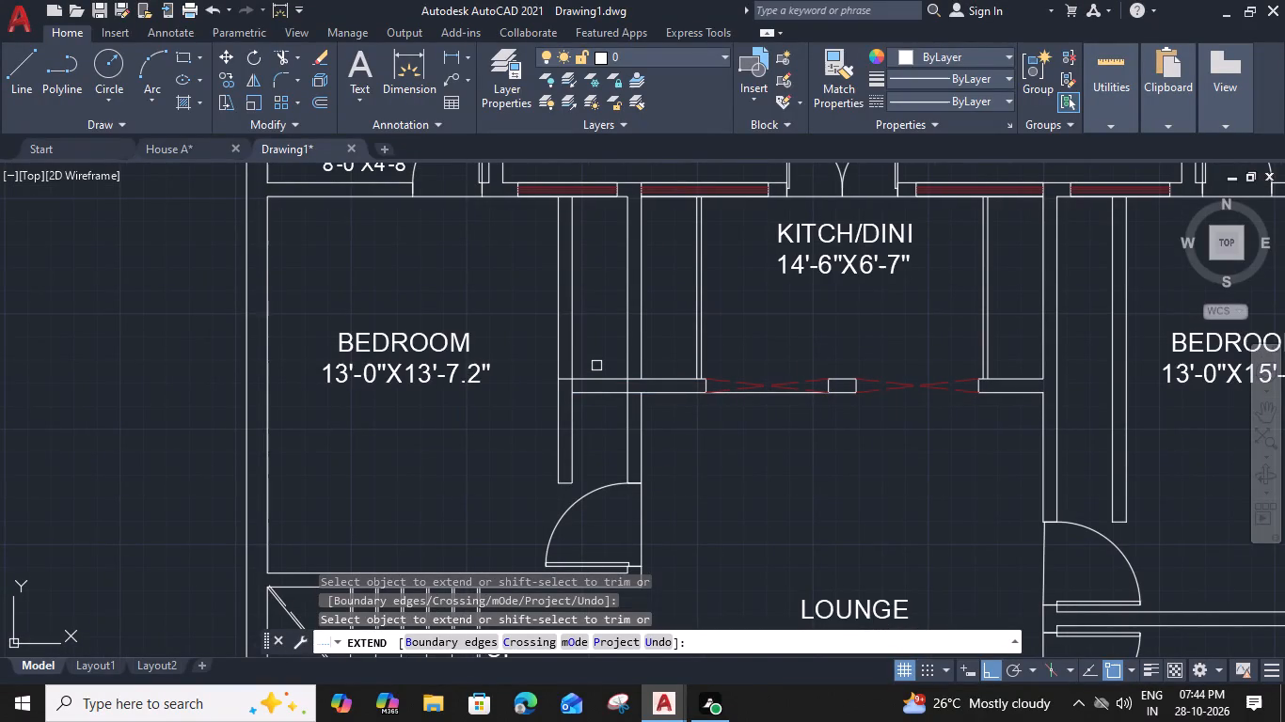
middle_click_drag(602, 360, 615, 382)
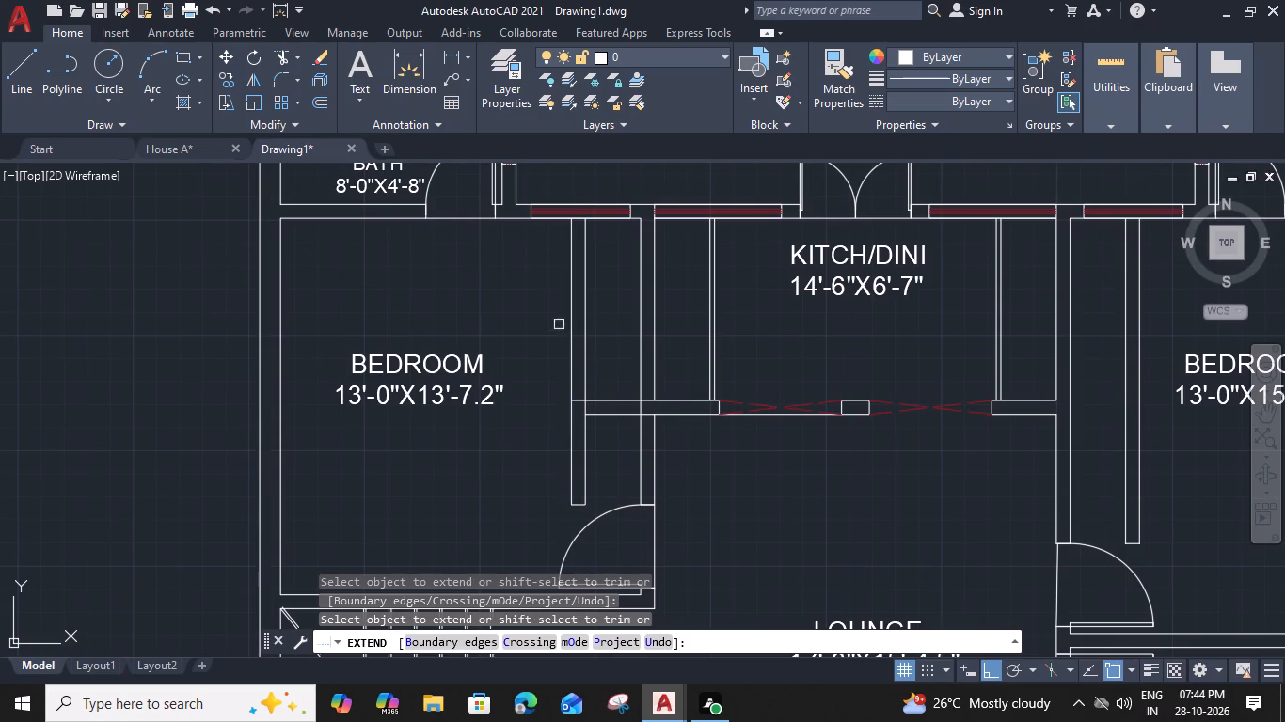
Trim the west bedroom partition above the extended wall, the overlap at their corner, and the old lounge wall above the door.
left_click(556, 322, "shift")
left_click(596, 333, "shift")
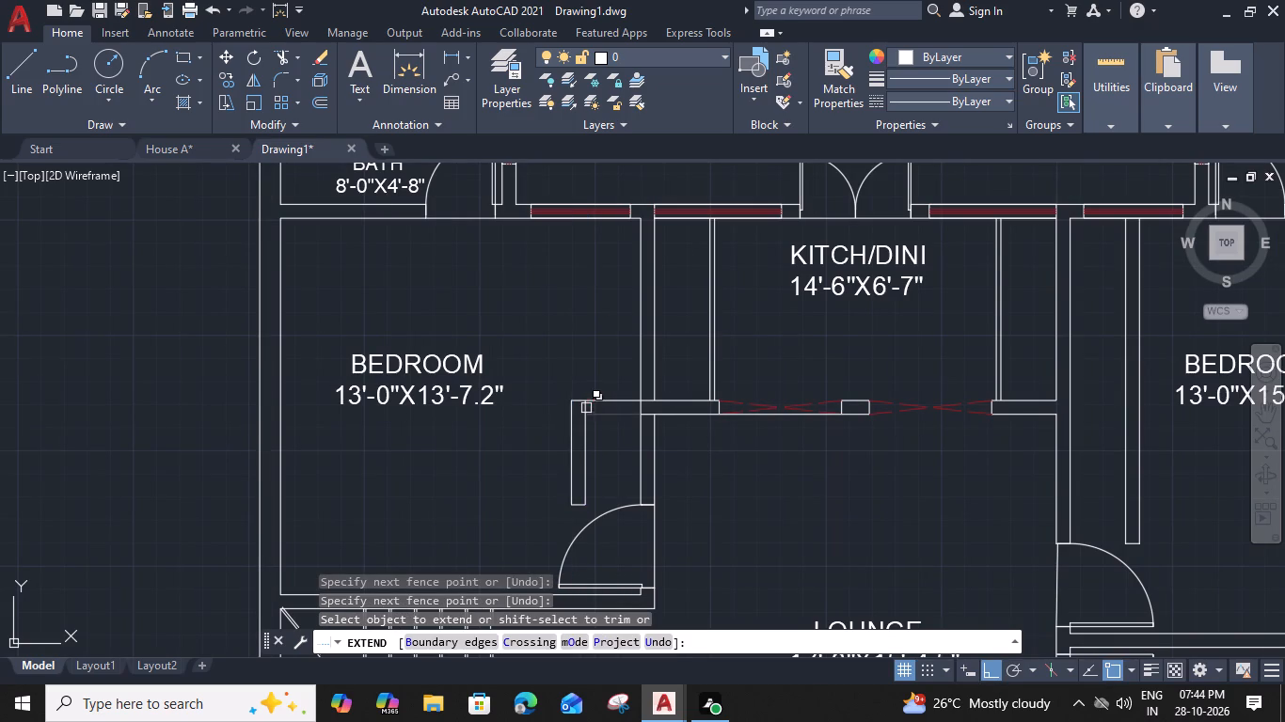
scroll(586, 409, "up", 2, "shift")
left_click(585, 408, "shift")
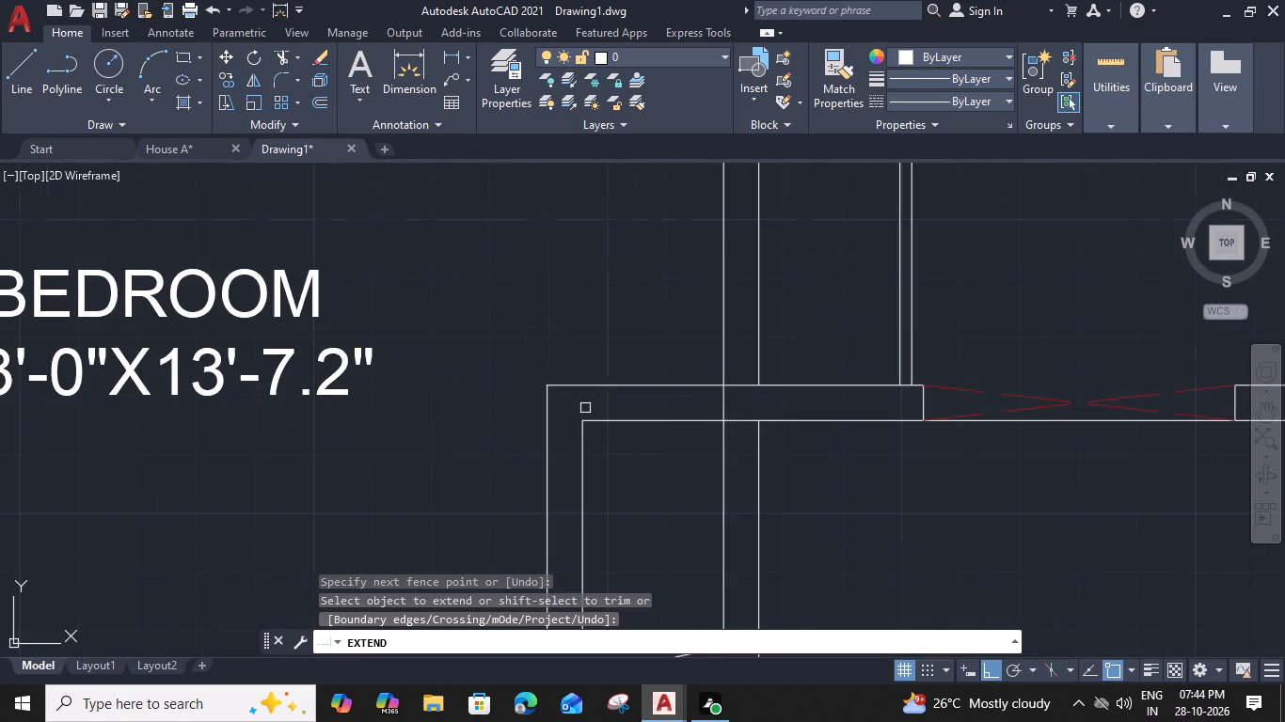
scroll(585, 408, "down", 2)
left_click(613, 440, "shift")
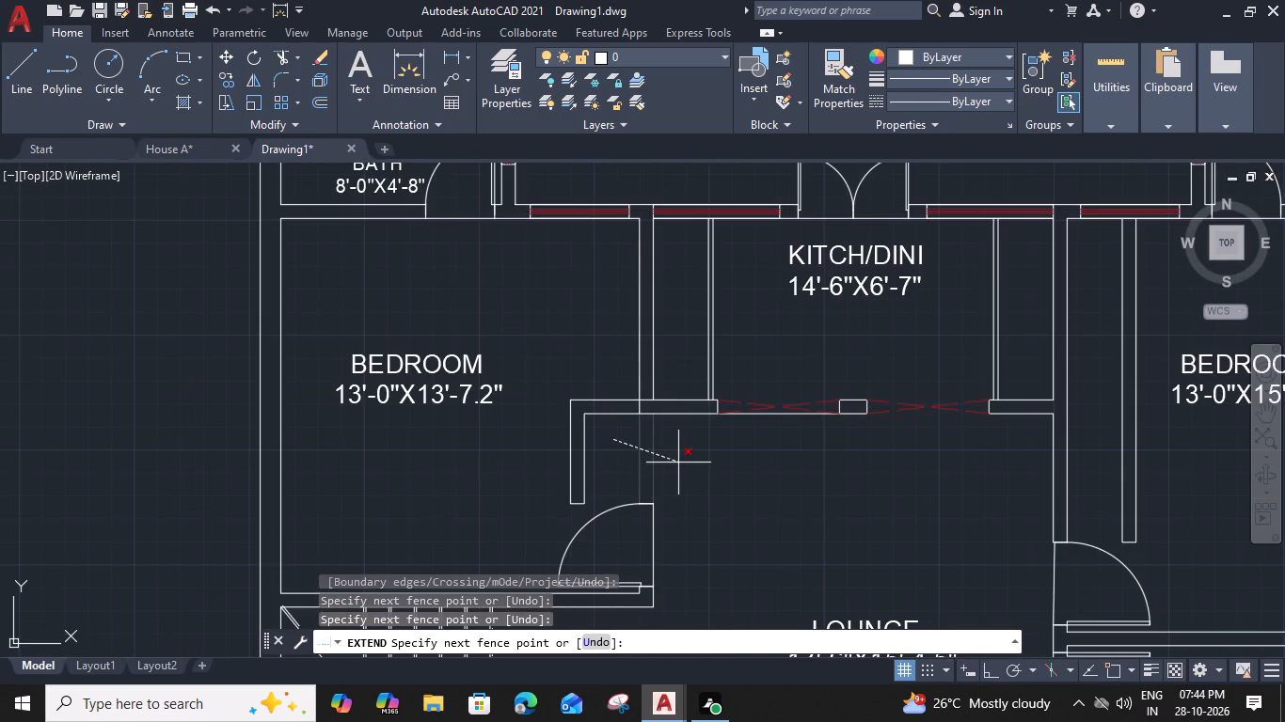
left_click(678, 463, "shift")
Extend both wall lines at the kitchen's east end across to the partition in the 13'-0"X15'-0" bedroom.
middle_click_drag(726, 515, 480, 428)
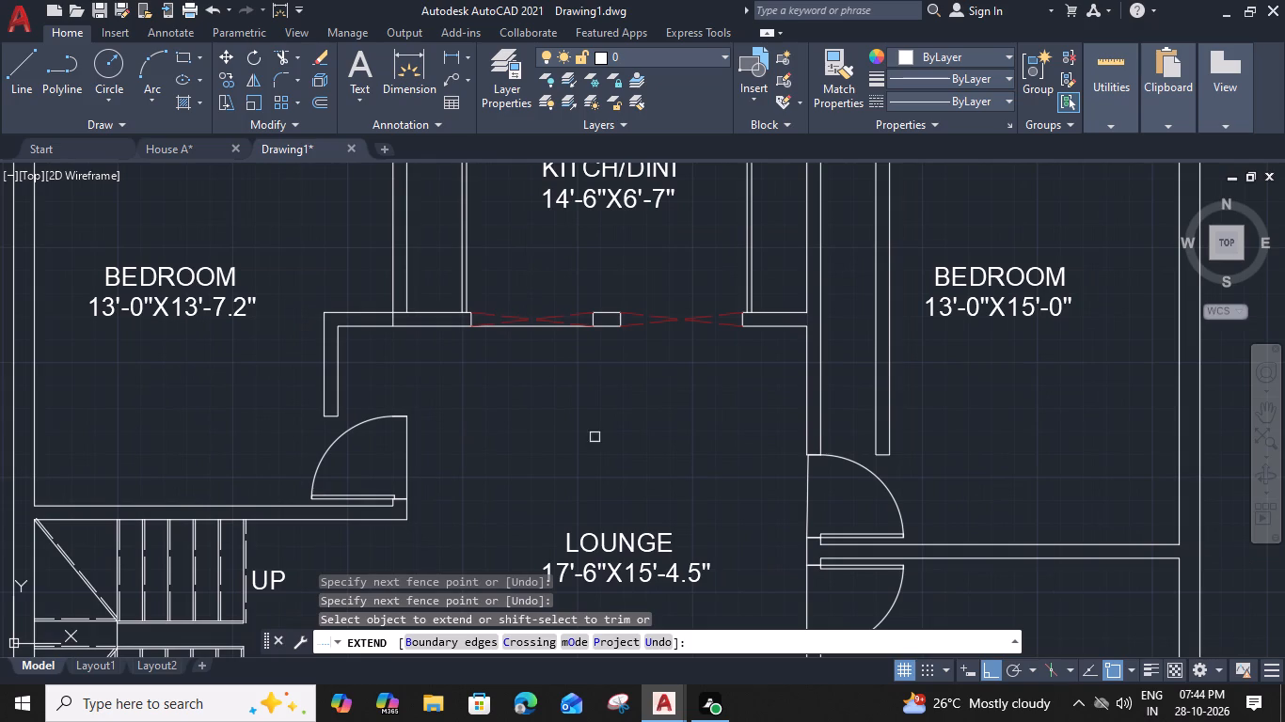
left_click(787, 326)
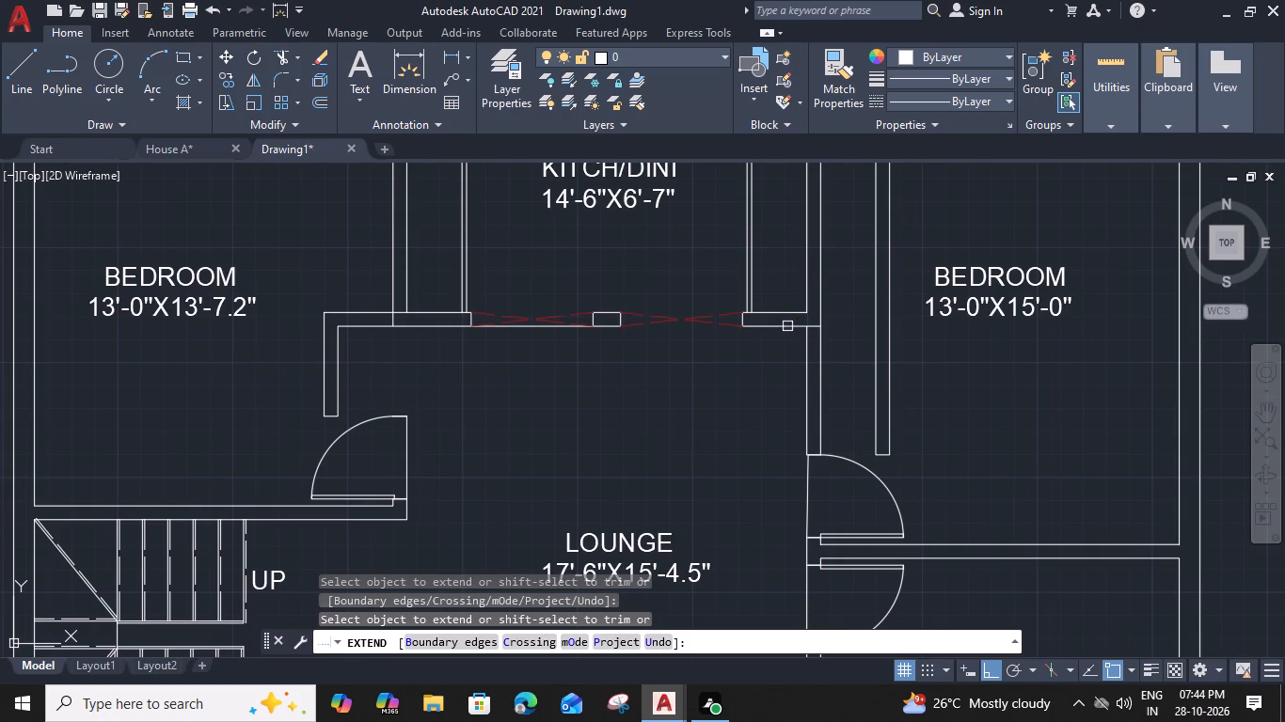
left_click(794, 326)
left_click(783, 311)
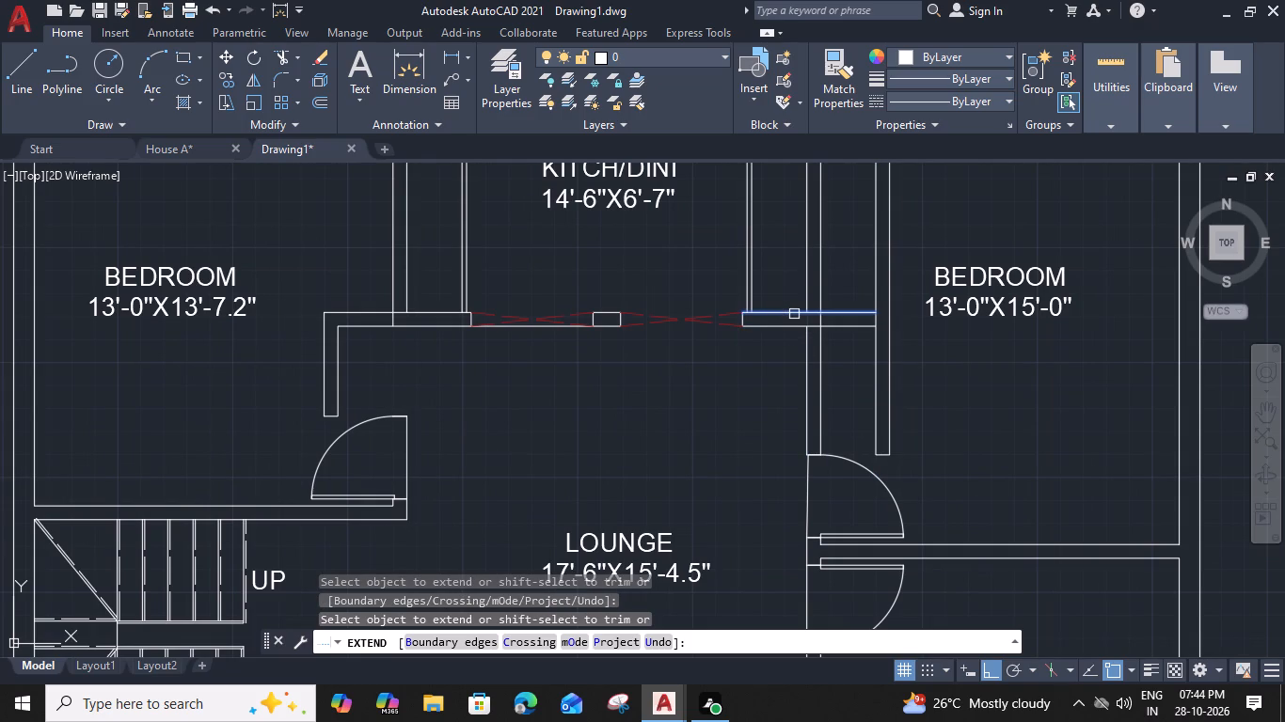
left_click(794, 314)
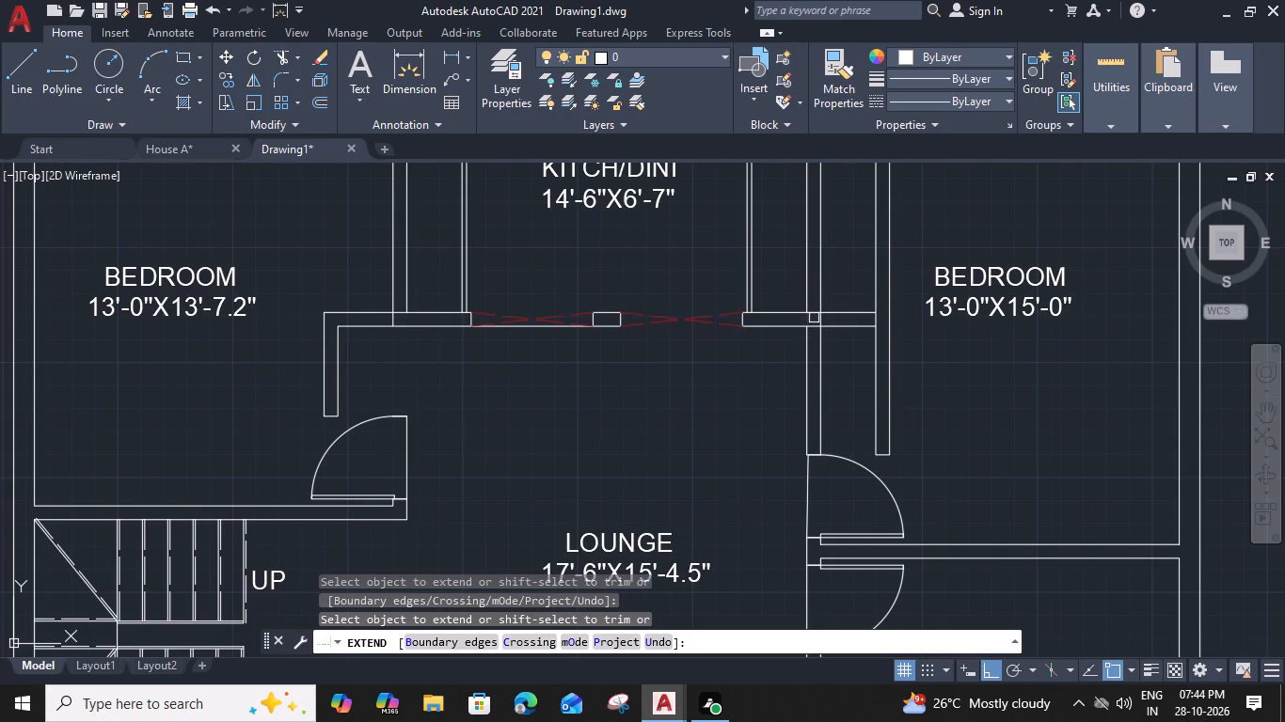
left_click(830, 311)
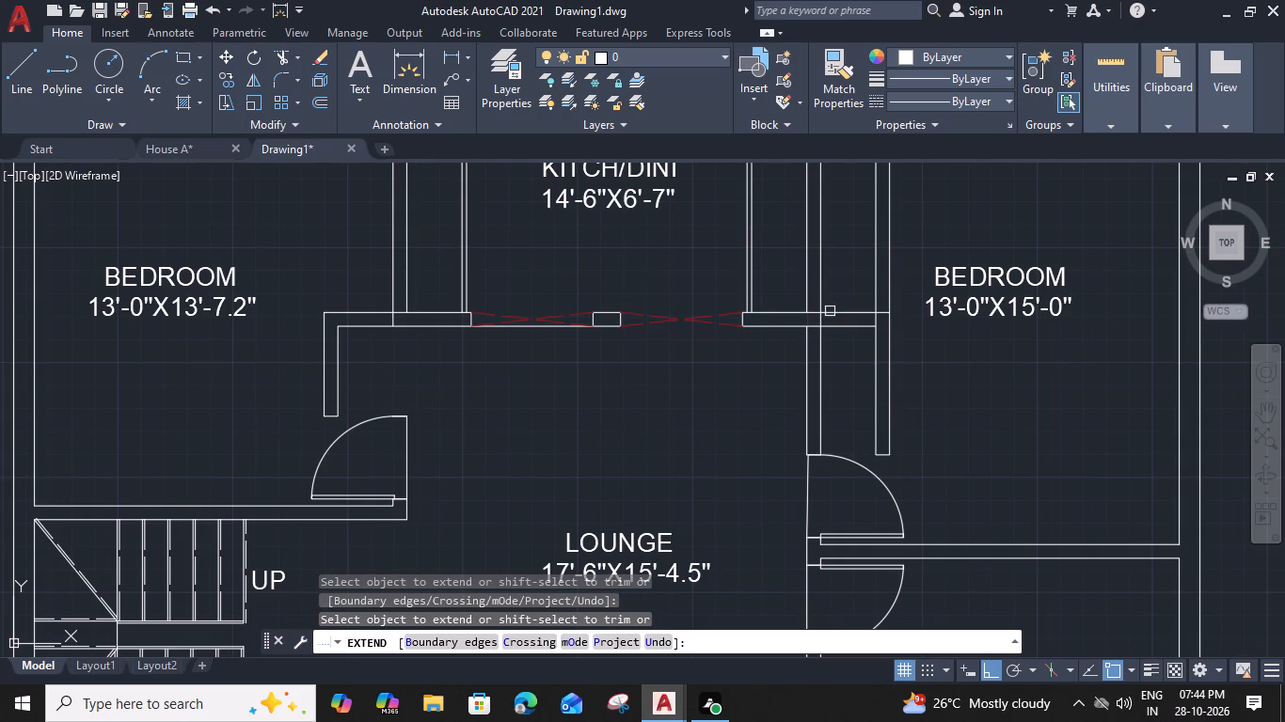
Trim the leftover lines at the kitchen opening and east wall junctions, the partition above the corner, and the old lounge wall above the door.
left_click(813, 314, "shift")
left_click(523, 328, "shift")
left_click(877, 318, "shift")
left_click(920, 254, "shift")
left_click(847, 267, "shift")
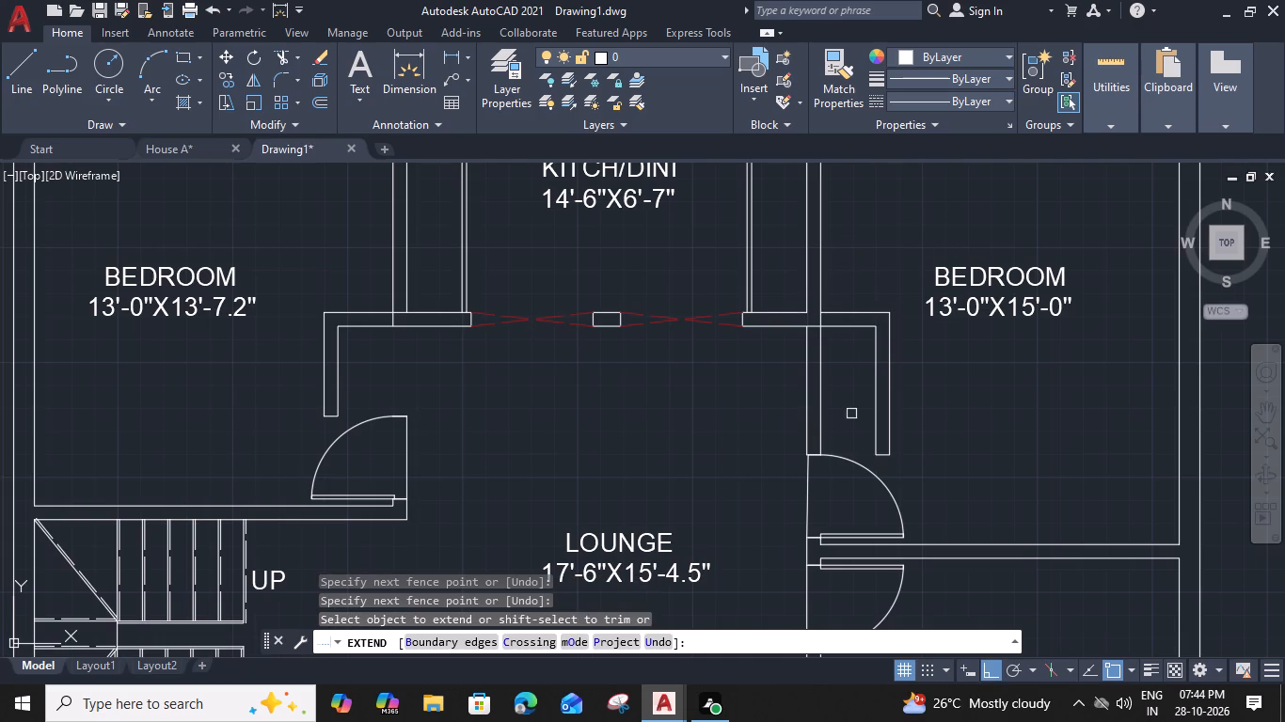
middle_click_drag(892, 472, 852, 456)
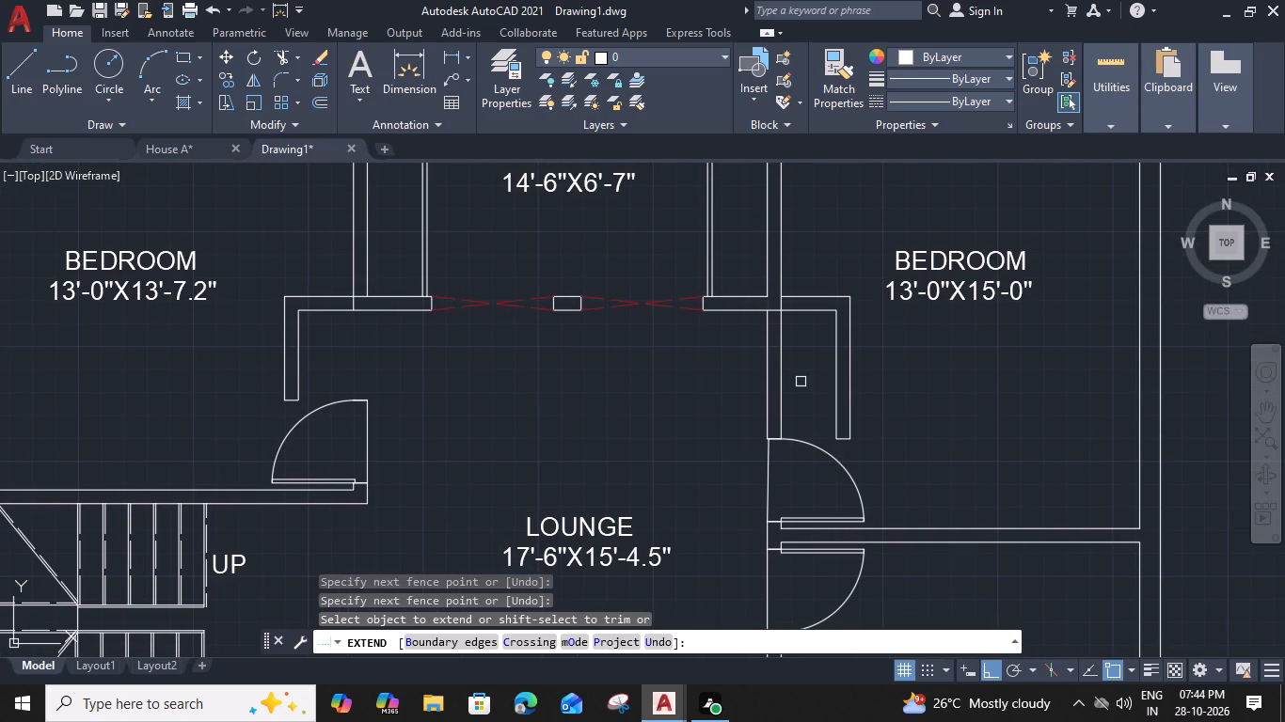
left_click(790, 355, "shift")
left_click(717, 373, "shift")
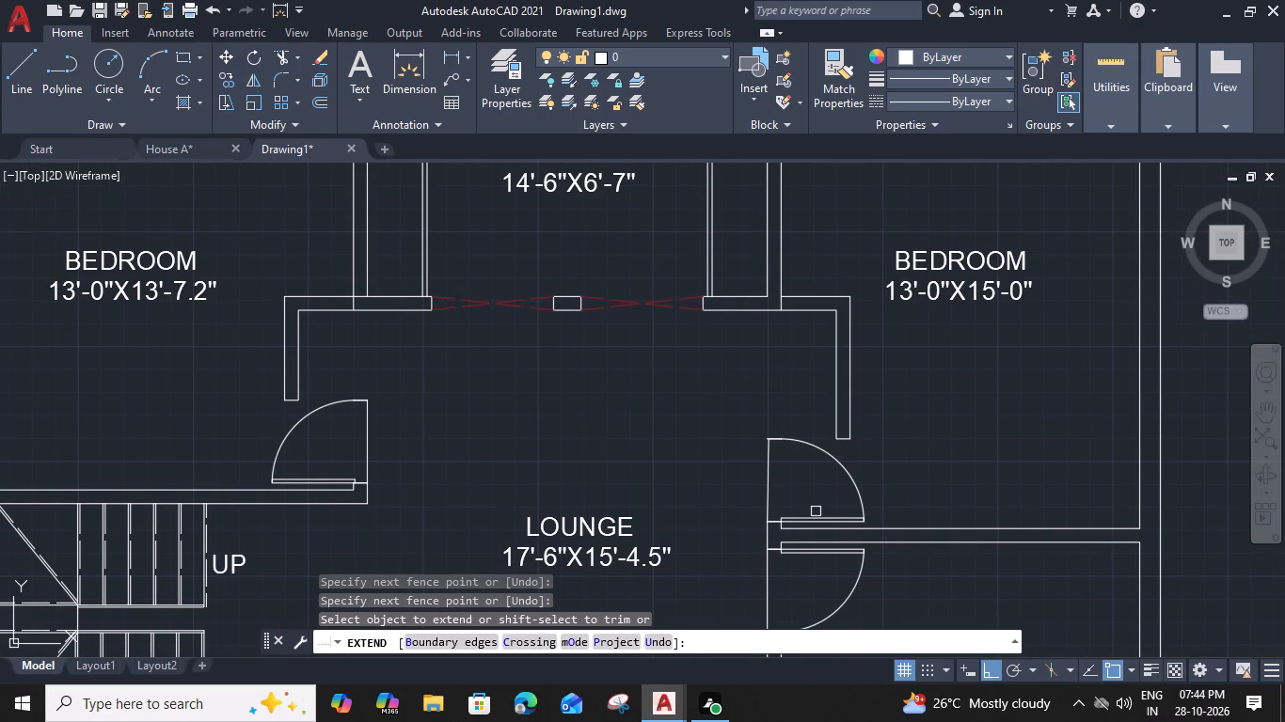
key("Escape")
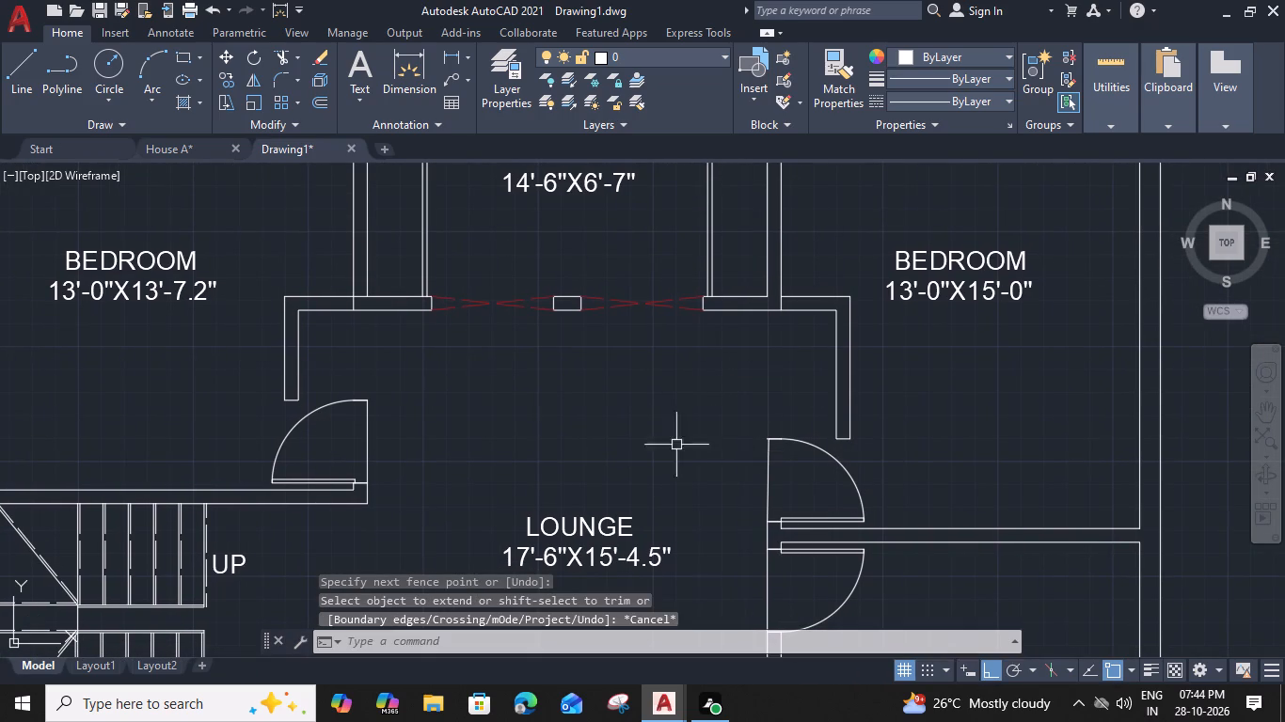
Move the 13'-0"X15'-0" bedroom's door from the old lounge wall to the lower end of the east partition.
middle_click_drag(616, 449, 605, 441)
left_click(839, 469)
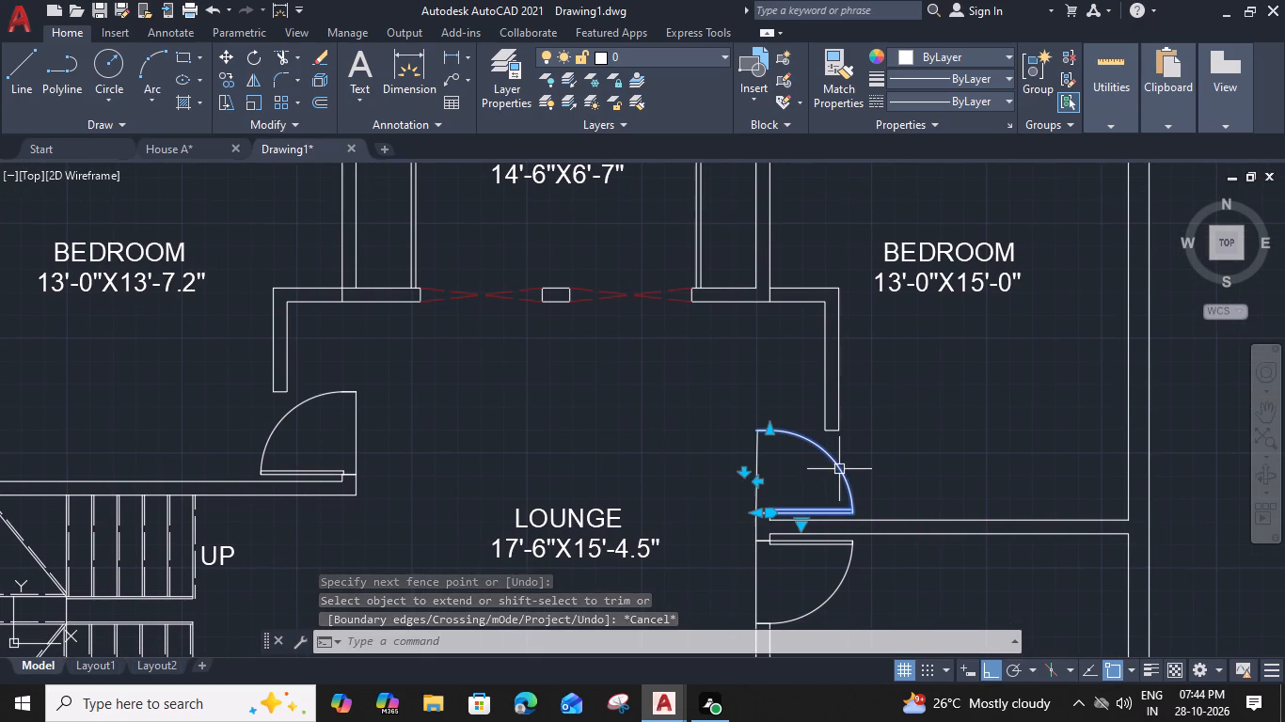
key("m")
key("space")
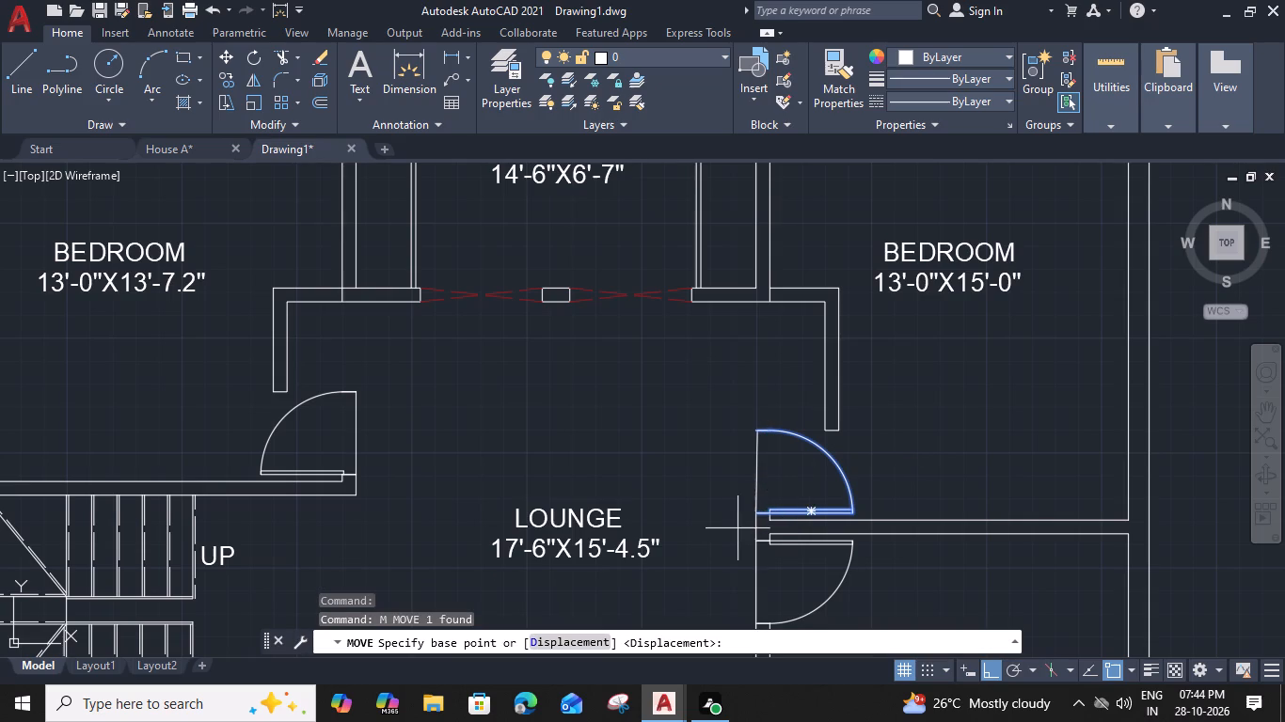
scroll(758, 437, "up", 2)
left_click(754, 423)
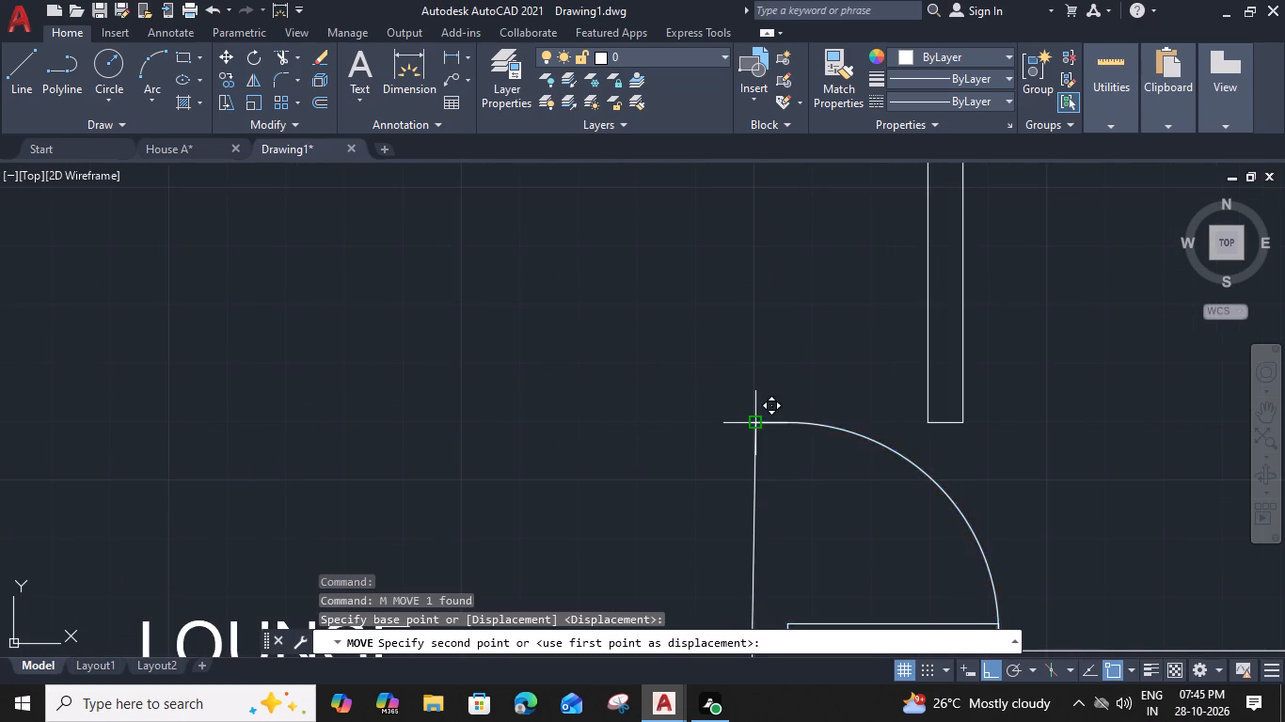
left_click(924, 422)
scroll(923, 426, "down", 2)
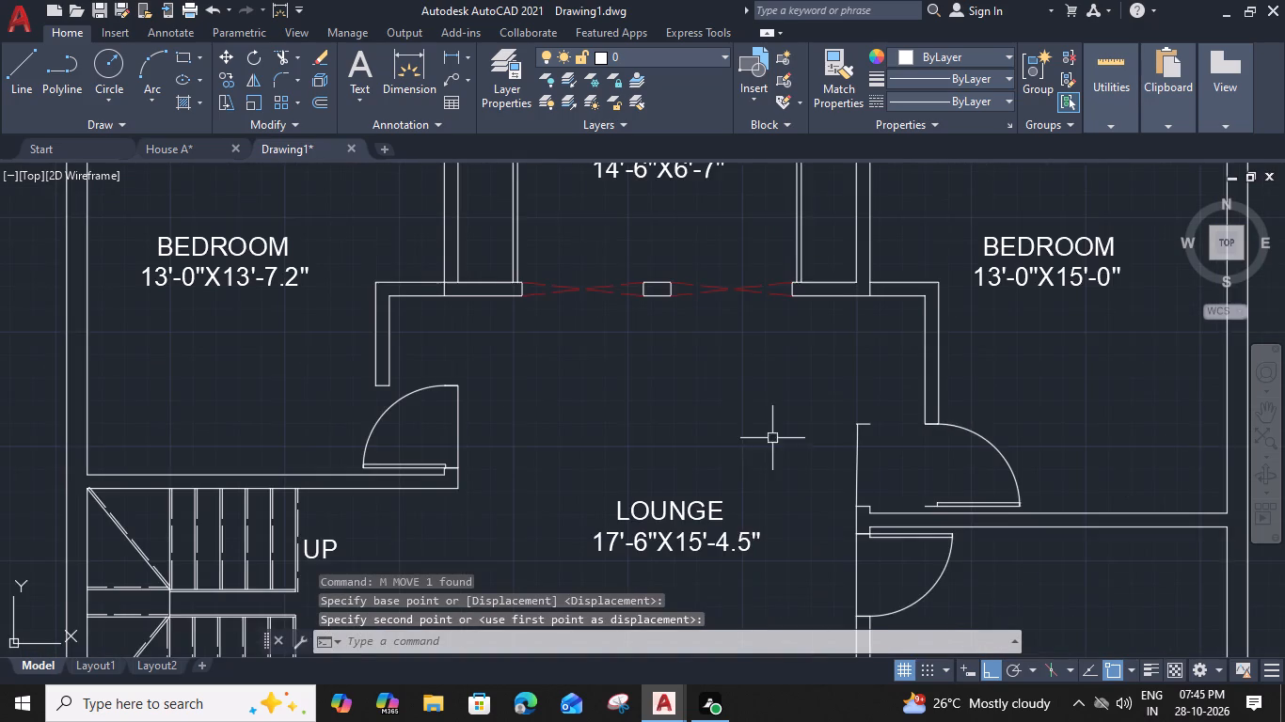
Move the 13'-0"X13'-7.2" bedroom's door from the old lounge wall to the lower end of the west partition.
middle_click_drag(742, 438, 808, 430)
left_click(492, 380)
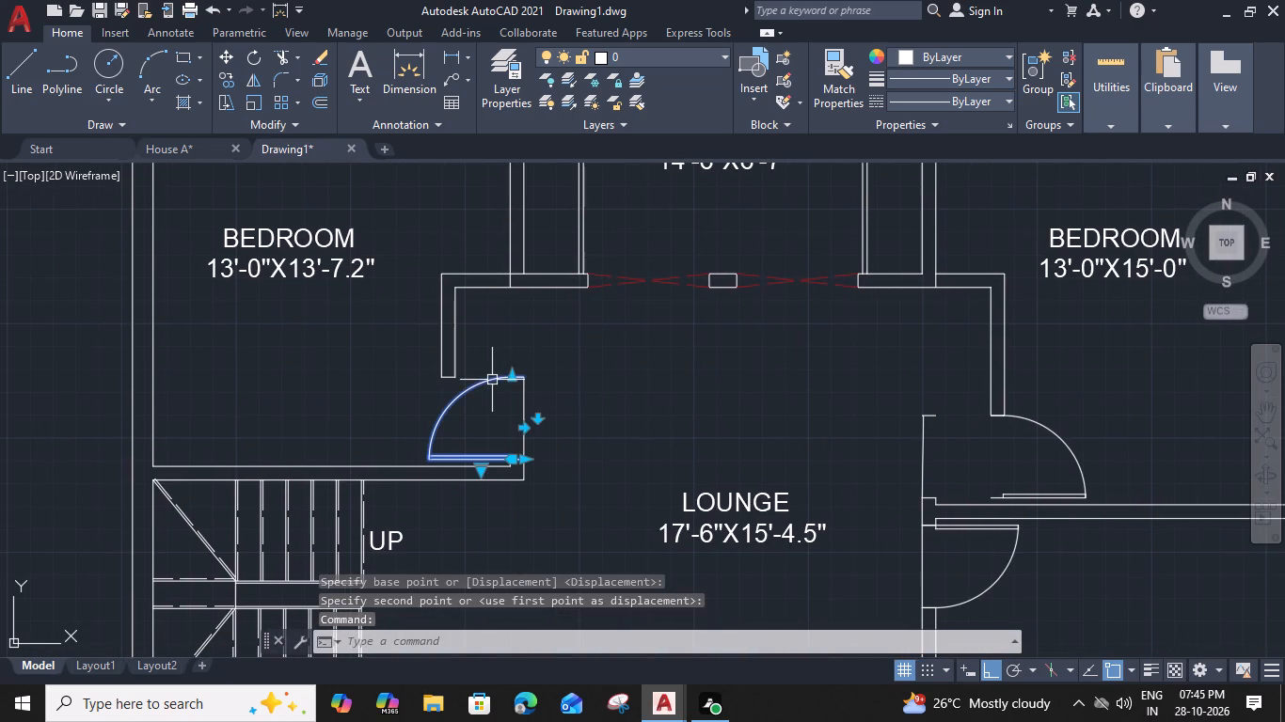
type("M")
key("space")
scroll(504, 352, "up", 2)
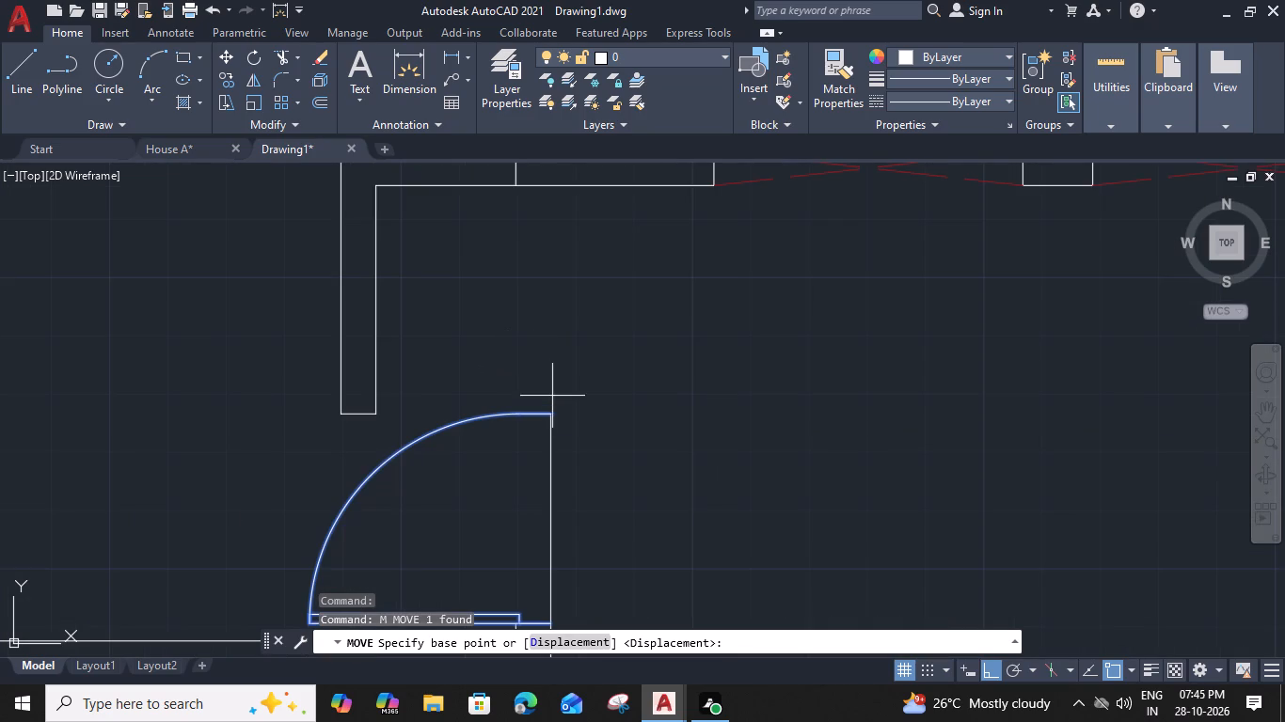
left_click(553, 411)
left_click(379, 414)
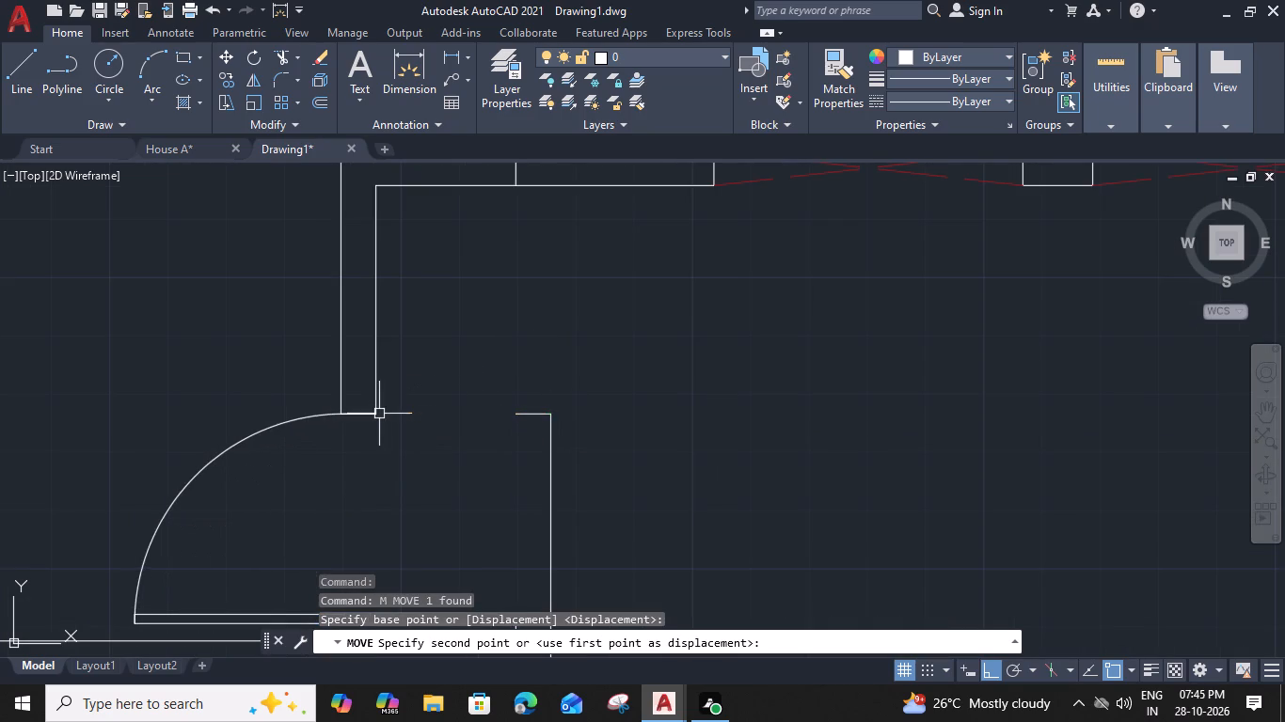
scroll(379, 414, "down", 2)
Move the two short jamb lines at the old east door opening along the wall to the relocated door's hinge end.
middle_click_drag(541, 448, 725, 391)
middle_click_drag(851, 500, 777, 475)
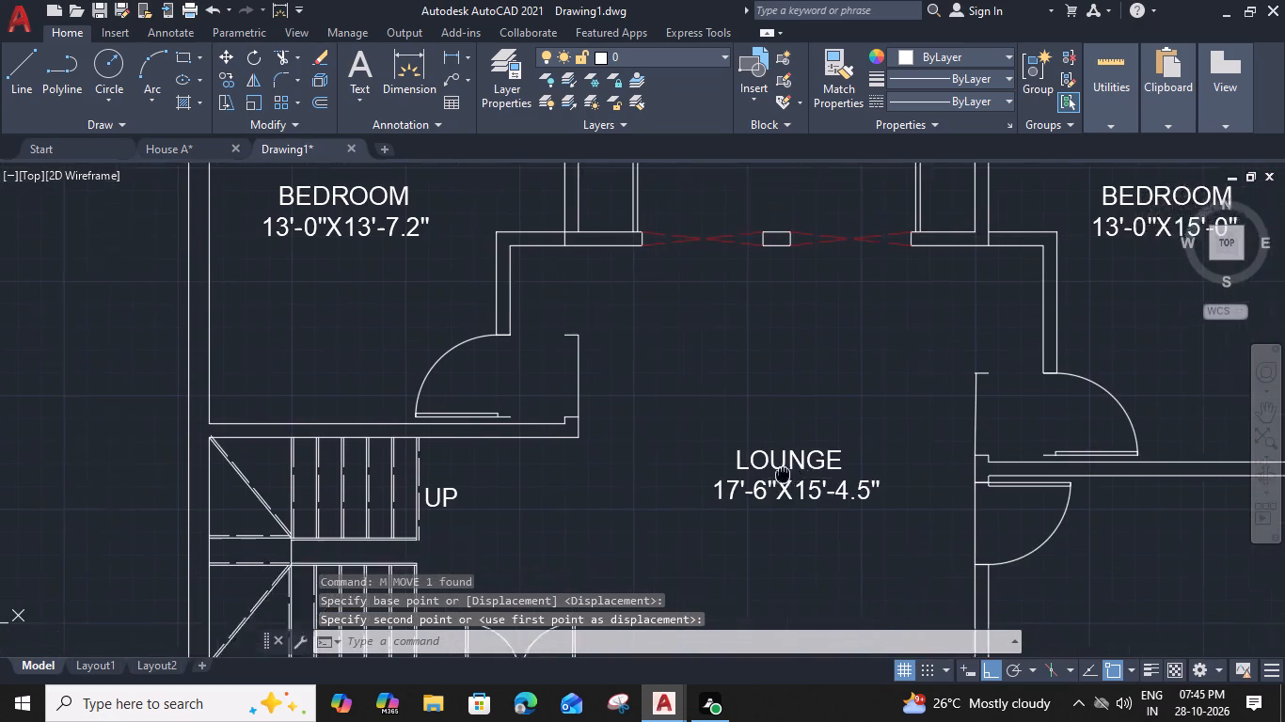
middle_click_drag(777, 475, 470, 442)
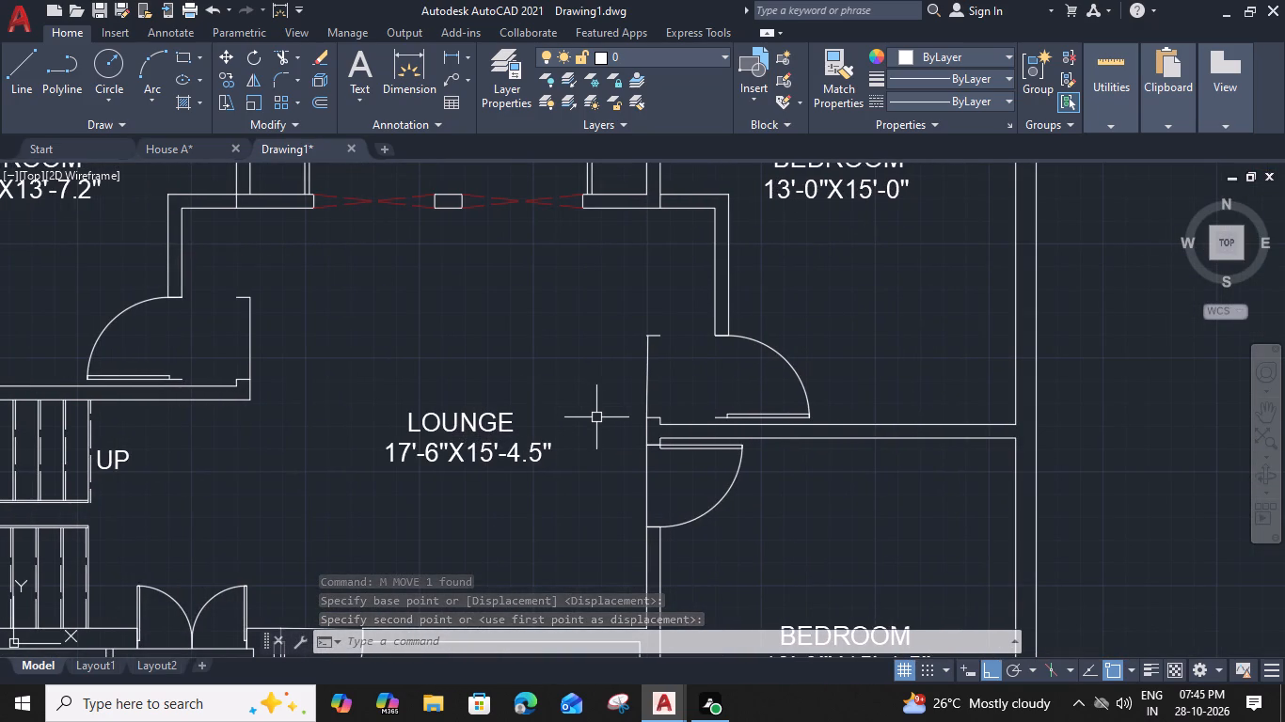
scroll(673, 405, "up", 2)
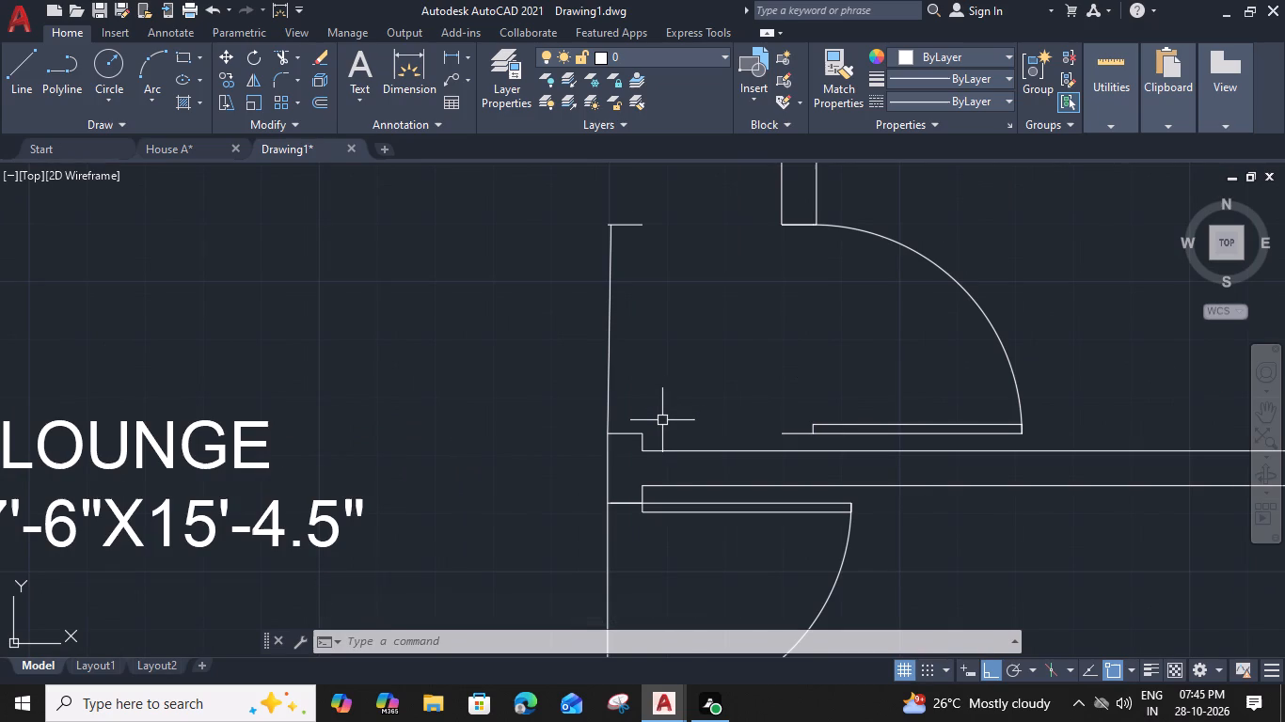
left_click(662, 420)
left_click(628, 440)
key("m")
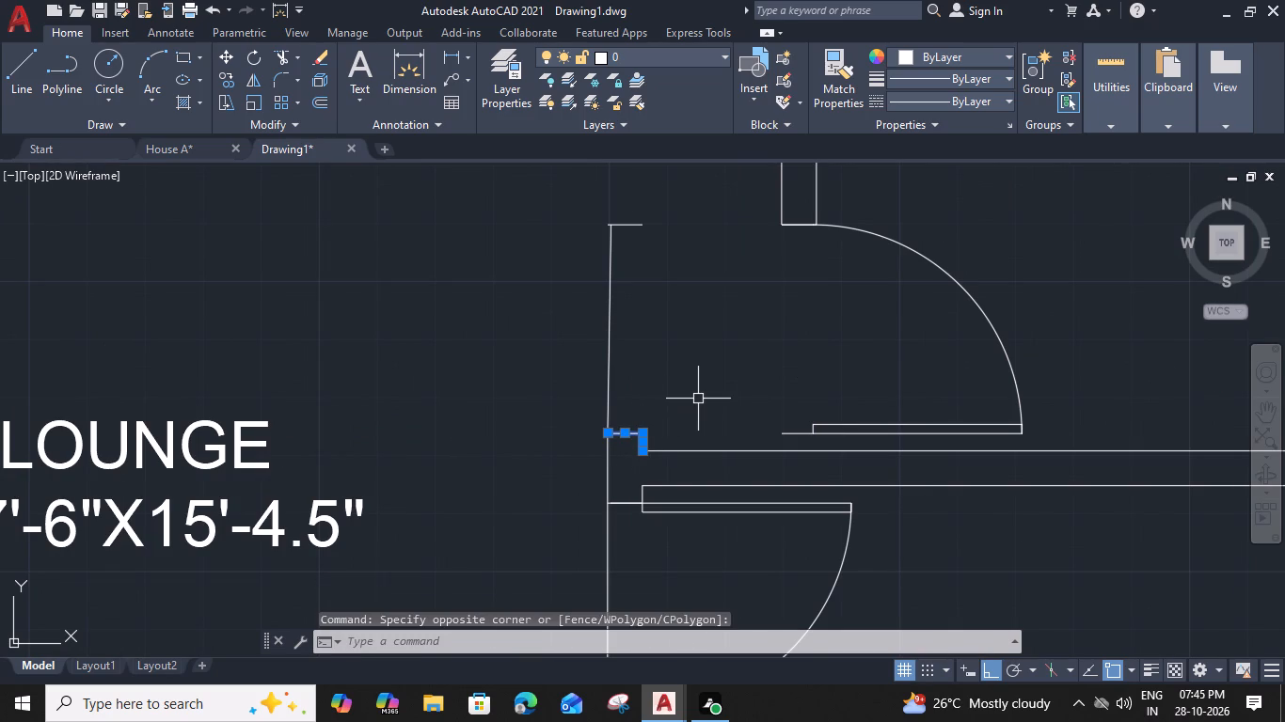
key("space")
scroll(681, 428, "up", 1)
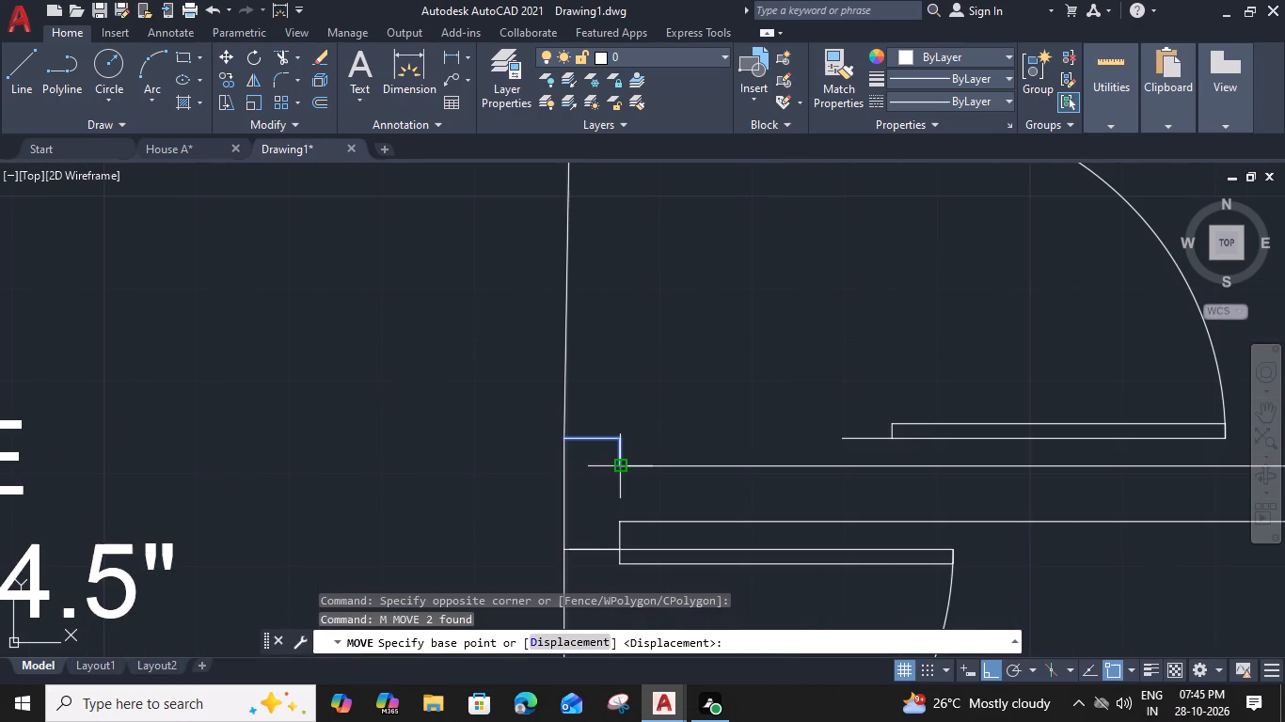
left_click(623, 466)
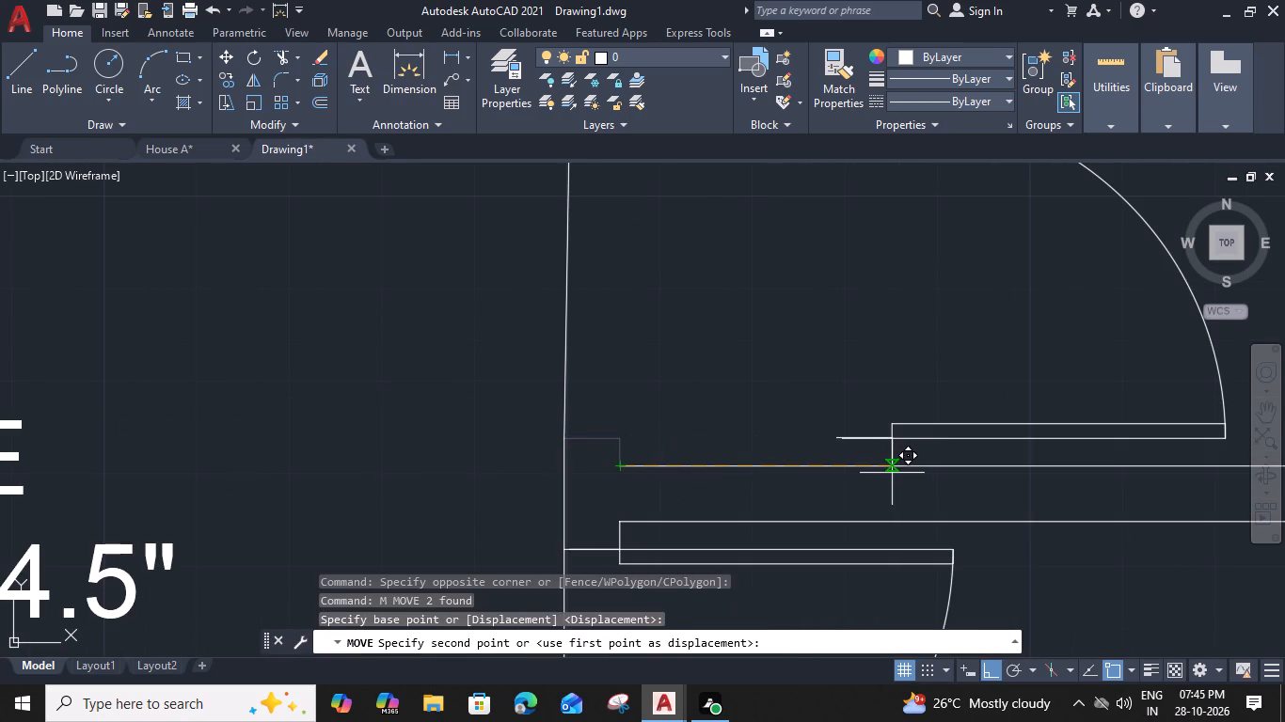
left_click(892, 473)
Move the two short jamb lines at the old west door opening along the wall to the relocated door's hinge end.
scroll(897, 489, "down", 1)
middle_click_drag(534, 463, 602, 447)
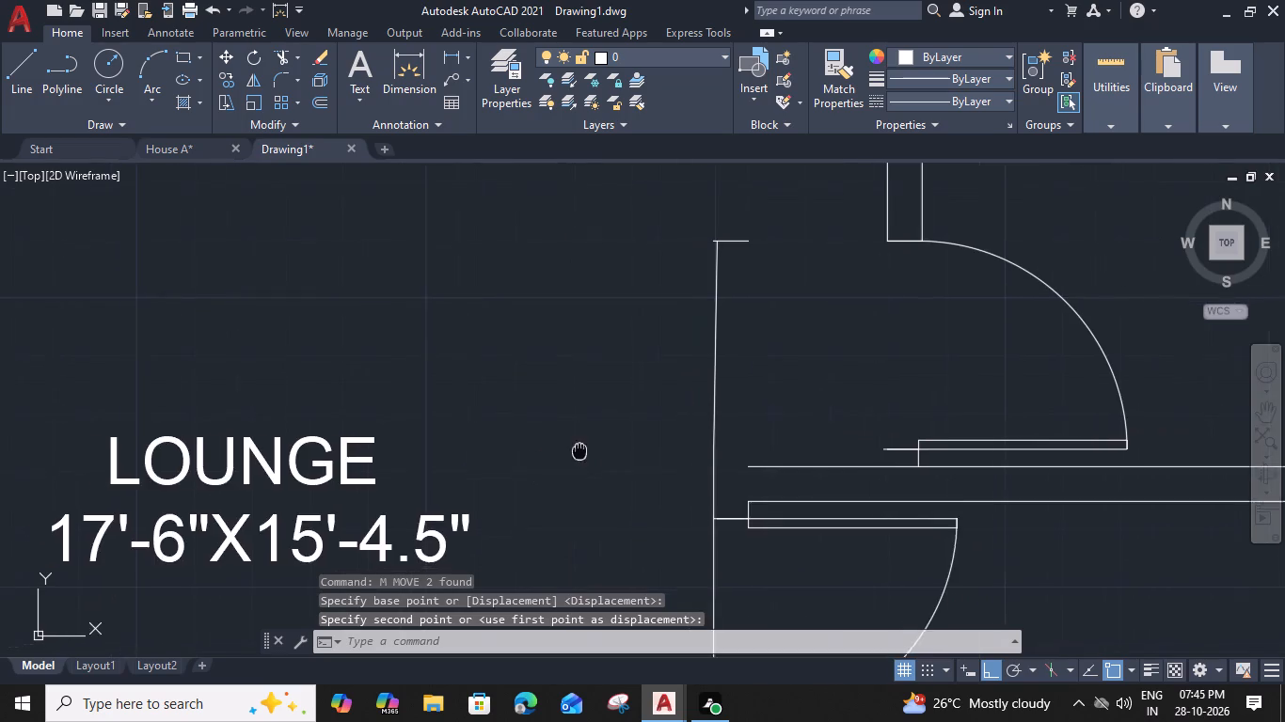
middle_click_drag(602, 447, 1281, 369)
middle_click_drag(547, 287, 749, 514)
scroll(703, 487, "up", 1)
left_click_drag(706, 481, 700, 492)
left_click(672, 509)
type("M")
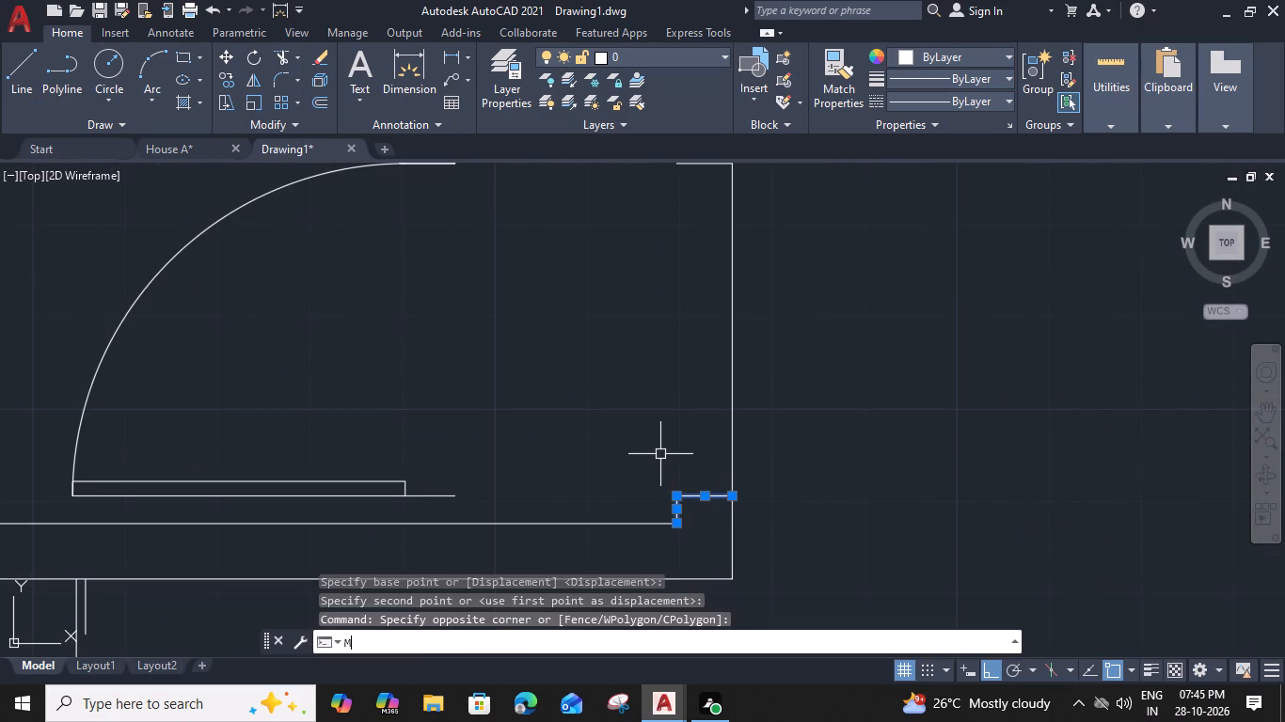
key("space")
left_click(675, 496)
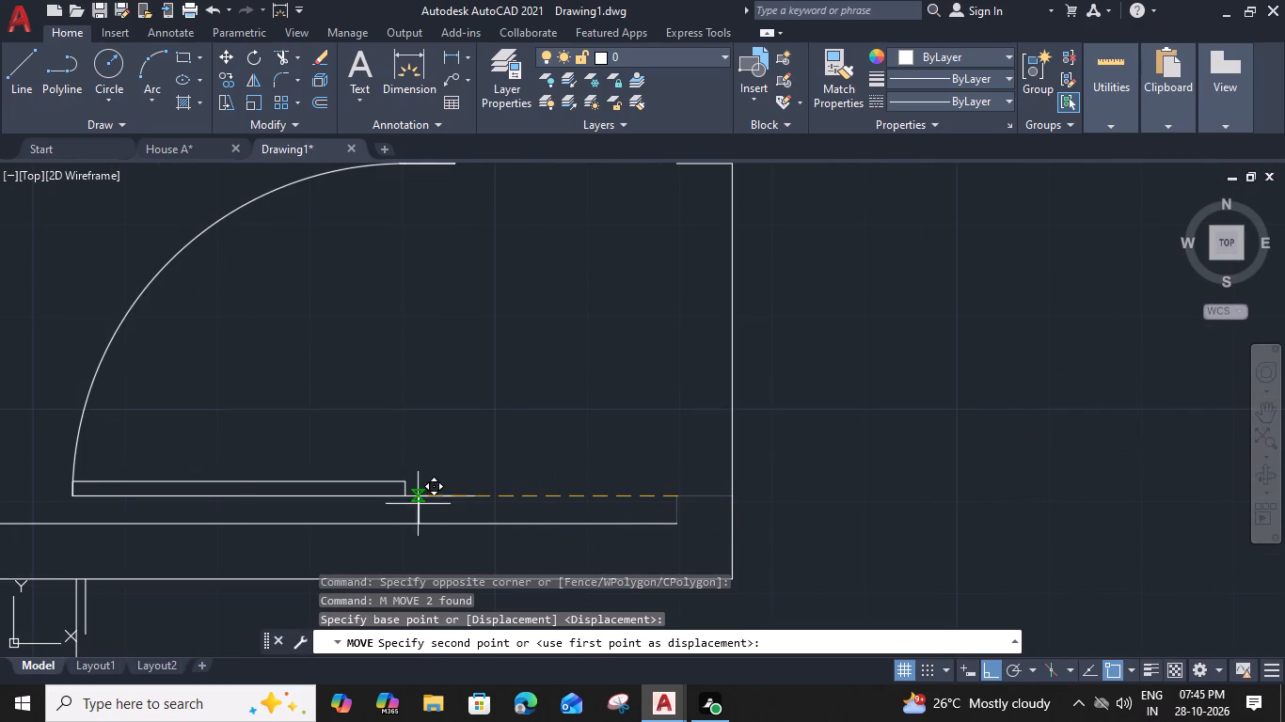
left_click(405, 501)
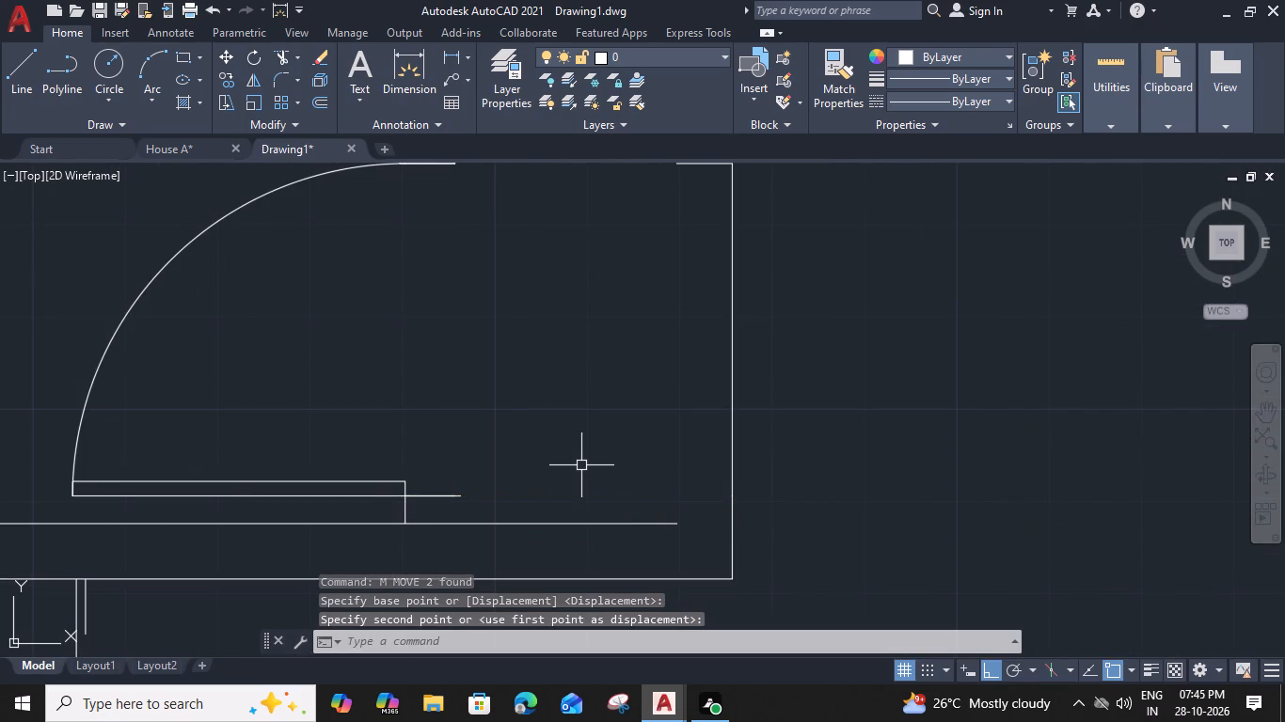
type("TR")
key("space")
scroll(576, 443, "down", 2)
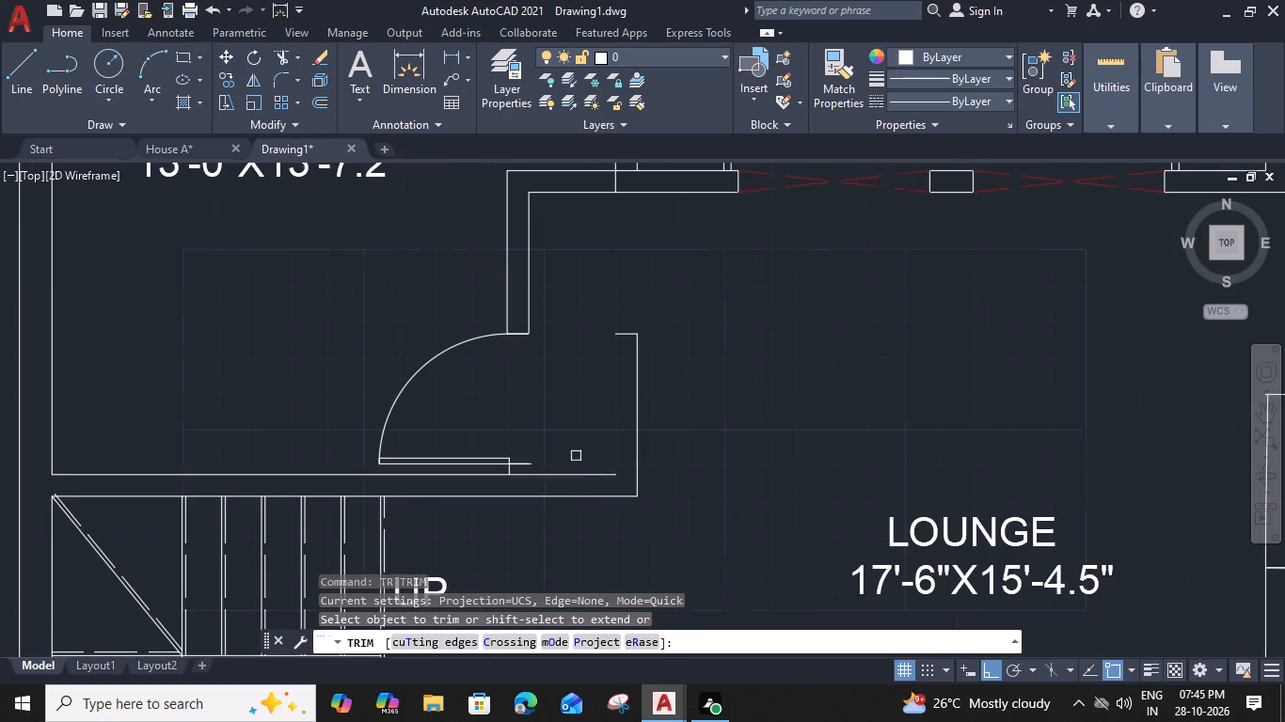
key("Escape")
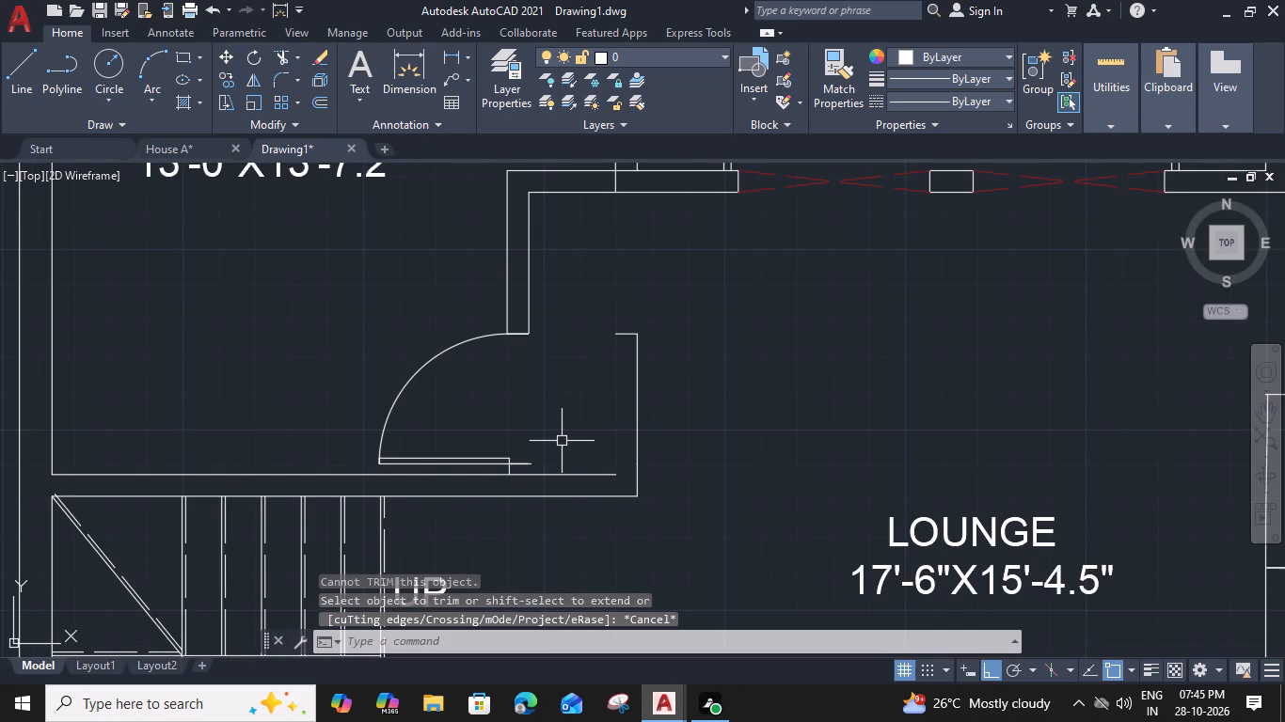
Draw a vertical line from the west door's jamb end down to the lower line of the wall above the stairs.
key("l")
key("space")
scroll(533, 477, "up", 2)
left_click(530, 447)
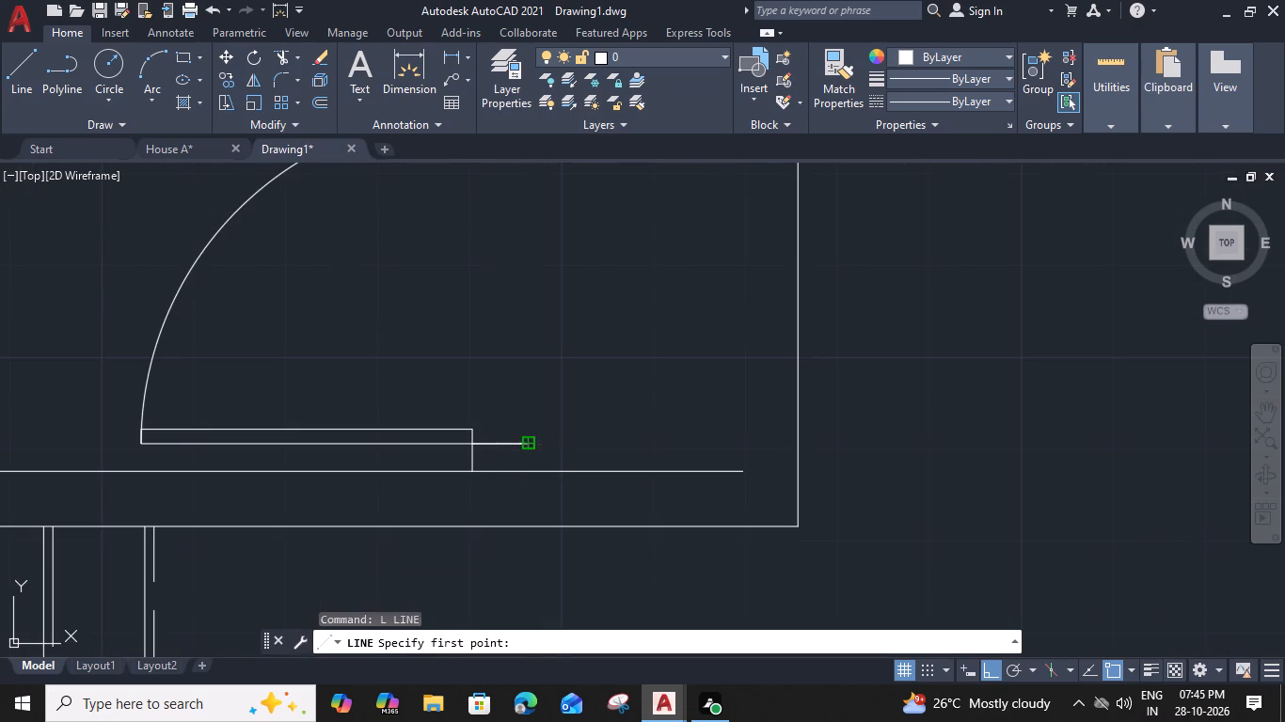
left_click(531, 524)
key("space")
scroll(531, 519, "down", 2)
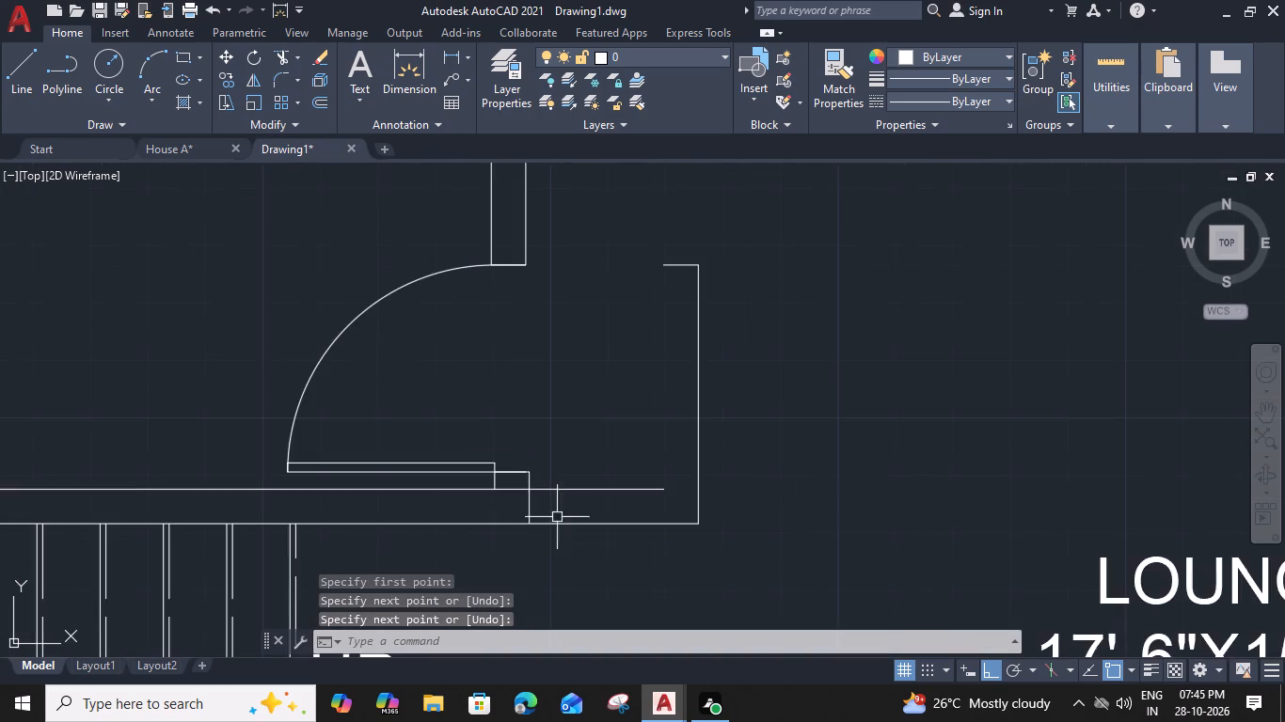
Draw a vertical line from the east door's jamb end down to the lower line of the wall between the bedrooms.
middle_click_drag(913, 473, 0, 397)
key("space")
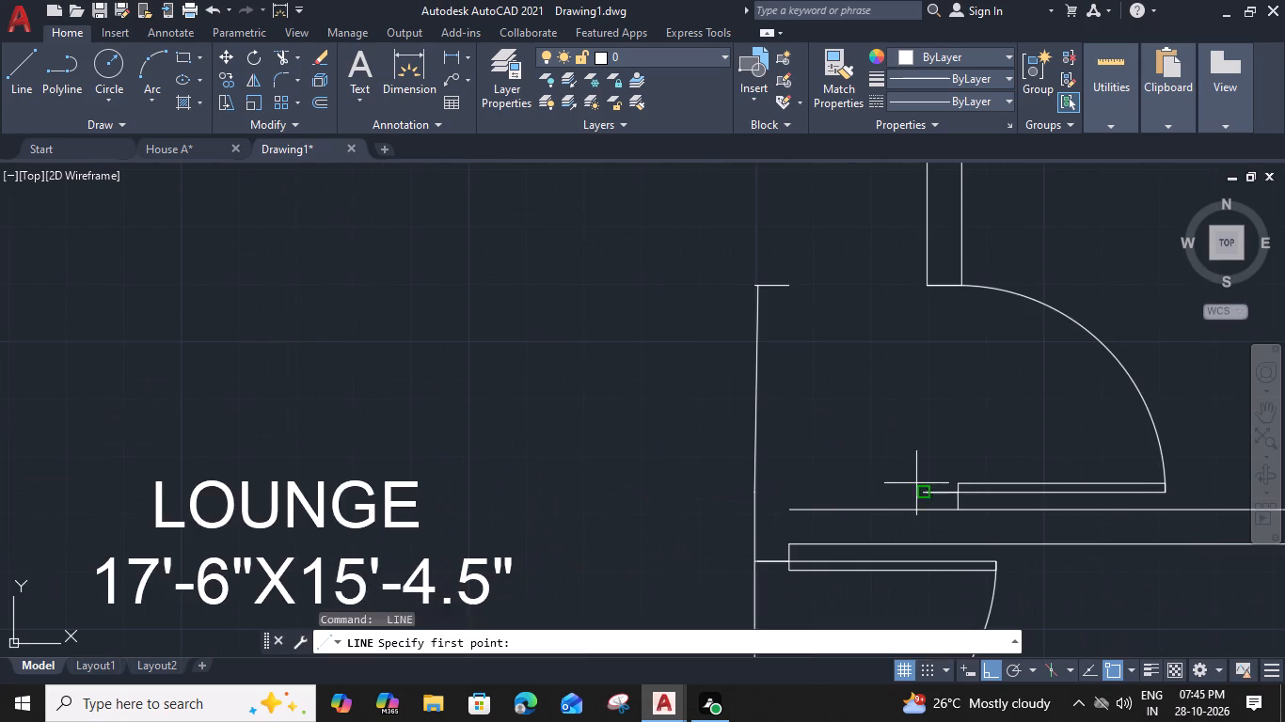
scroll(919, 494, "up", 2)
left_click_drag(926, 479, 925, 499)
middle_click_drag(927, 535, 912, 390)
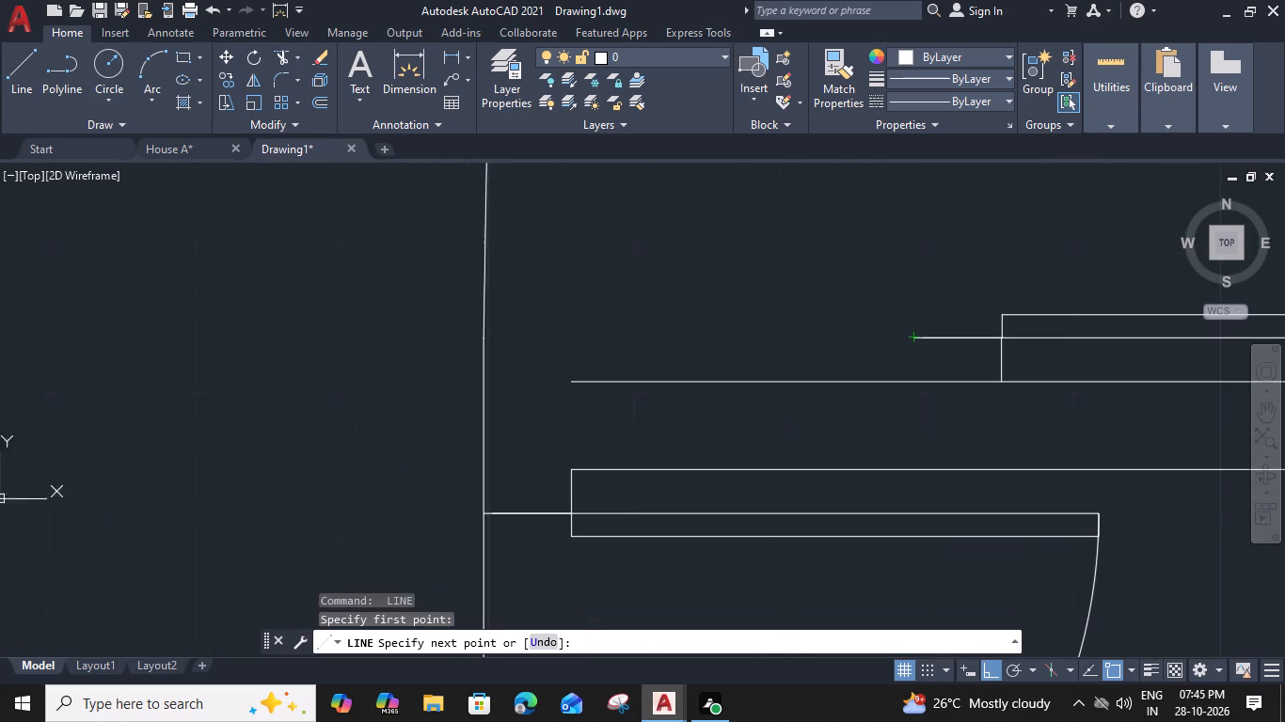
left_click(910, 464)
key("Escape")
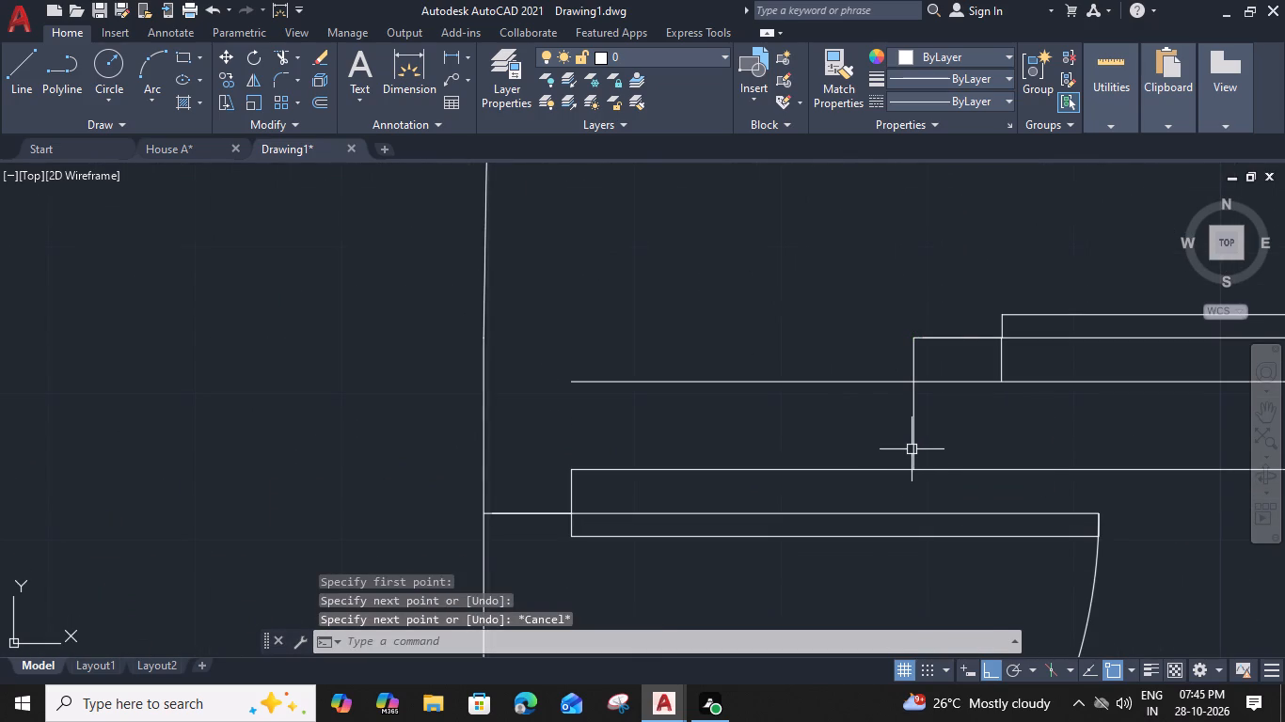
Trim away the wall lines projecting past the west door's new jamb, the old west lounge wall and its leftover jamb line.
scroll(960, 335, "down", 1)
type("TR")
key("space")
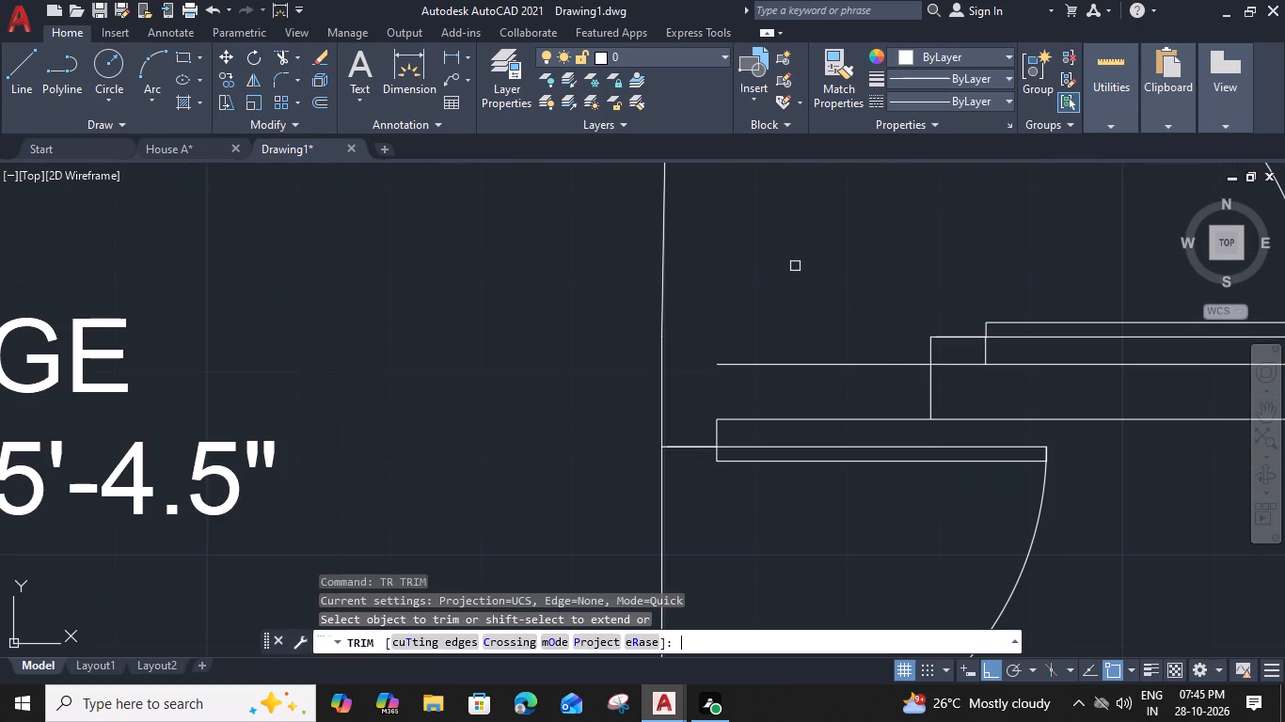
scroll(795, 266, "down", 4)
middle_click_drag(795, 266, 798, 268)
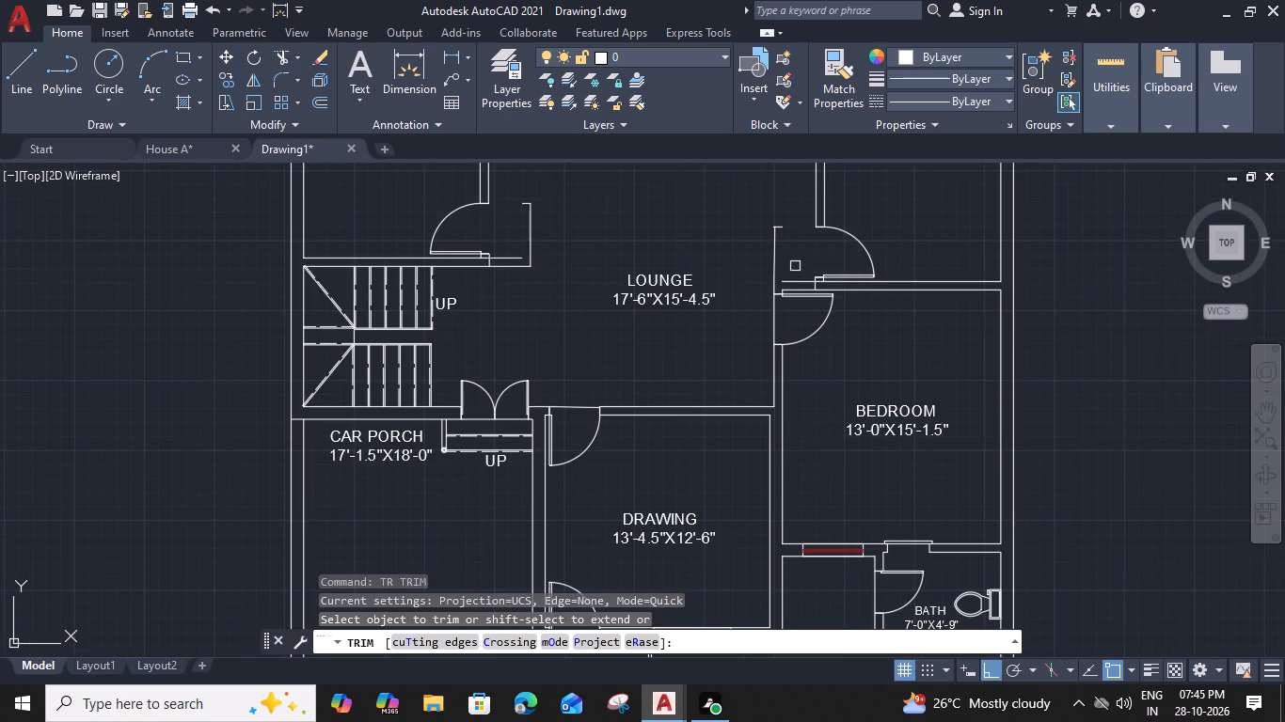
middle_click_drag(798, 268, 835, 347)
left_click(515, 235)
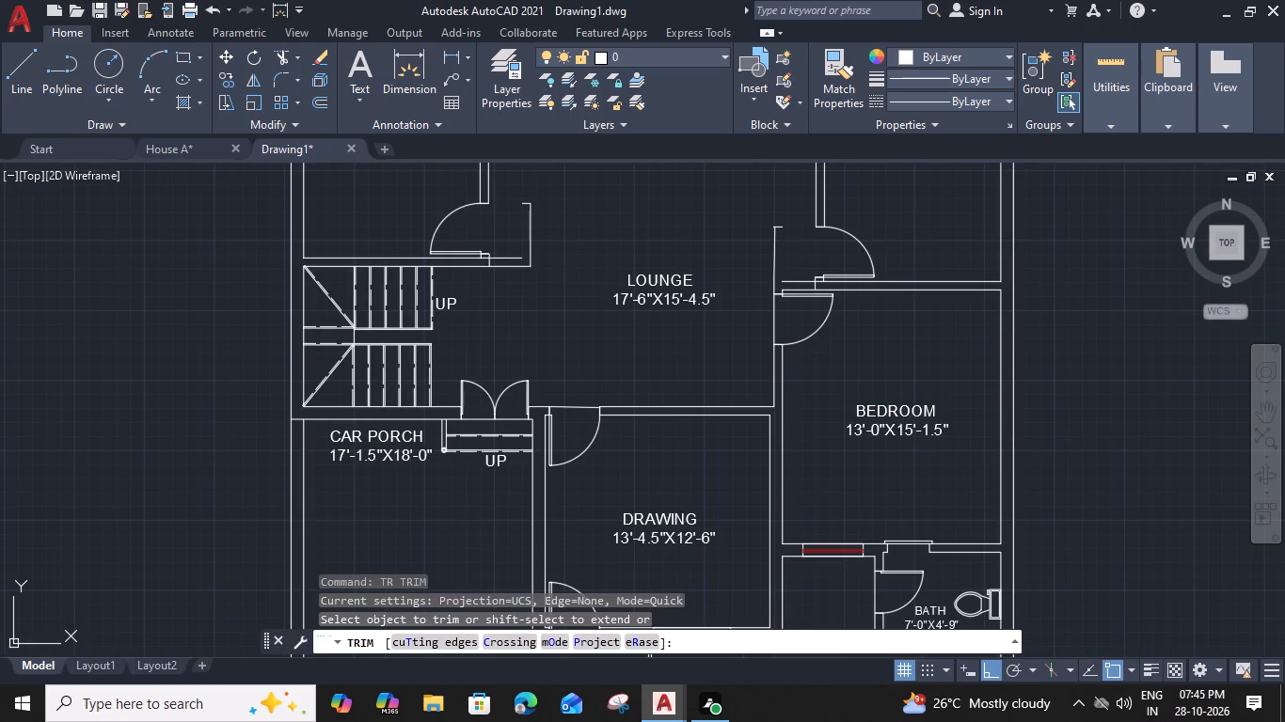
left_click(503, 290)
left_click(527, 251)
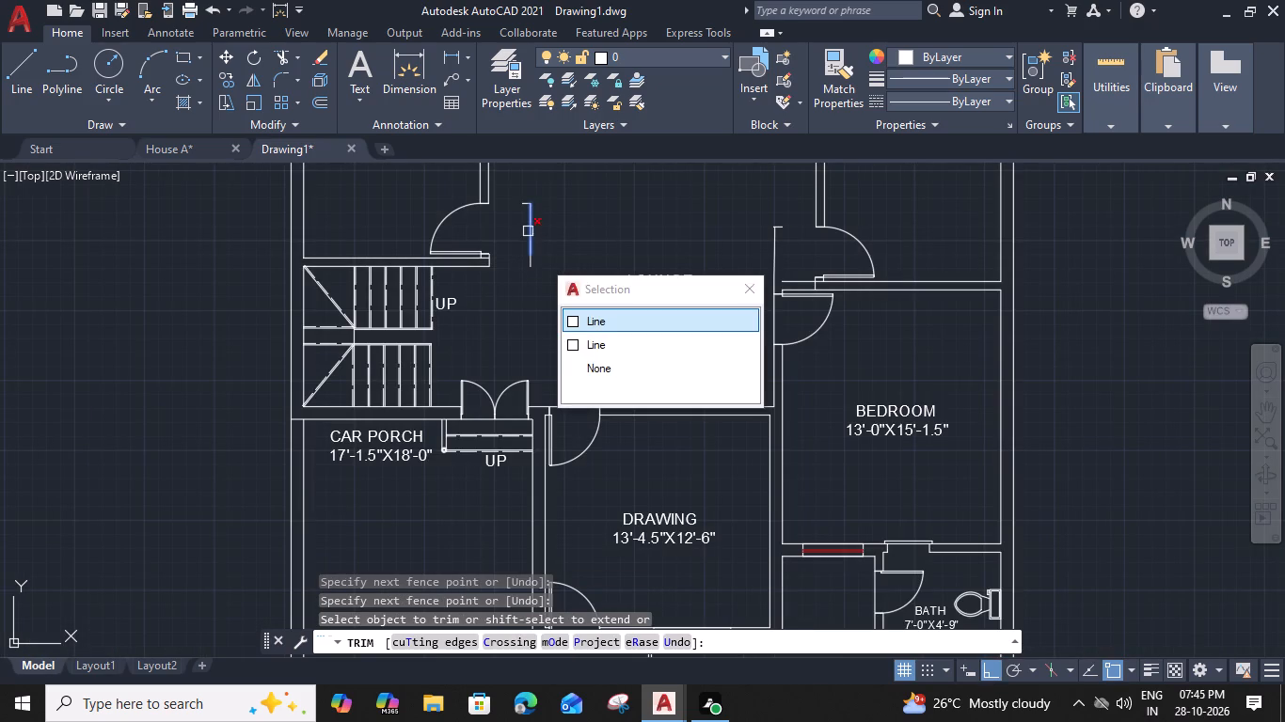
left_click(528, 231)
left_click(534, 274)
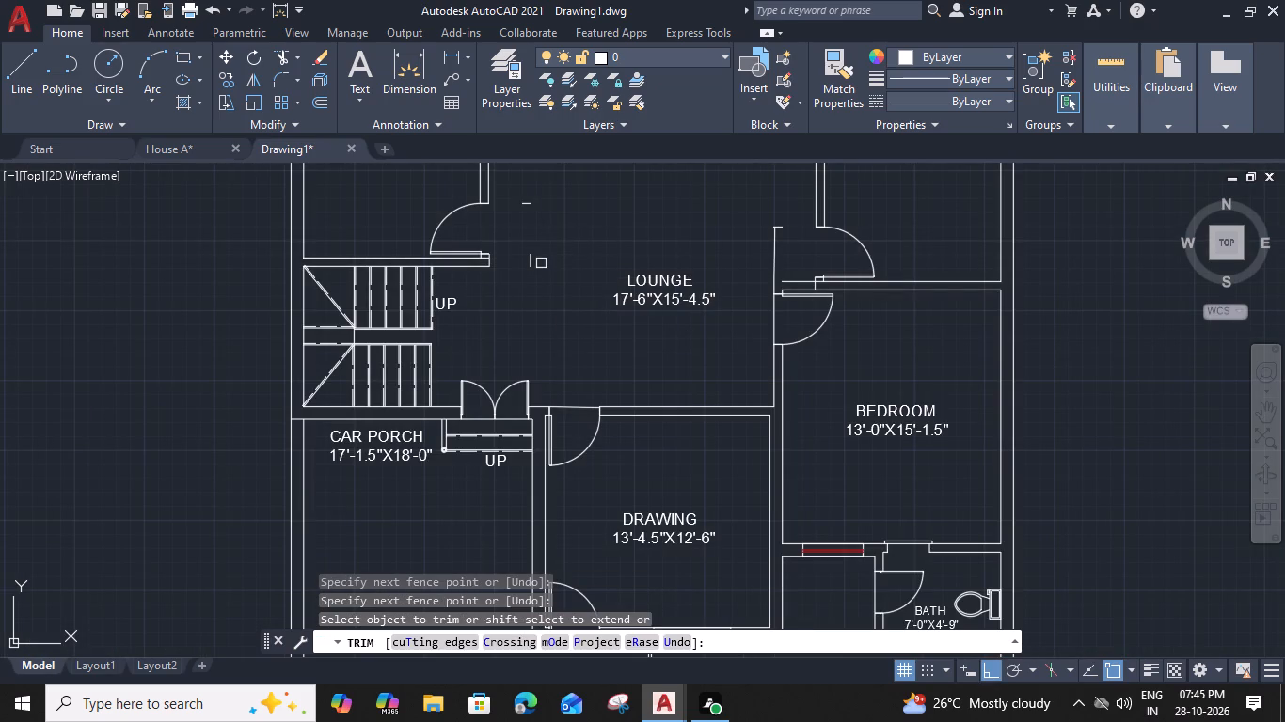
left_click(533, 262)
left_click(529, 186)
left_click(524, 235)
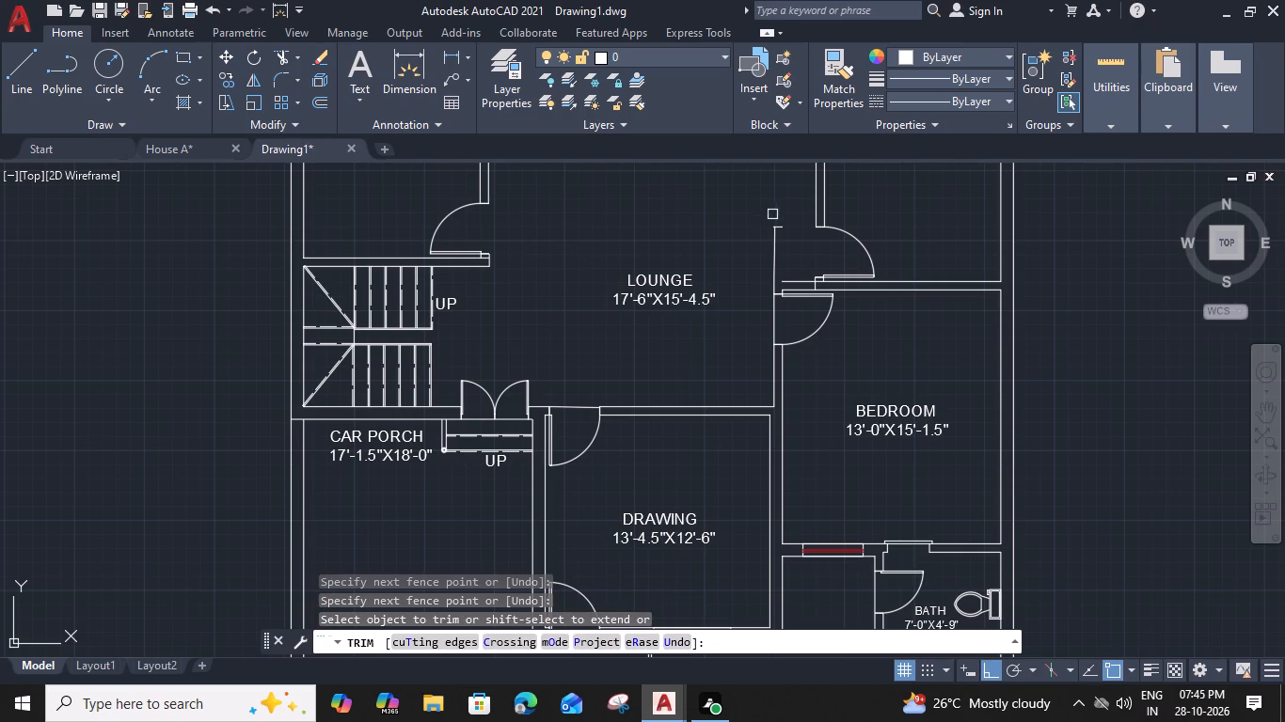
Trim away the old east lounge wall, its leftover jamb line and the wall line projecting past the east door's new jamb.
left_click(793, 207)
left_click(765, 252)
scroll(784, 225, "up", 3)
left_click(784, 215)
left_click(716, 252)
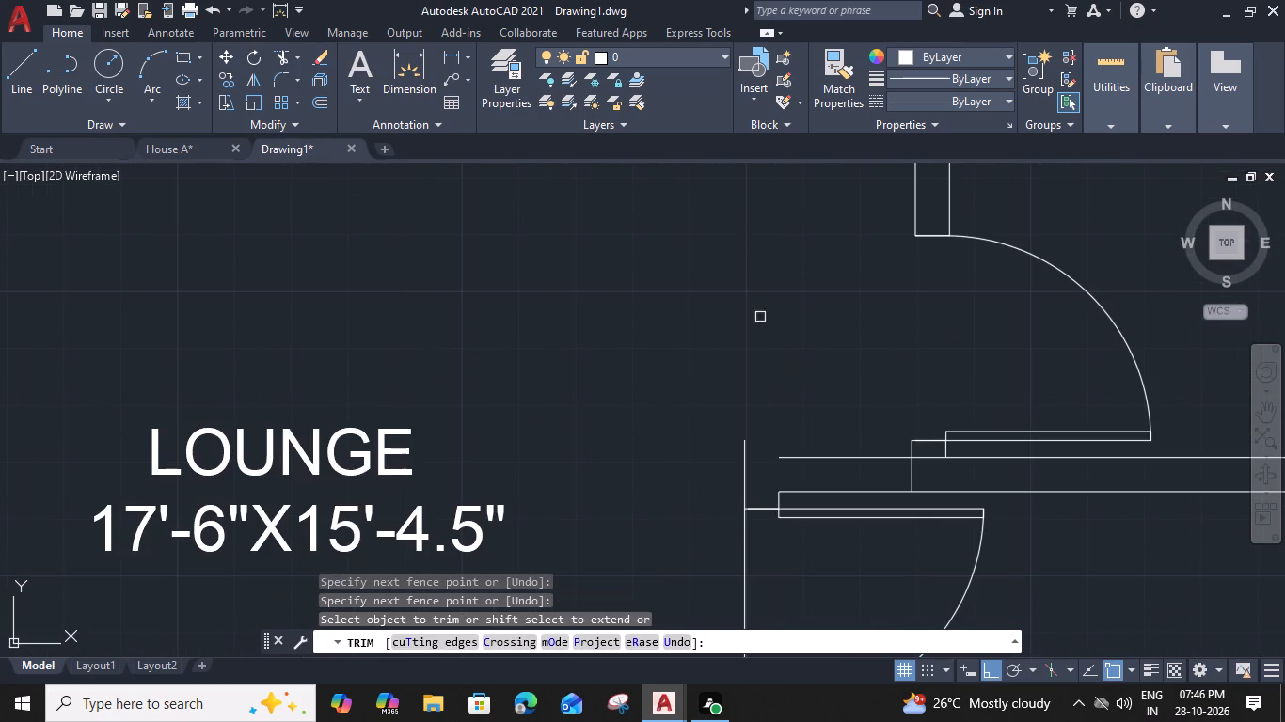
middle_click_drag(766, 436, 771, 352)
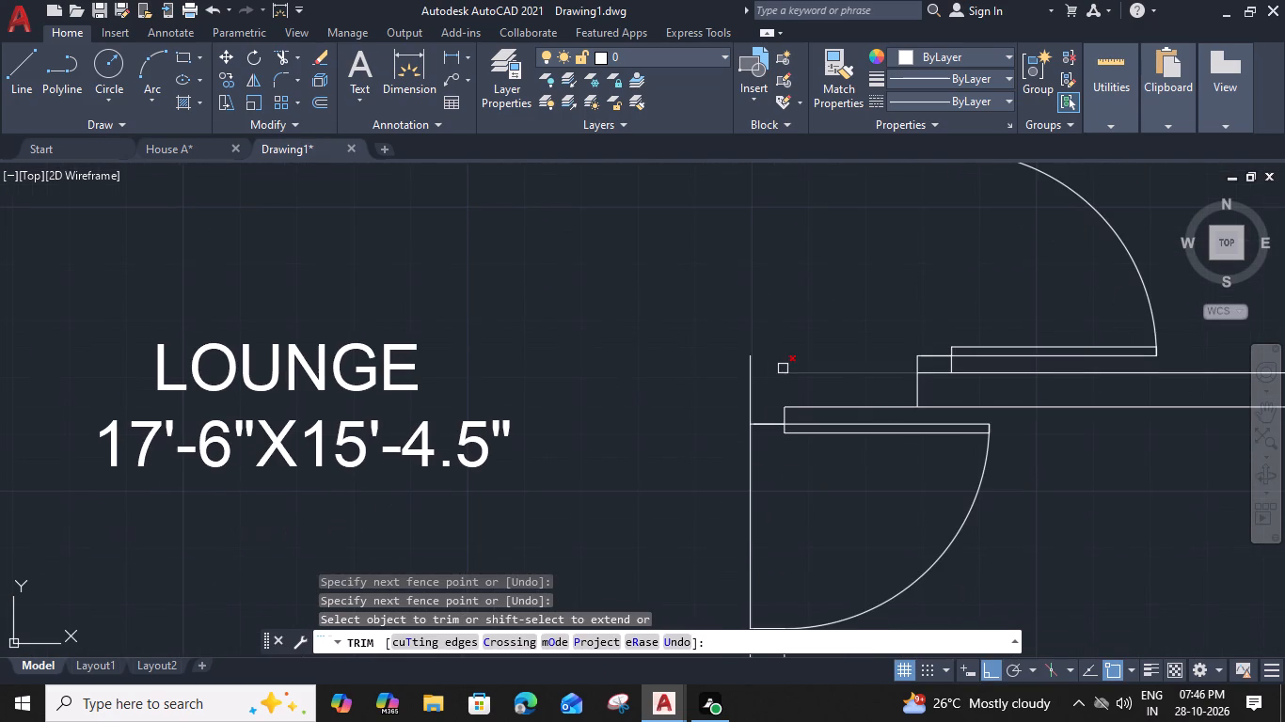
left_click(817, 371)
left_click(752, 374)
key("Escape")
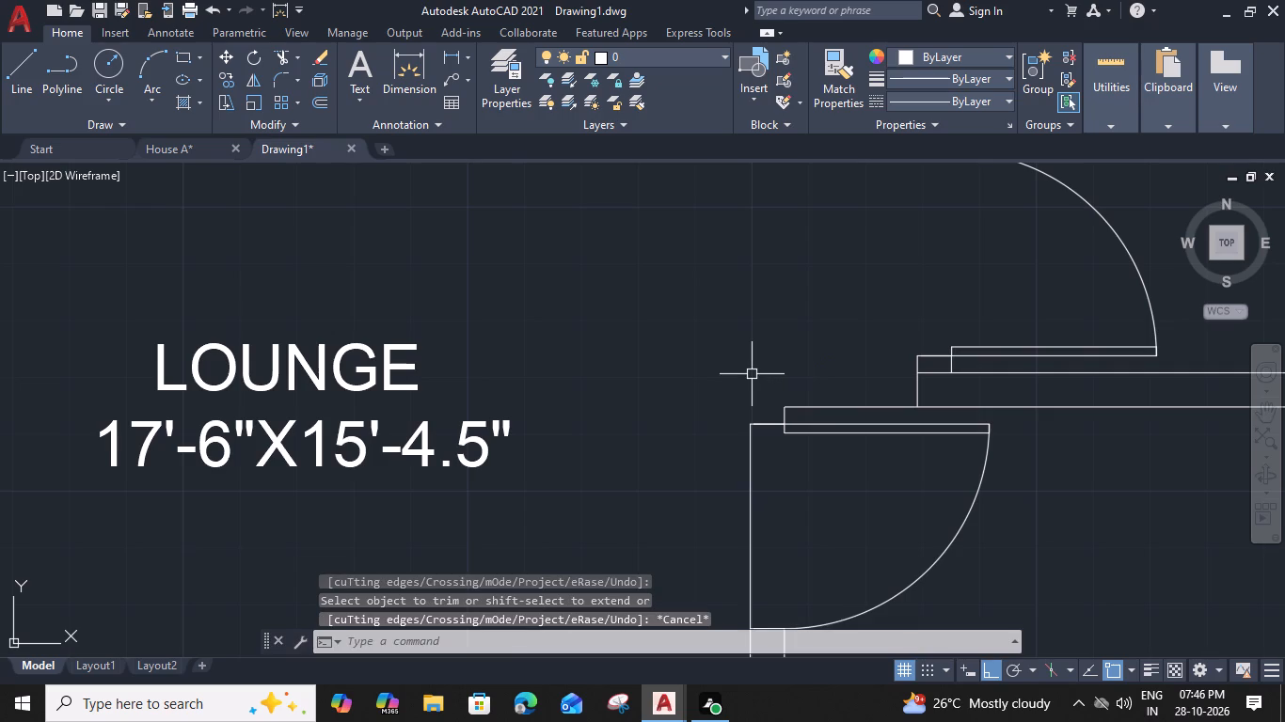
Examine the reworked lounge, kitchen and bedroom layout across the whole floor plan.
scroll(752, 373, "down", 3)
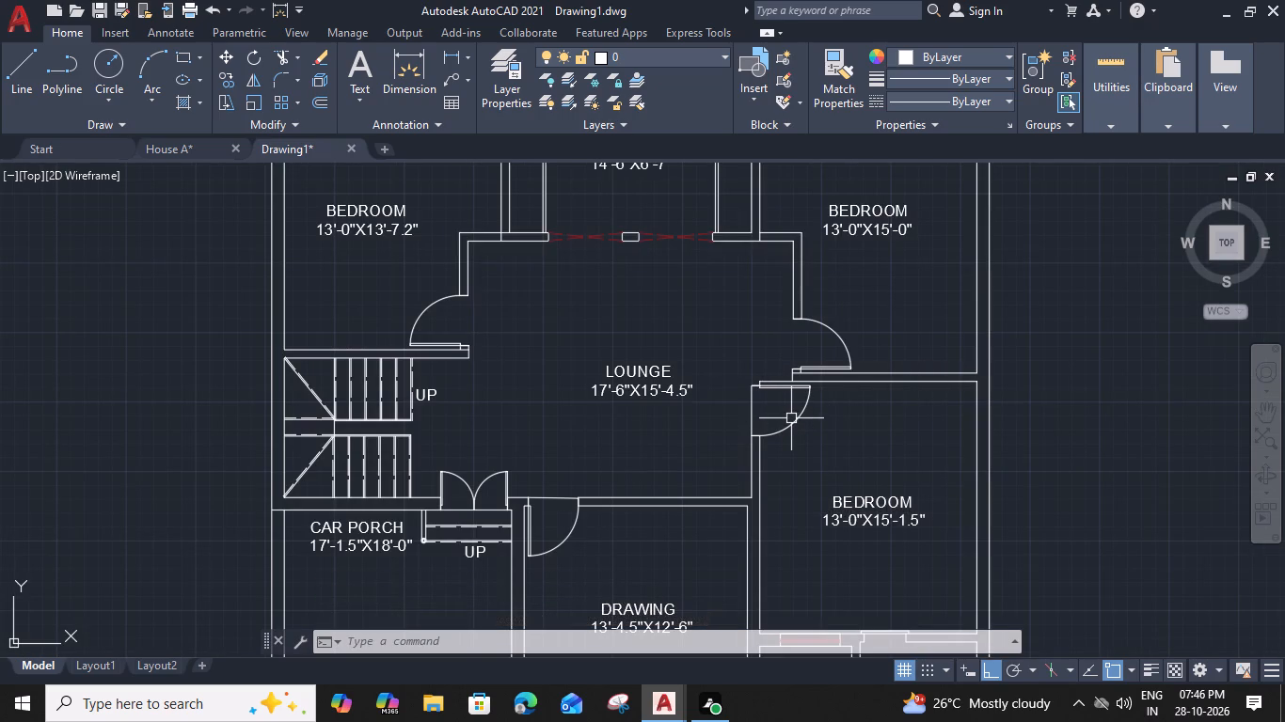
scroll(602, 396, "down", 1)
middle_click_drag(577, 384, 658, 448)
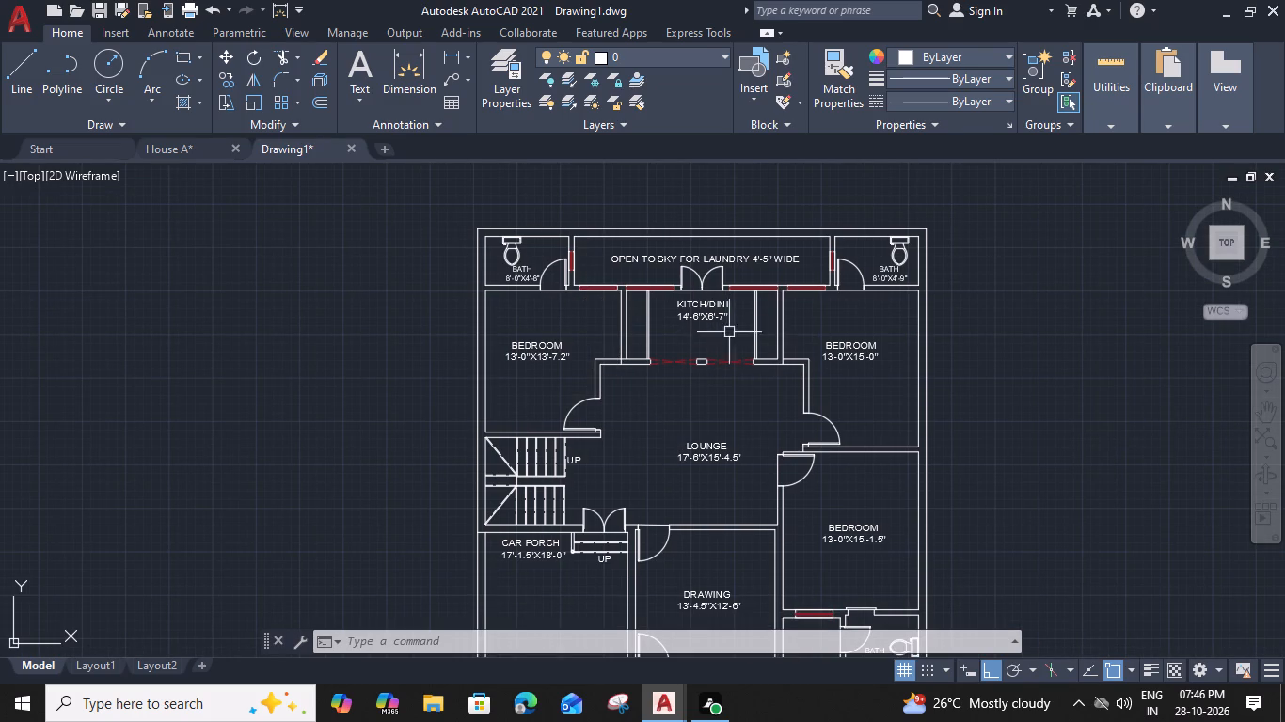
scroll(580, 326, "up", 1)
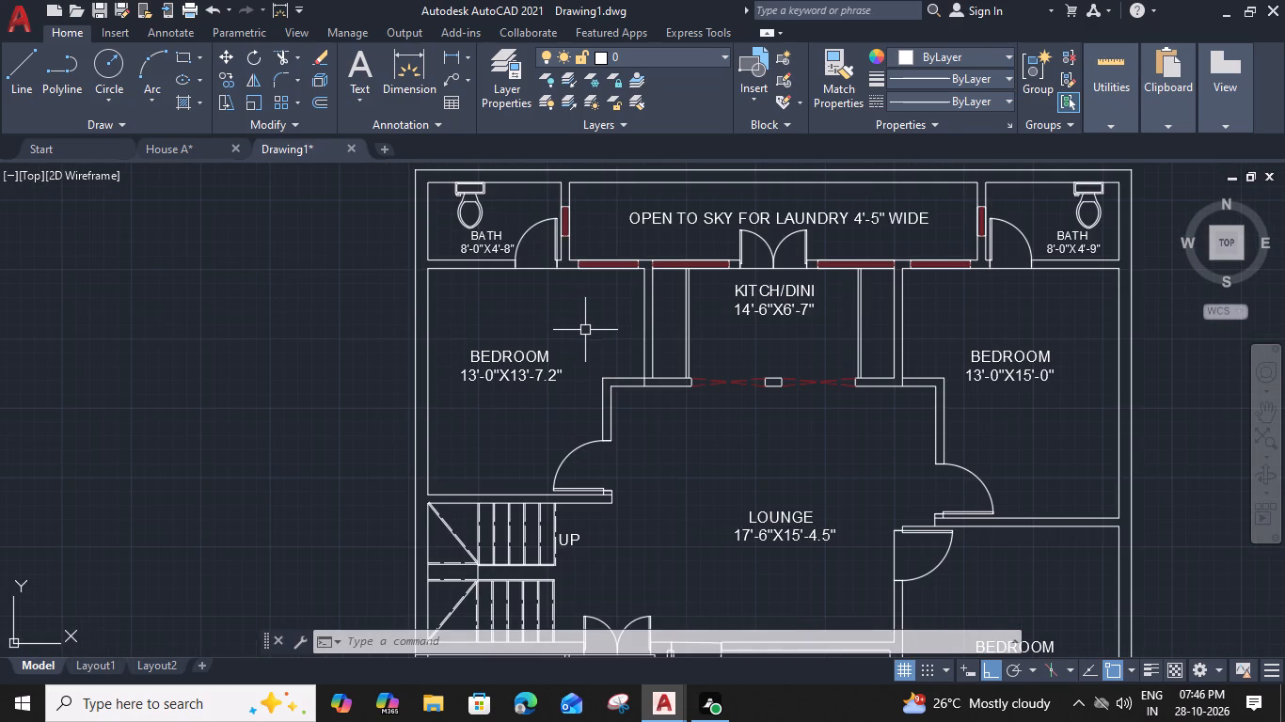
middle_click_drag(590, 340, 579, 365)
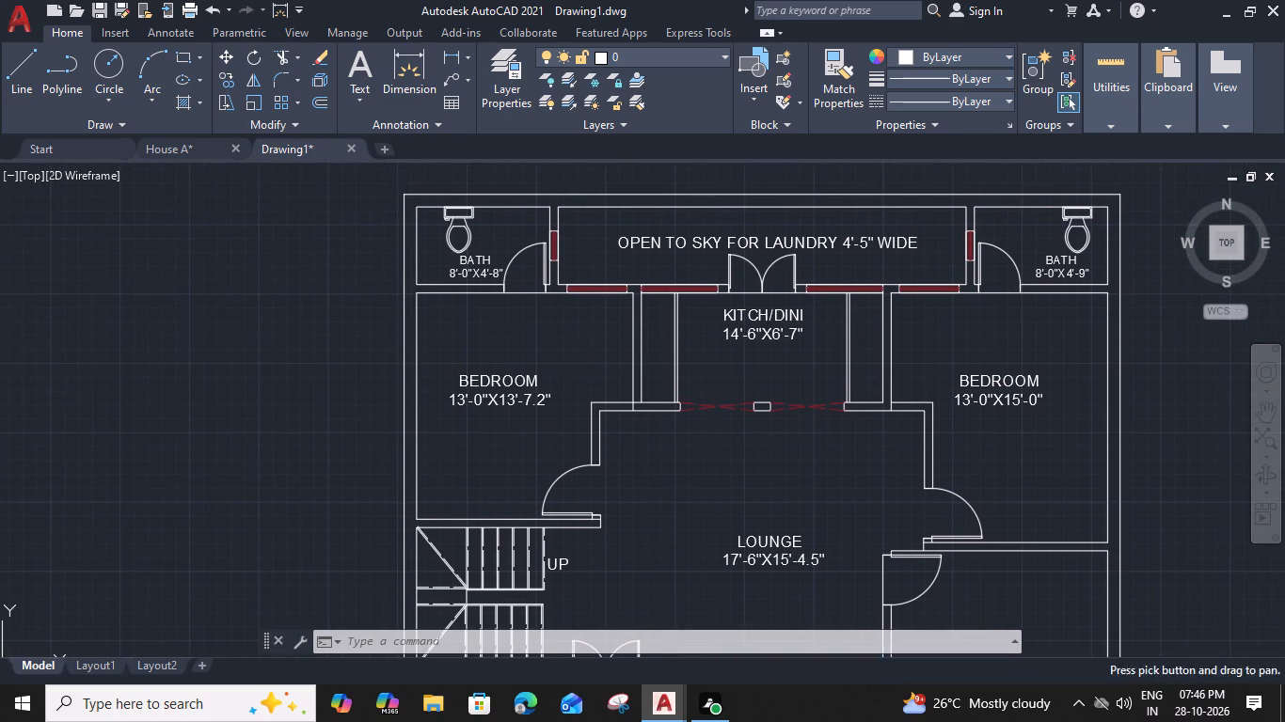
scroll(625, 354, "down", 1)
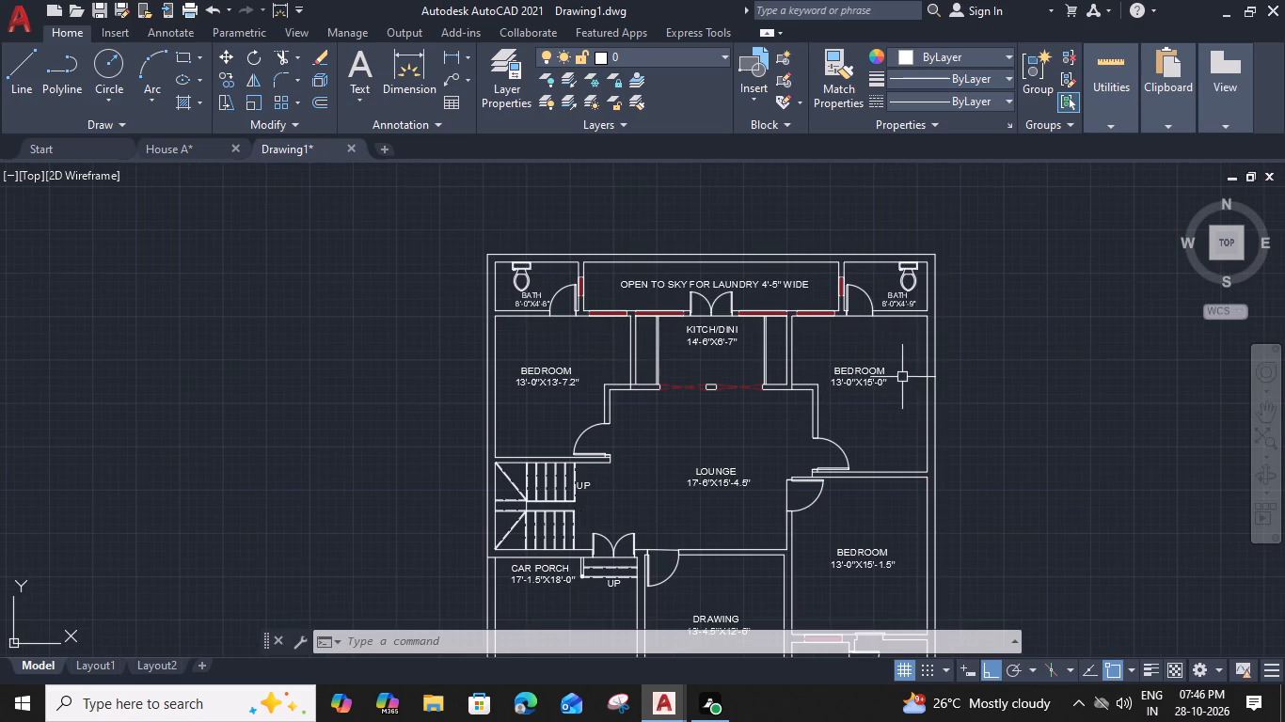
middle_click_drag(860, 526, 878, 498)
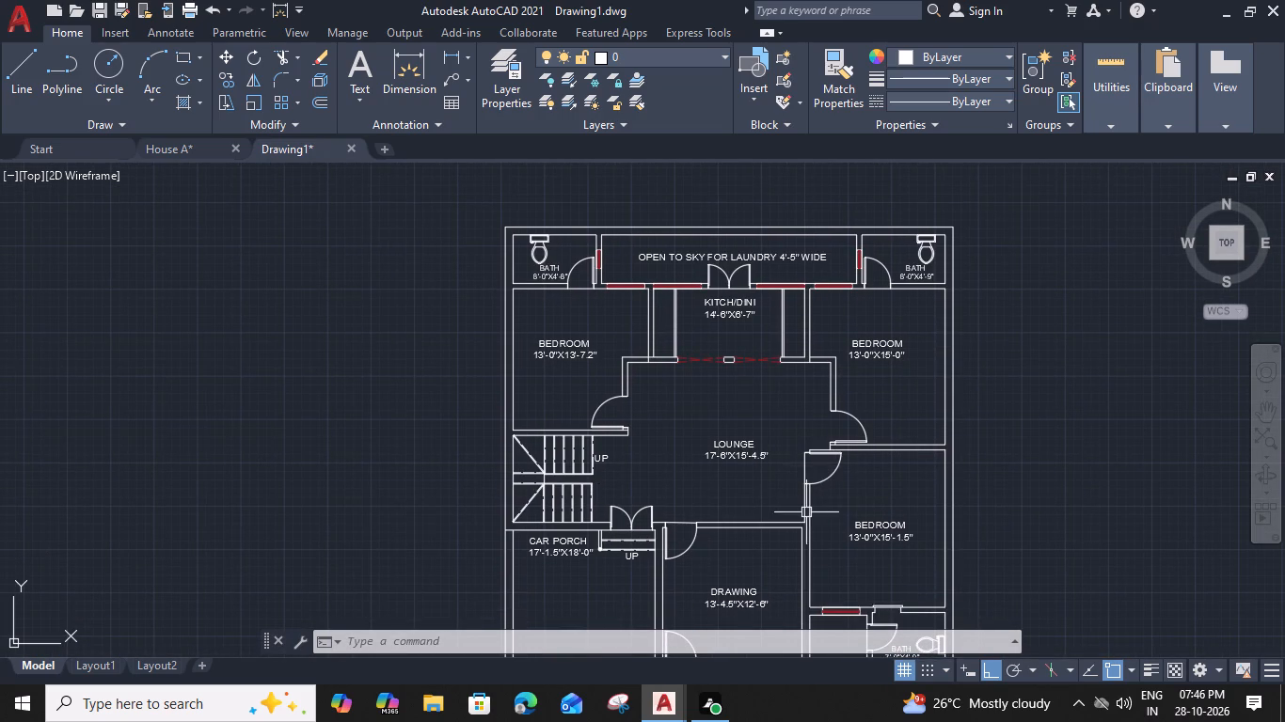
Insert a Trees - Imperial block from the architectural tool palette into the west side of the lounge.
key("ctrl+3")
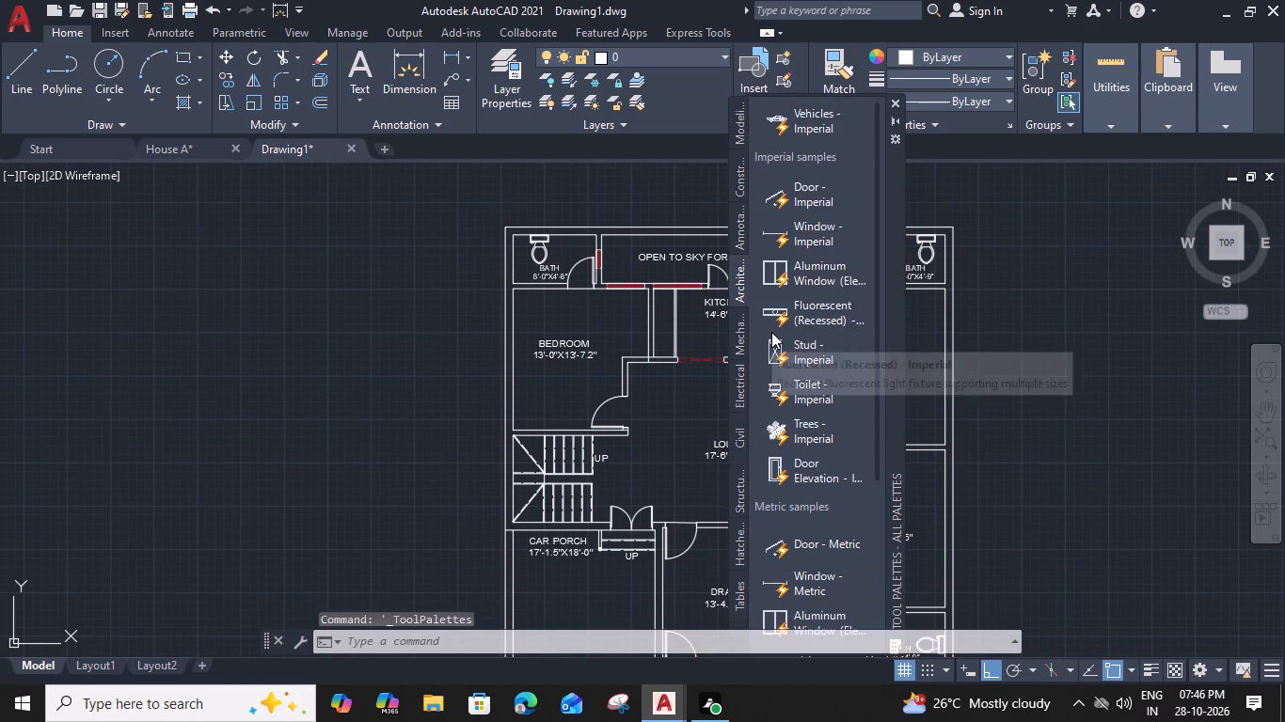
left_click(785, 429)
middle_click_drag(778, 498, 780, 184)
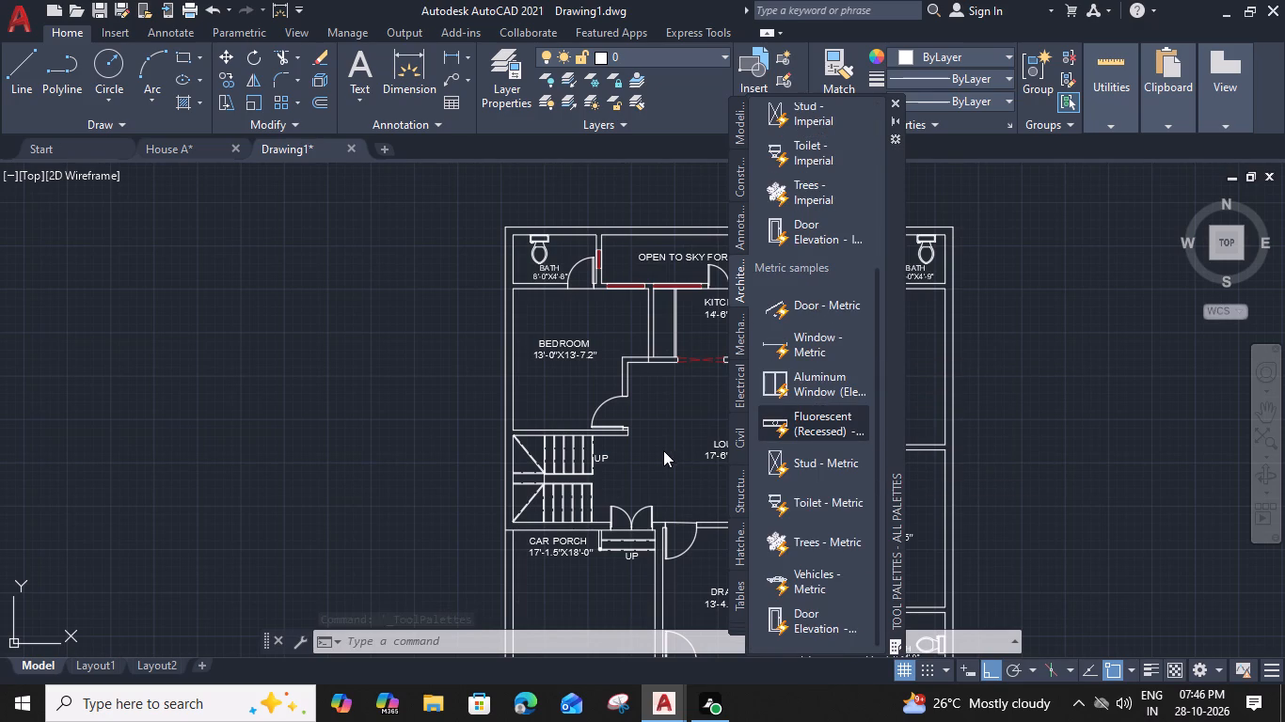
scroll(769, 373, "up", 5)
scroll(789, 180, "up", 4)
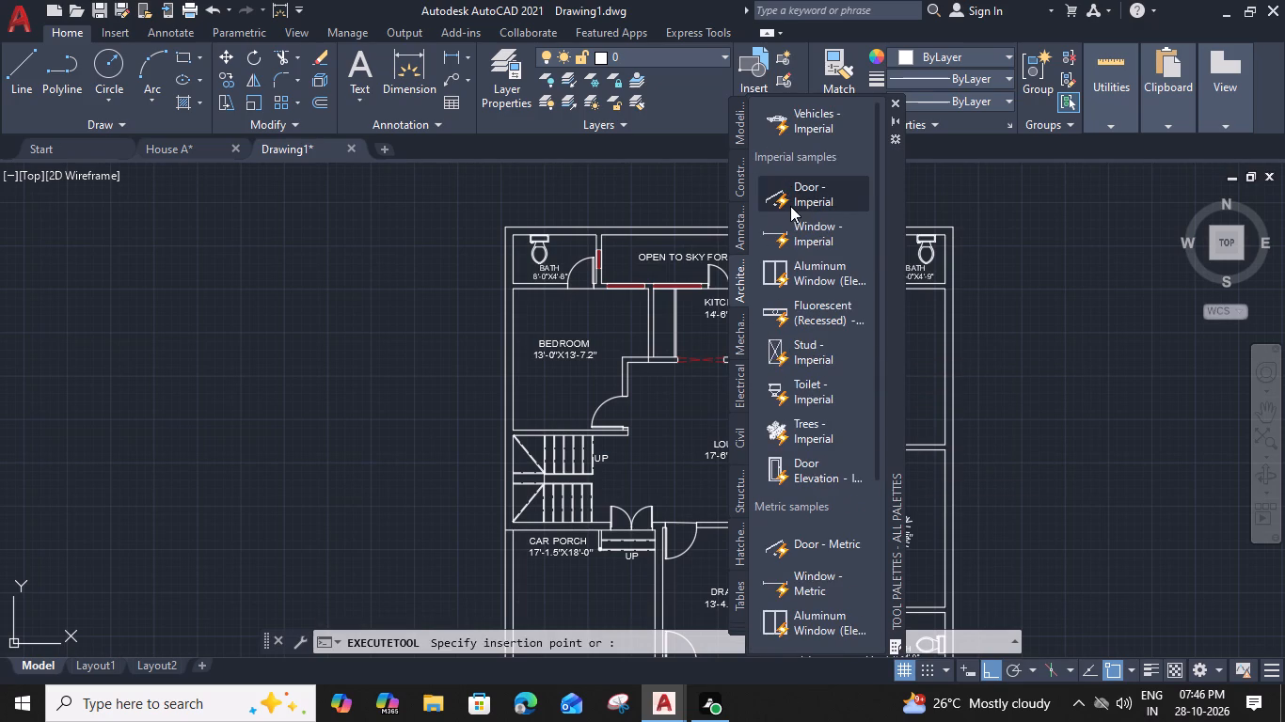
scroll(791, 227, "up", 7)
left_click(773, 420)
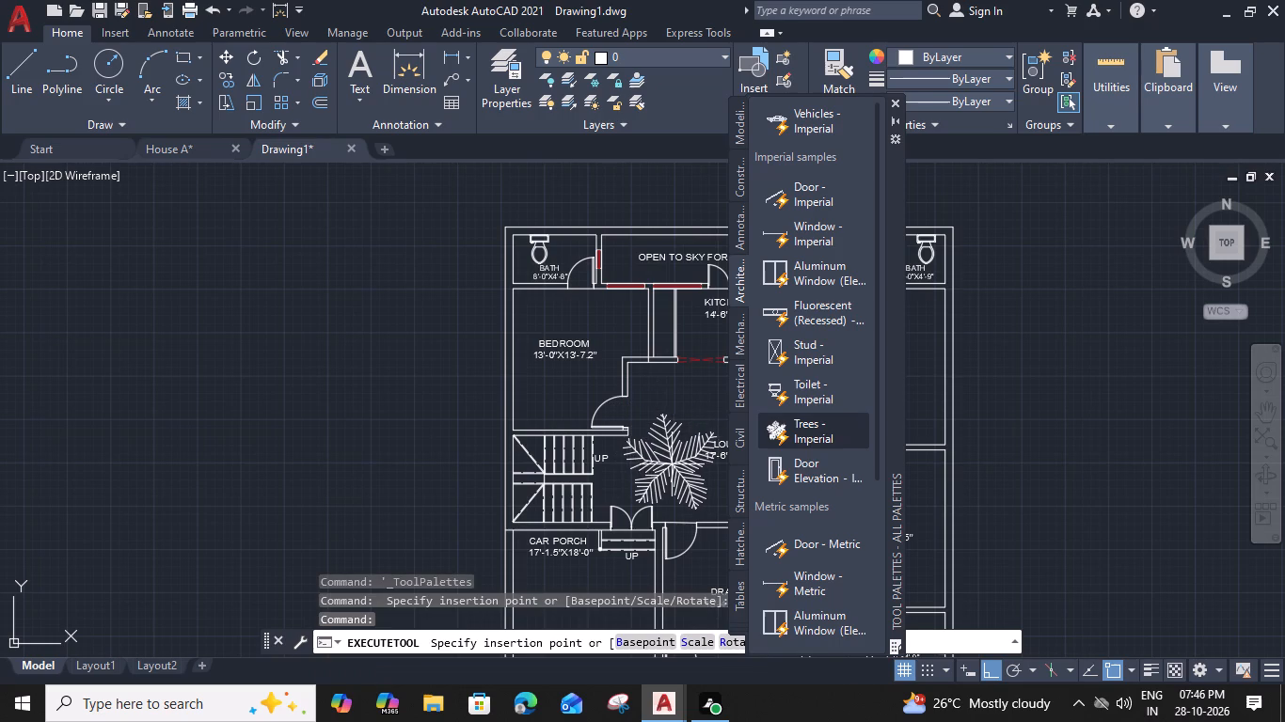
left_click(672, 464)
left_click(891, 102)
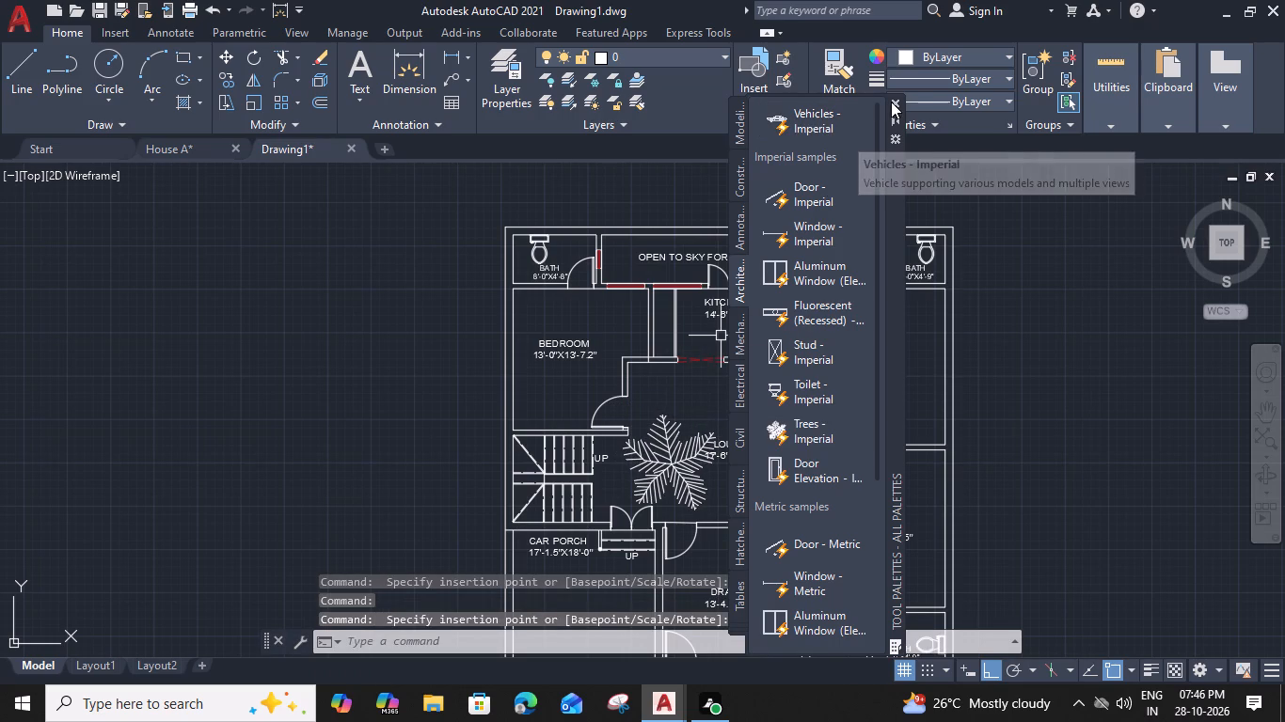
Move the tree block from the lounge to the front of the house, beside the 7'-0"X4'-9" bath.
left_click(674, 455)
key("m")
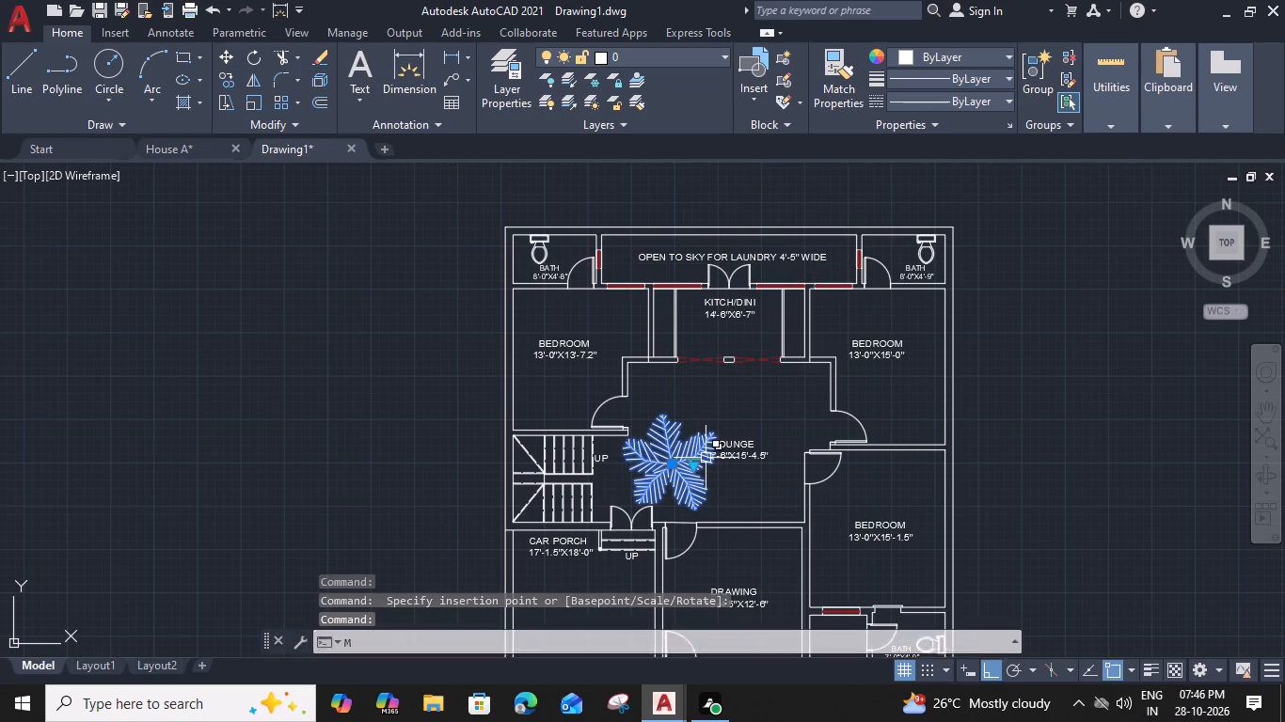
key("space")
left_click(698, 506)
middle_click_drag(767, 551, 767, 425)
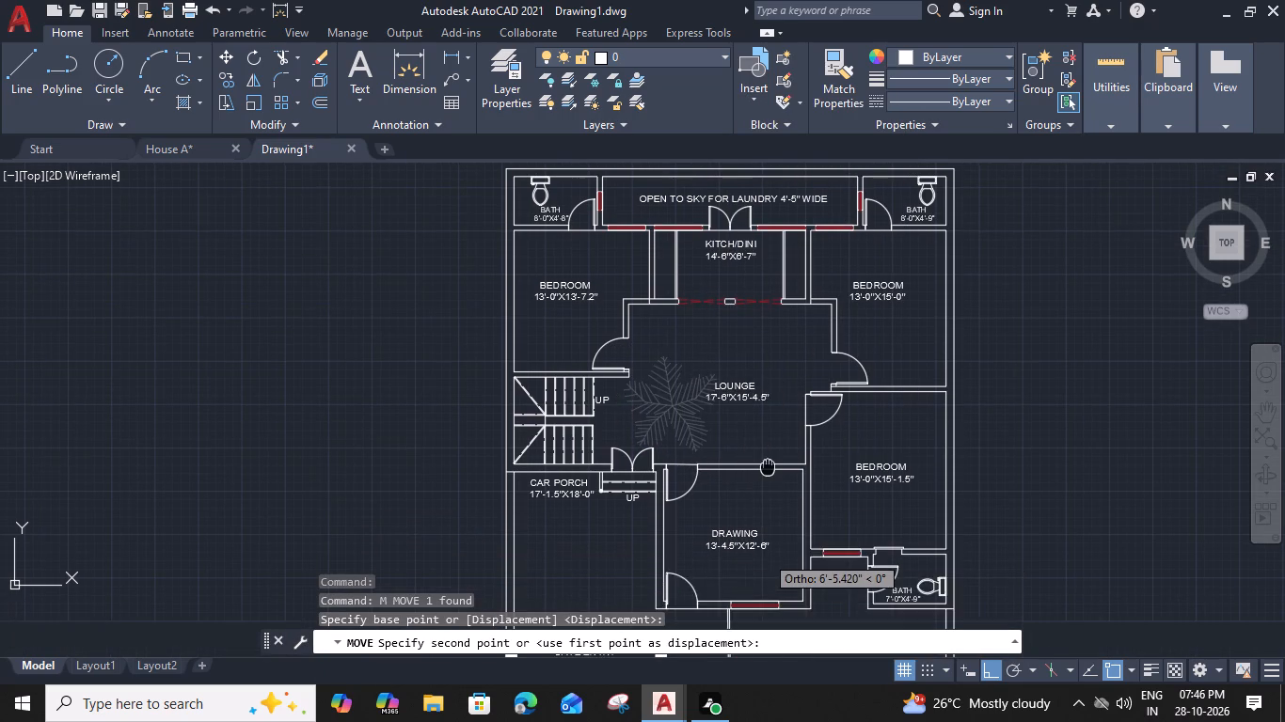
middle_click_drag(767, 425, 767, 226)
left_click(865, 347)
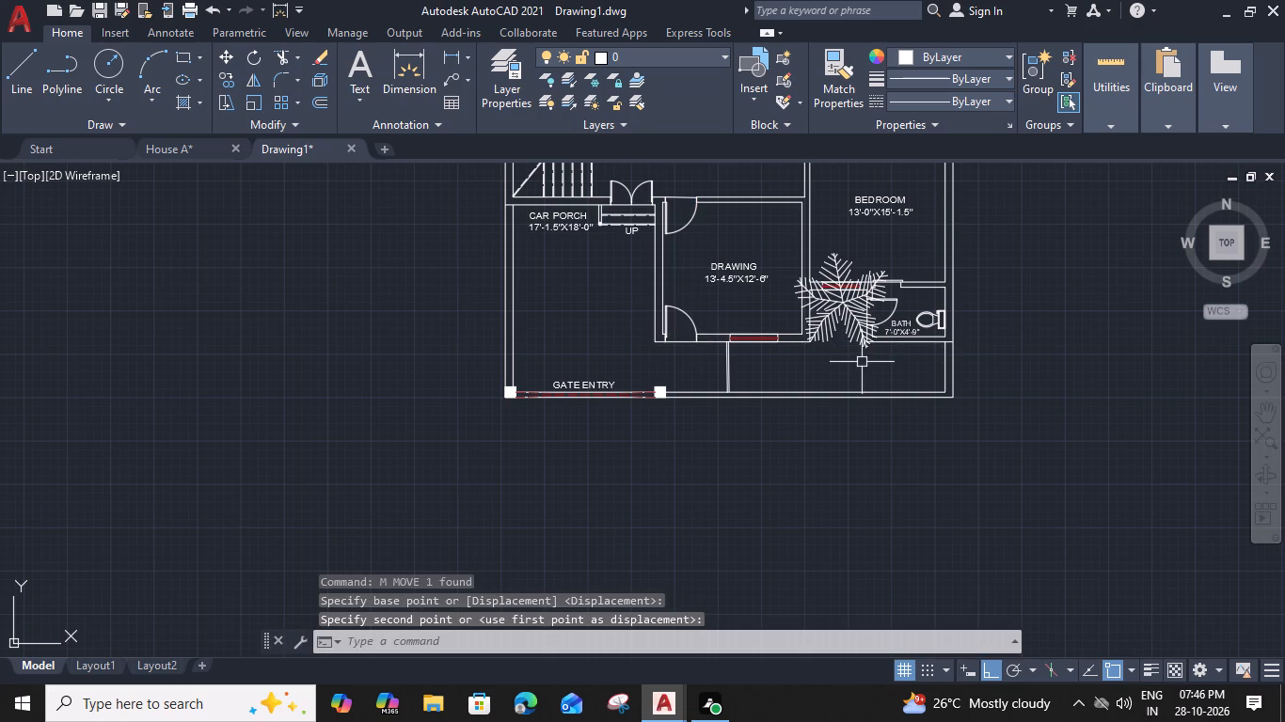
Scale the tree block down about its centre so it fits in the open recess west of the bath.
left_click(850, 308)
type("SC")
key("space")
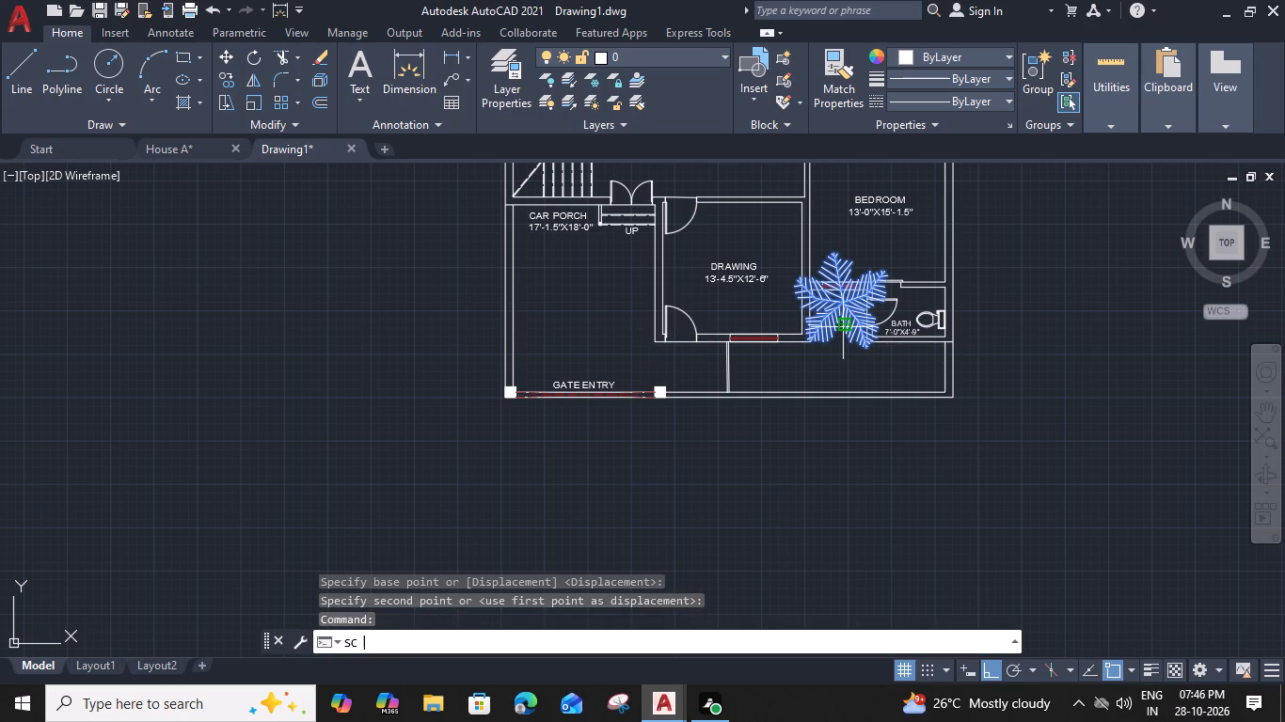
left_click(849, 307)
scroll(848, 330, "up", 2)
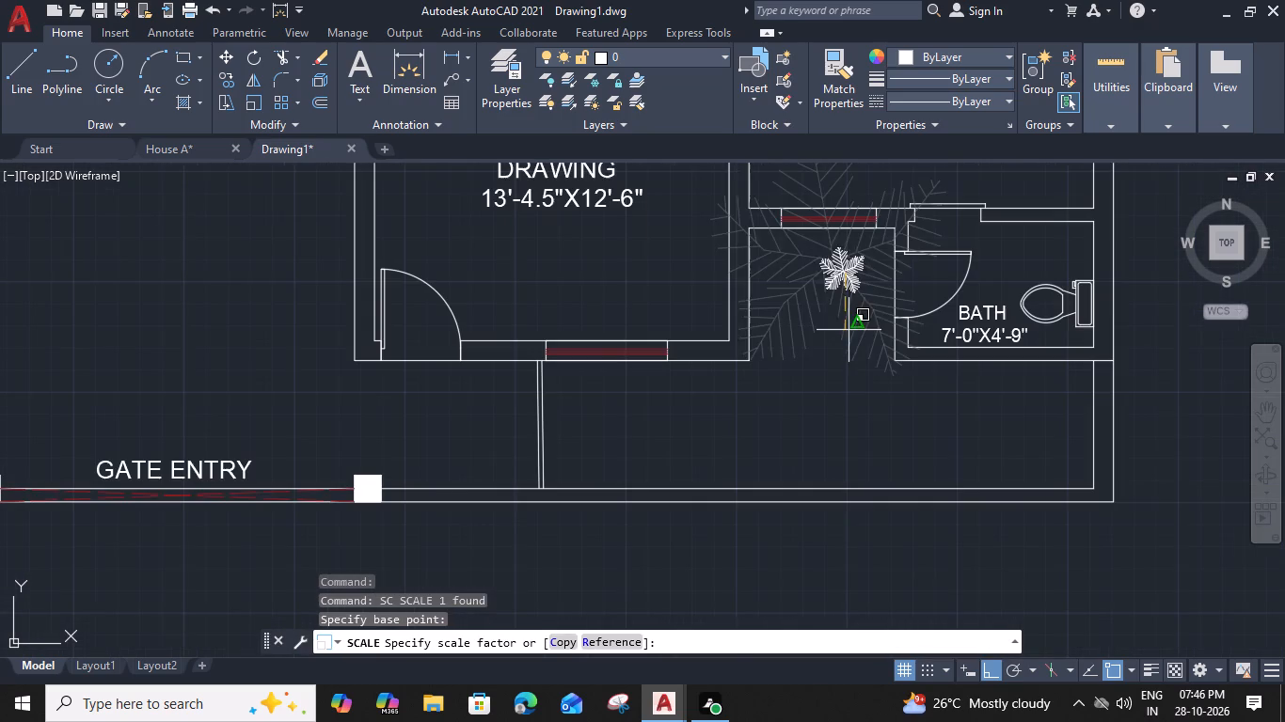
left_click(861, 346)
Move the reduced tree west until it sits against the recess's west wall.
left_click(841, 279)
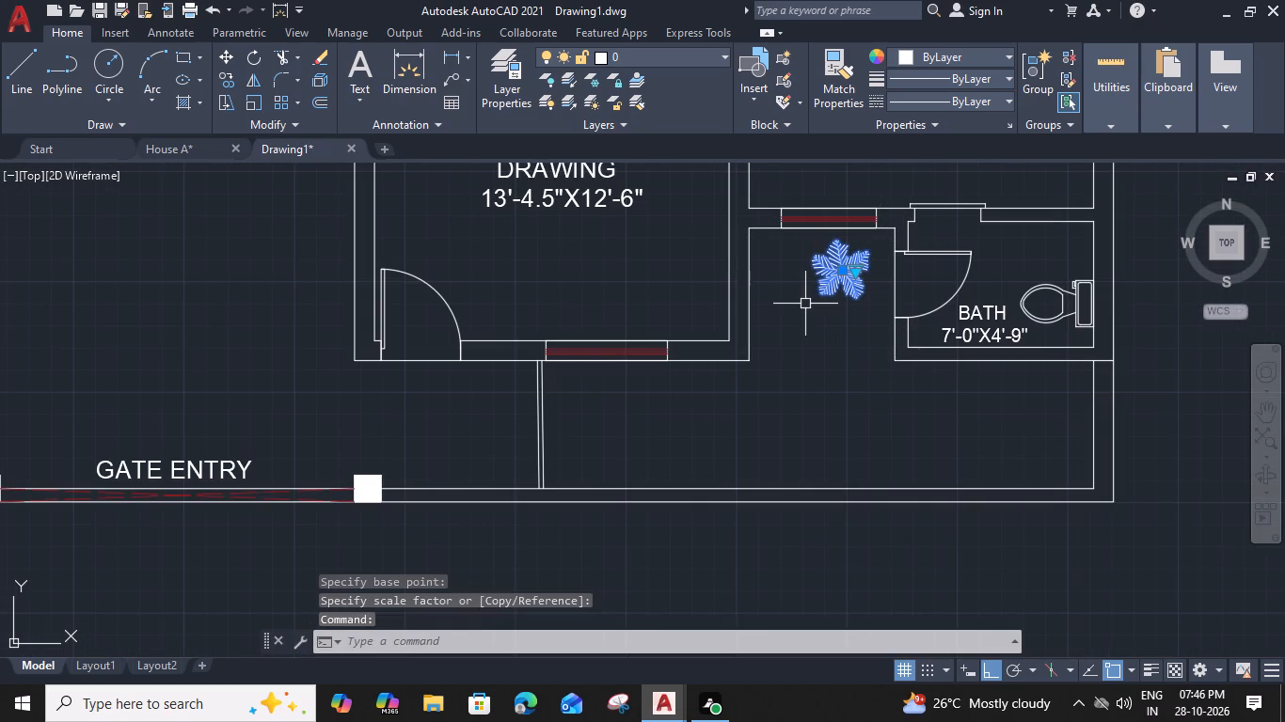
type("M")
key("space")
left_click(822, 297)
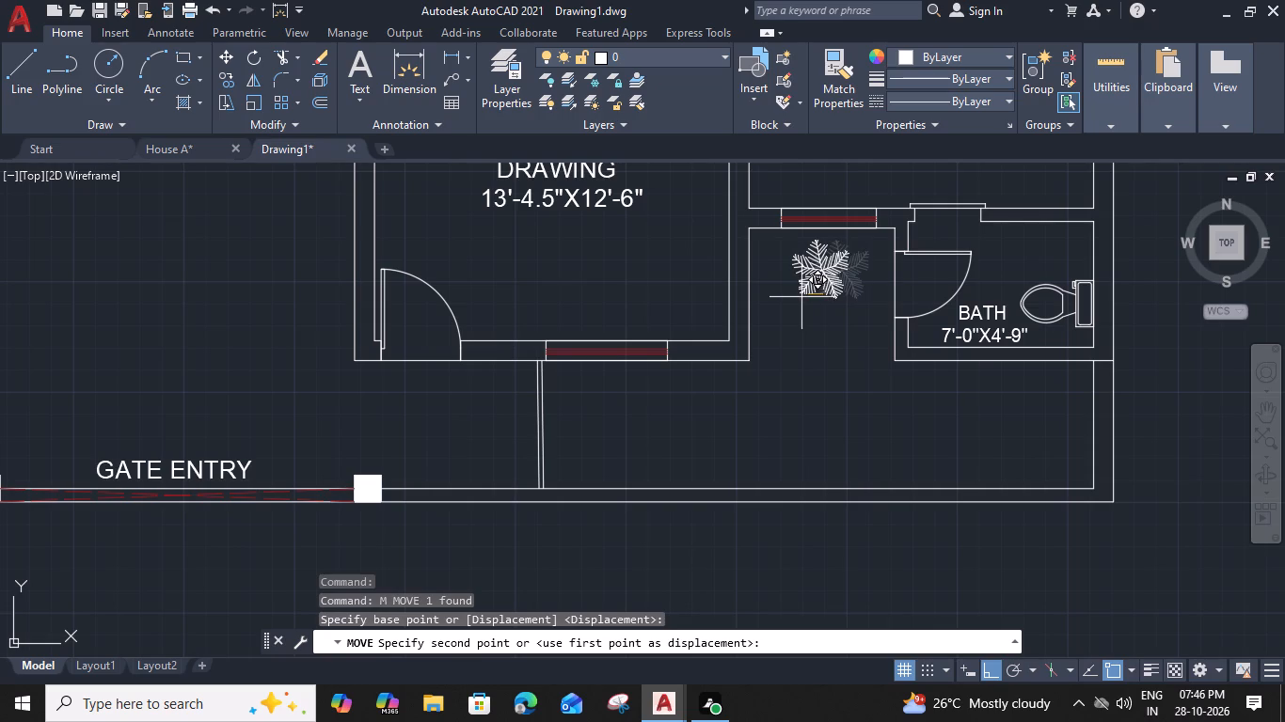
left_click(759, 296)
Copy the tree three times straight south: two in a close row below it and one at the front boundary wall.
left_click(773, 273)
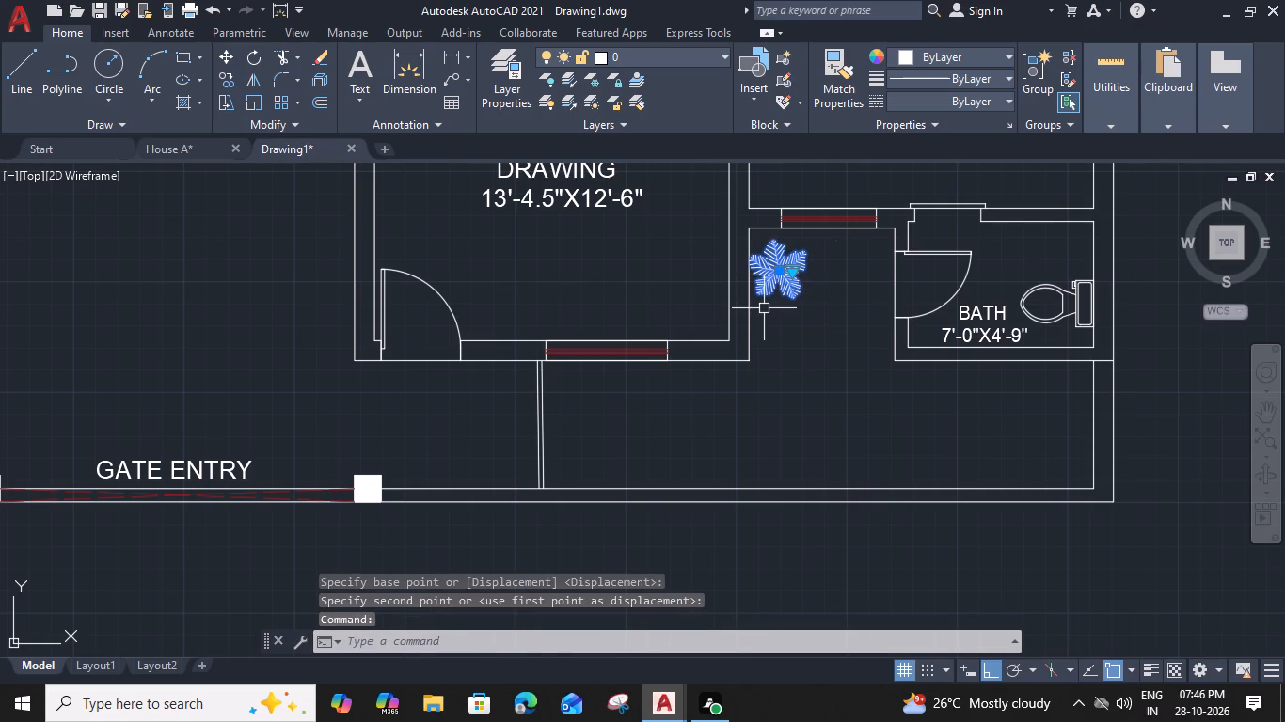
key("c")
type("O")
key("space")
left_click(759, 294)
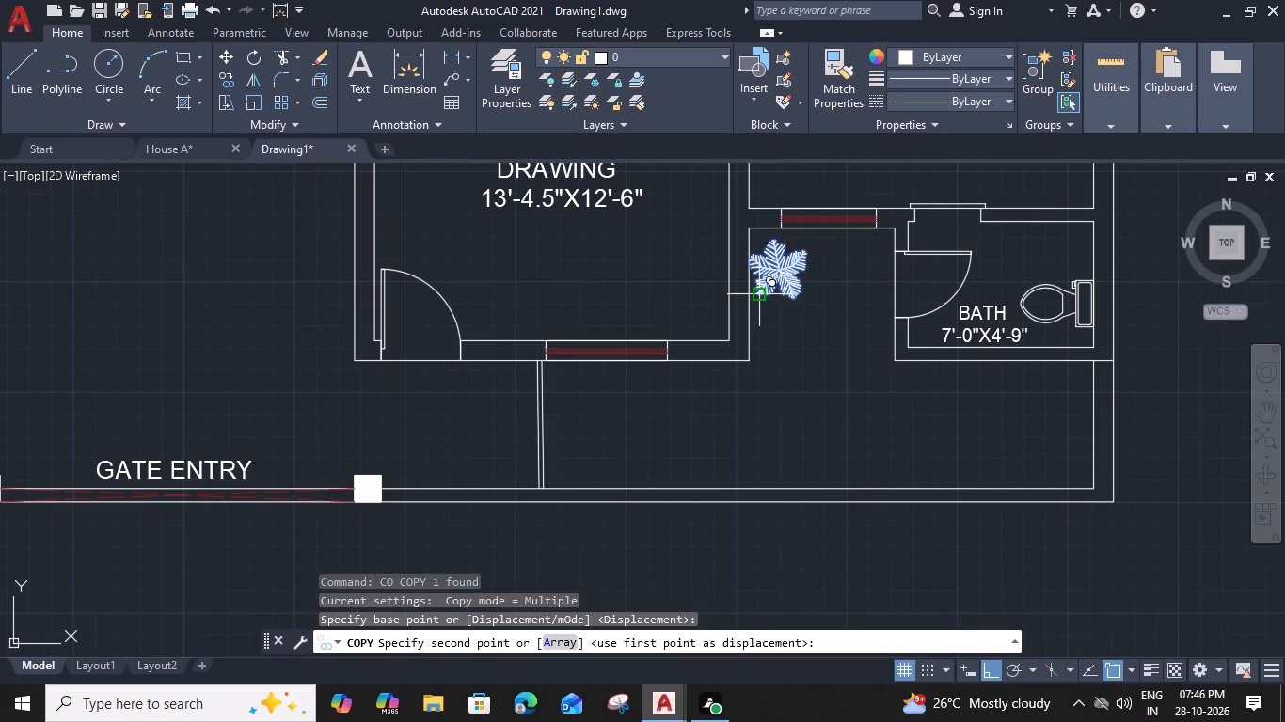
left_click(759, 346)
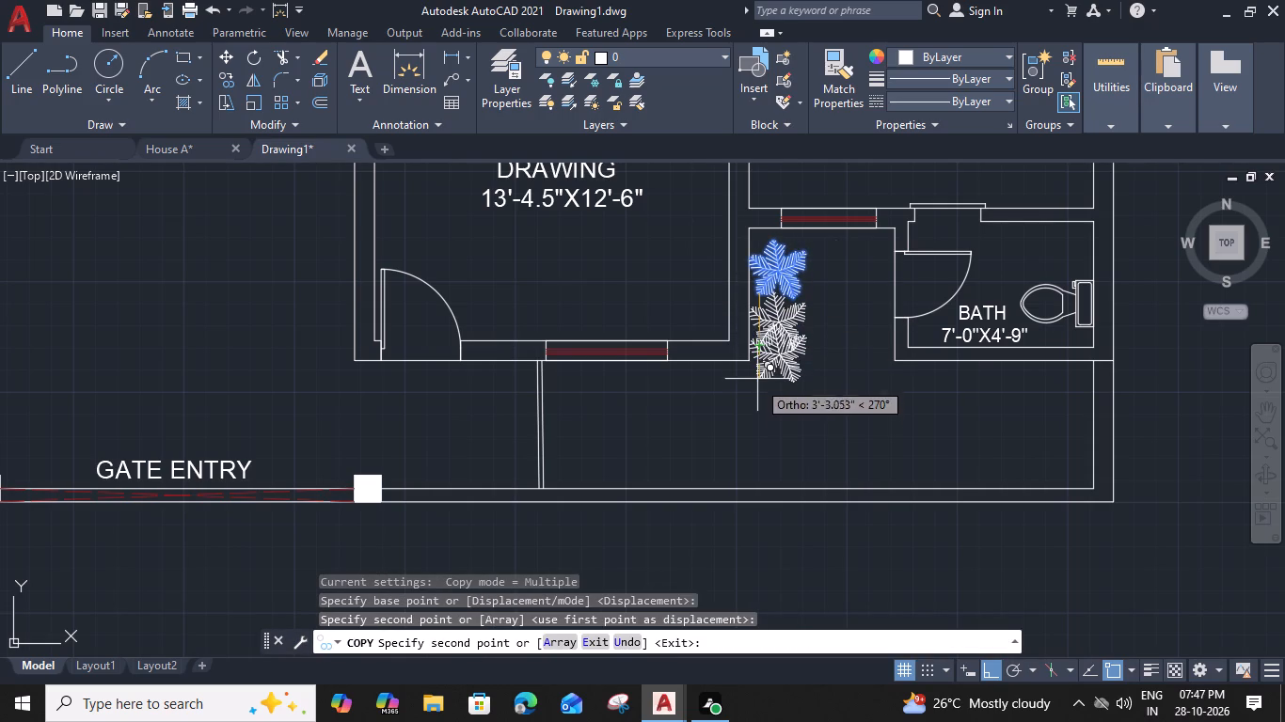
left_click(756, 394)
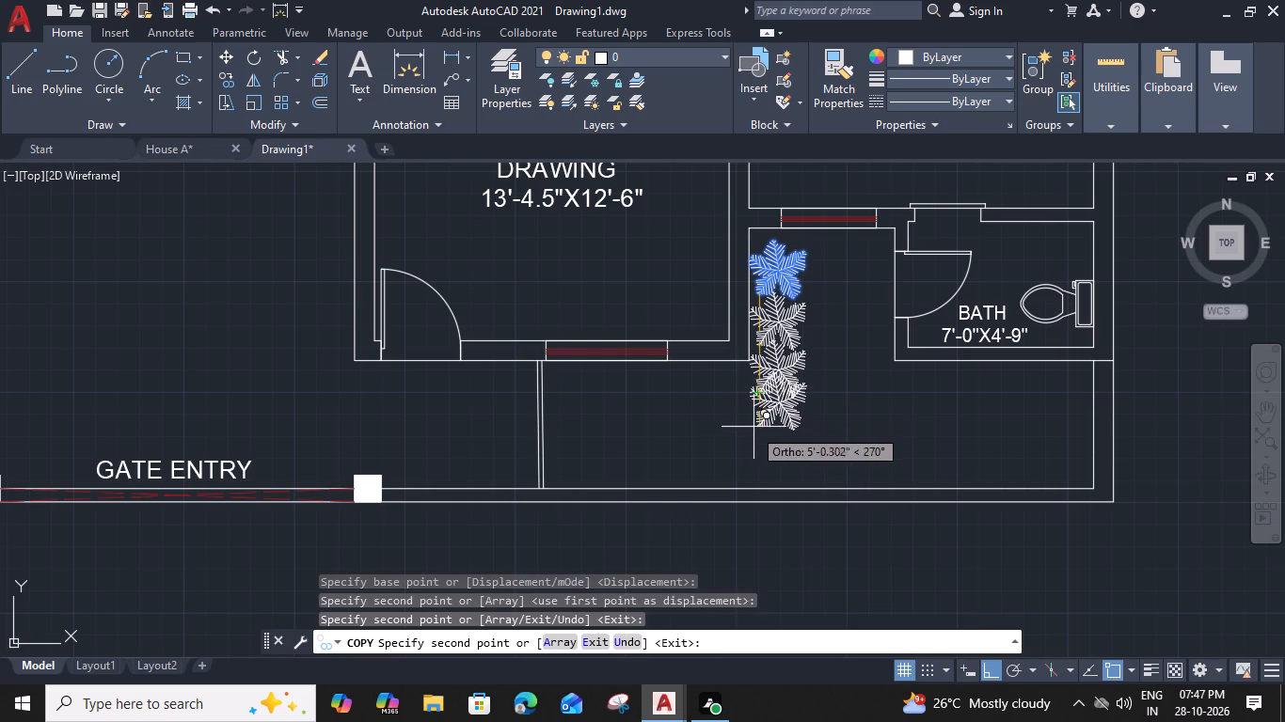
left_click(759, 489)
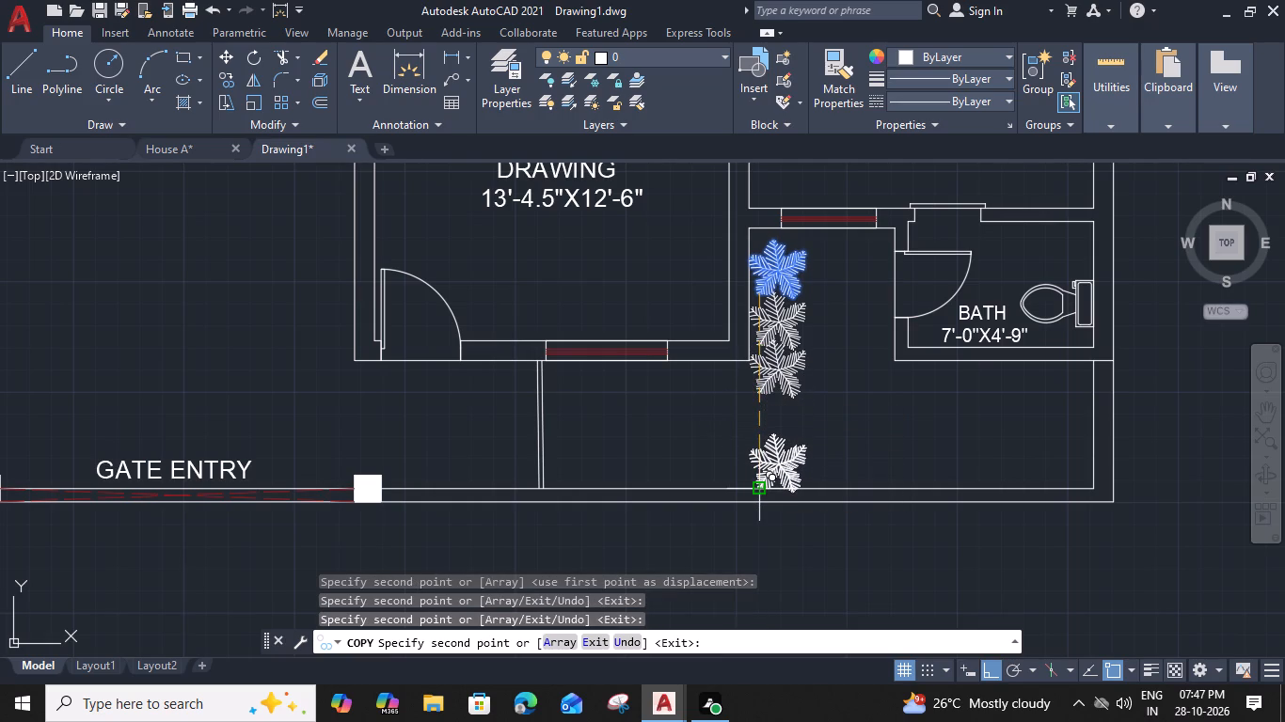
key("Escape")
Copy the third tree of the column west, to just below the drawing room's front wall.
left_click(769, 385)
type("CO")
key("space")
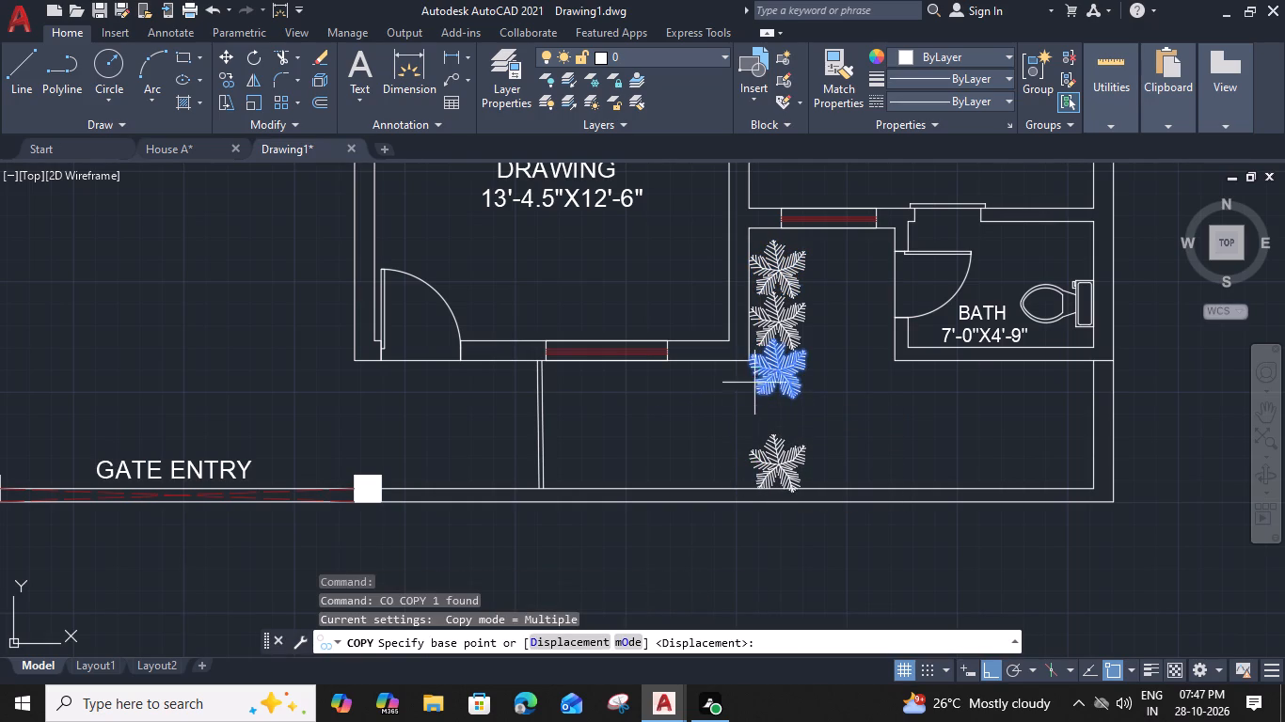
left_click(754, 402)
left_click(702, 407)
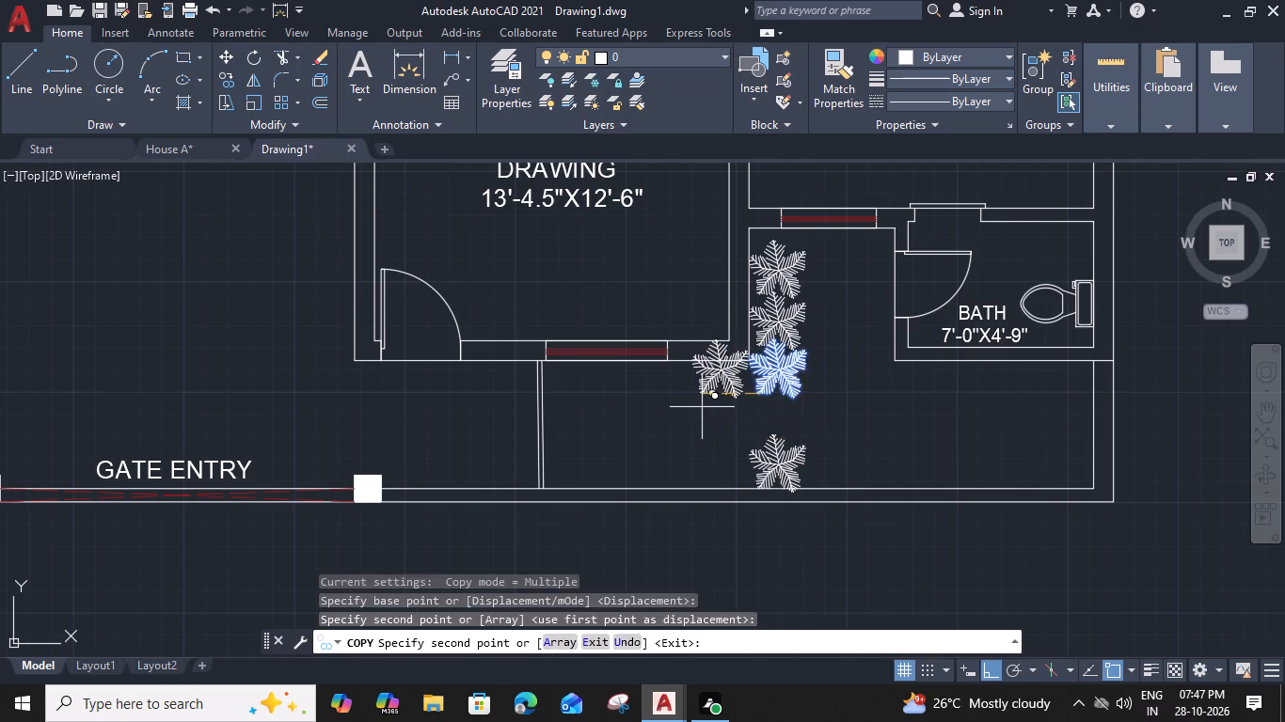
key("Escape")
Move the new copy slightly south, away from the drawing room's front wall.
left_click(724, 380)
type("M")
key("space")
scroll(741, 402, "up", 2)
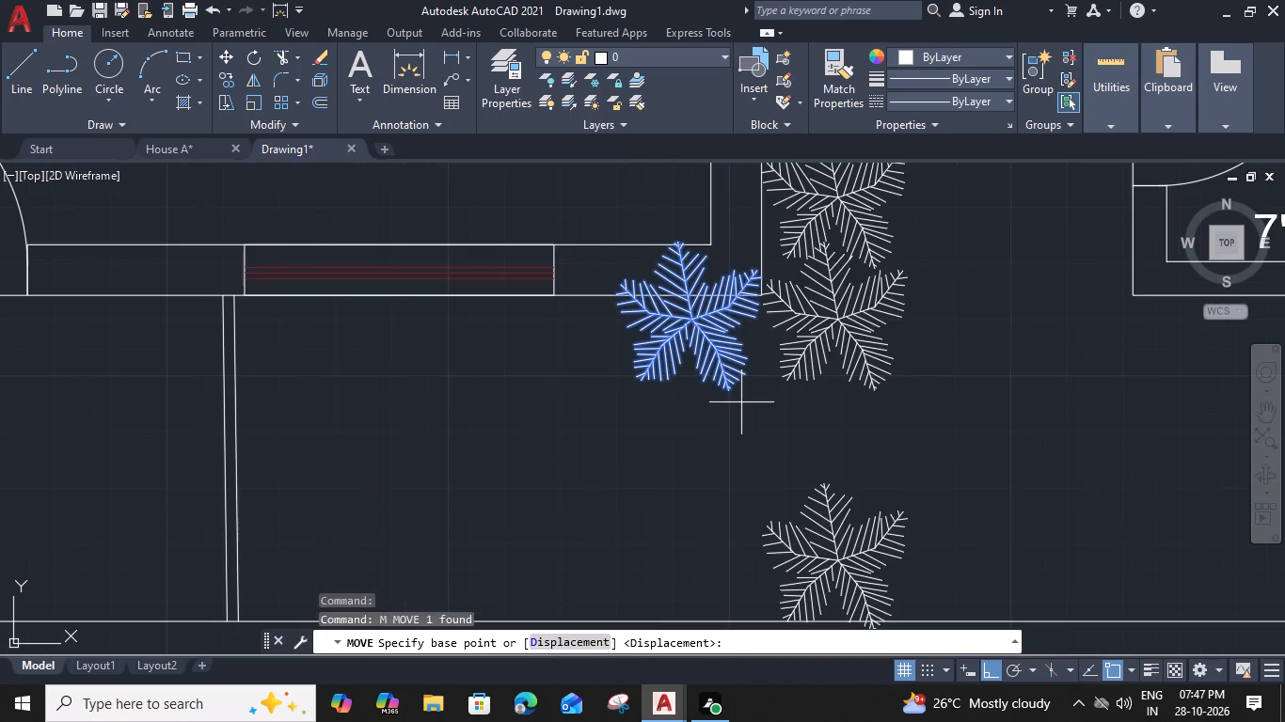
left_click(727, 395)
left_click(735, 419)
Copy that tree once more to the west, near the east end of the drawing room window.
left_click_drag(682, 363, 679, 369)
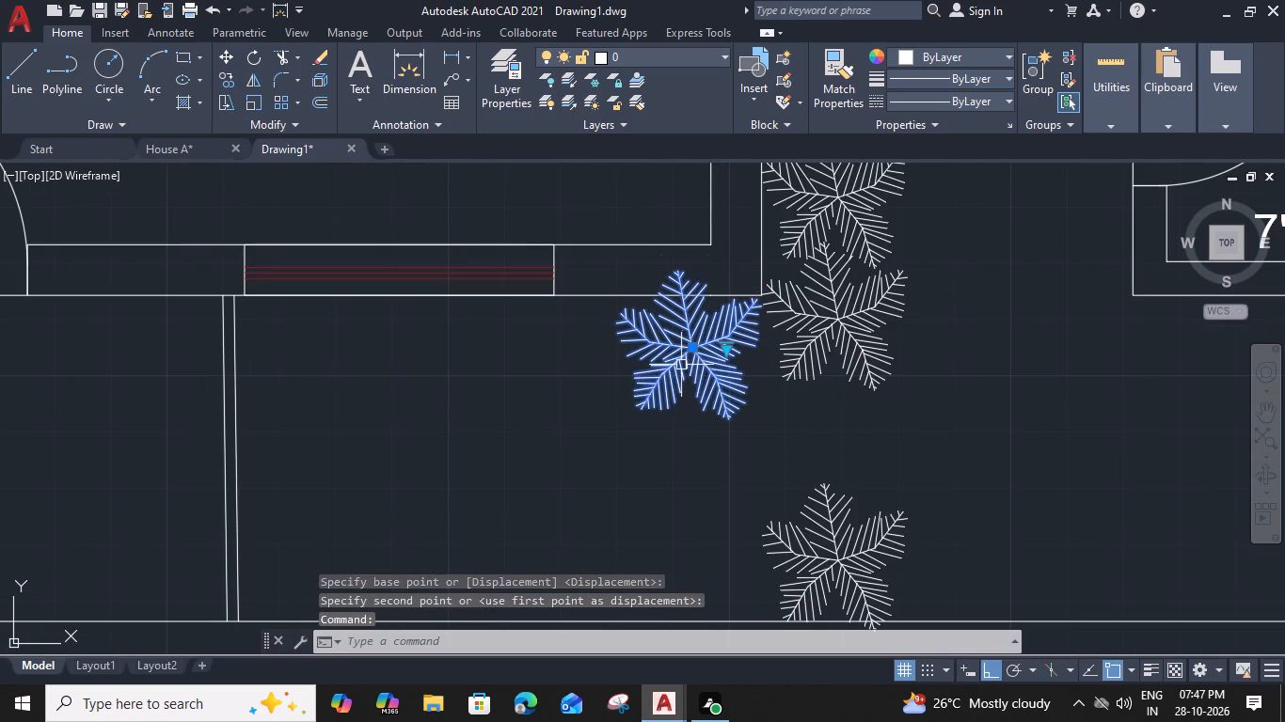
left_click_drag(679, 369, 674, 374)
type("CO")
key("space")
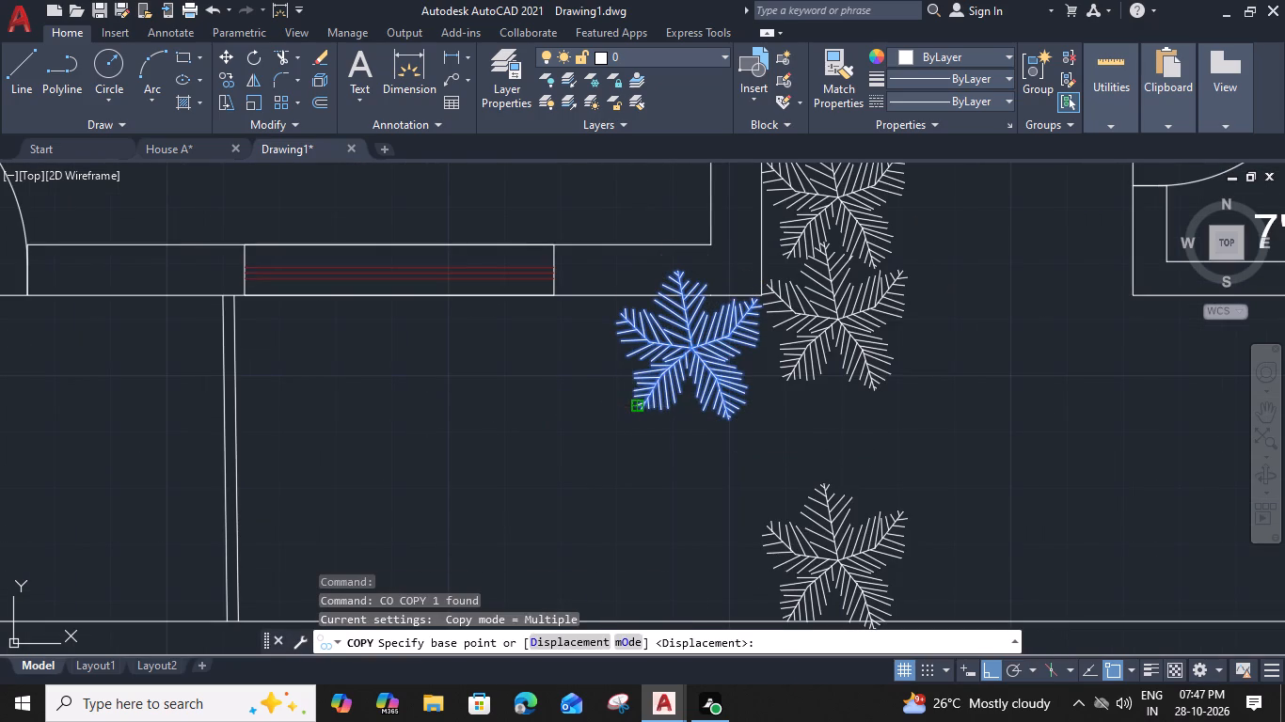
left_click(635, 410)
left_click(531, 412)
middle_click_drag(545, 414, 811, 403)
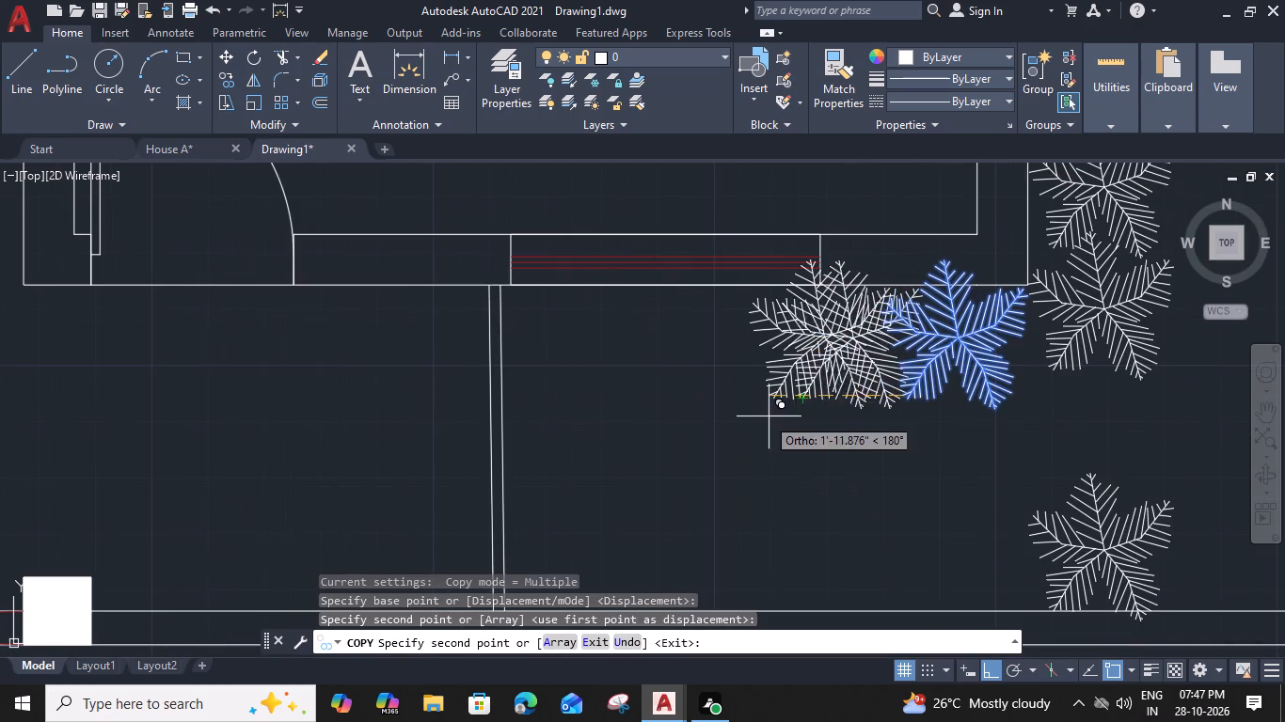
key("Escape")
Move both trees below the drawing room slightly south so they stand clear of its front wall.
left_click(938, 383)
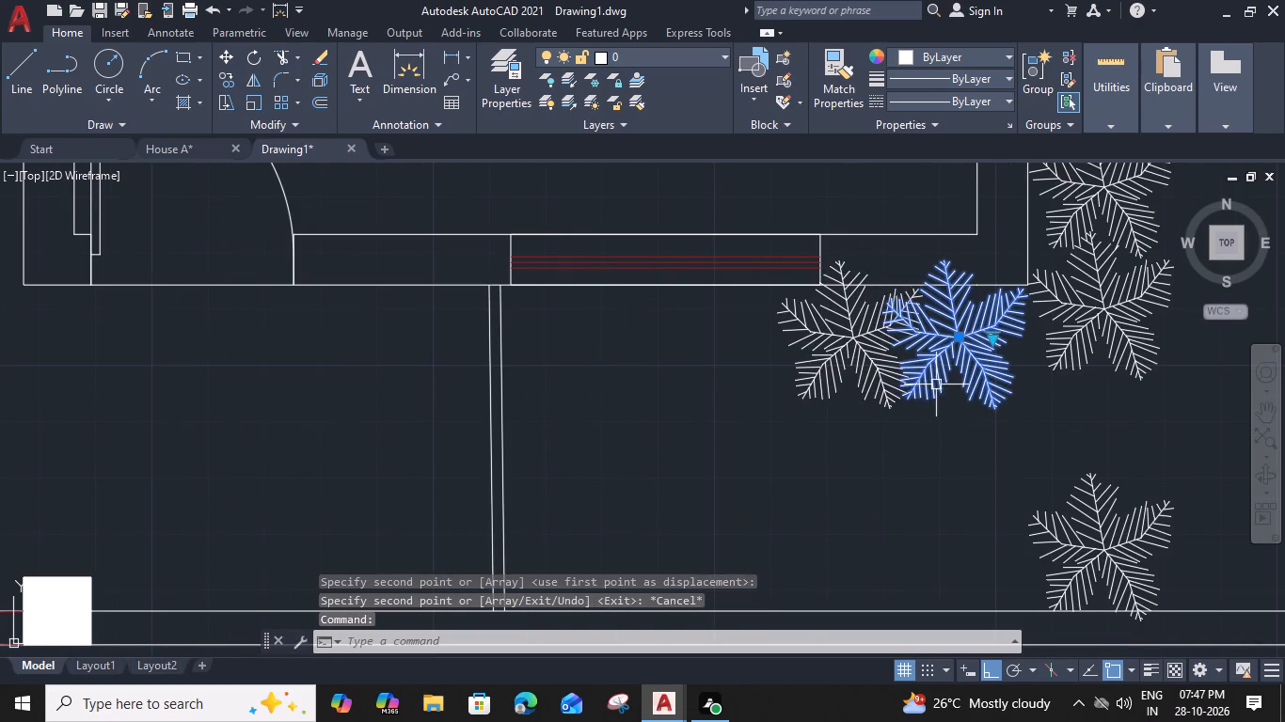
type("M")
key("space")
left_click(902, 402)
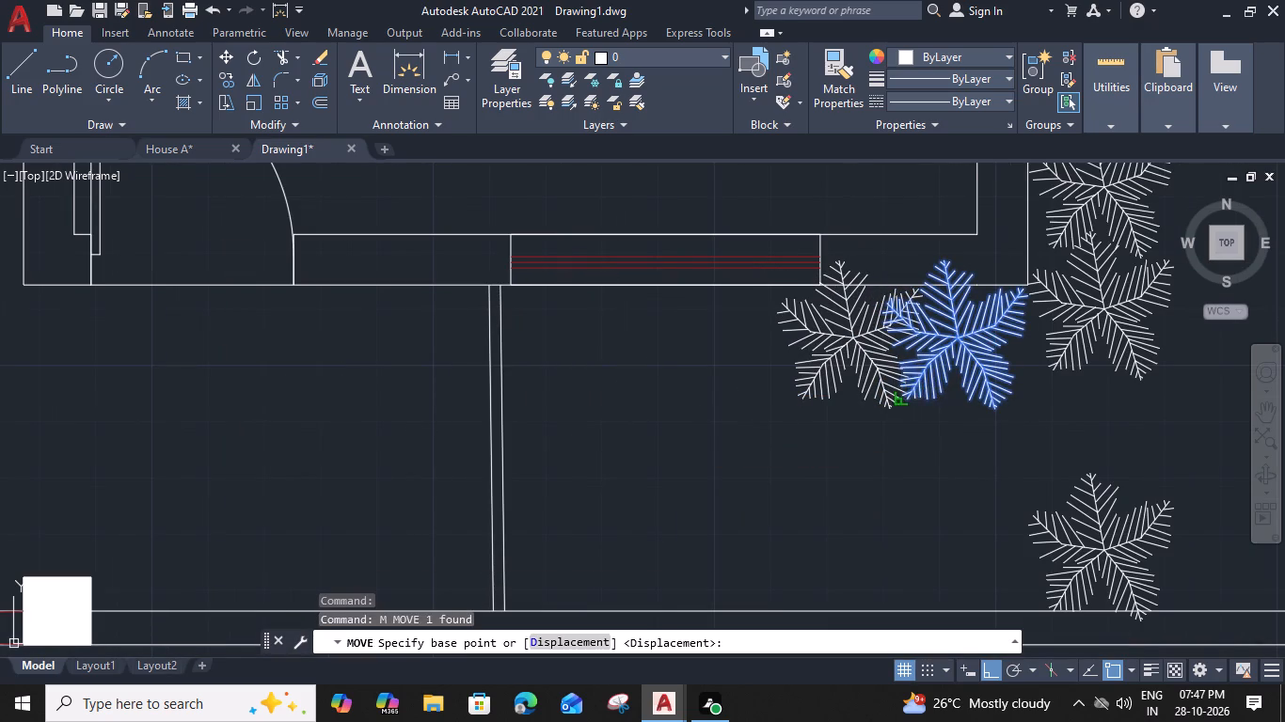
left_click(906, 424)
left_click(809, 394)
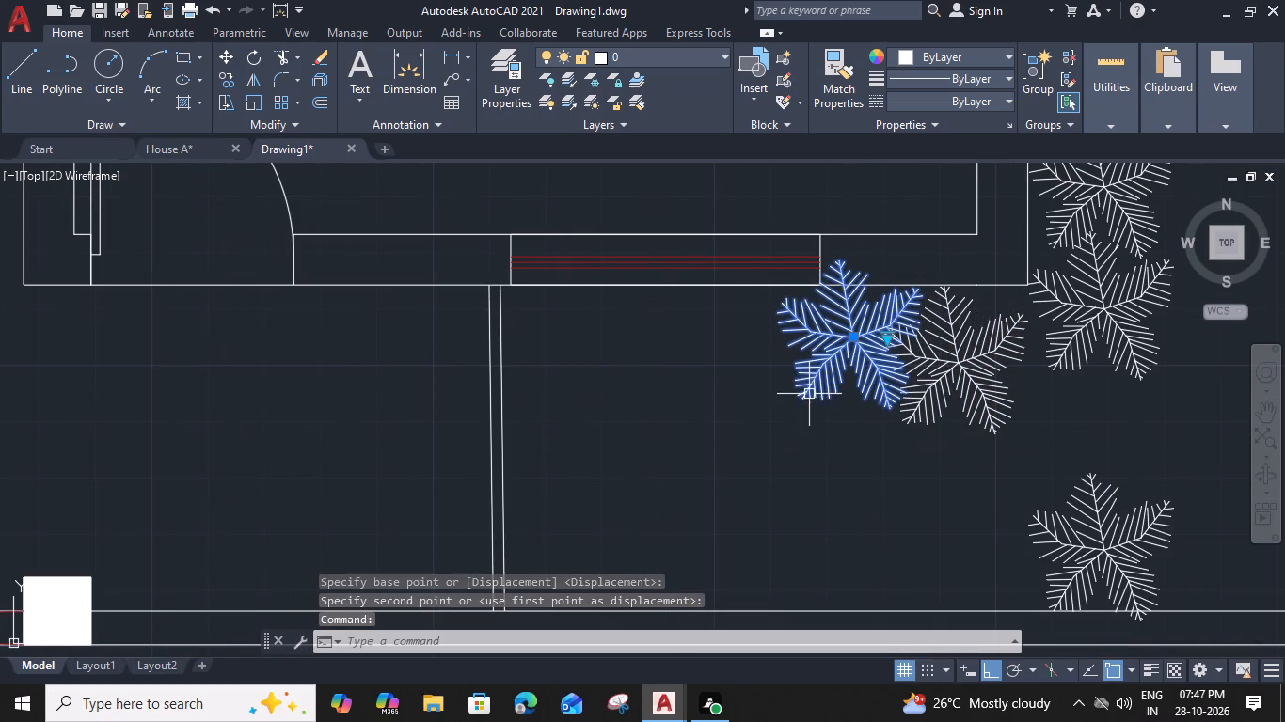
type("M")
key("space")
left_click(801, 403)
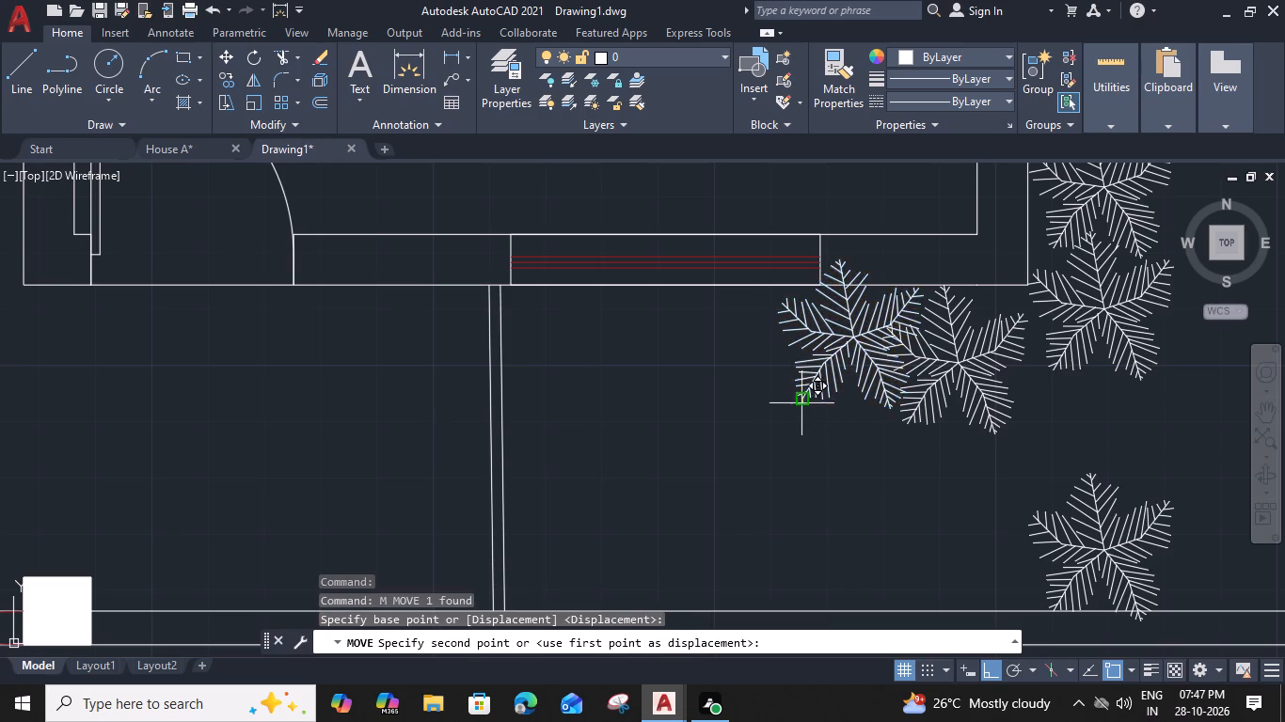
left_click(800, 419)
scroll(895, 366, "down", 2)
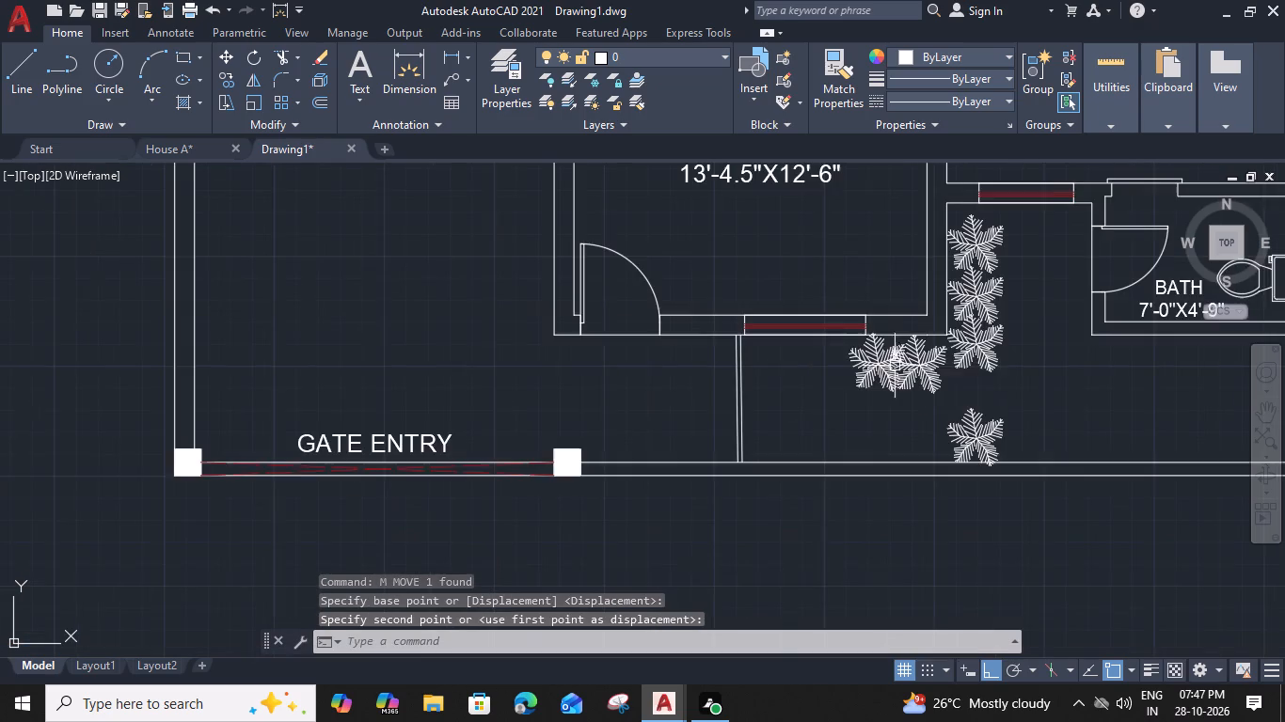
Move the tree at the front boundary wall east into the plot's southeast corner.
middle_click_drag(952, 369, 692, 380)
left_click(713, 431)
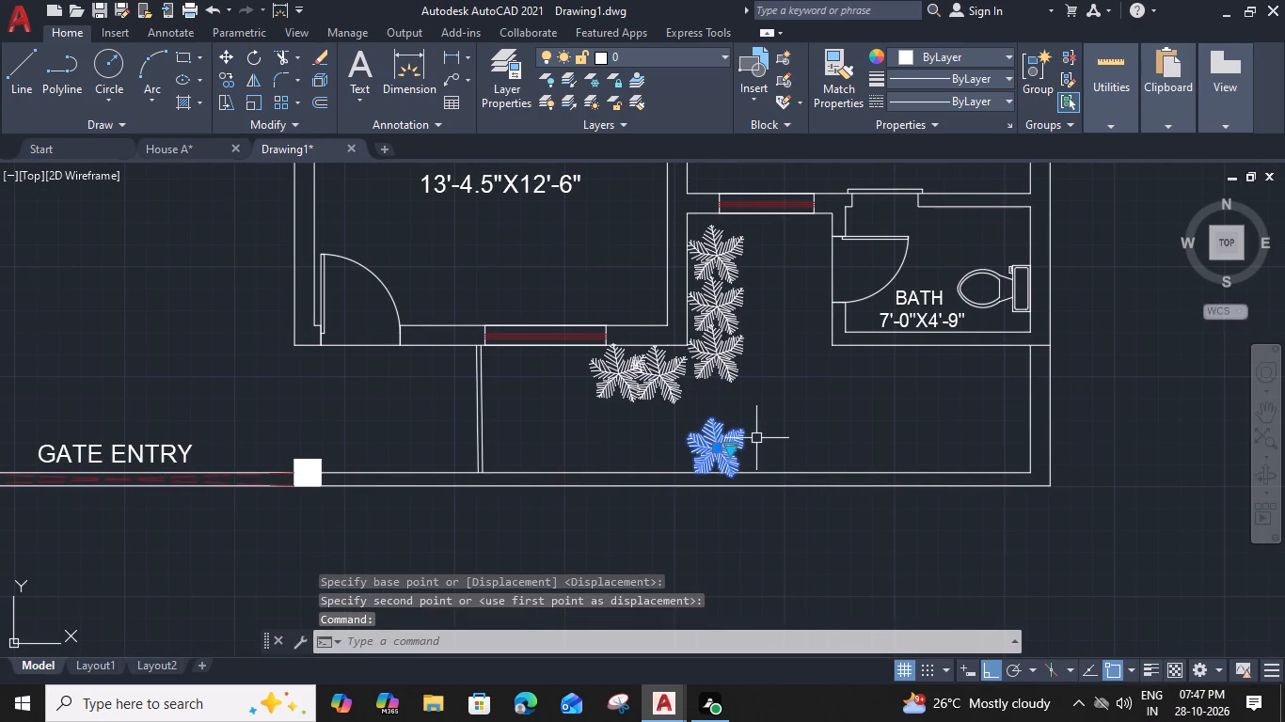
key("m")
key("space")
left_click(753, 431)
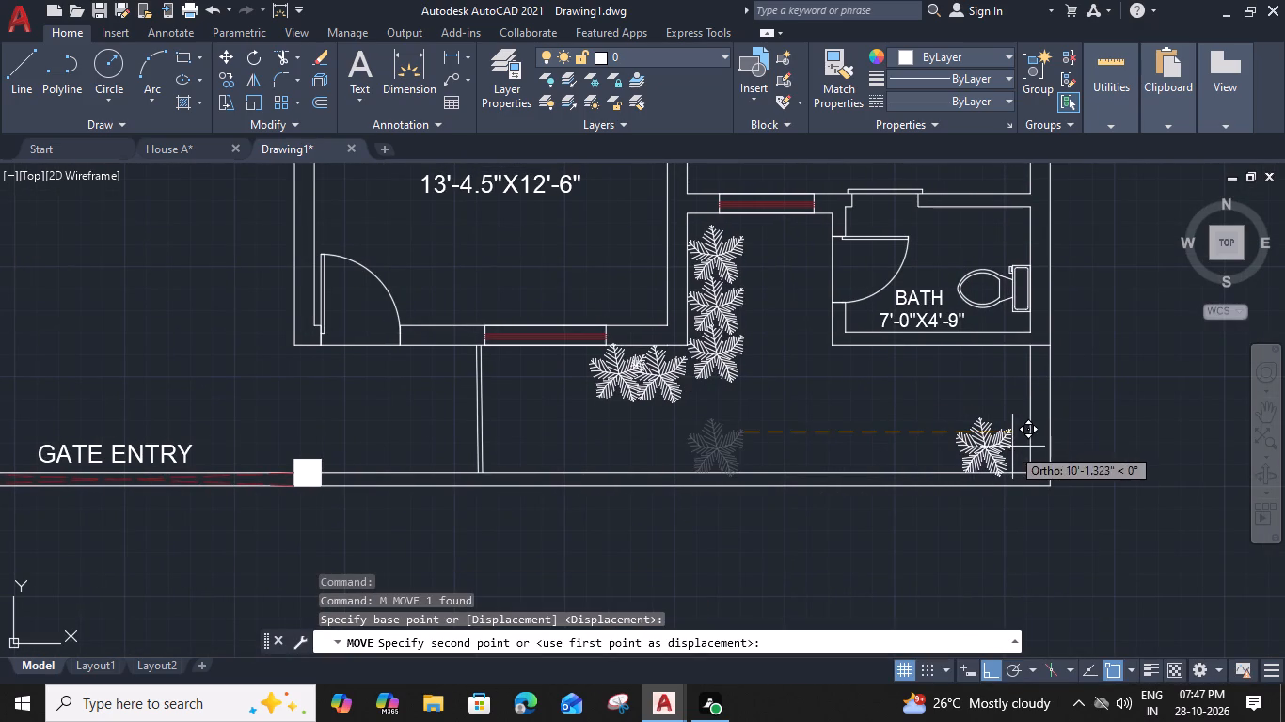
left_click(1026, 431)
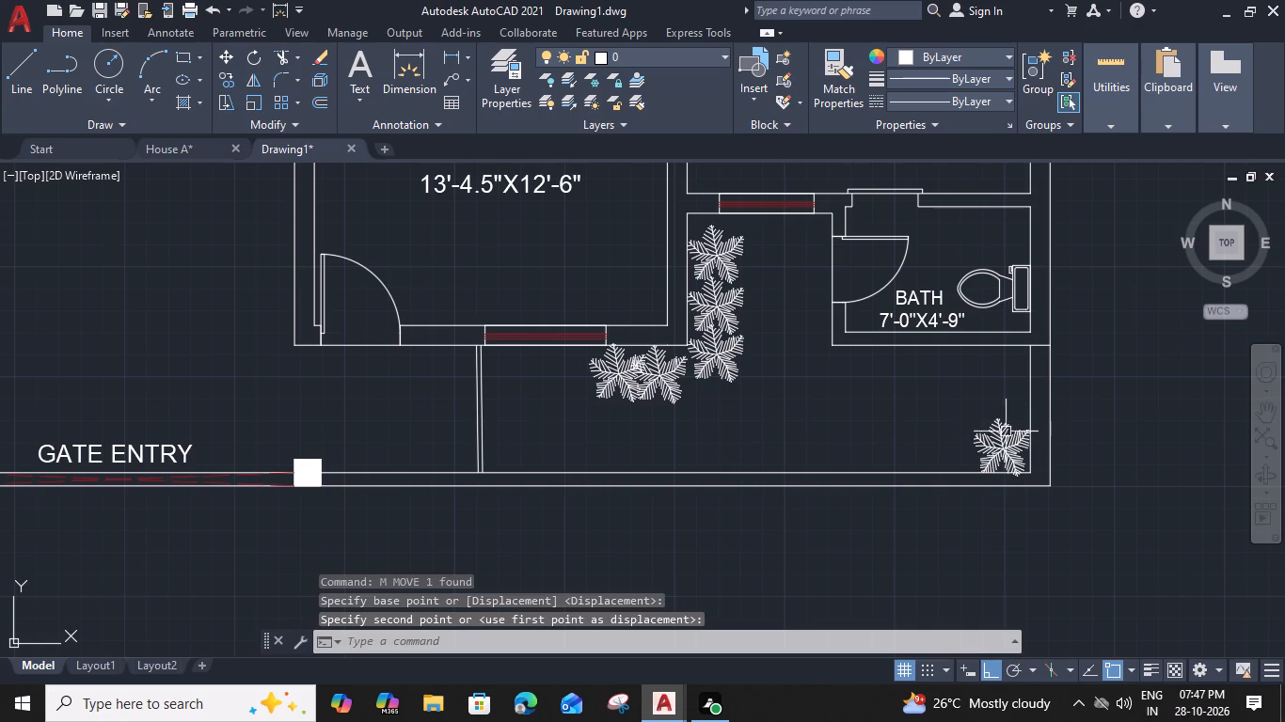
Move the southeast corner tree slightly north off the front boundary wall.
left_click(989, 434)
key("m")
key("space")
scroll(1007, 419, "up", 2)
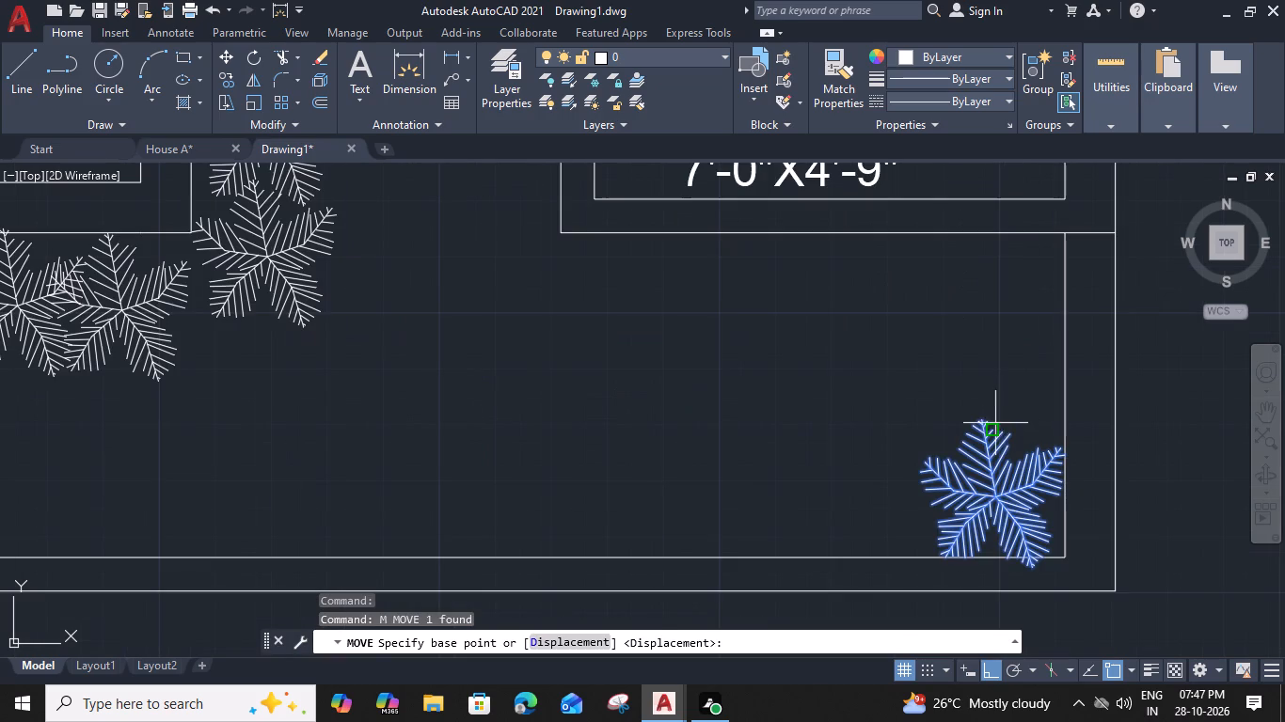
left_click(983, 423)
left_click(981, 409)
scroll(981, 402, "down", 2)
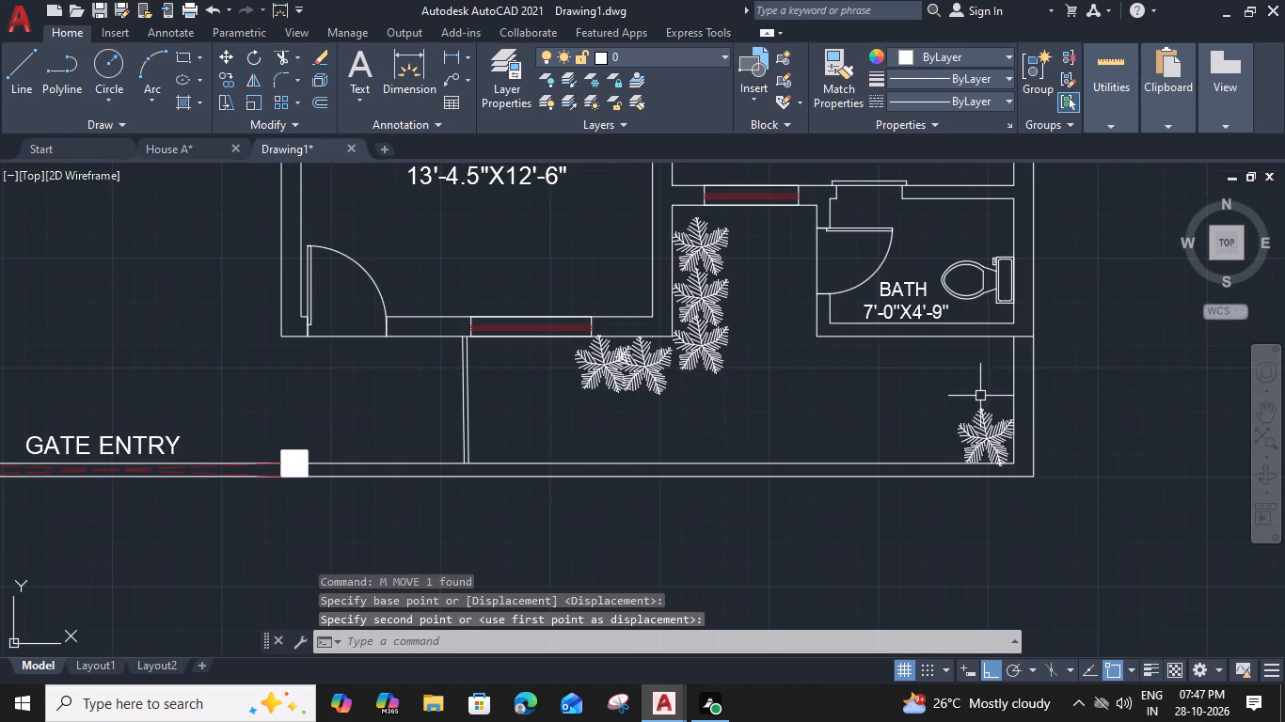
Move the southeast corner tree farther north, along the east boundary wall toward the bath.
middle_click_drag(750, 332, 1023, 487)
scroll(853, 365, "down", 2)
middle_click_drag(738, 243, 677, 249)
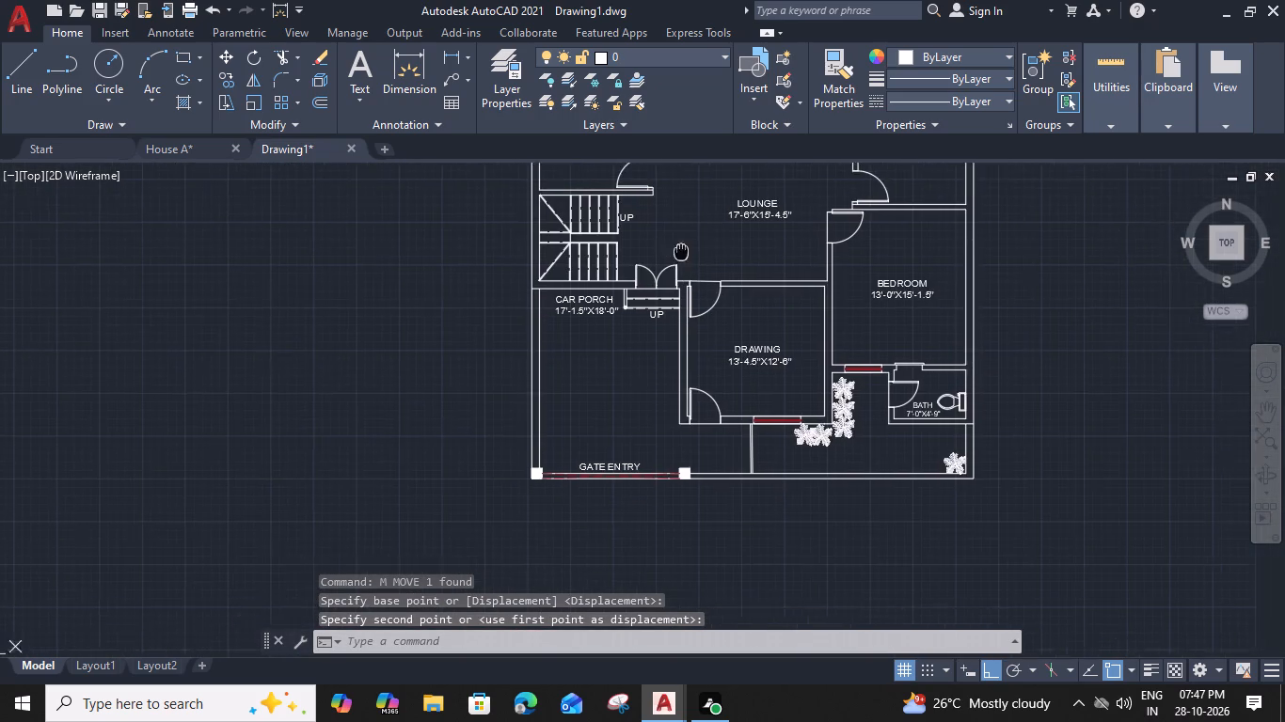
middle_click_drag(677, 249, 497, 159)
scroll(758, 361, "up", 2)
left_click(761, 369)
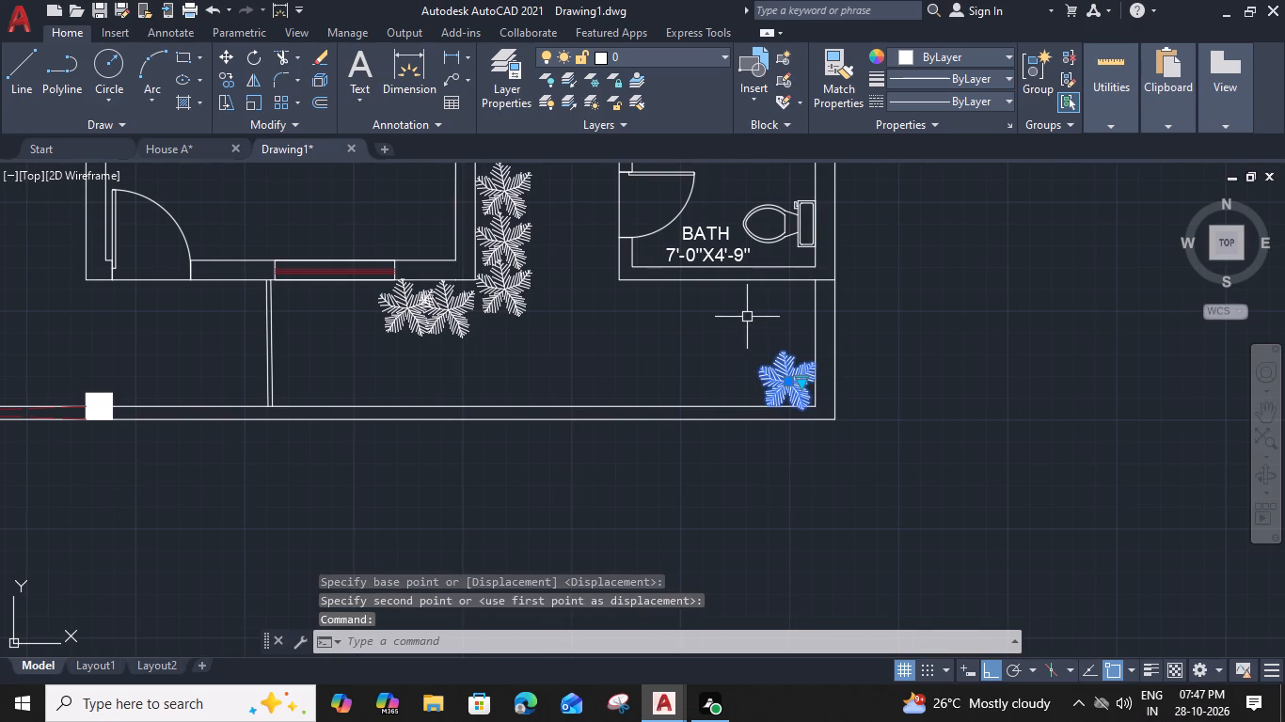
type("M")
key("space")
scroll(764, 319, "up", 2)
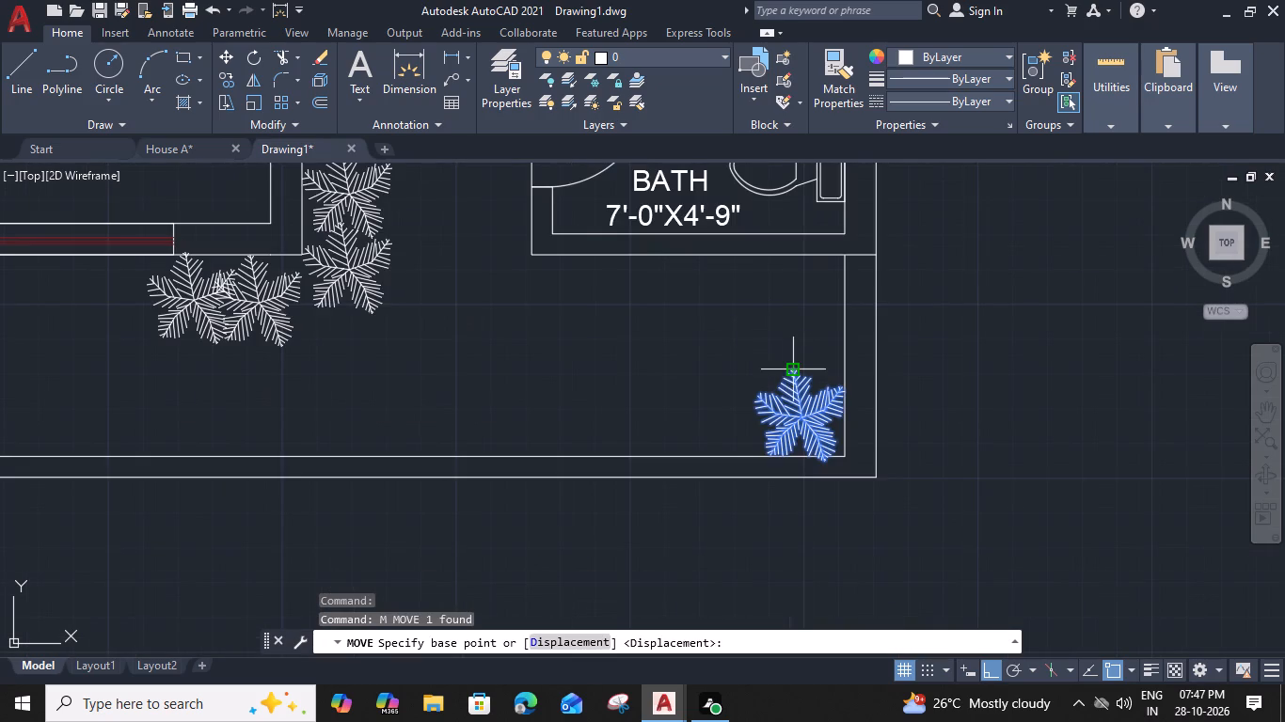
left_click(791, 369)
left_click(778, 321)
Scale the tree beside the east boundary wall up about its centre, making it larger than the other trees.
left_click(792, 355)
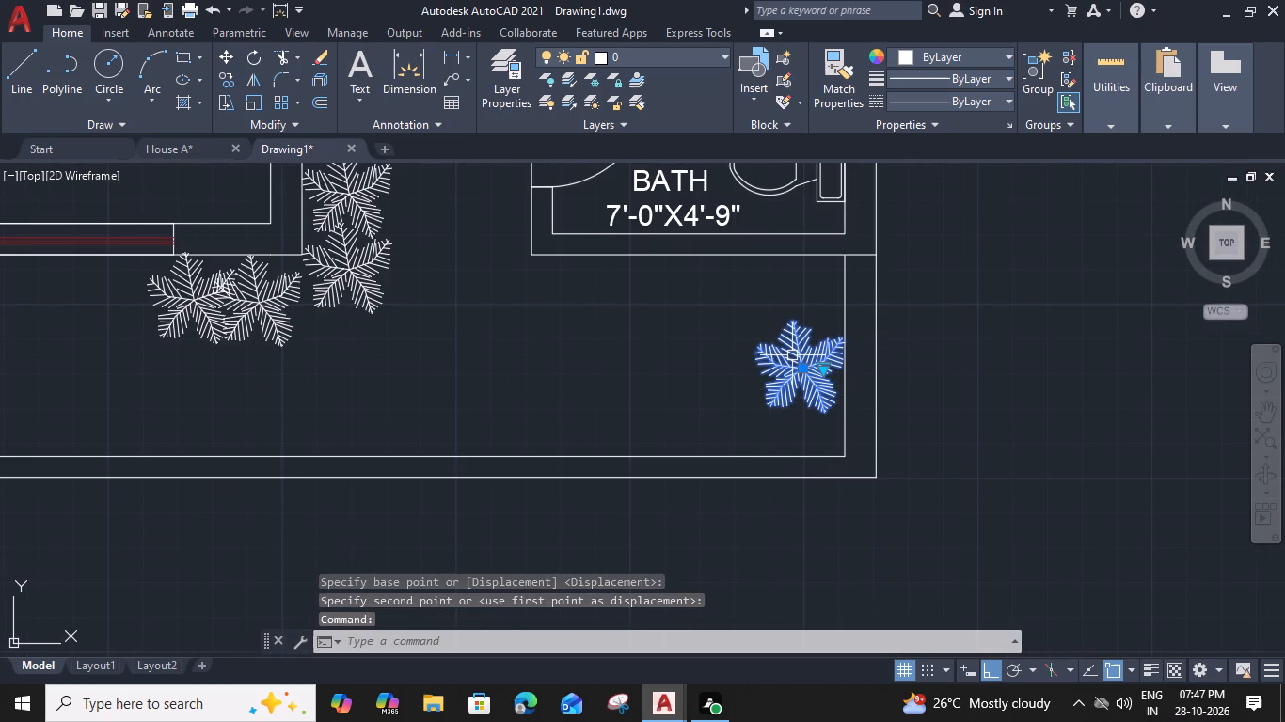
key("c")
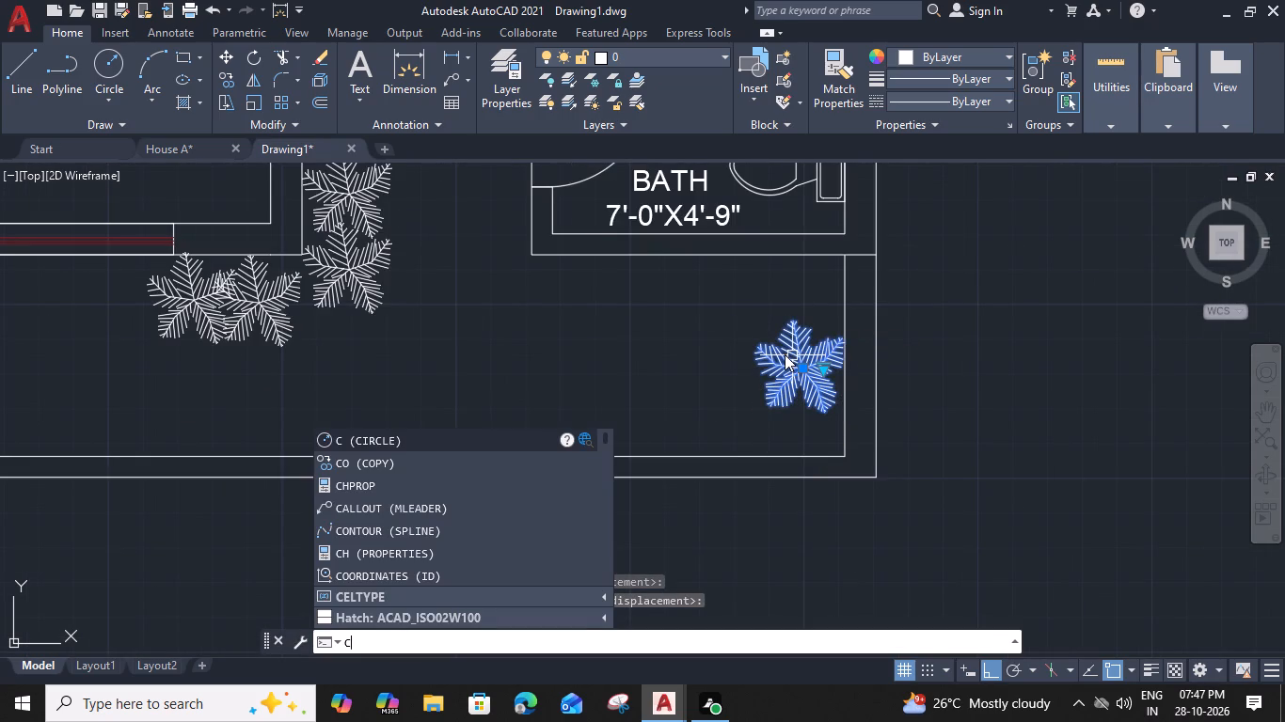
key("BackSpace")
type("SC")
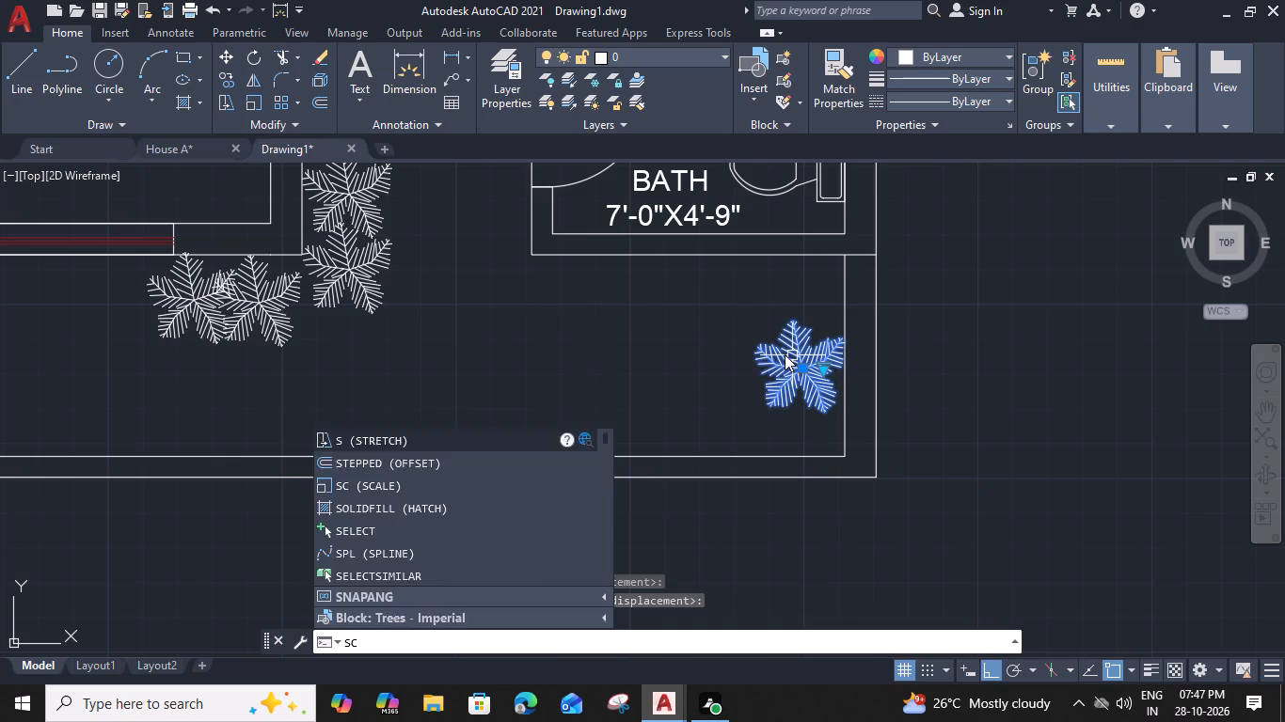
key("space")
left_click(801, 369)
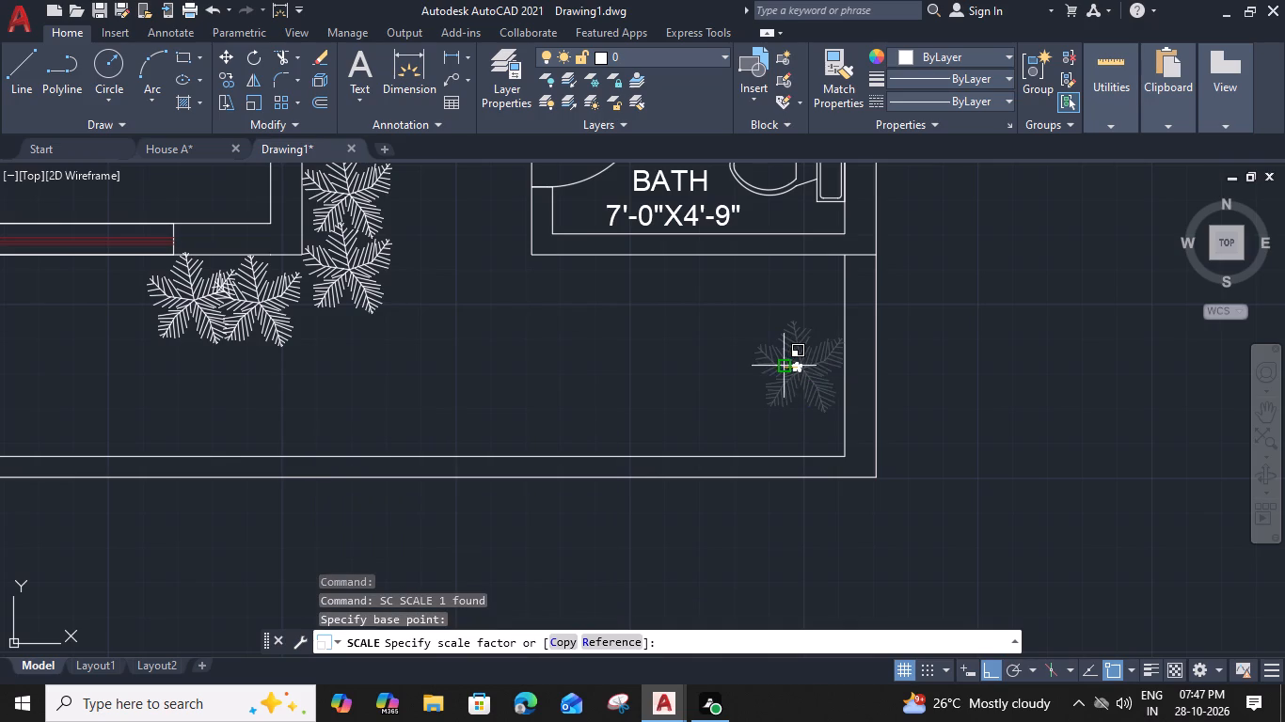
left_click(611, 360)
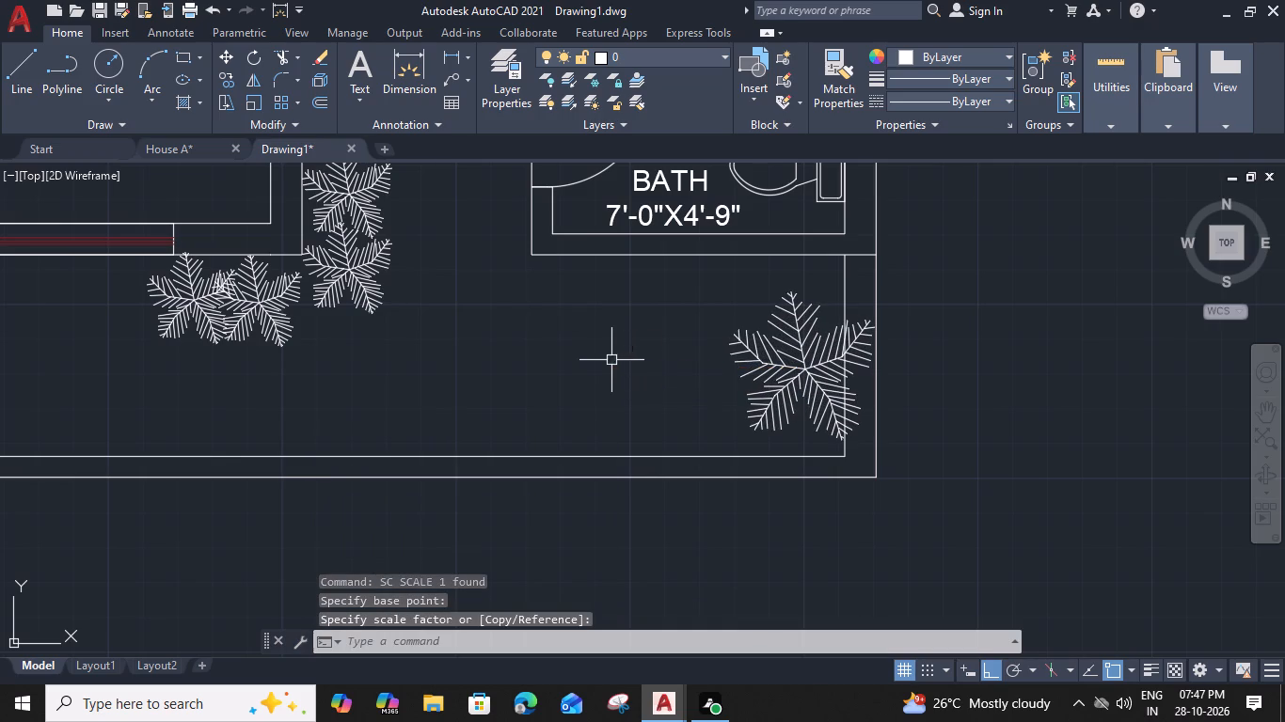
Move the enlarged palm west so it sits just inside the east boundary wall below the bath.
left_click(738, 358)
type("M")
key("space")
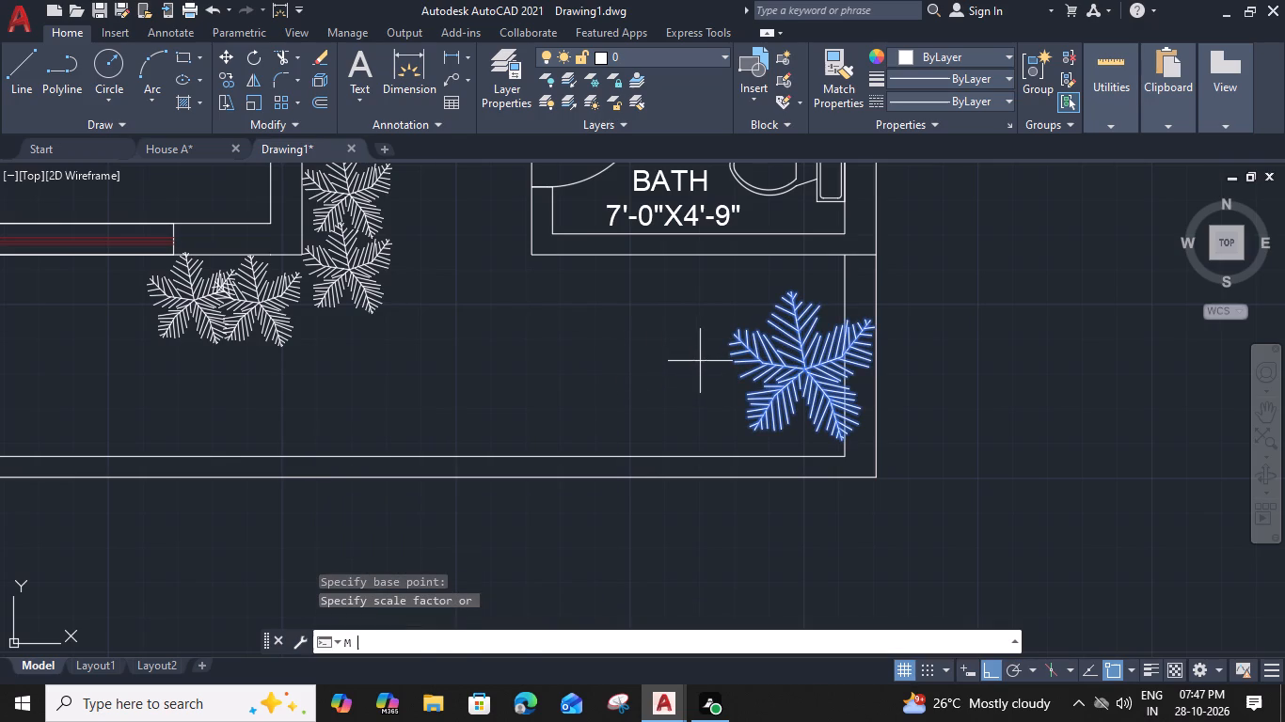
left_click(722, 349)
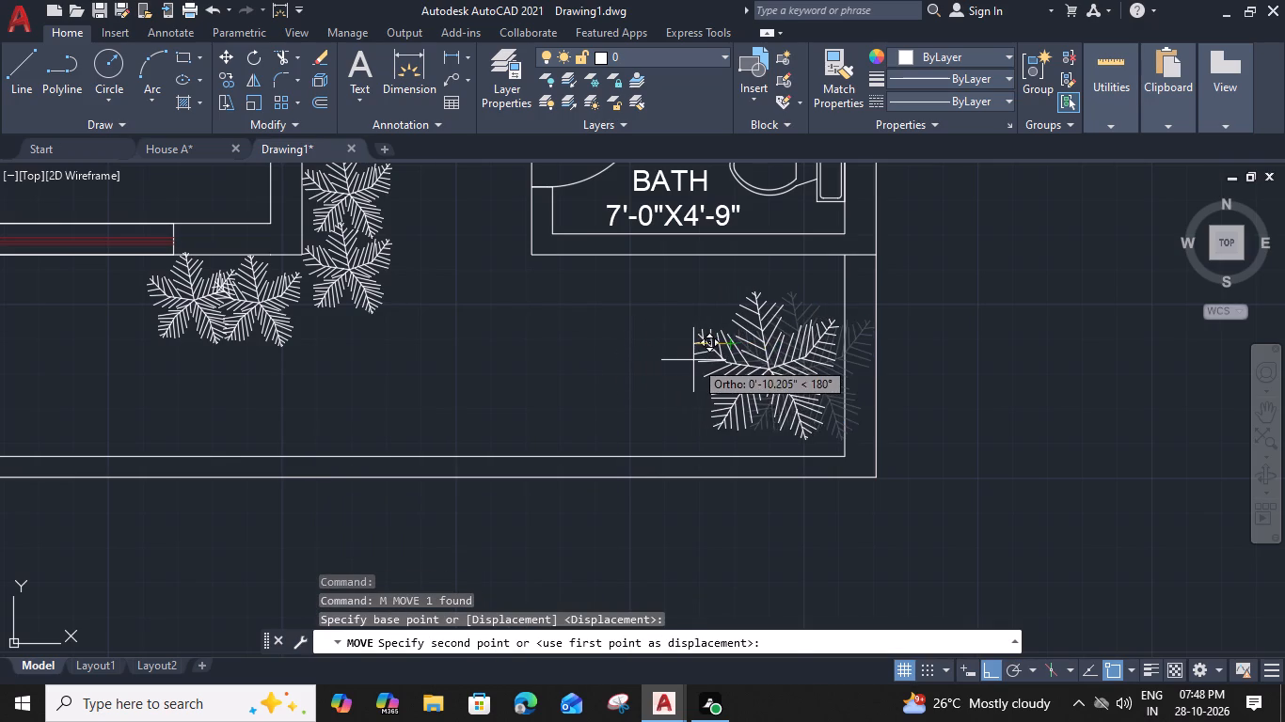
left_click(699, 361)
Copy the large palm once to the west, directly beside the original in the front yard.
left_click(762, 340)
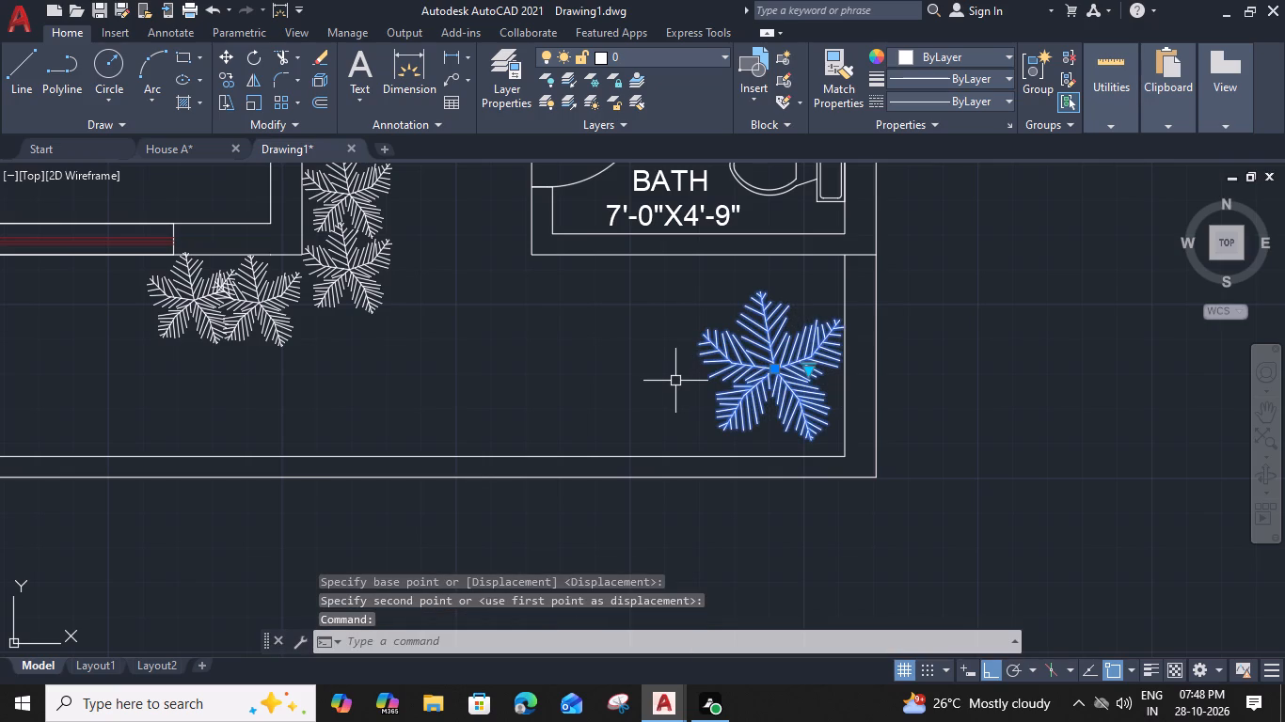
key("c")
type("O")
key("space")
left_click(726, 418)
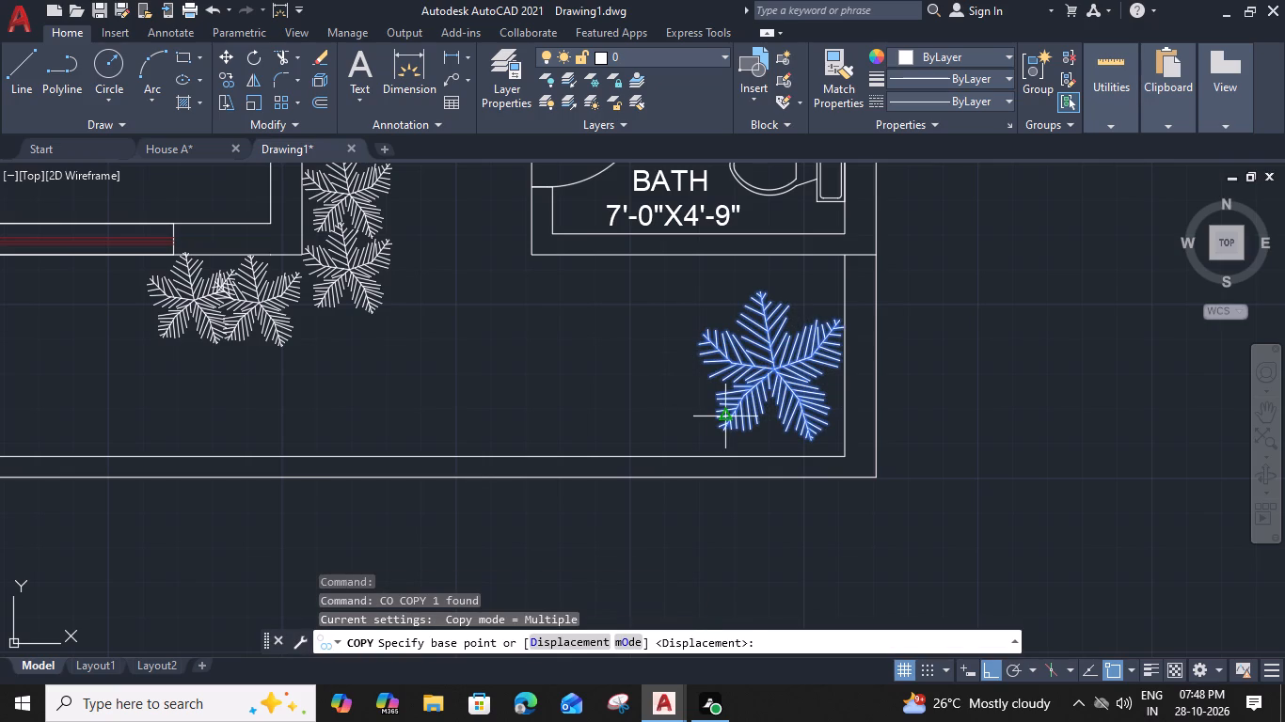
left_click(565, 408)
key("Escape")
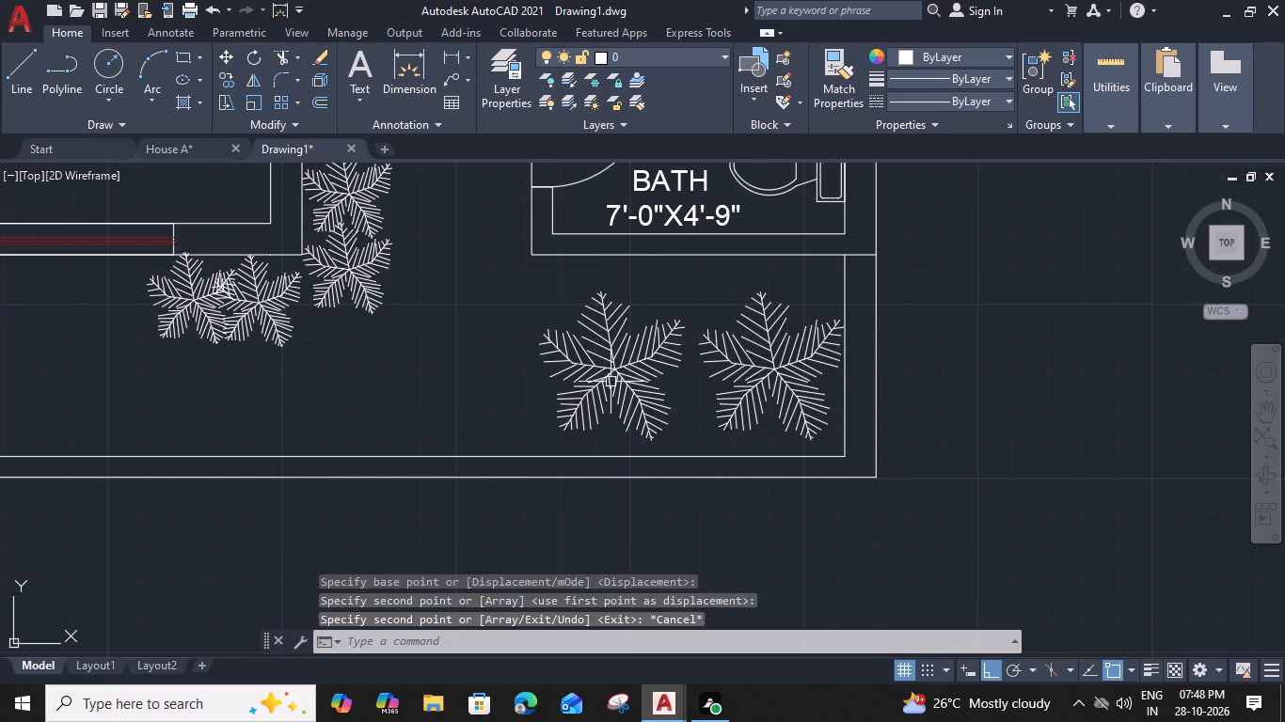
Scale the copied palm down about its centre to a small plant, roughly a quarter of the large palm's size.
left_click(611, 380)
type("SC")
key("space")
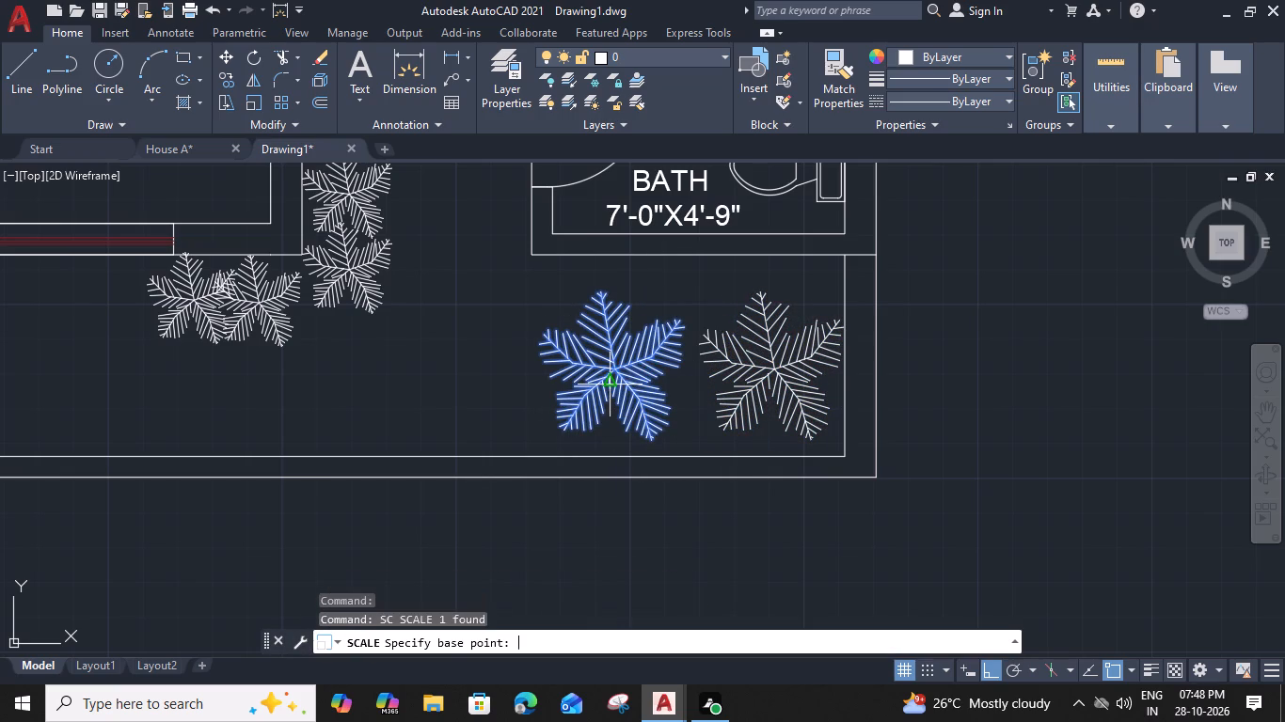
left_click(622, 368)
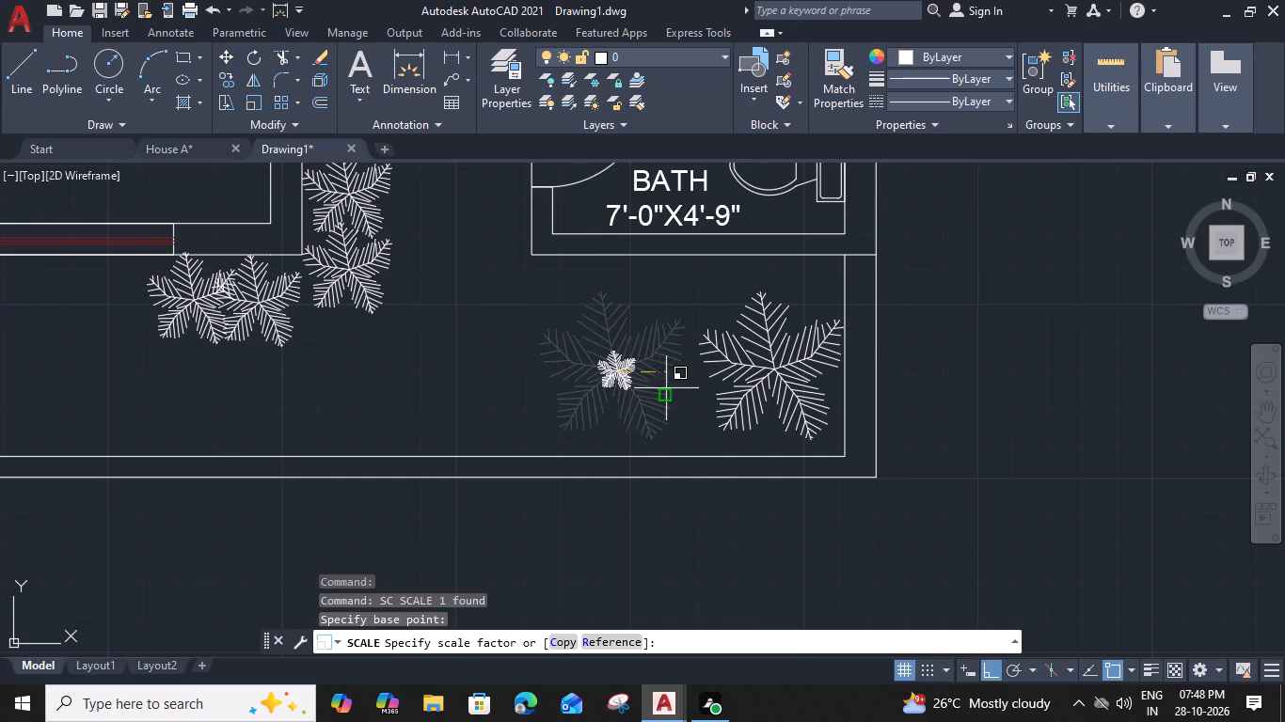
left_click(668, 389)
Move the small palm east toward the large palm and south toward the front boundary wall.
left_click(632, 366)
type("M")
key("space")
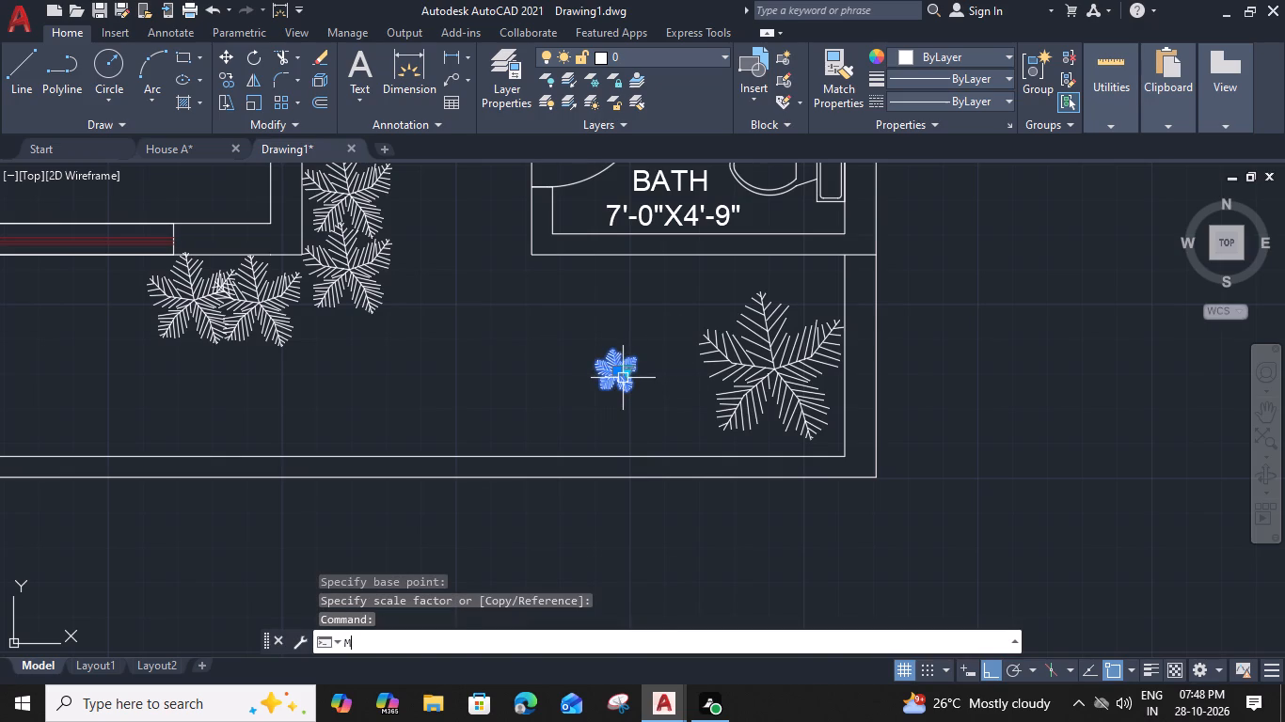
left_click(626, 390)
left_click(669, 413)
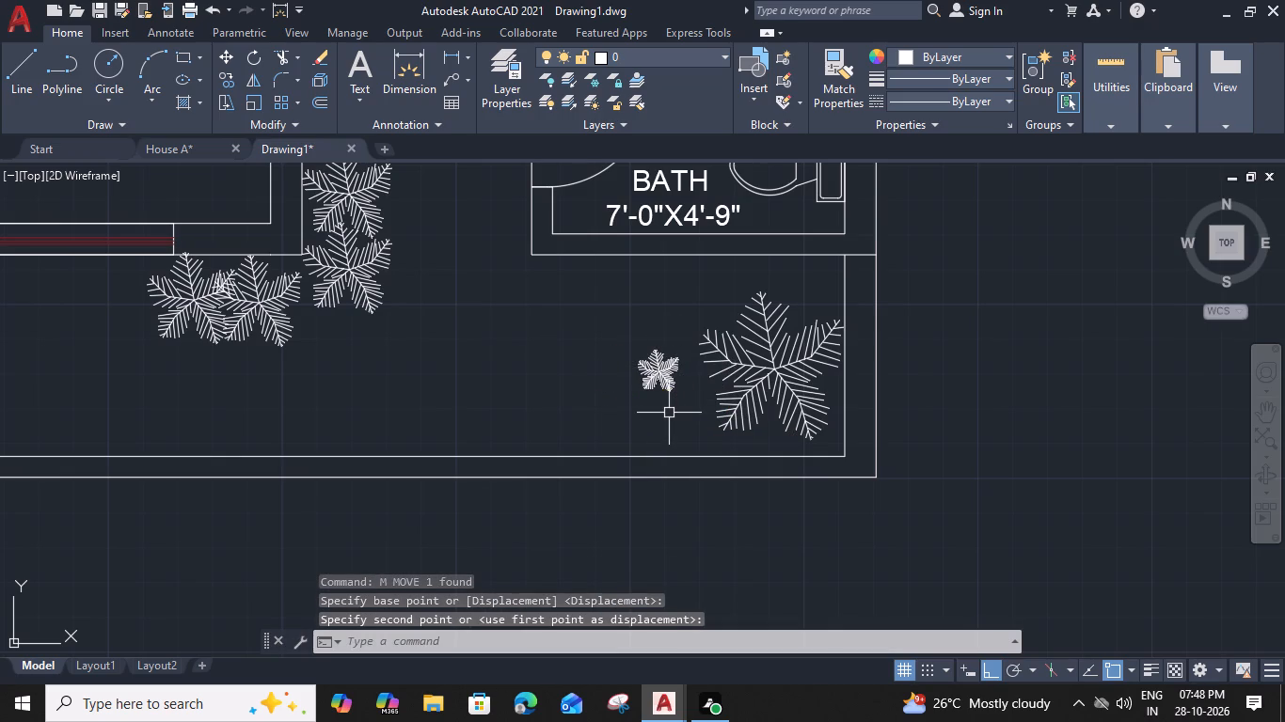
left_click(664, 377)
type("M")
key("space")
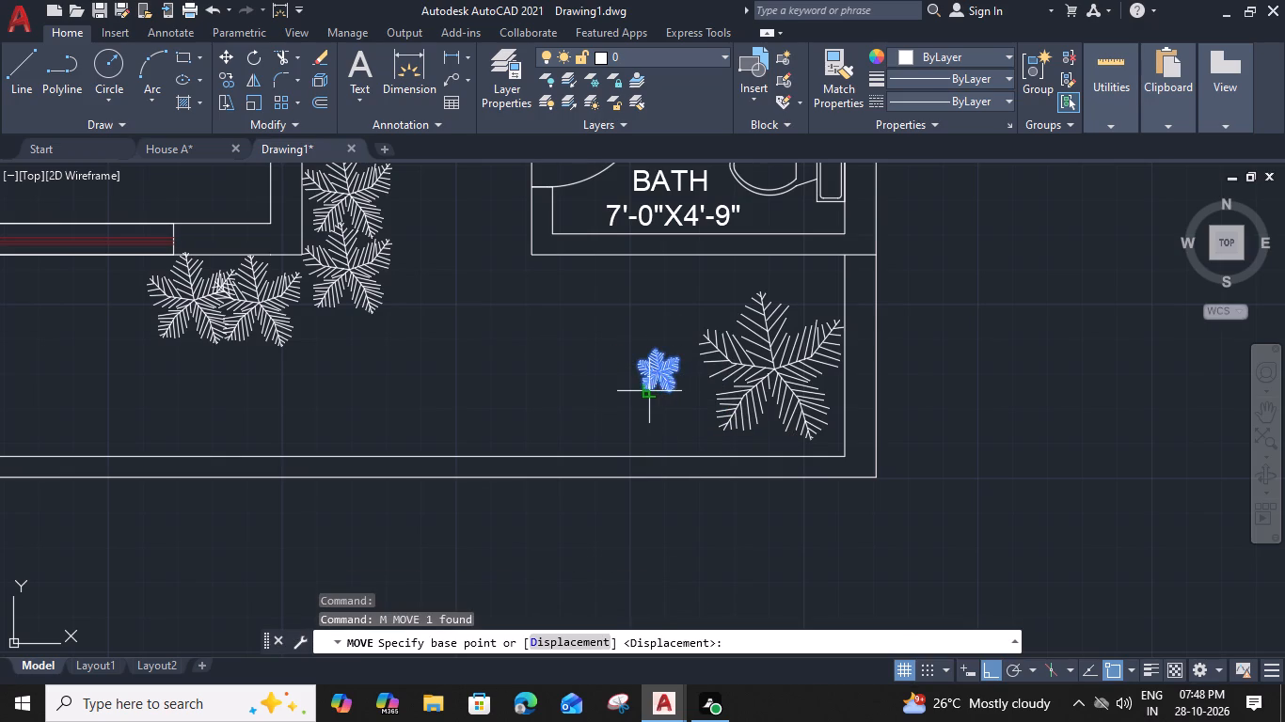
left_click(644, 387)
left_click(645, 434)
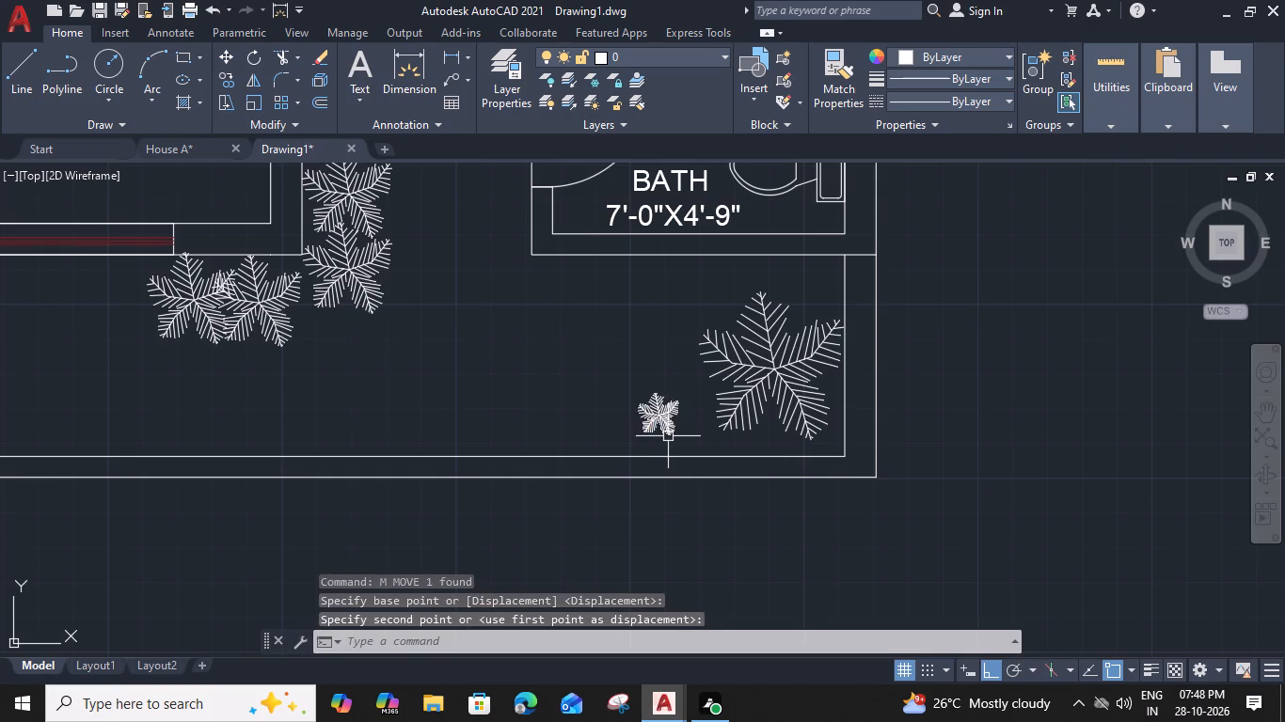
Move the small palm farther east and slightly south, tucking it against the large palm's southwest frond.
left_click(668, 435)
type("M")
key("space")
scroll(679, 422, "up", 2)
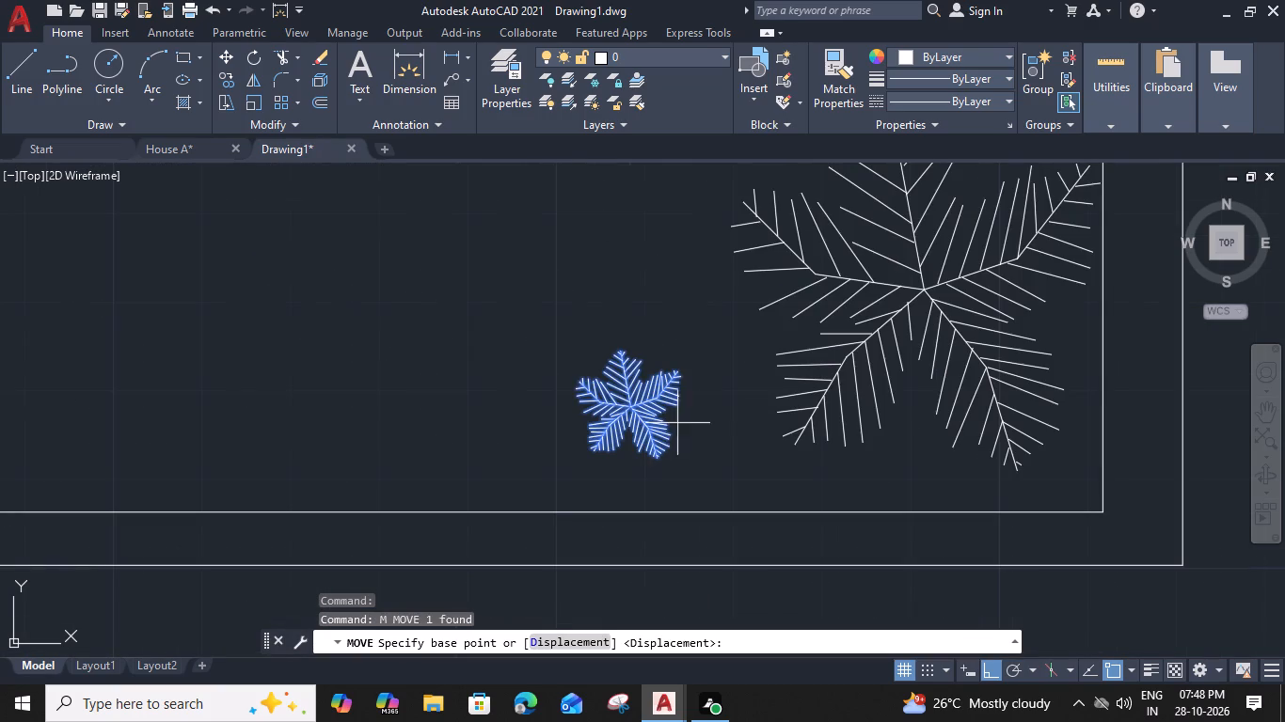
left_click(664, 427)
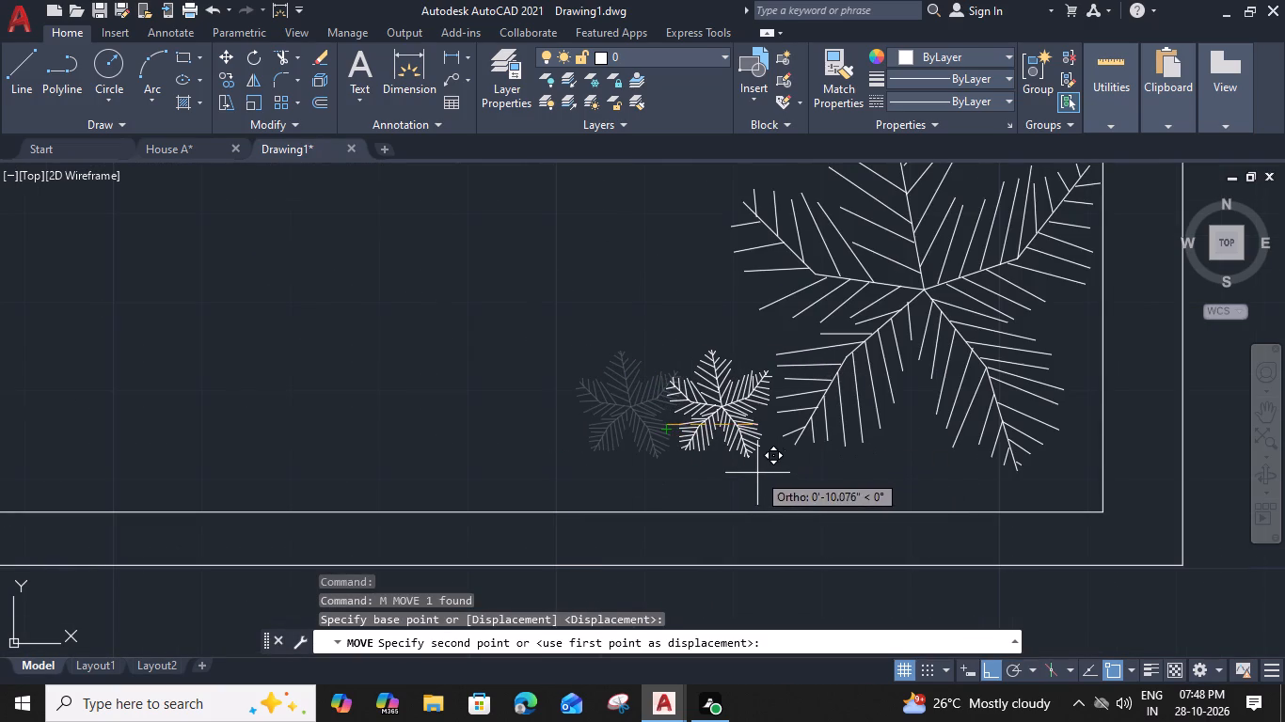
left_click(763, 471)
left_click(734, 425)
type("M")
key("space")
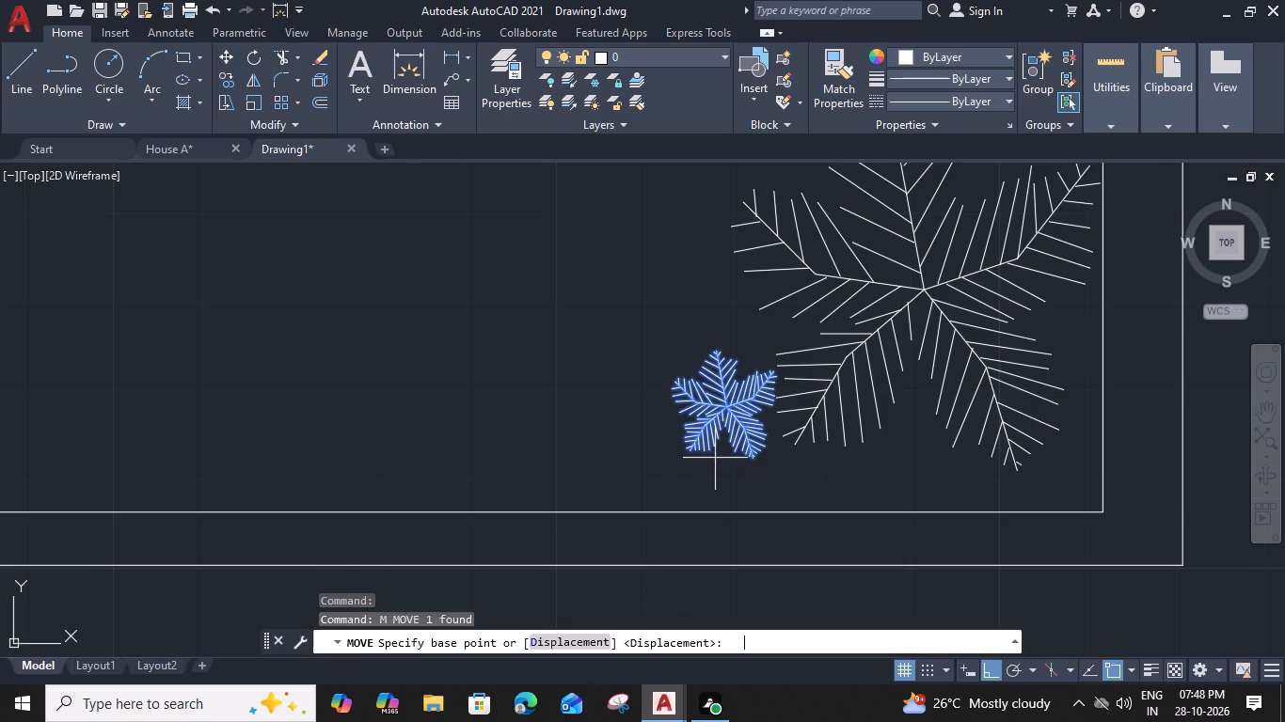
left_click(683, 458)
left_click(677, 487)
Switch the small palm's block representation to Shrub (Plan).
left_click(706, 434)
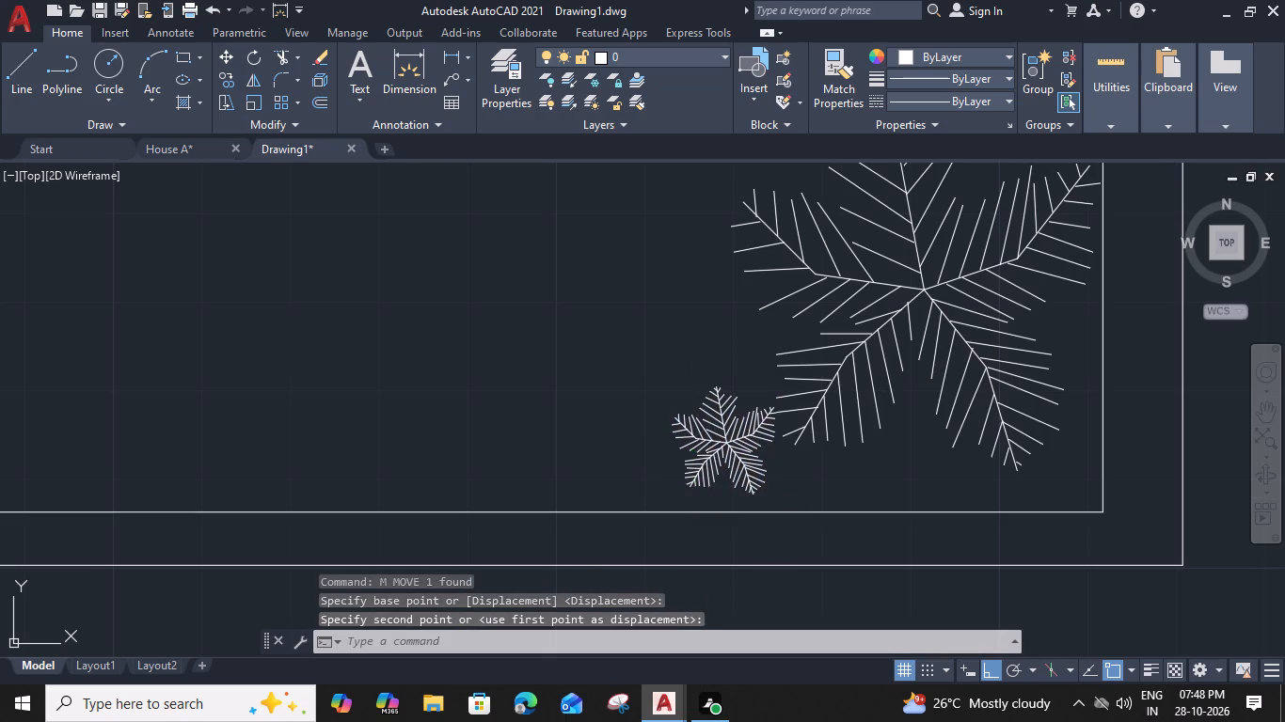
left_click(751, 446)
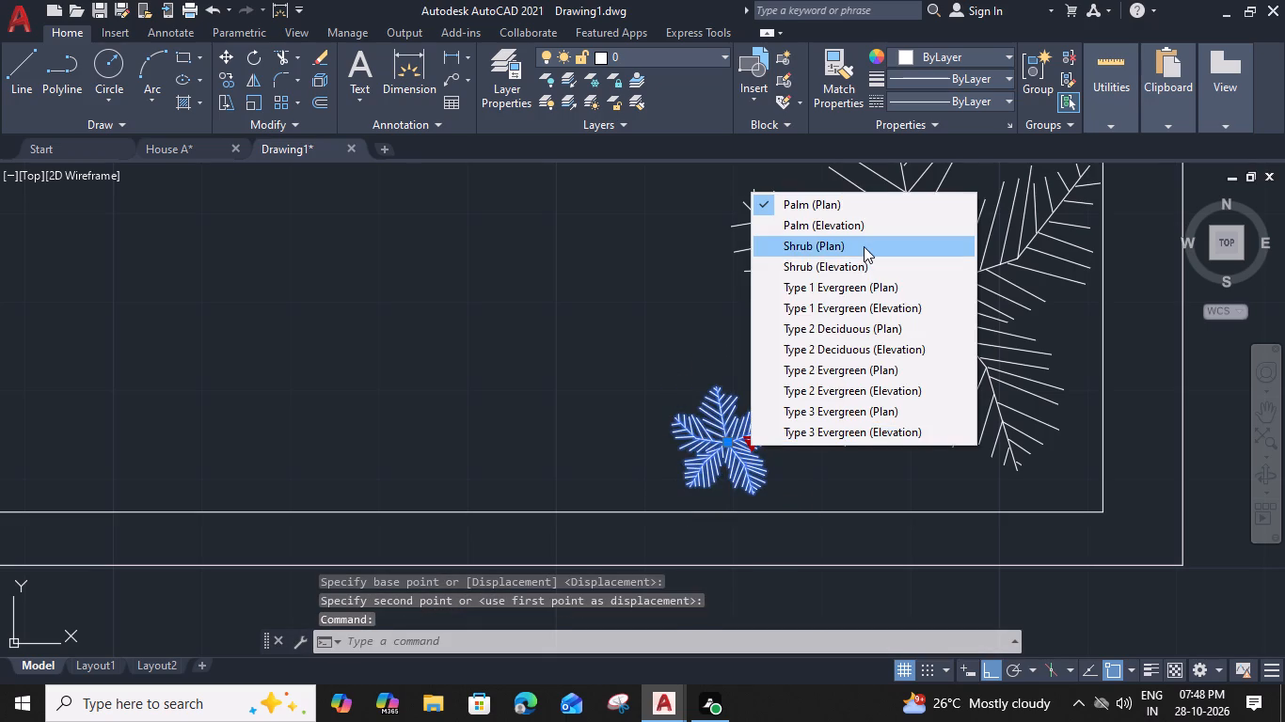
left_click(864, 246)
Scale the shrub up about its centre to roughly half the large palm's width.
type("SC")
key("space")
left_click(726, 441)
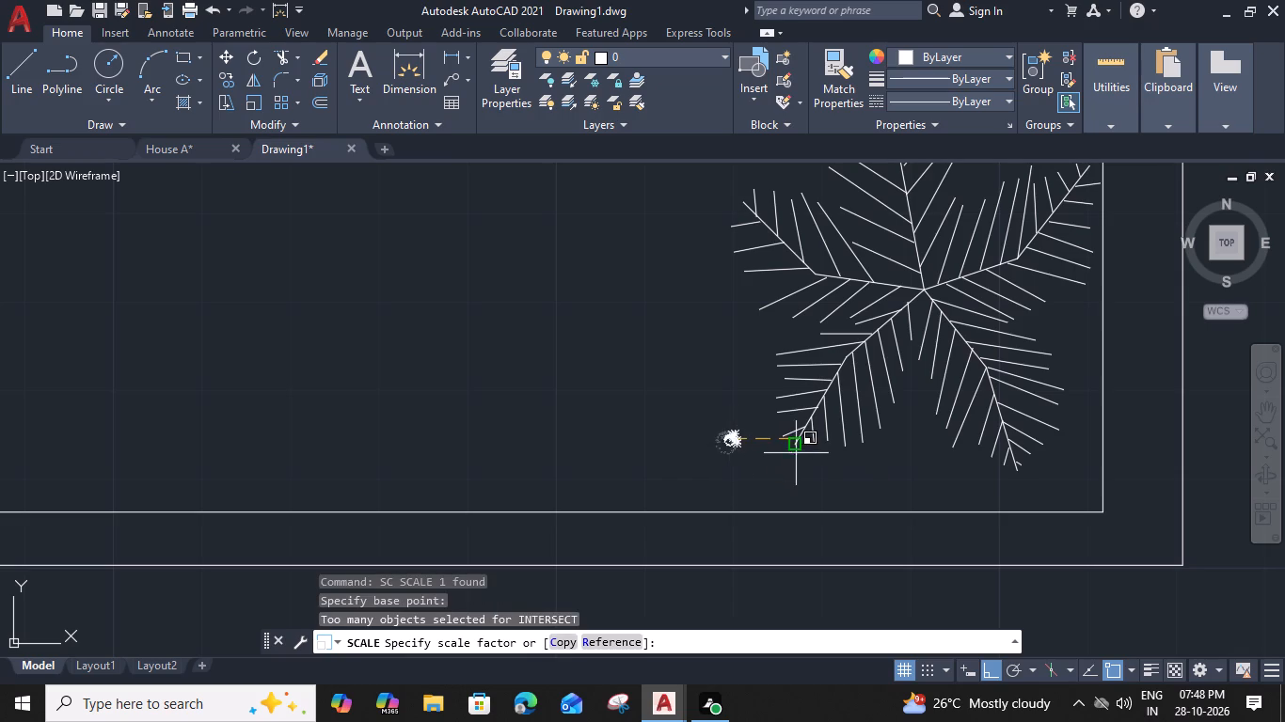
scroll(1213, 440, "down", 5)
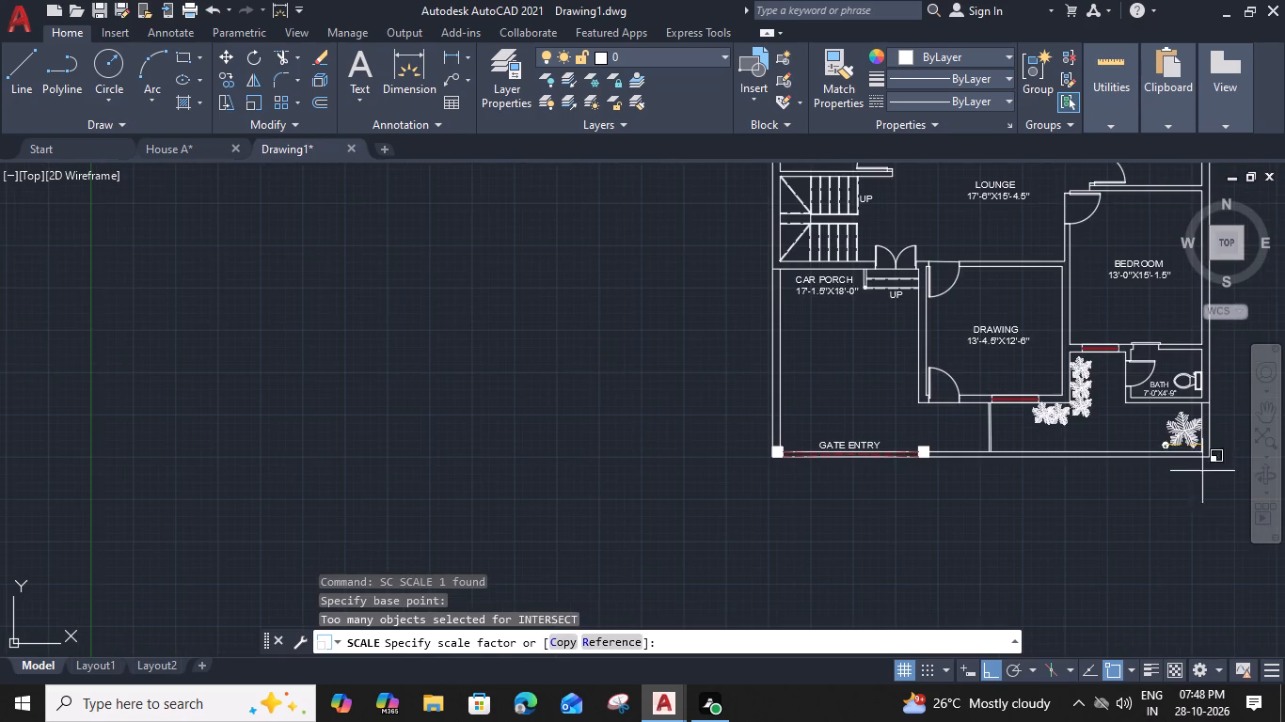
middle_click_drag(1182, 502, 787, 443)
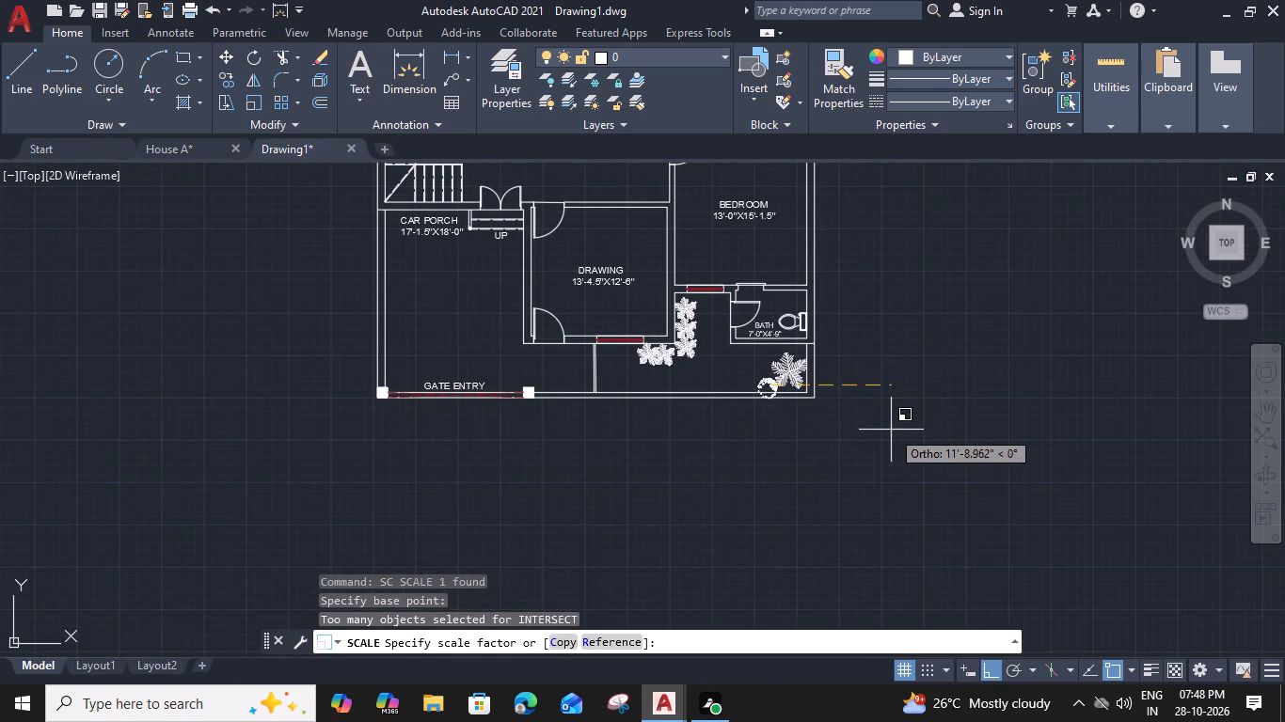
left_click(891, 430)
Move the shrub north off the front boundary wall, settling it just inside the wall's inner line beside the large palm.
scroll(734, 346, "up", 3)
left_click(860, 483)
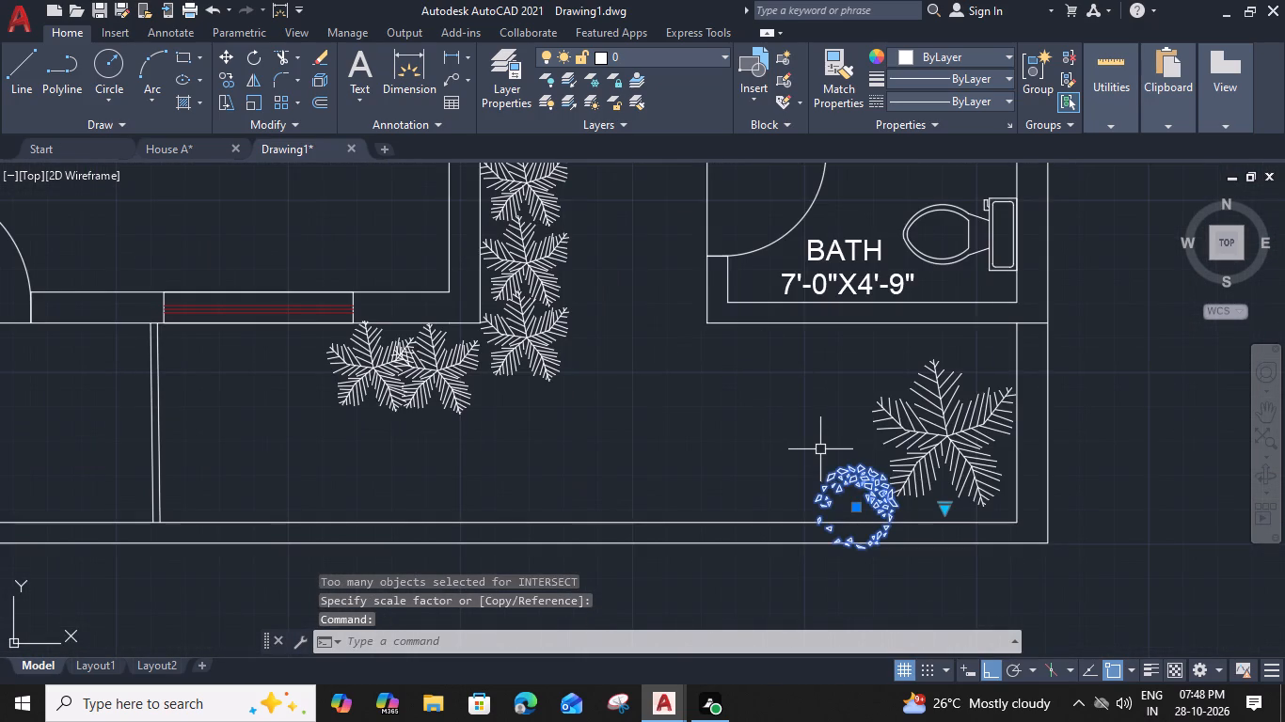
type("M")
key("space")
left_click(832, 479)
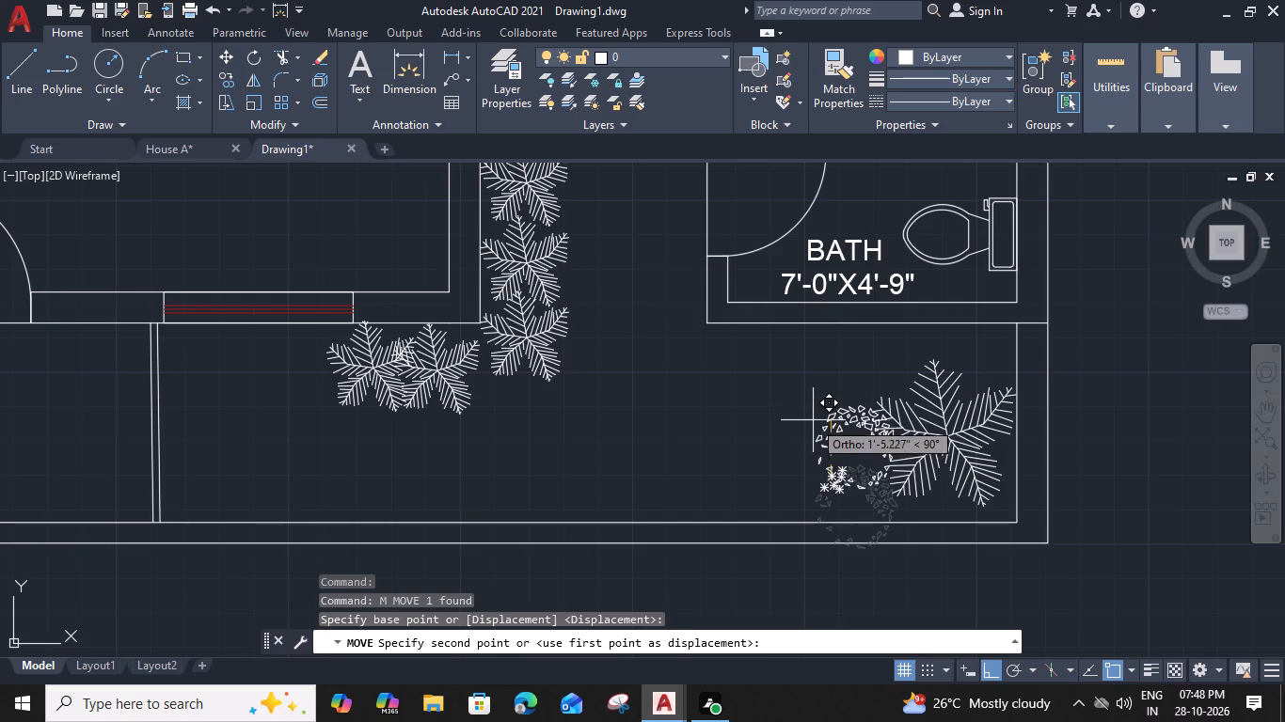
left_click(816, 415)
left_click(827, 459)
type("M")
key("space")
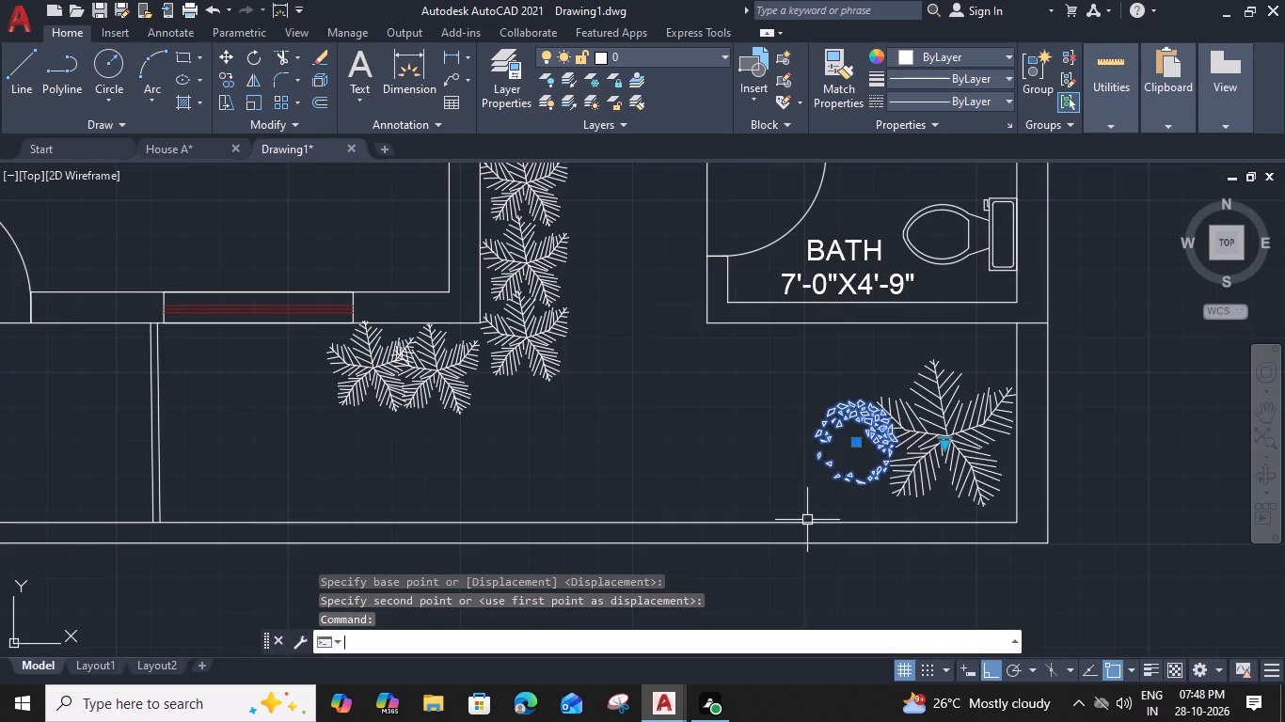
scroll(844, 515, "up", 2)
left_click(893, 445)
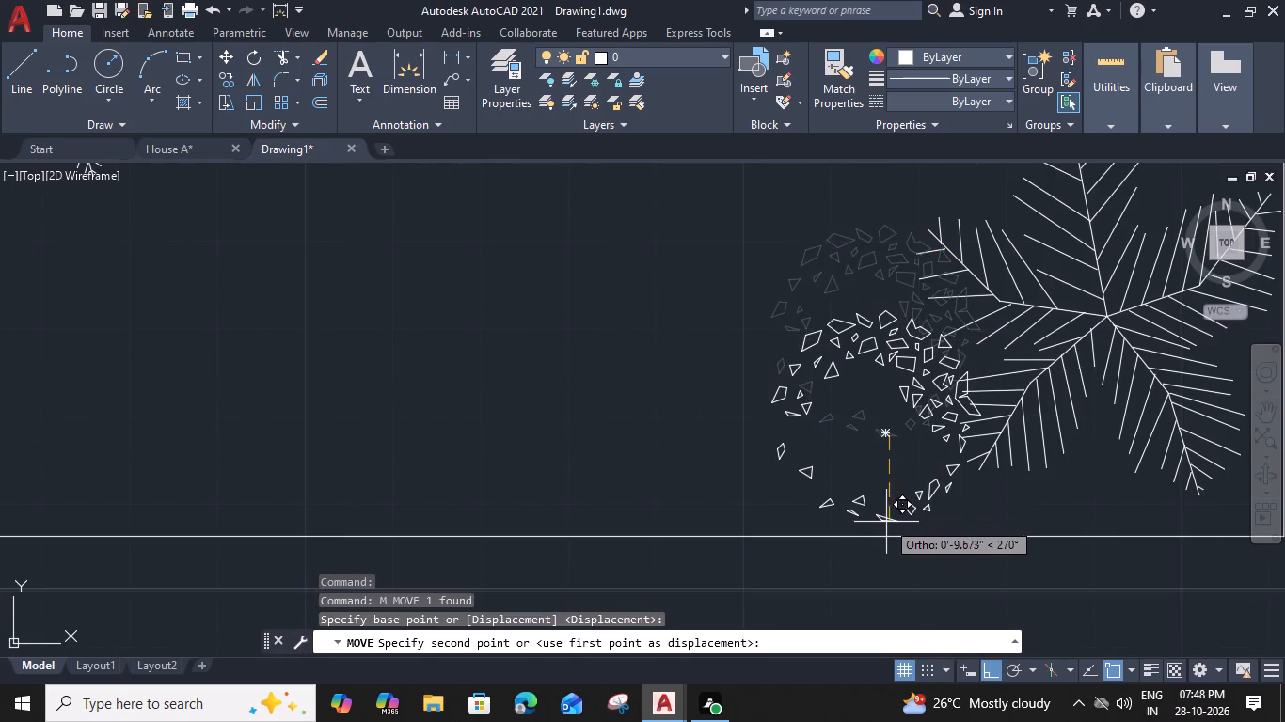
left_click(887, 522)
Copy the shrub once to the north below the bath and three times to the west along the front boundary wall.
left_click(791, 447)
left_click(758, 464)
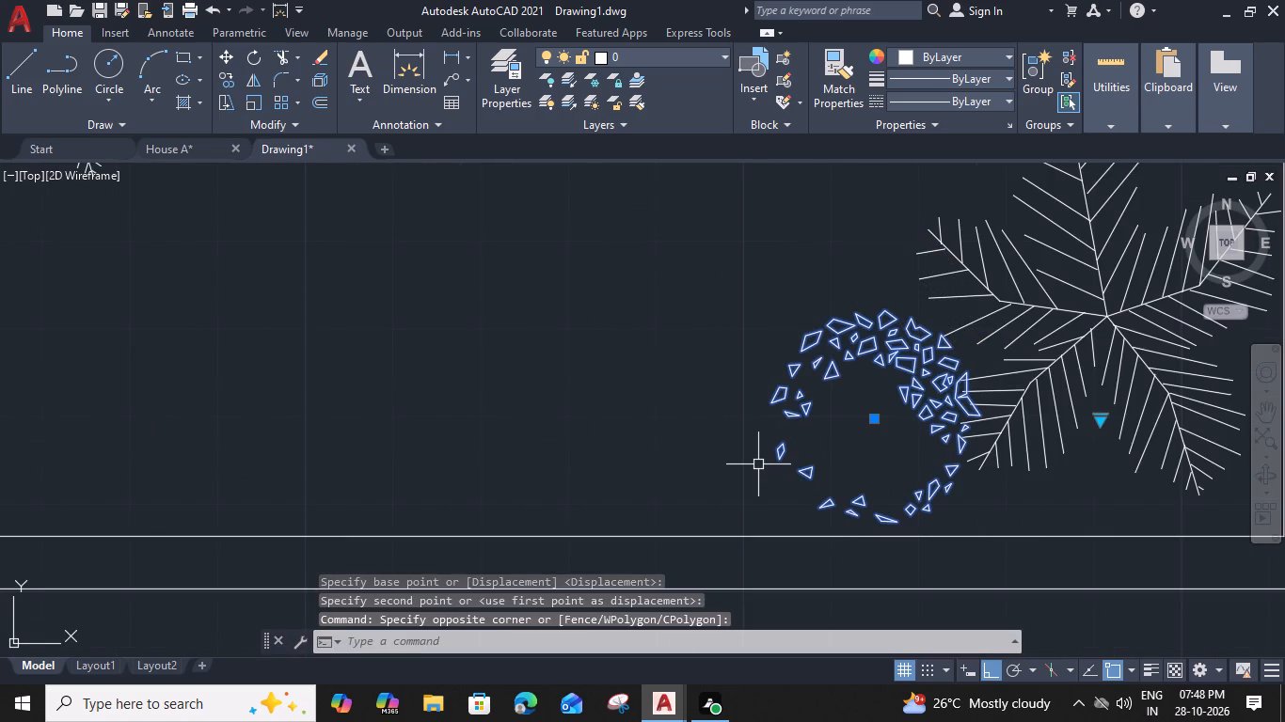
type("CO")
key("space")
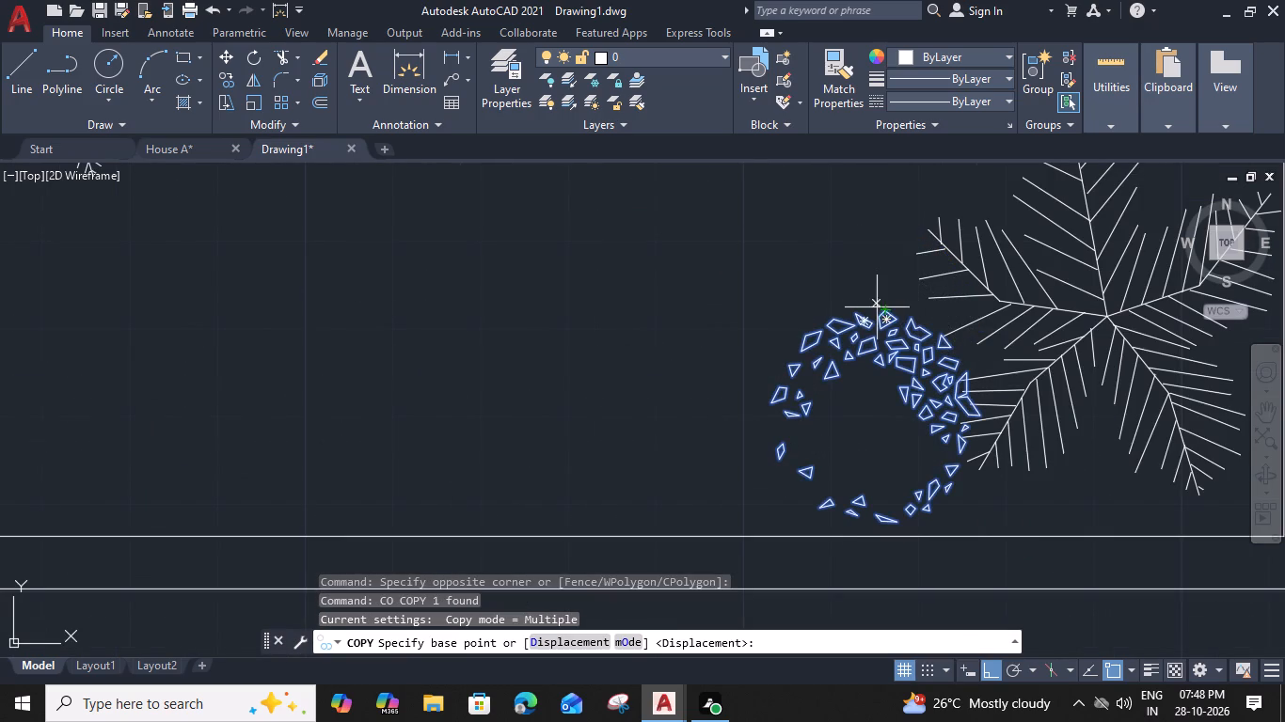
left_click(879, 313)
middle_click_drag(898, 230, 866, 435)
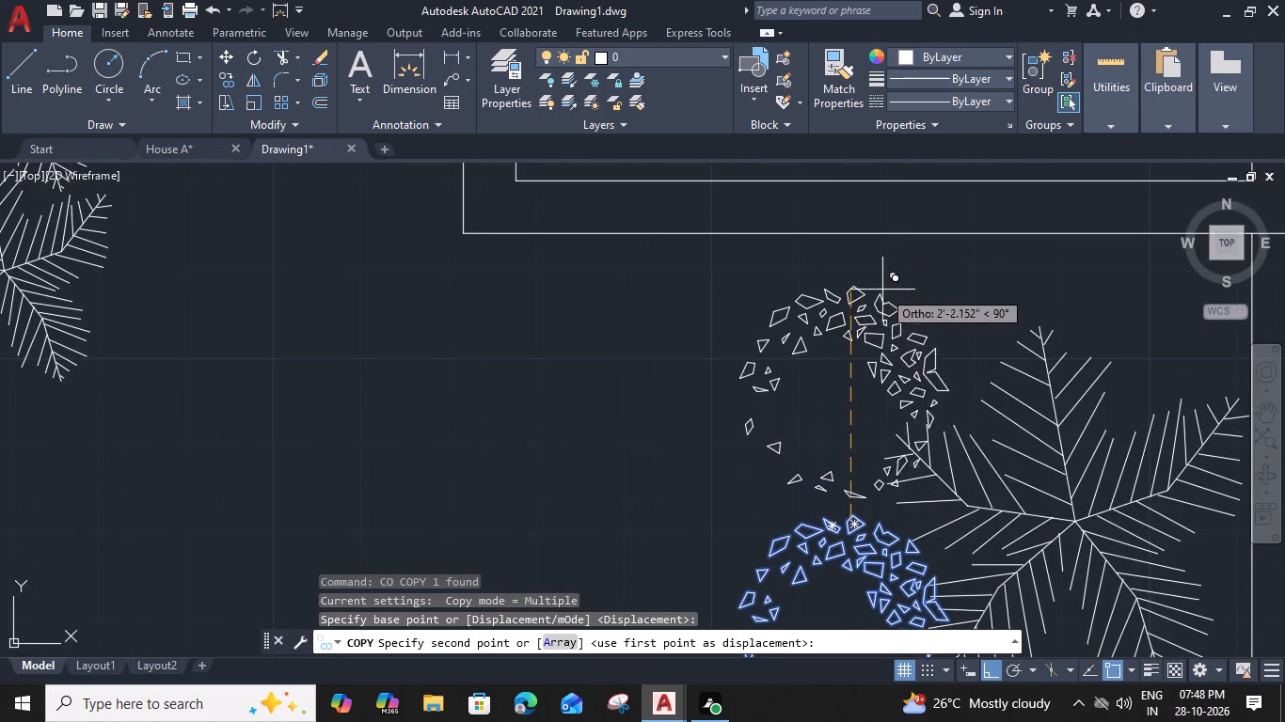
left_click(880, 251)
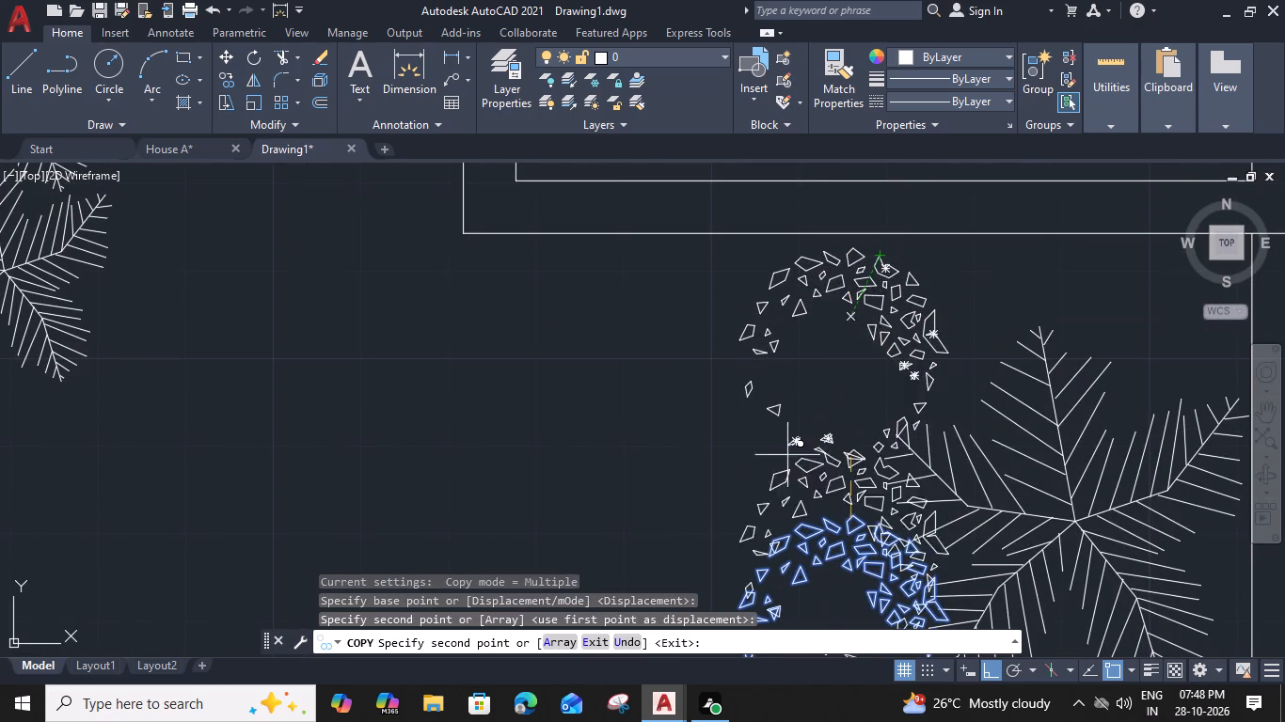
middle_click_drag(784, 452, 969, 189)
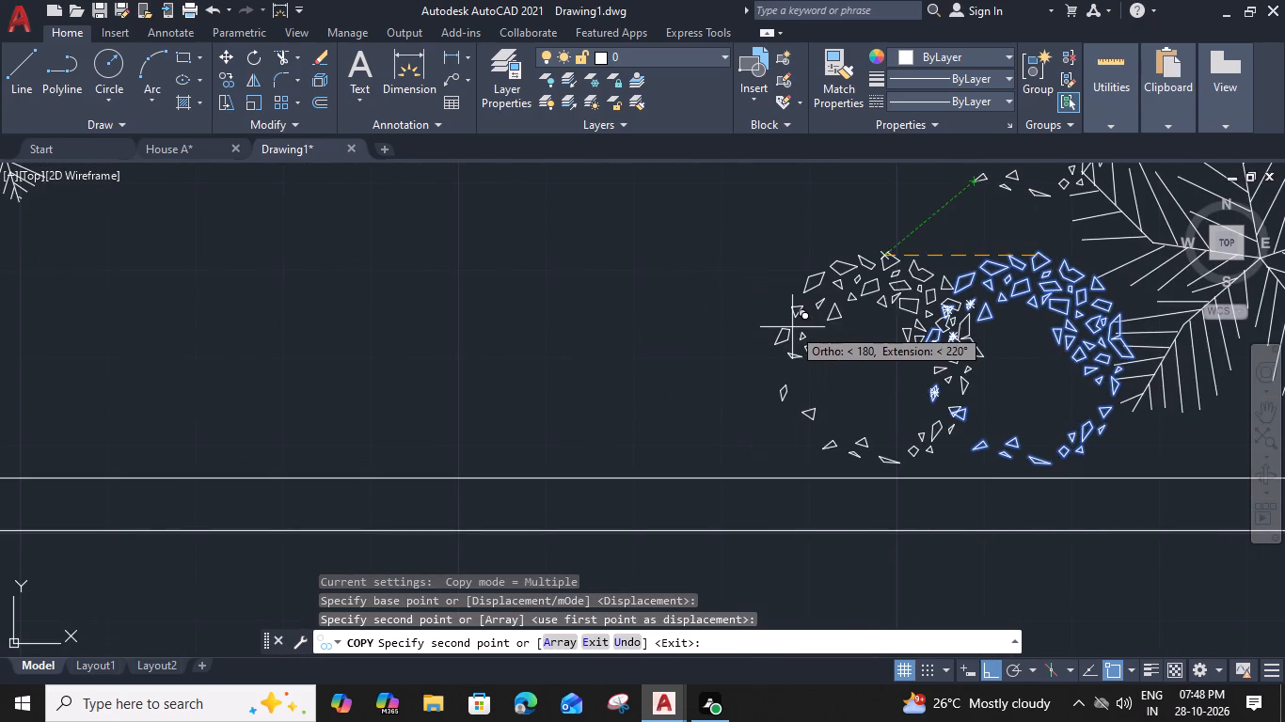
left_click(762, 322)
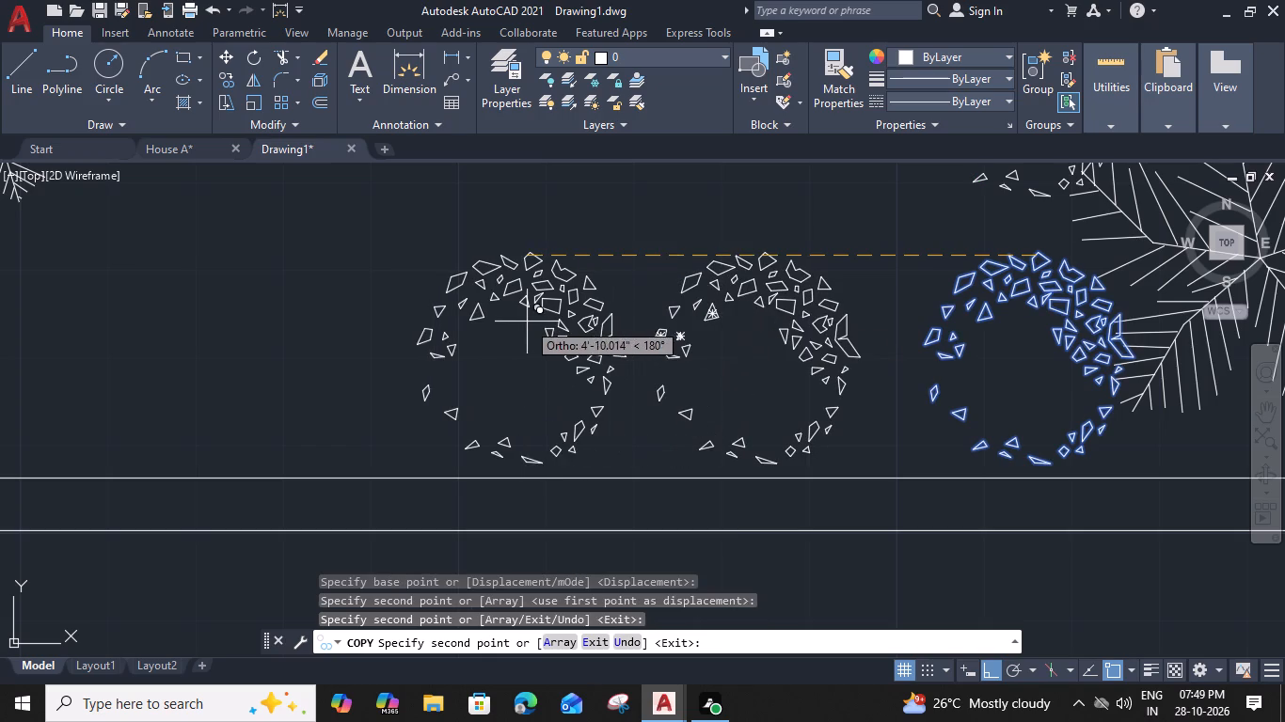
scroll(481, 305, "down", 2)
middle_click_drag(481, 305, 773, 360)
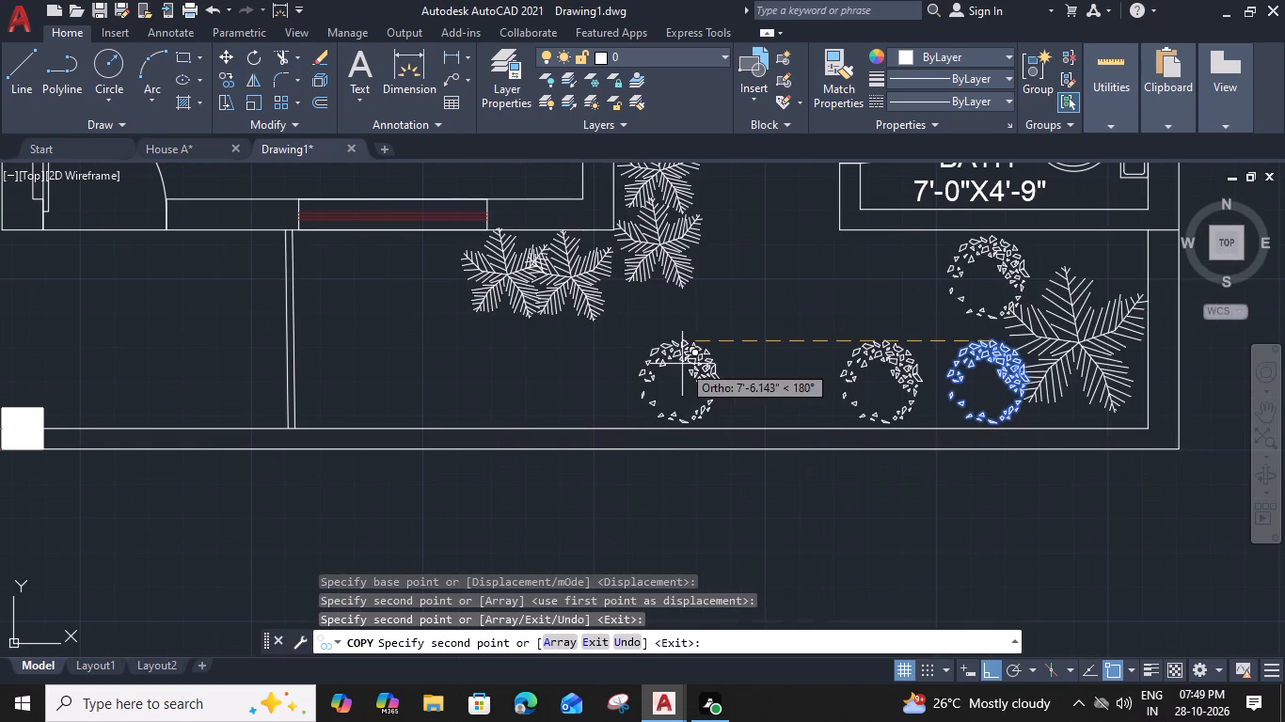
left_click(682, 364)
left_click(459, 350)
key("Escape")
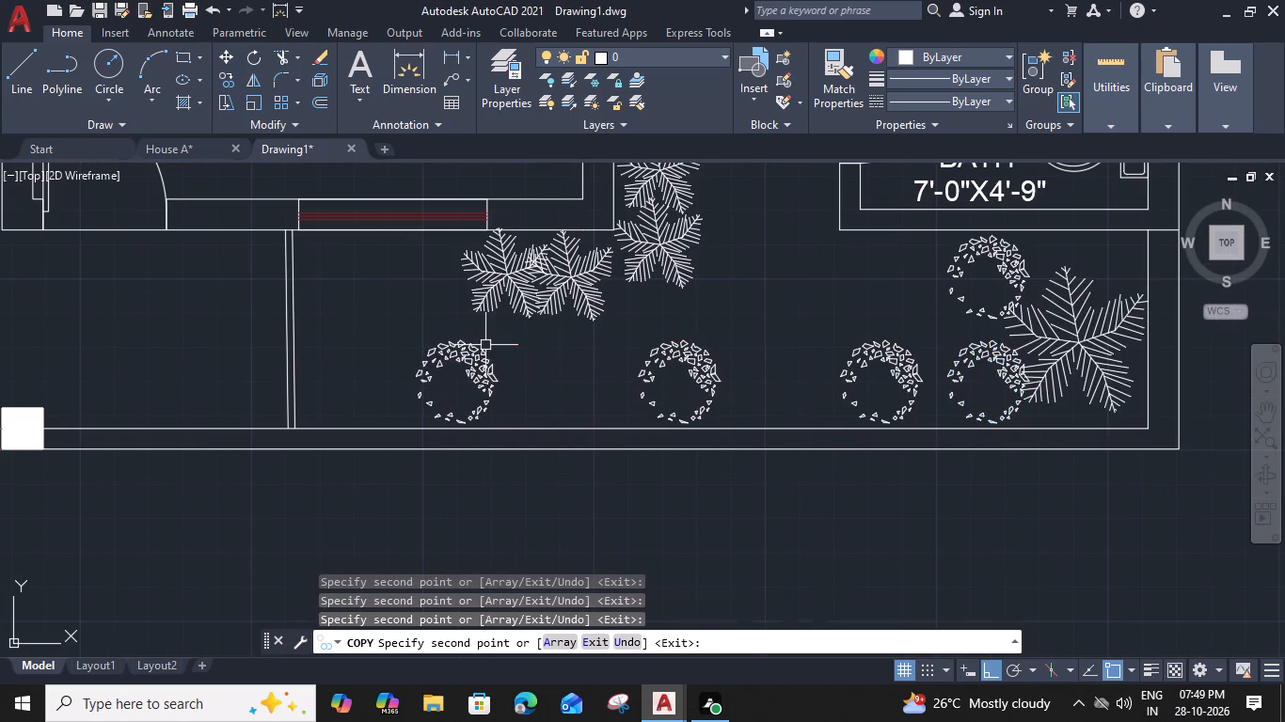
Switch the shrub copy nearest the original along the front wall to Type 1 Evergreen (Plan).
left_click(883, 353)
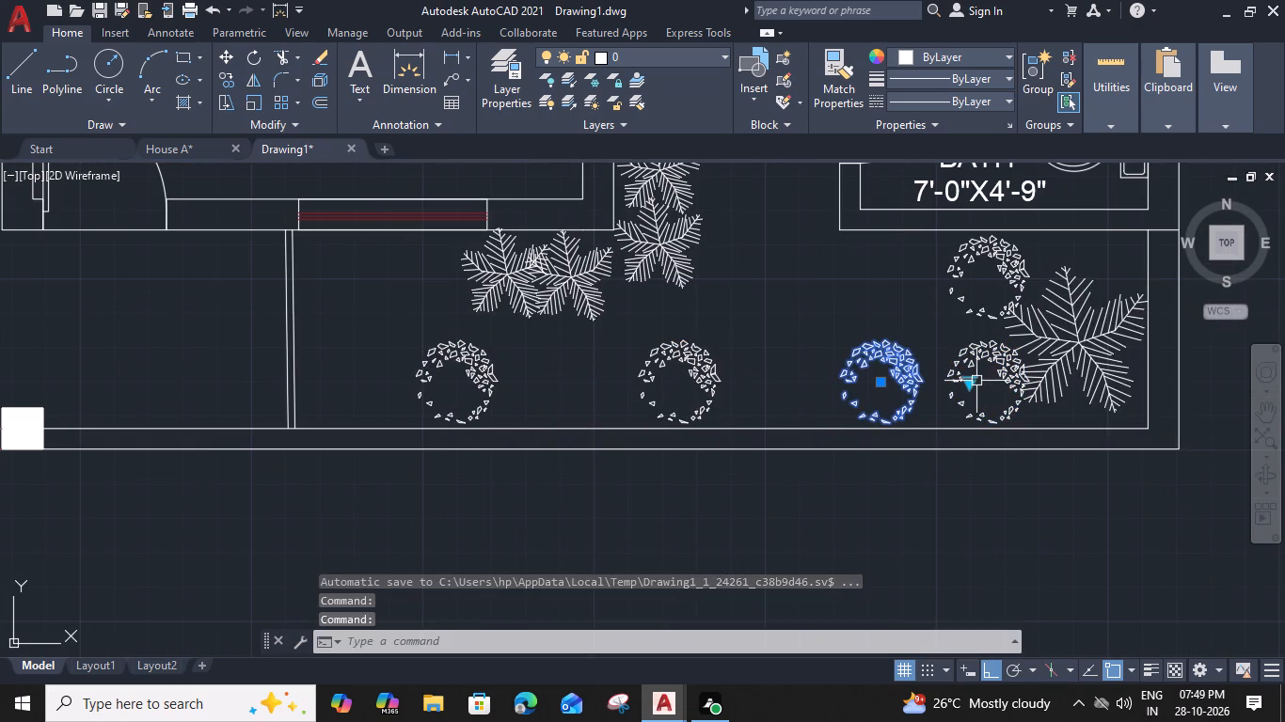
left_click(973, 382)
left_click(1049, 473)
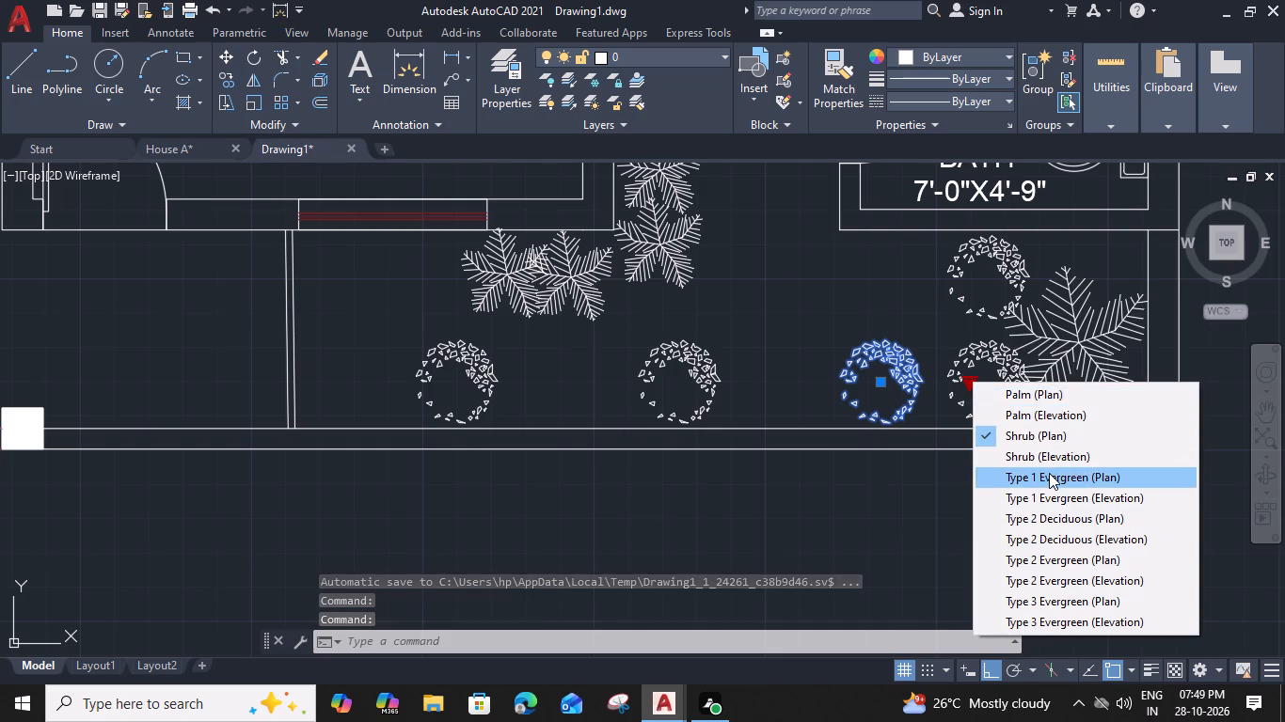
Scale the evergreen down about its centre to match the size of the neighbouring shrubs.
type("SC")
key("space")
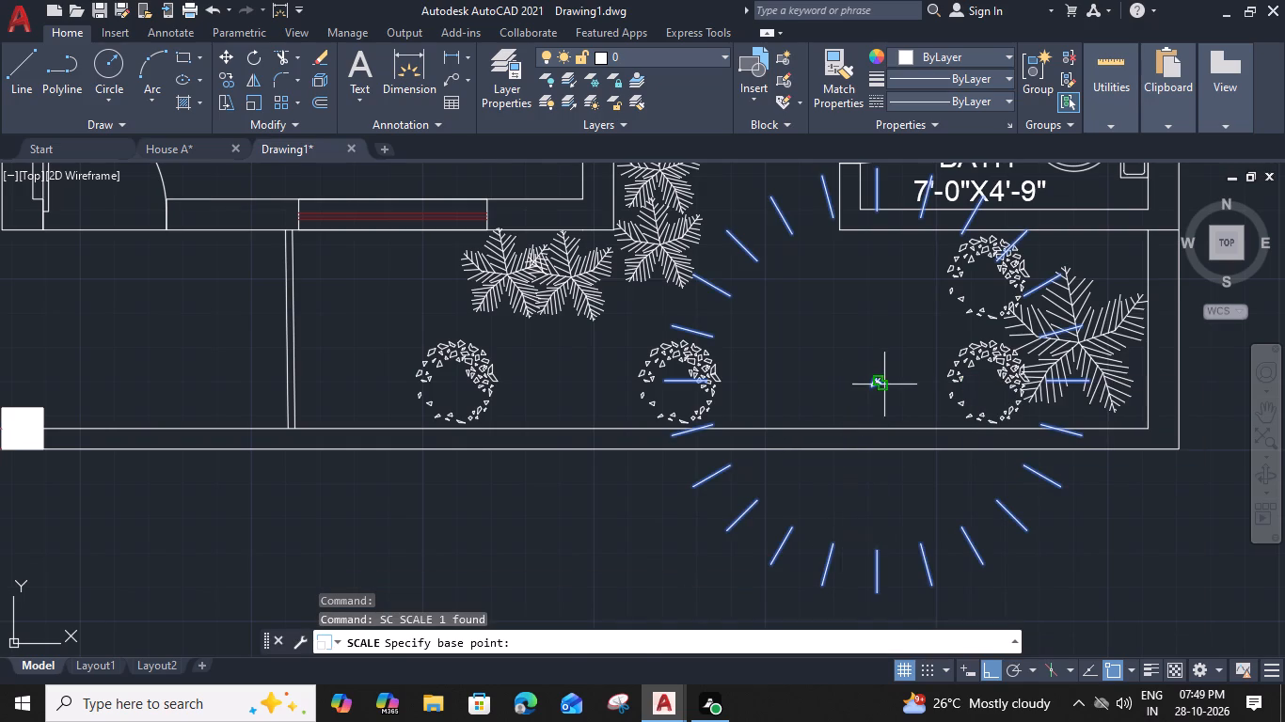
left_click(884, 383)
left_click(958, 417)
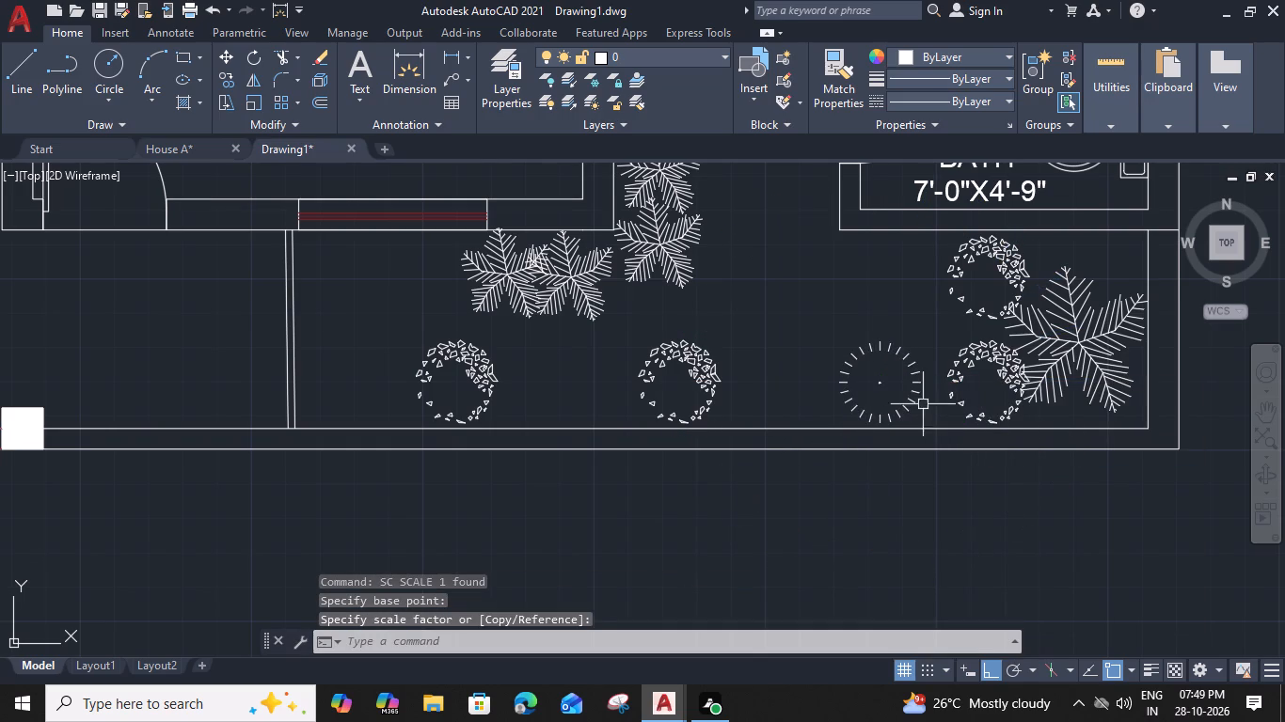
Move the scaled evergreen east along the front wall so it overlaps the shrub beside the large palm.
left_click(917, 395)
key("m")
key("space")
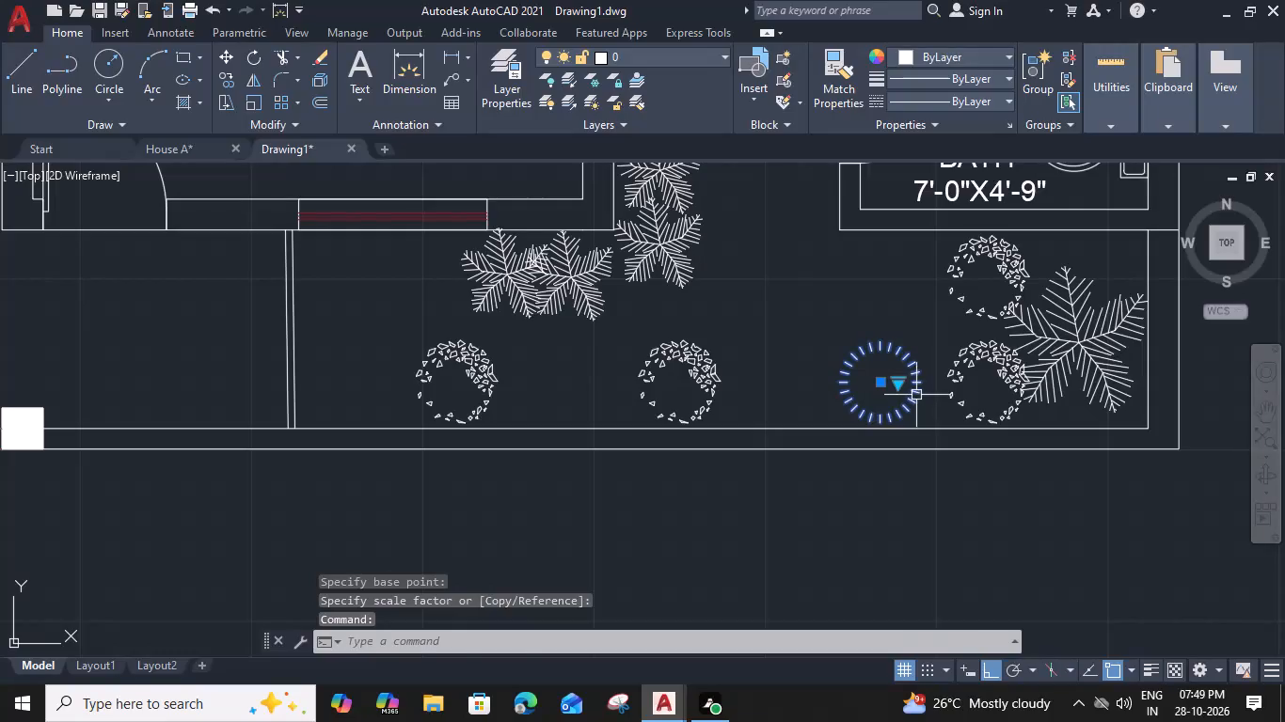
scroll(925, 381, "up", 2)
left_click(913, 385)
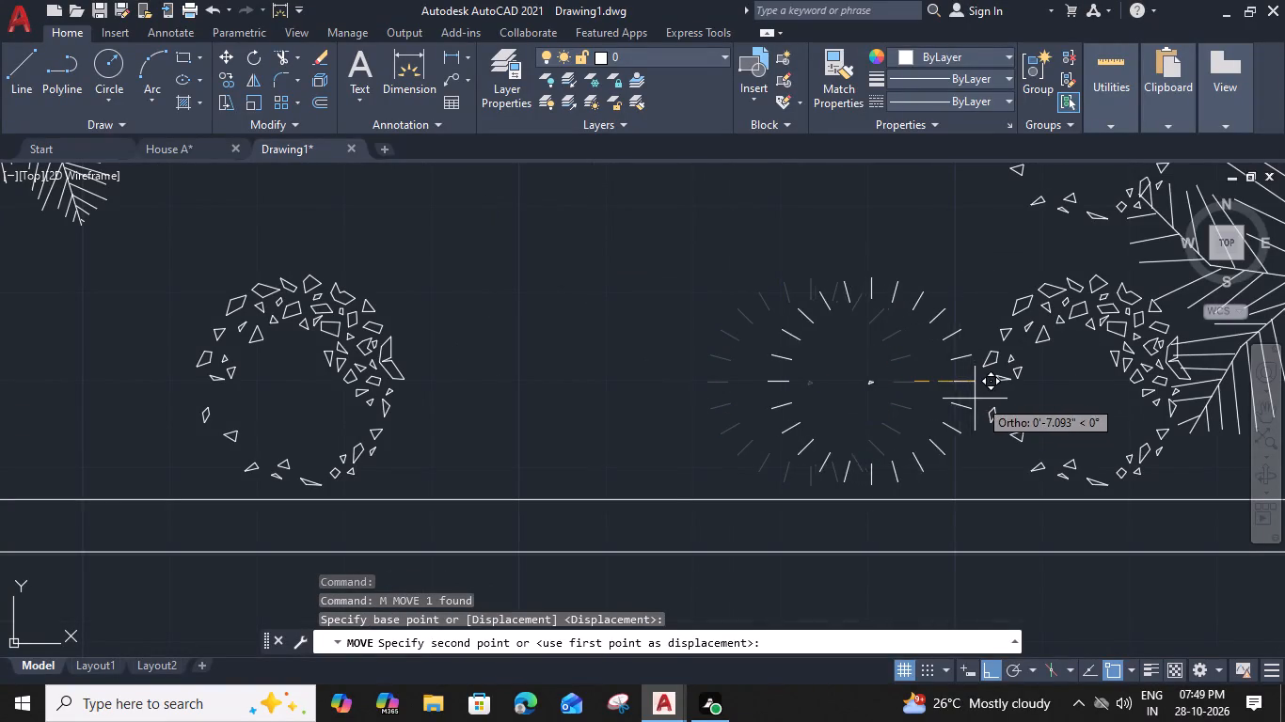
left_click(1061, 400)
Copy the evergreen to both sides of each of the two western front-wall shrubs and north beside the shrub below the bath.
left_click(871, 381)
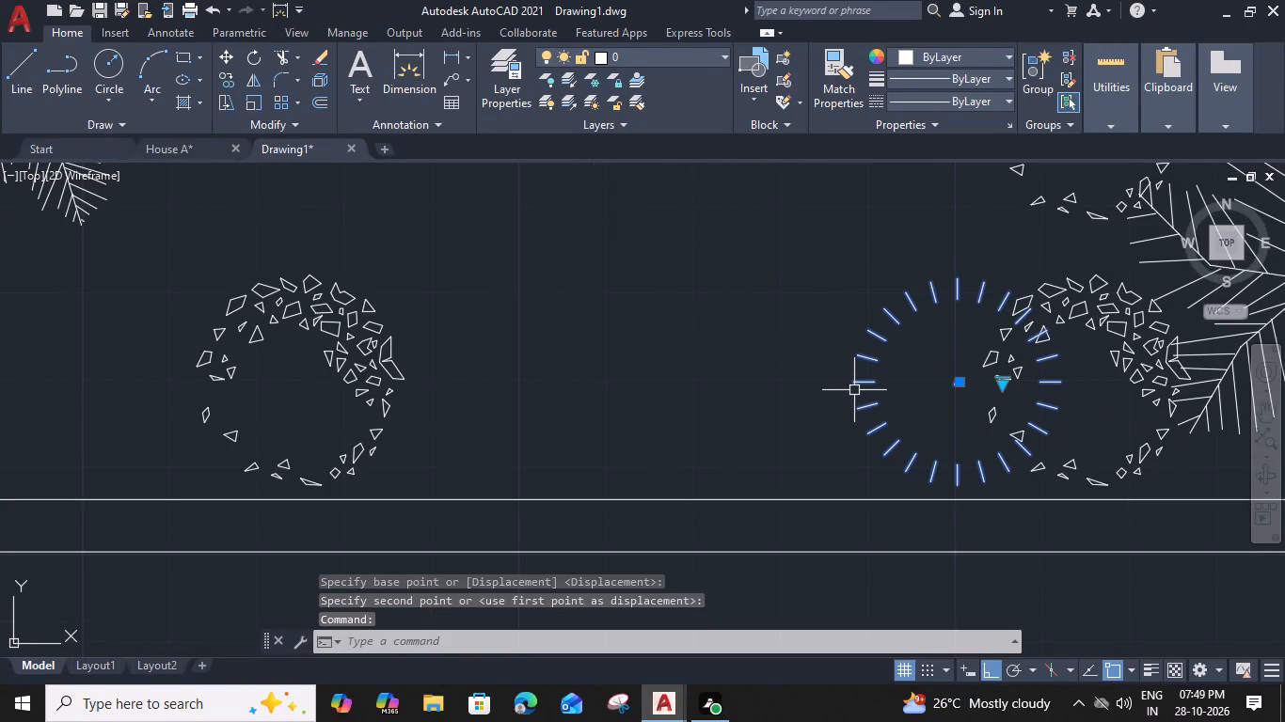
type("CO")
key("space")
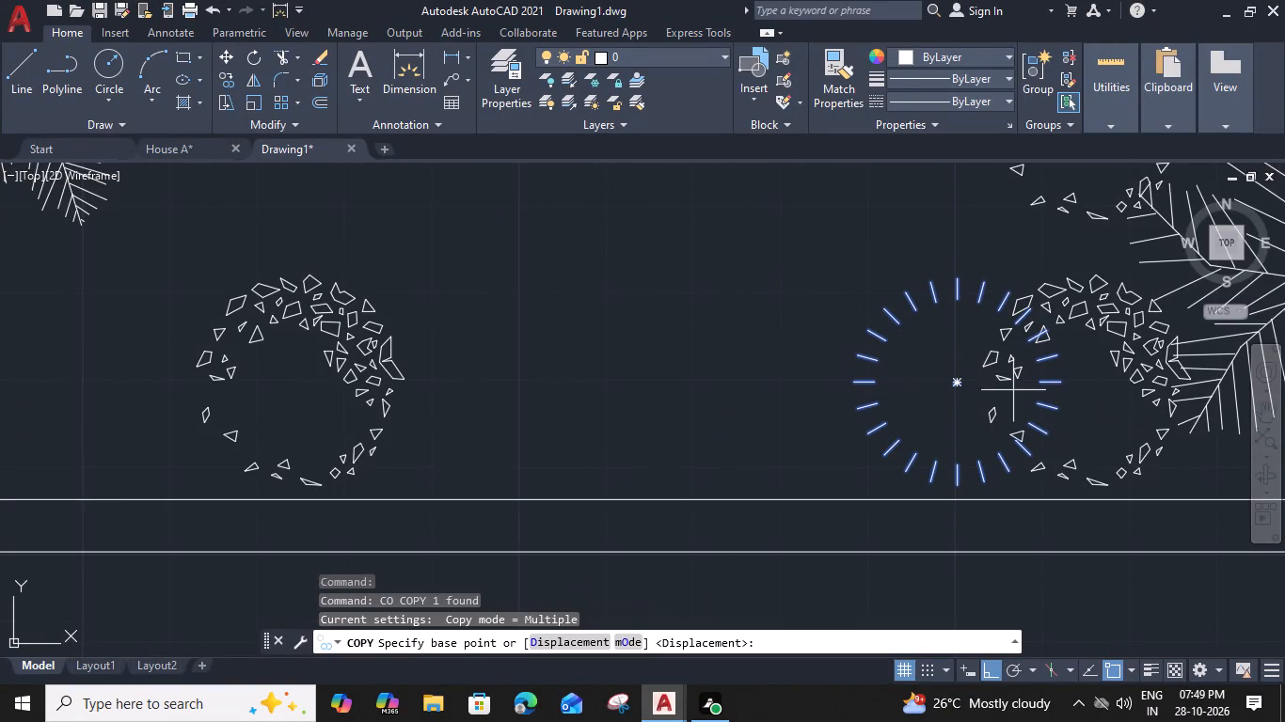
left_click(1058, 384)
middle_click_drag(588, 394, 1165, 384)
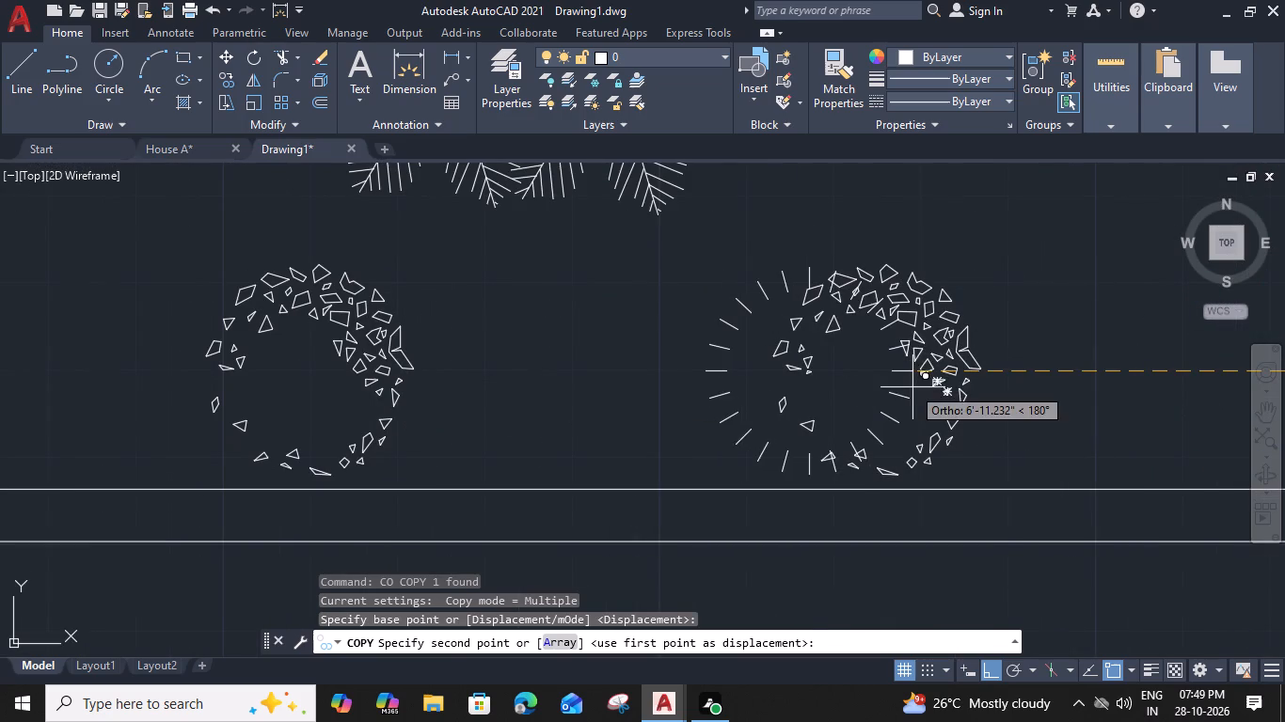
left_click(890, 383)
middle_click_drag(707, 387, 1099, 390)
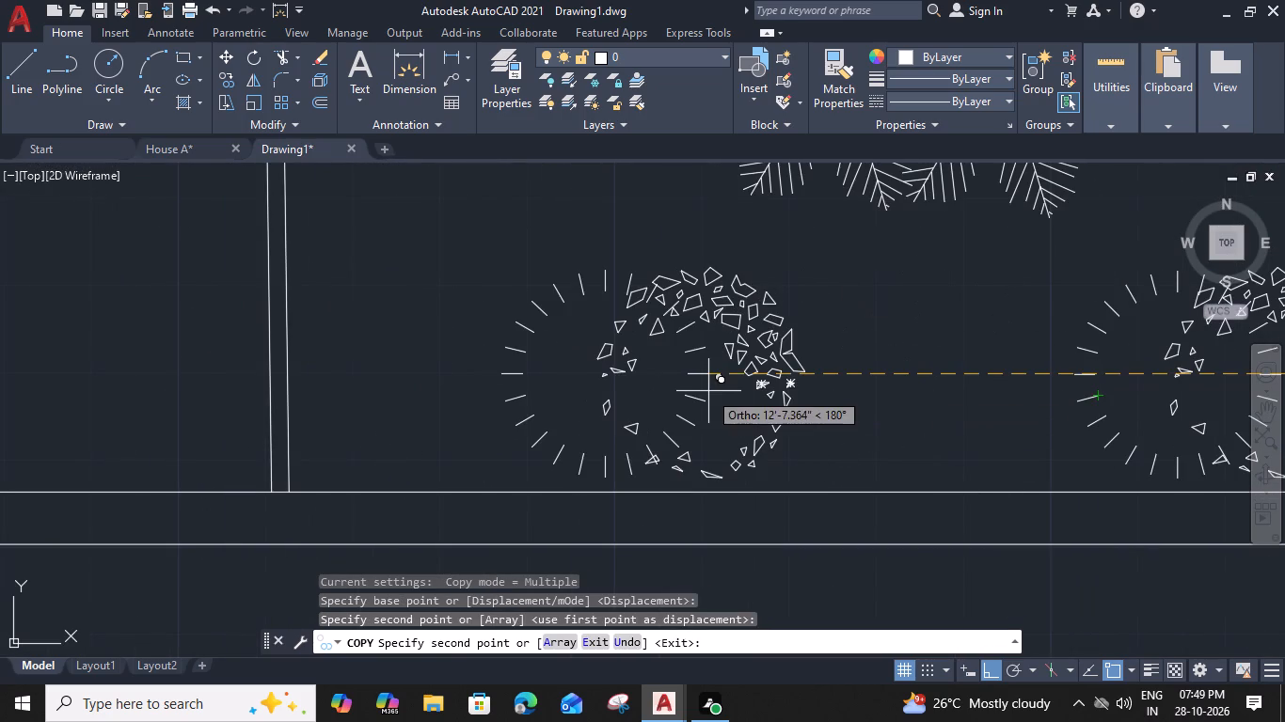
left_click(704, 389)
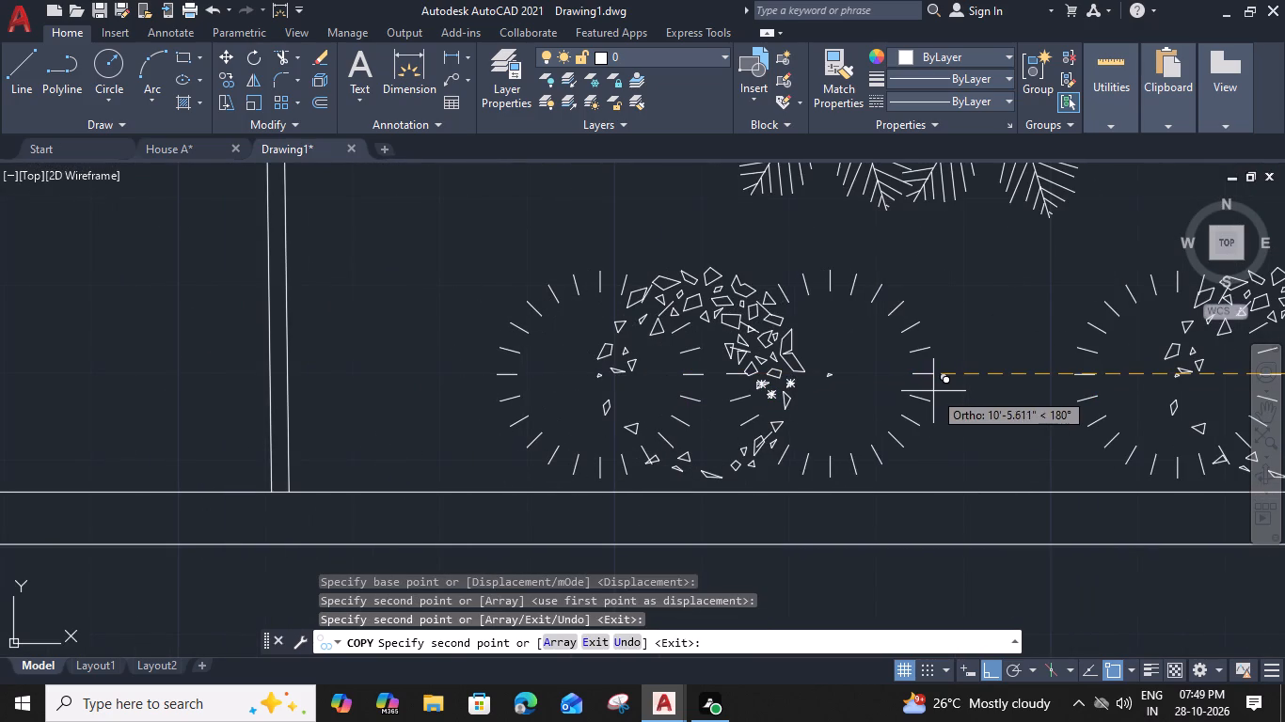
left_click(933, 391)
middle_click_drag(1004, 391, 649, 360)
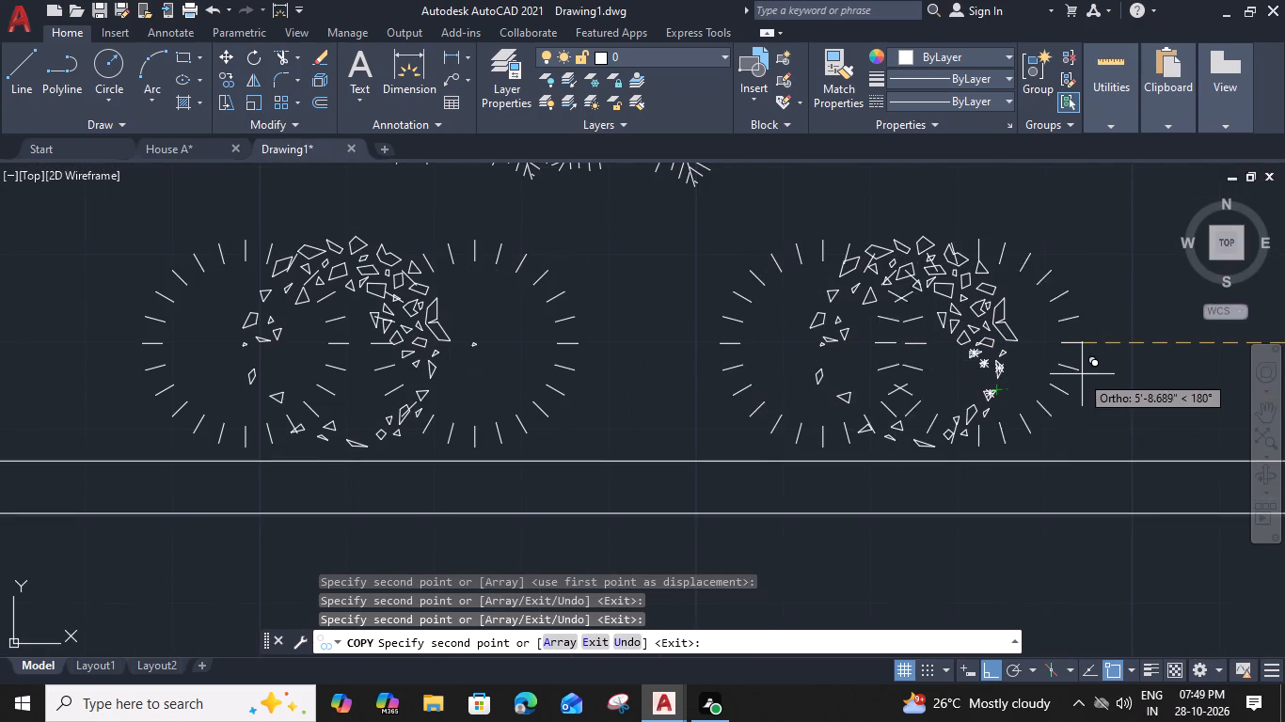
middle_click_drag(1087, 389, 790, 375)
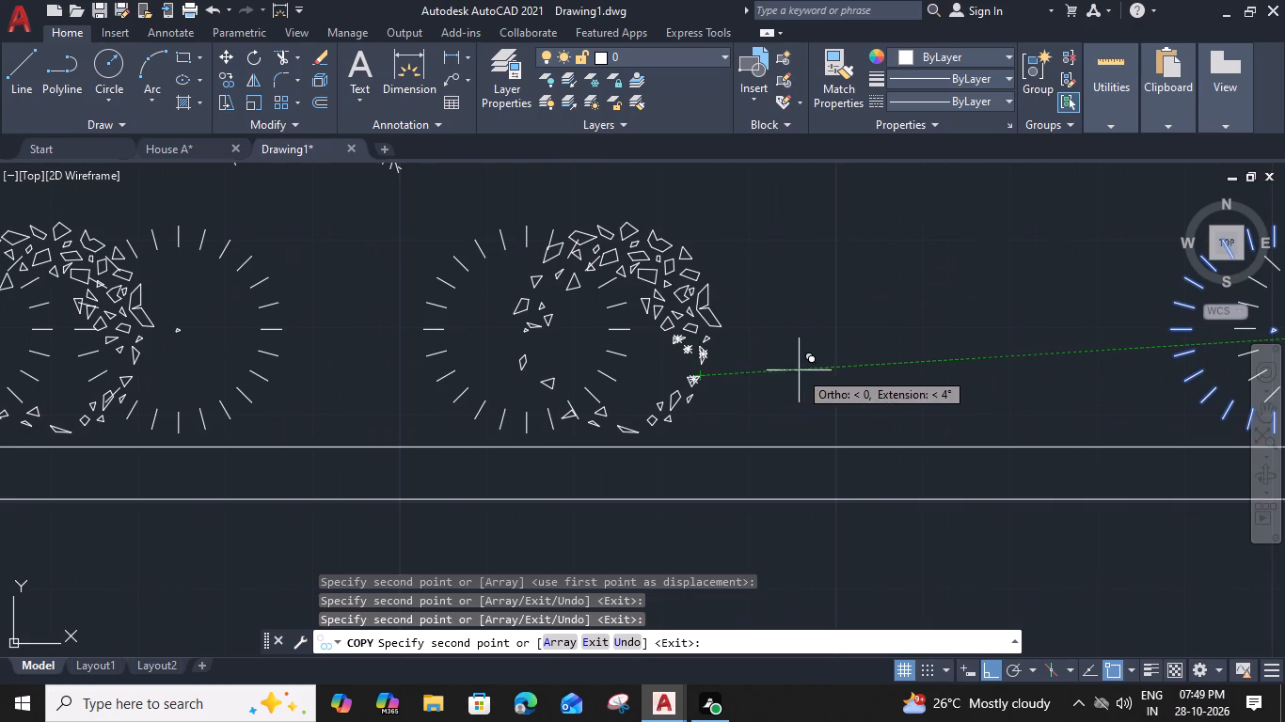
left_click(853, 345)
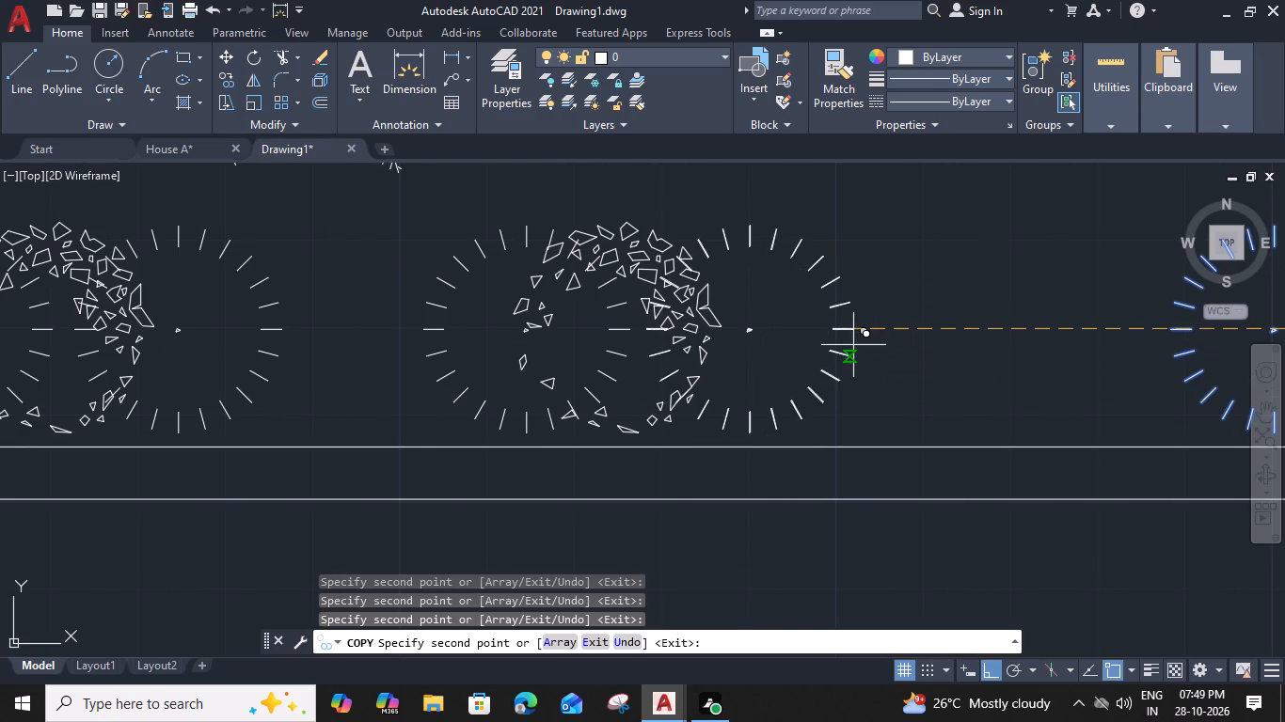
scroll(995, 347, "down", 1)
middle_click_drag(1002, 352, 648, 362)
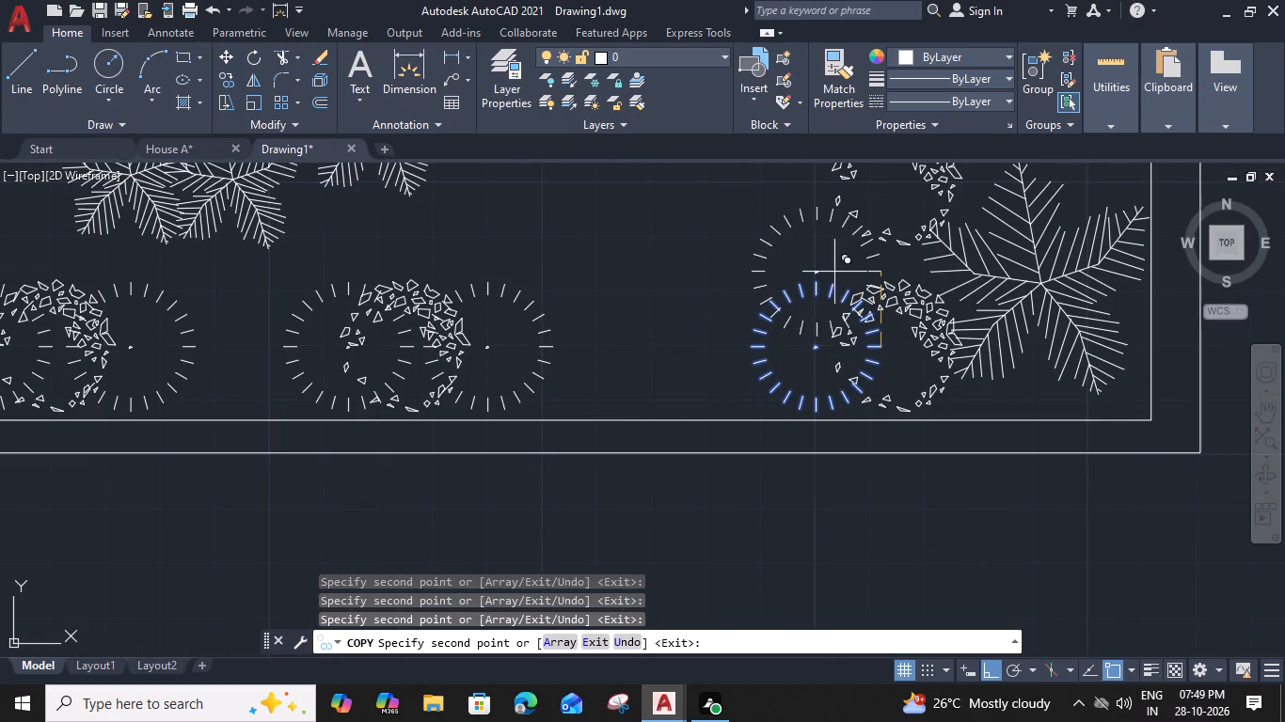
middle_click_drag(881, 205, 860, 322)
left_click(860, 285)
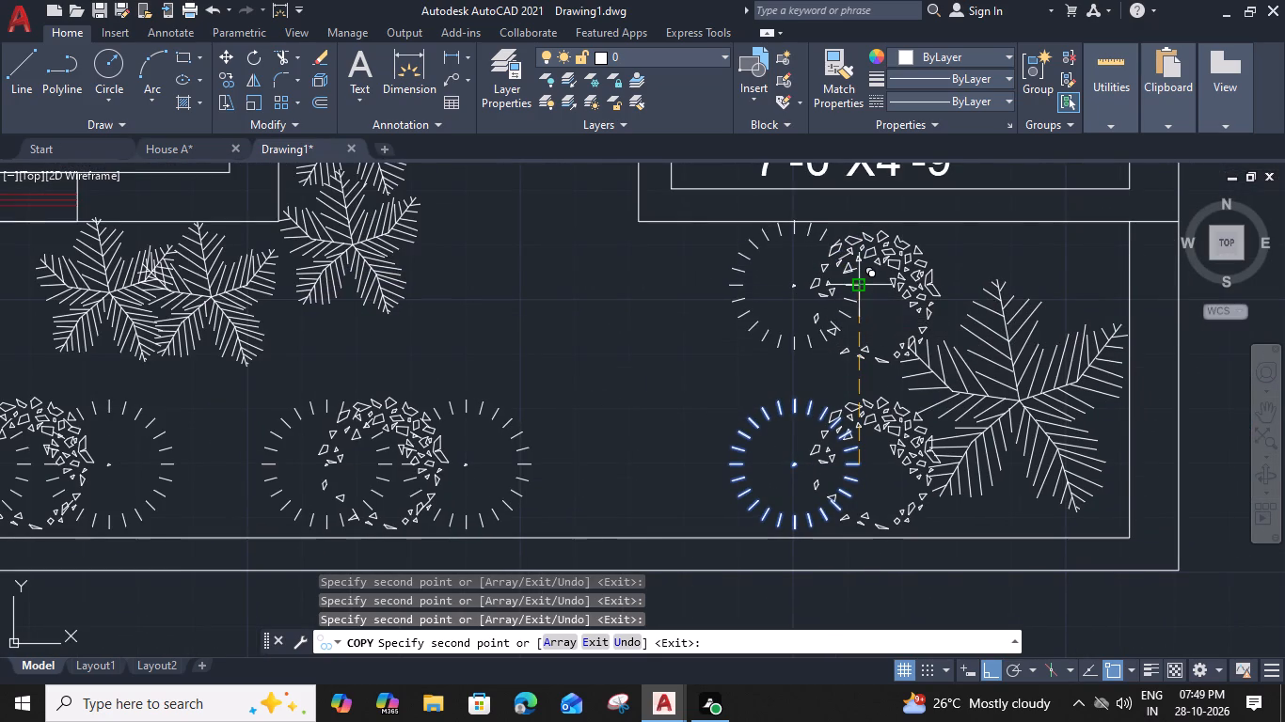
key("Escape")
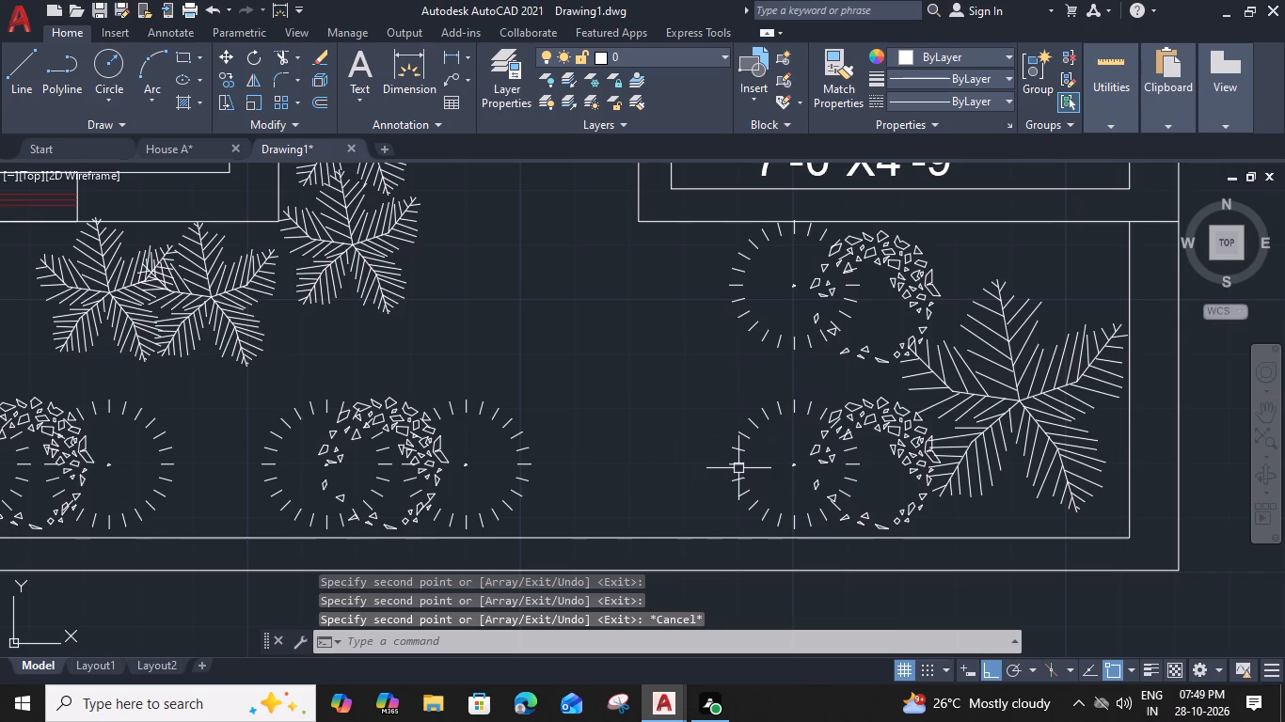
Switch the evergreens on the east side of the two western front-wall shrubs to Type 2 Deciduous (Plan).
left_click(514, 441)
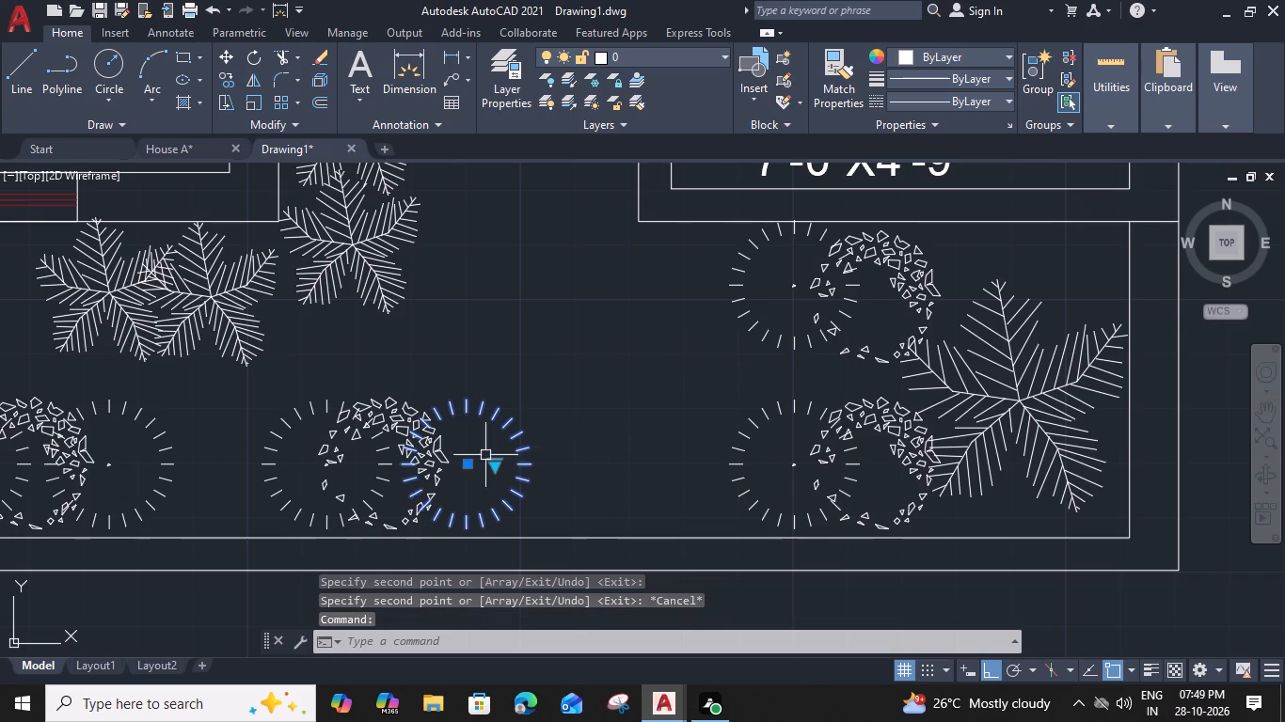
left_click(491, 466)
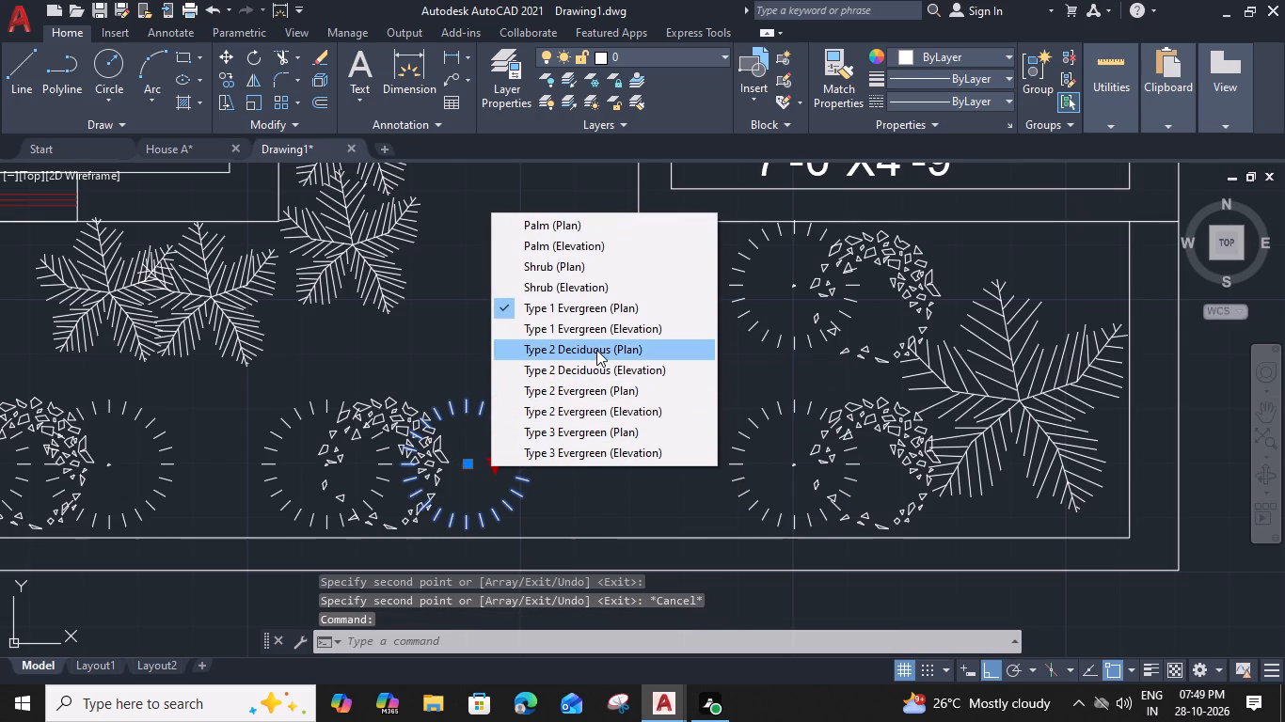
left_click(596, 350)
middle_click_drag(665, 501, 778, 547)
middle_click_drag(683, 471, 1067, 441)
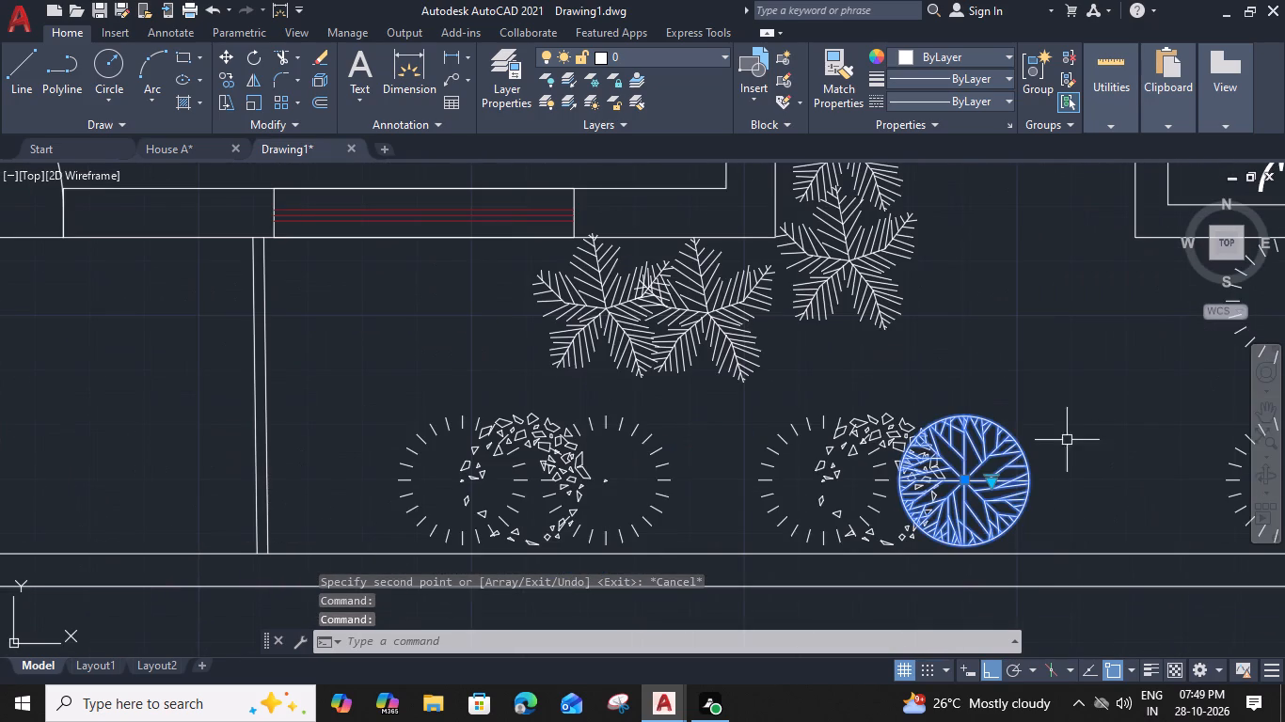
left_click(670, 473)
left_click(662, 494)
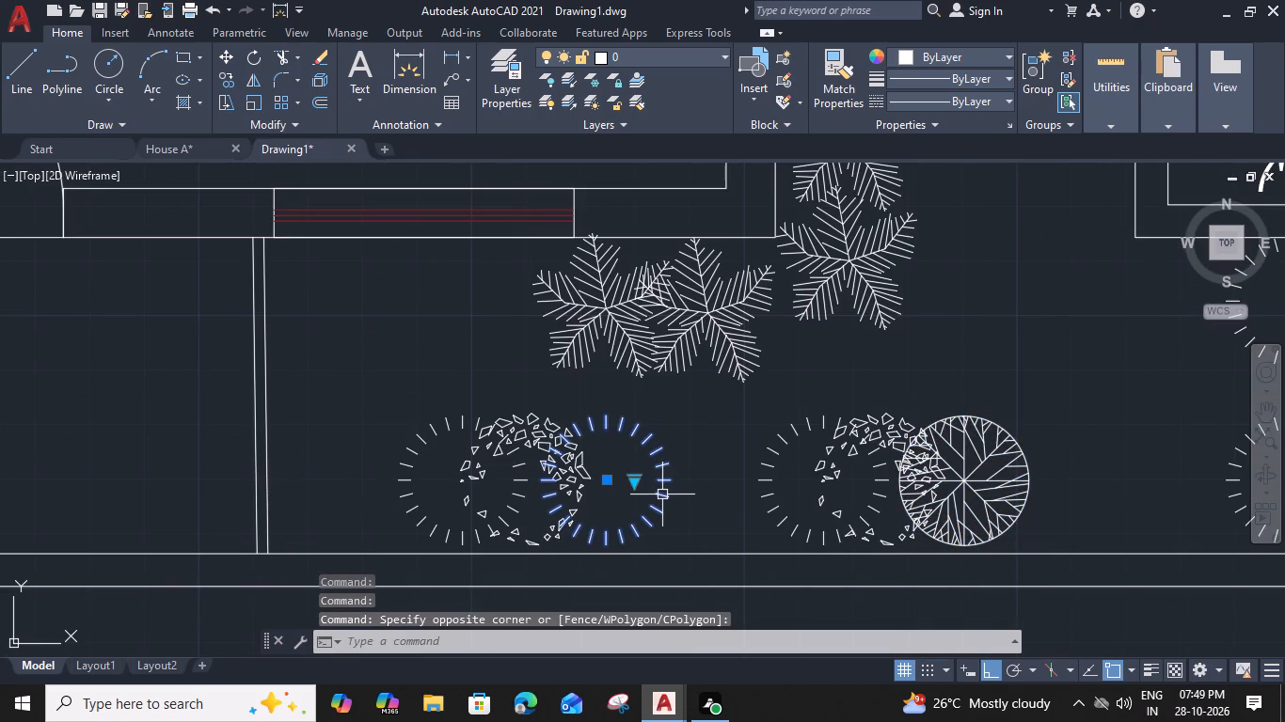
left_click(631, 486)
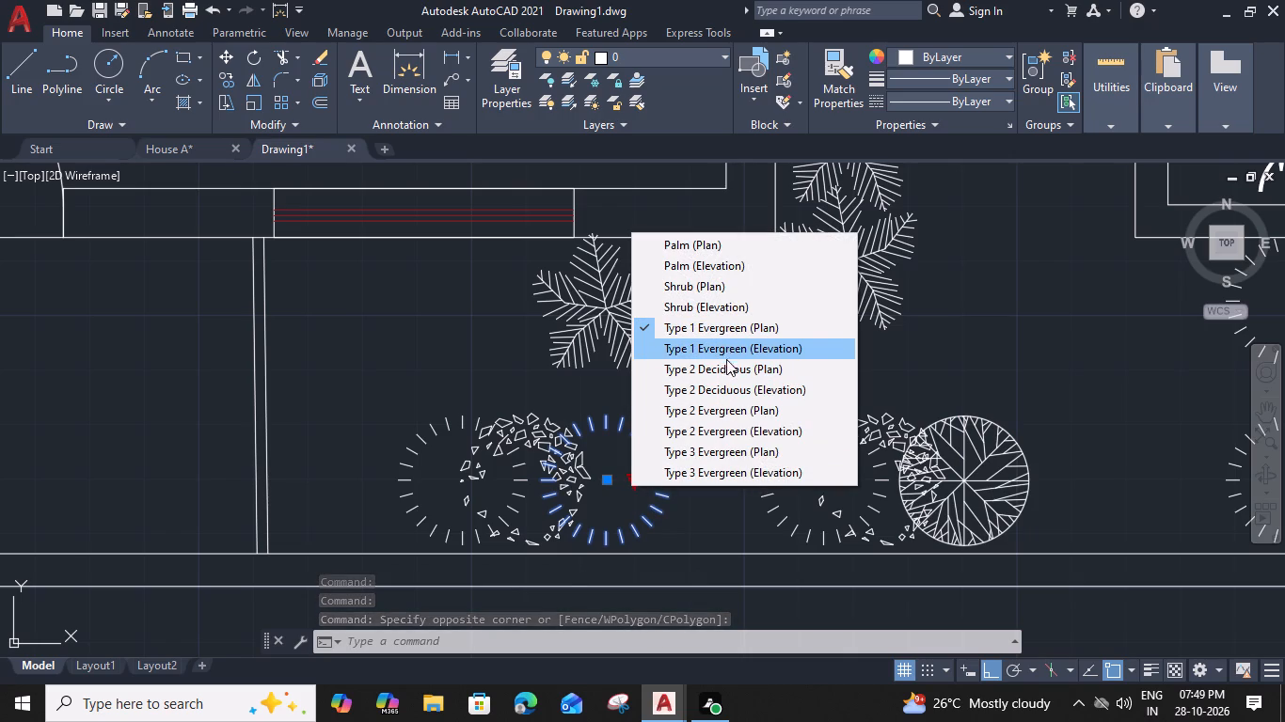
left_click(725, 369)
Copy the evergreen below the bath about 1'-6" to the west.
scroll(754, 454, "down", 2)
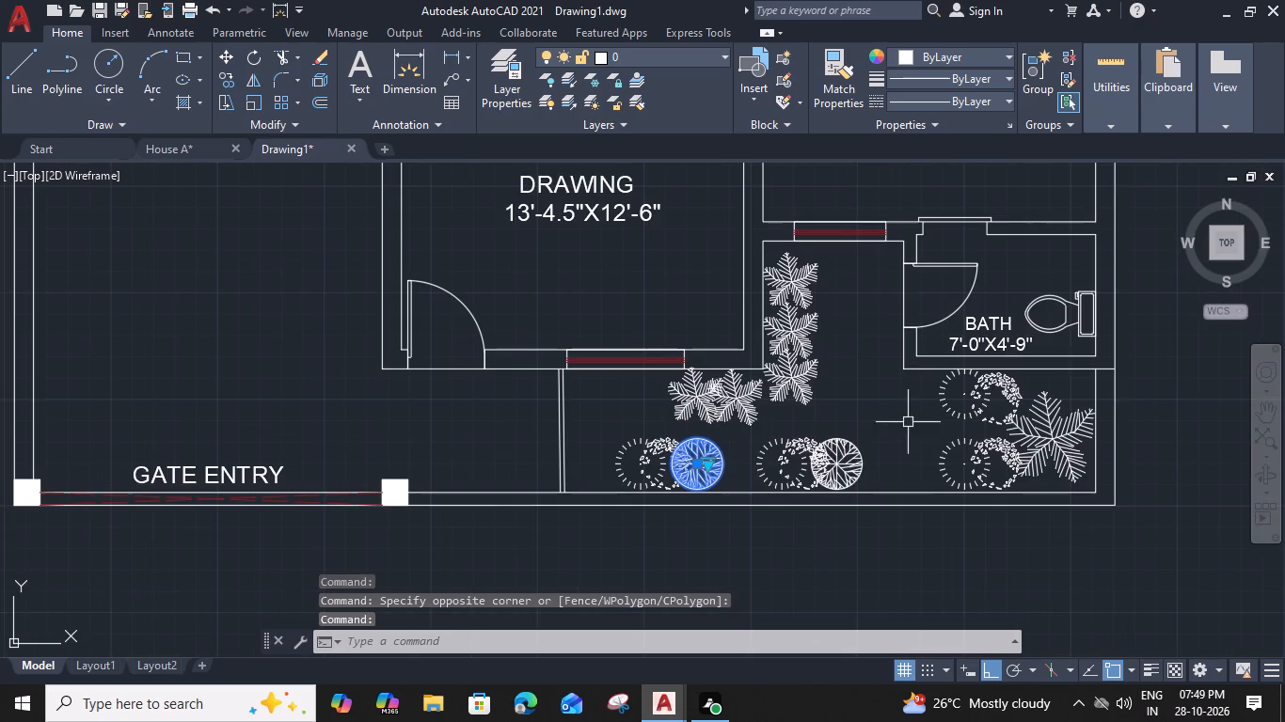
left_click(943, 408)
type("CO")
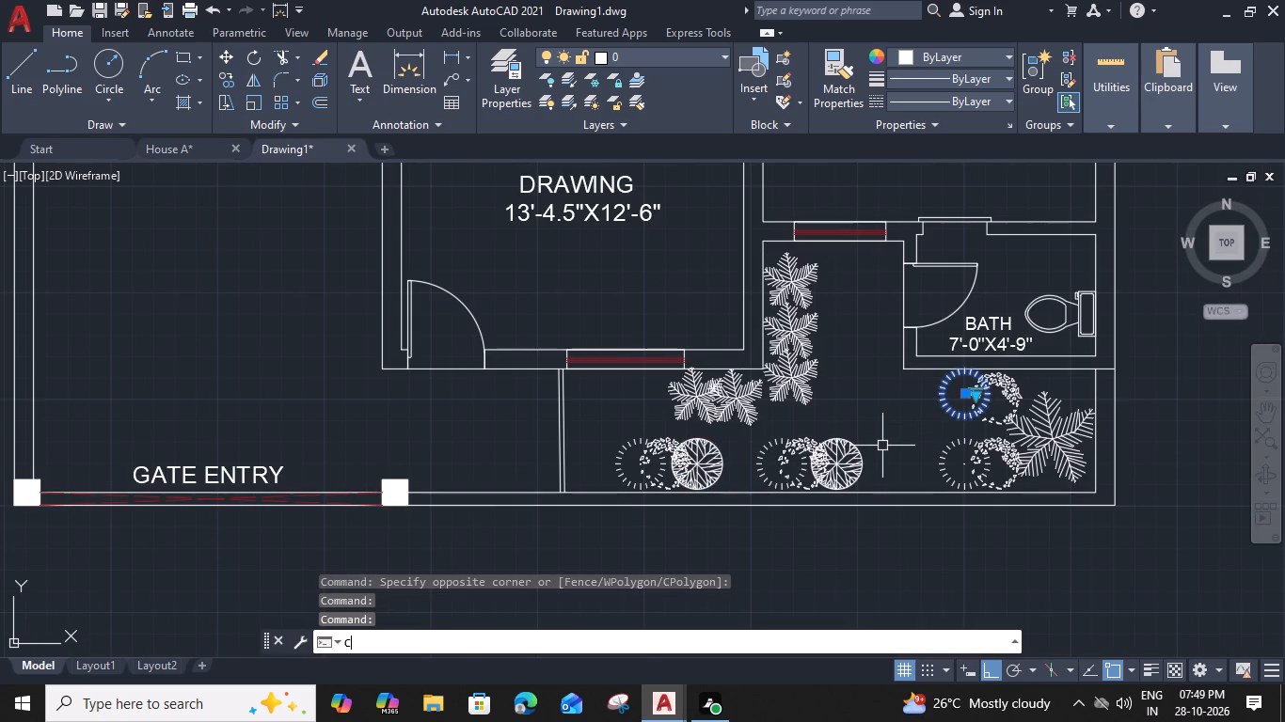
key("space")
scroll(942, 400, "up", 2)
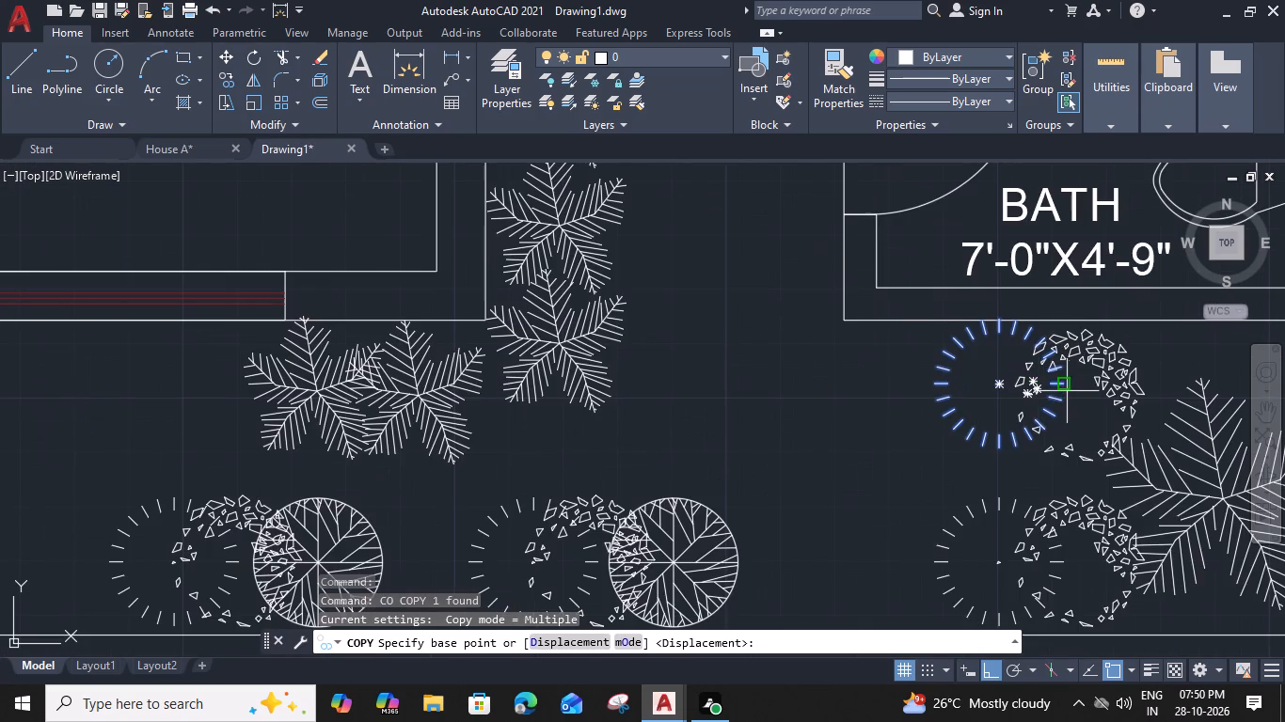
left_click(1066, 389)
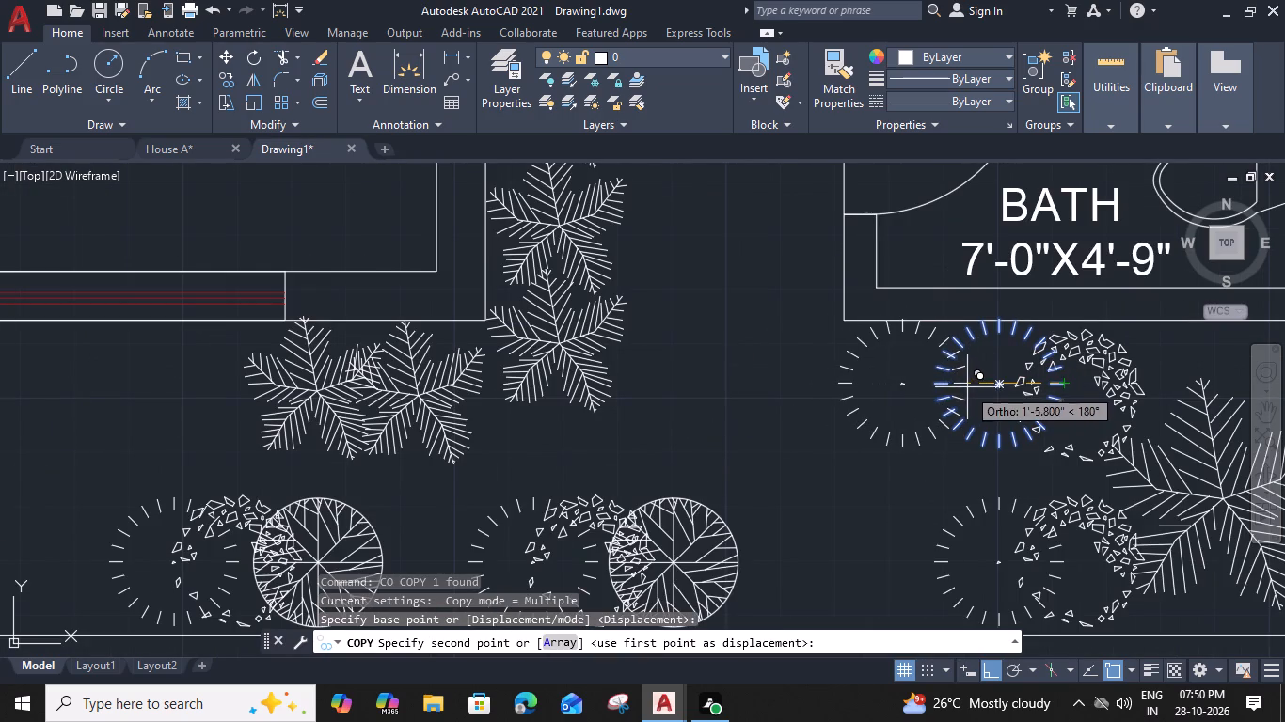
left_click(967, 387)
key("Escape")
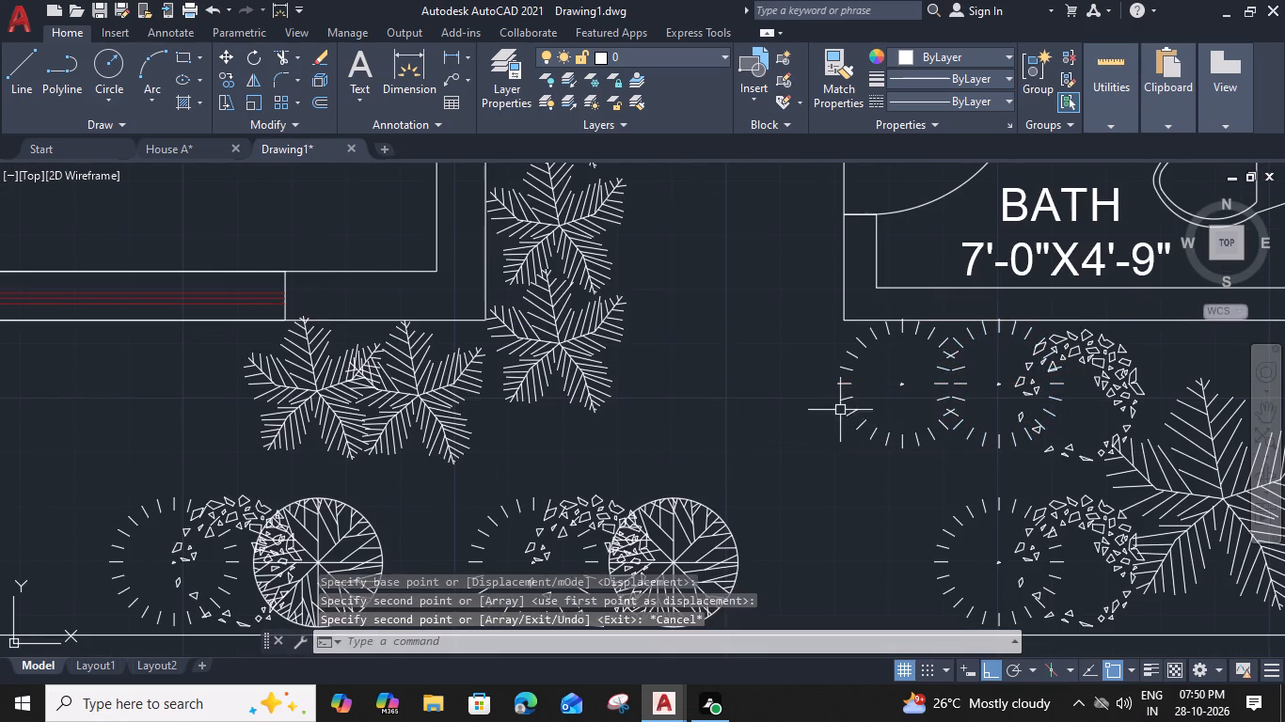
Switch the westernmost evergreen below the bath to Type 2 Deciduous (Plan).
left_click(850, 400)
left_click(934, 389)
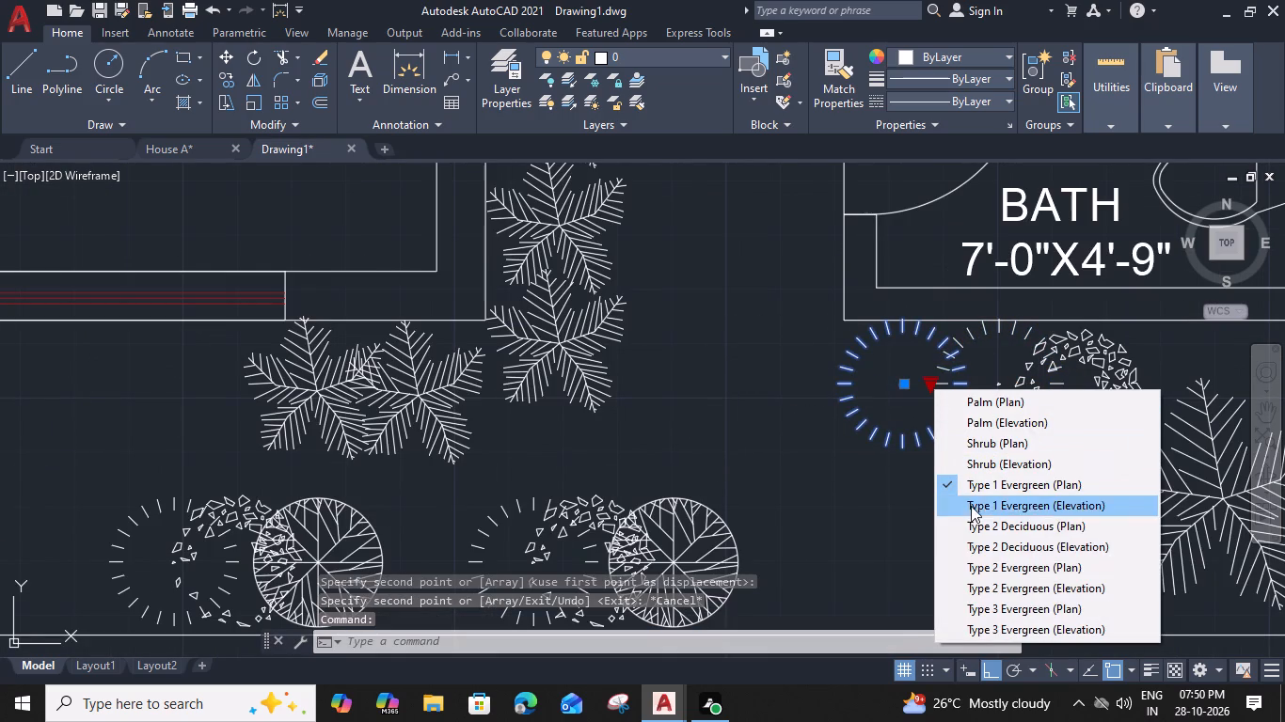
left_click(981, 527)
key("Escape")
Copy the deciduous tree below the bath straight south to the inner line of the front boundary wall.
scroll(928, 503, "down", 2)
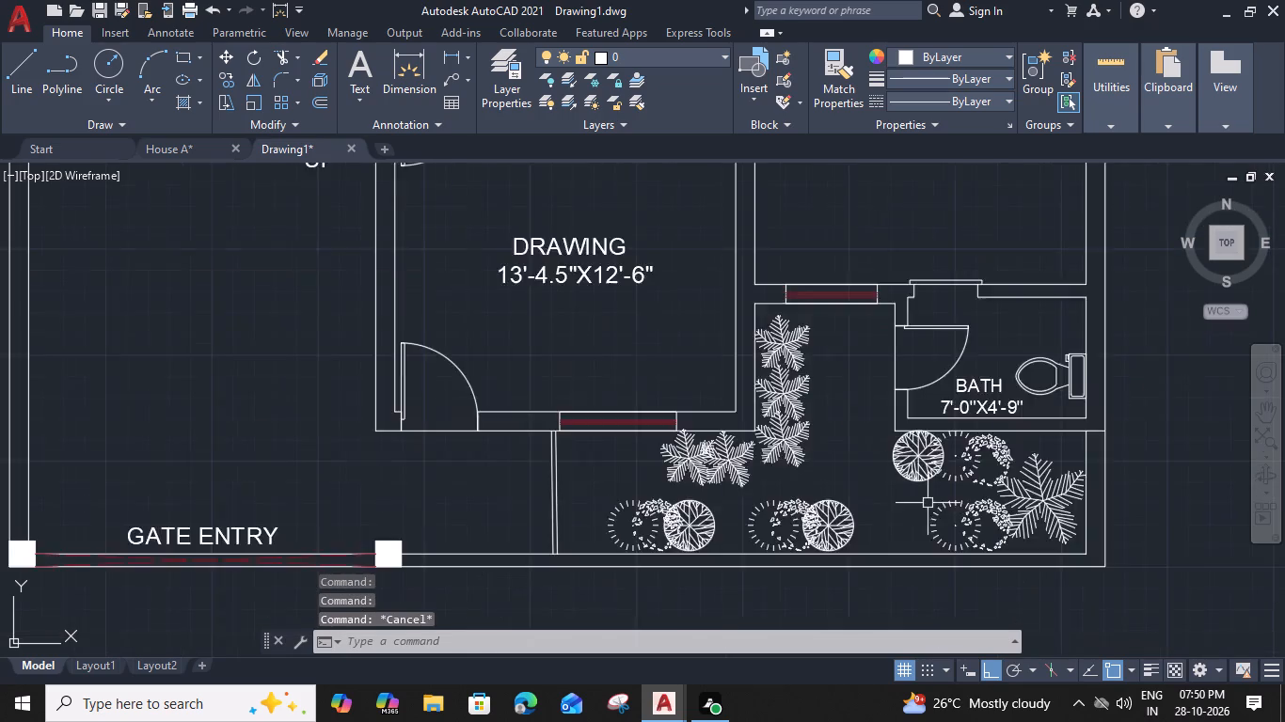
scroll(928, 503, "down", 1)
middle_click_drag(899, 527, 827, 510)
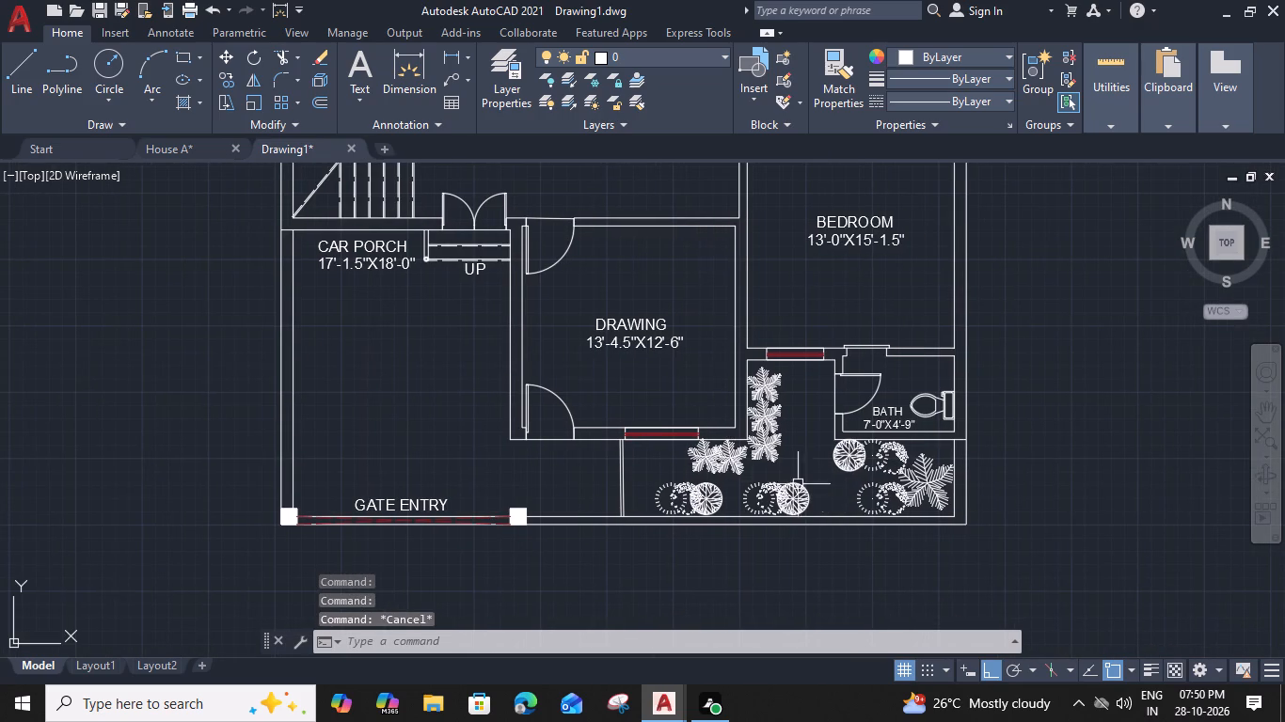
left_click(849, 472)
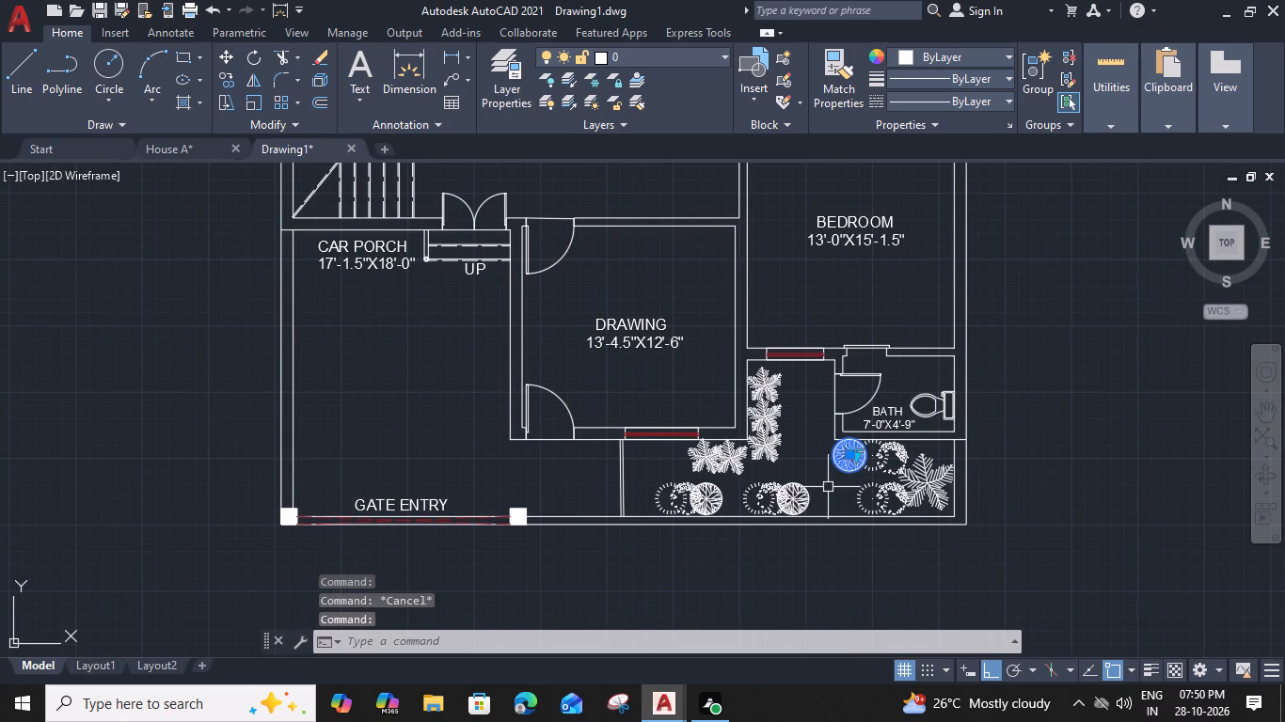
key("c")
type("O")
key("space")
scroll(845, 474, "up", 2)
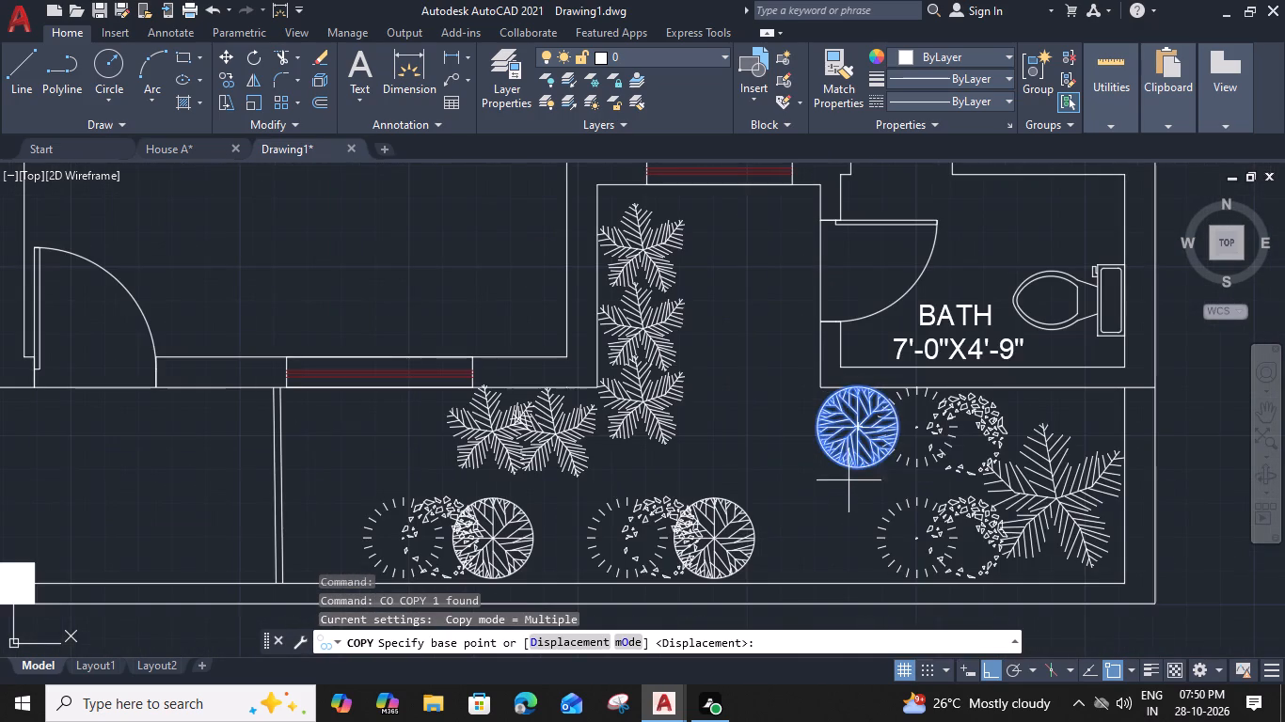
left_click(860, 471)
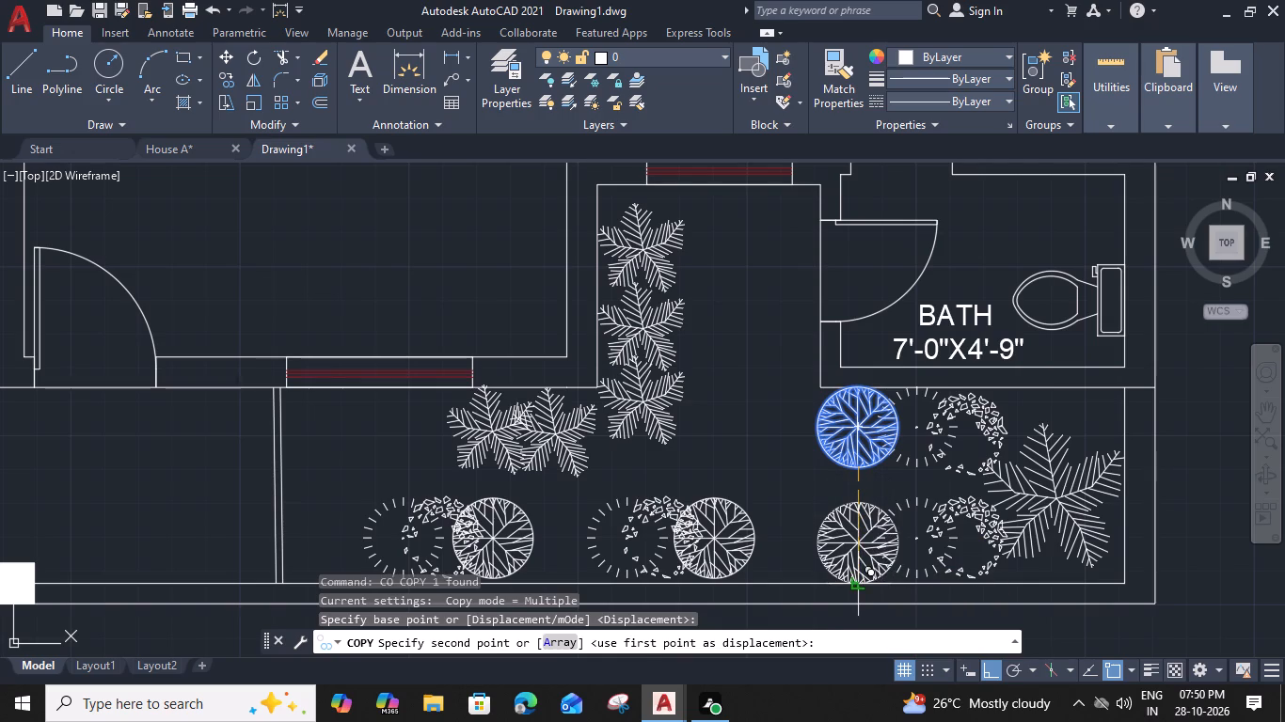
left_click(861, 582)
key("Escape")
Insert the Table - Rectangular Woodgrain 60 x 30 in. block from DesignCenter's Home - Space Planner library, outside the east boundary wall.
scroll(828, 436, "down", 2)
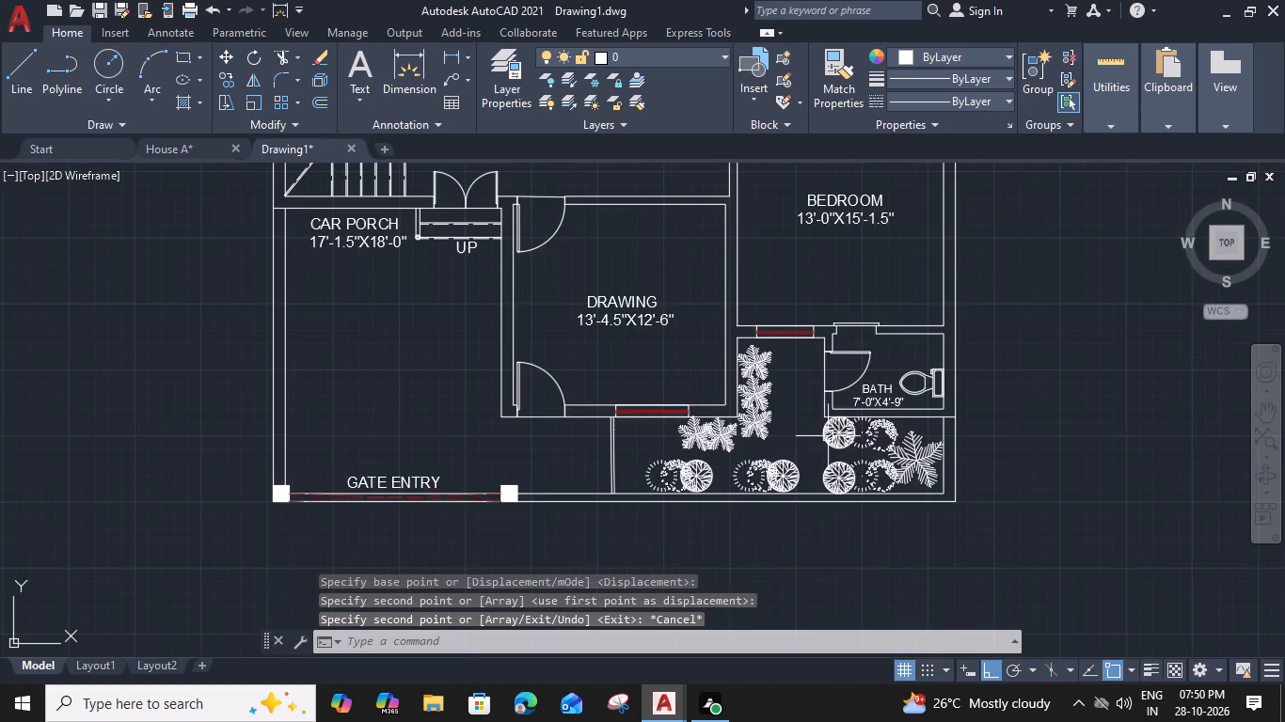
middle_click_drag(807, 427, 888, 510)
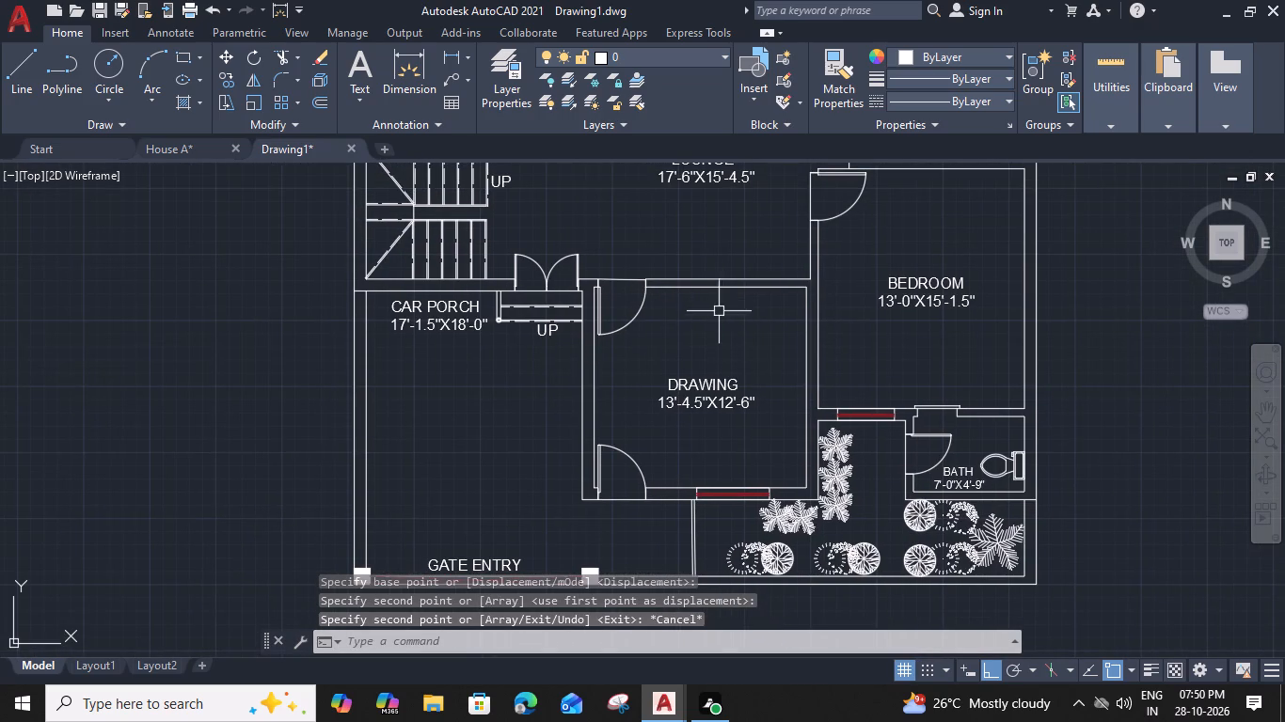
key("ctrl+2")
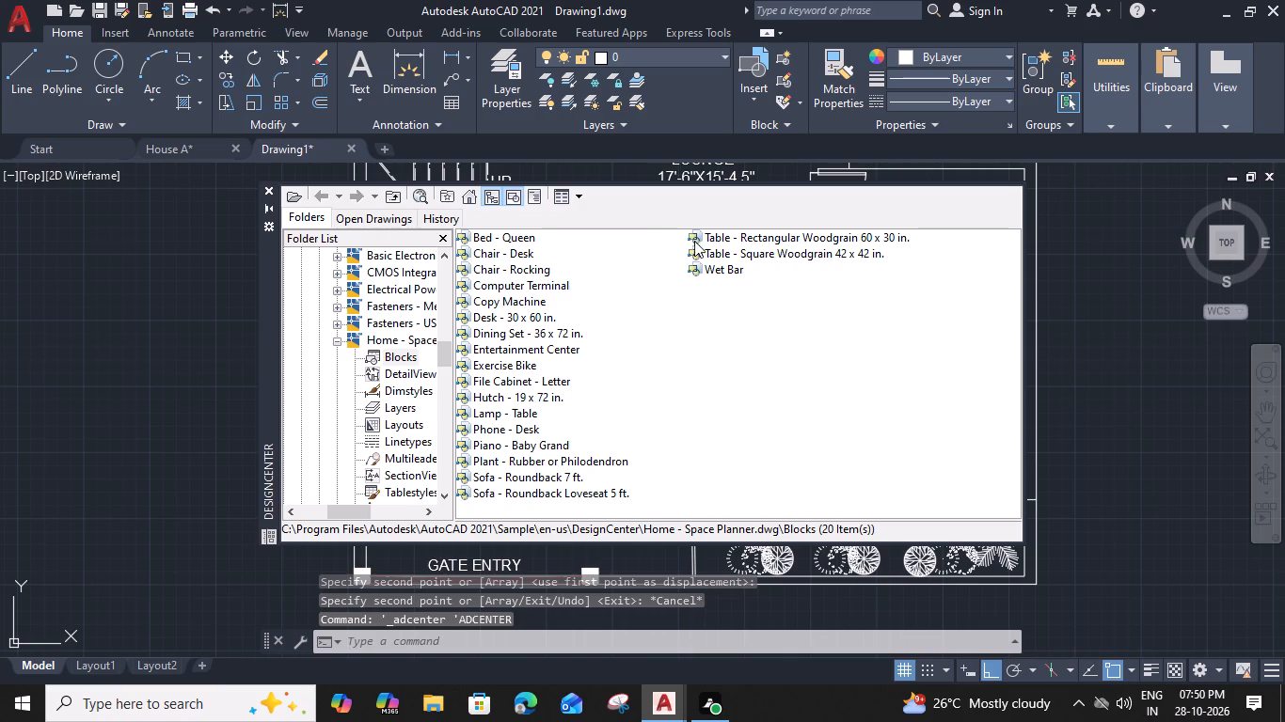
left_click(704, 237)
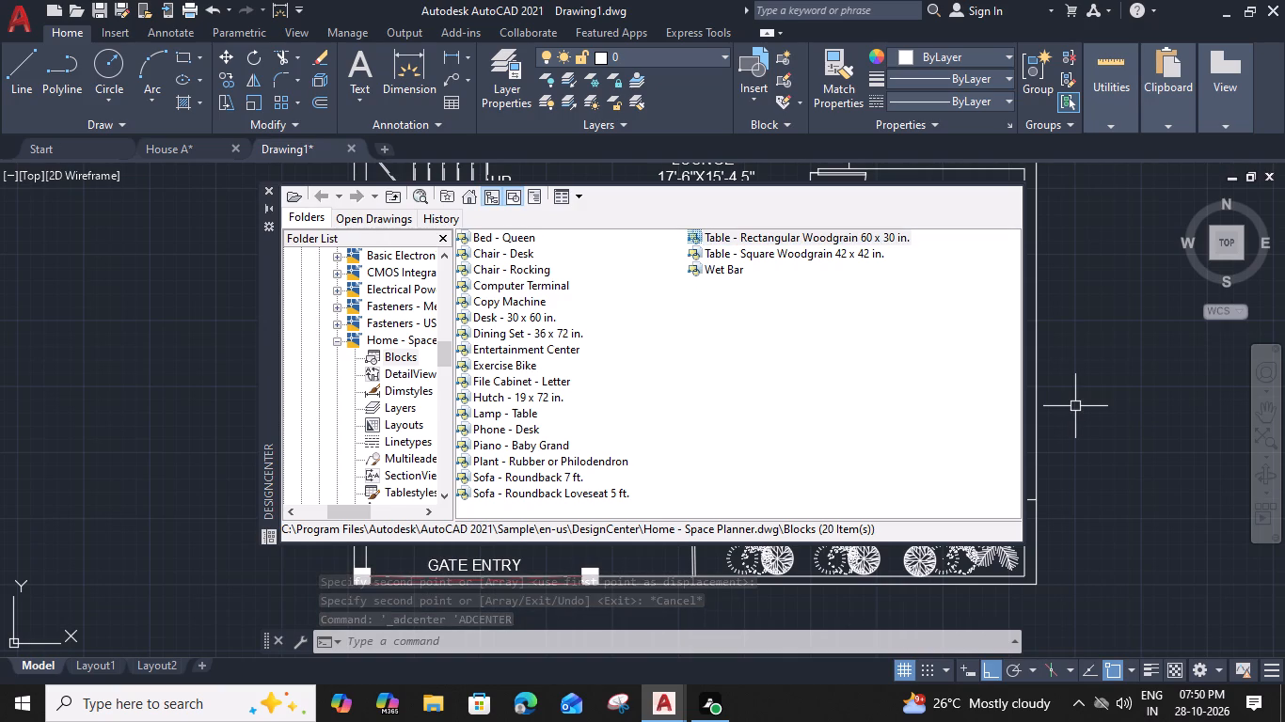
left_click_drag(850, 236, 1082, 405)
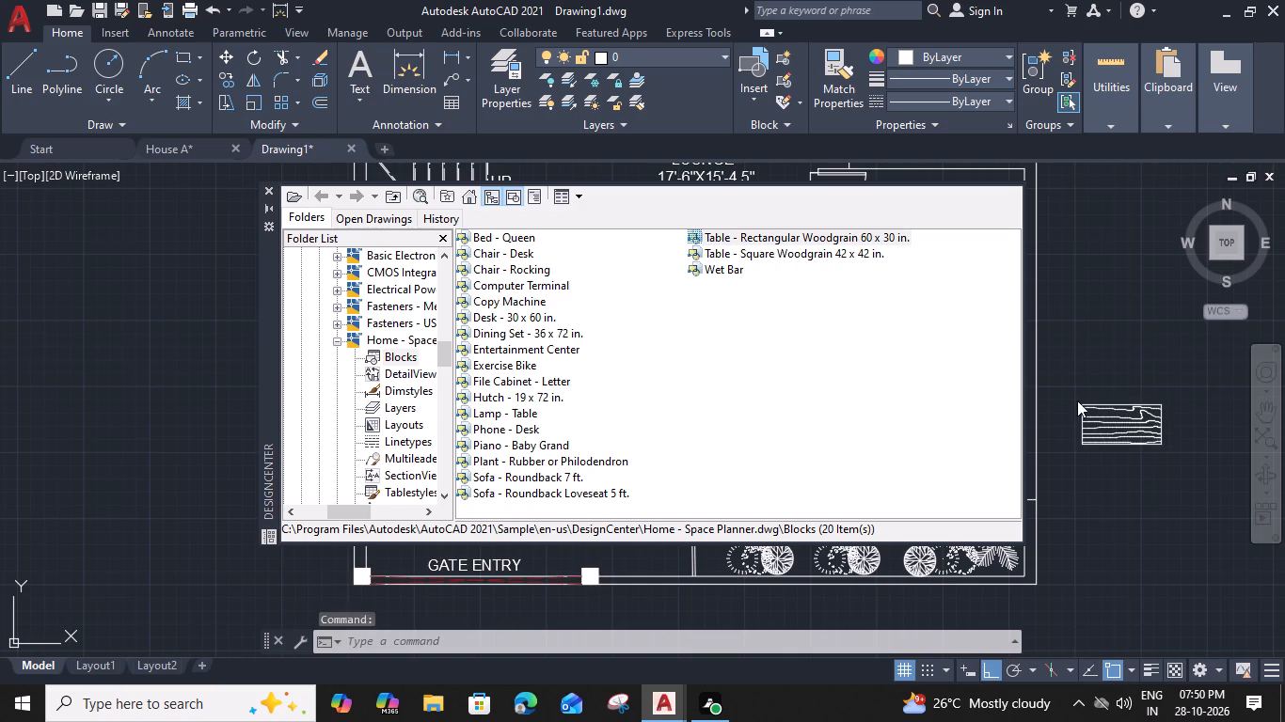
Insert the Sofa - Roundback 7 ft. block just north of the woodgrain table outside the east wall, then close DesignCenter.
left_click_drag(506, 473, 563, 458)
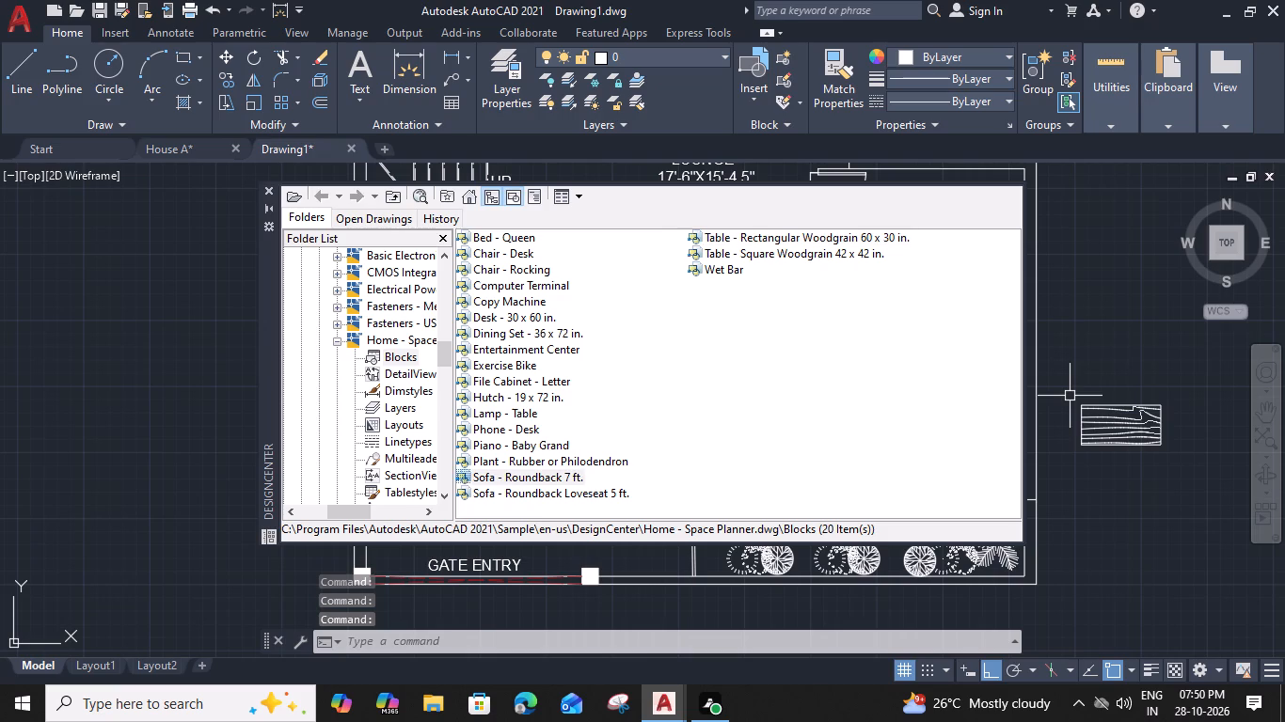
left_click_drag(563, 458, 1117, 339)
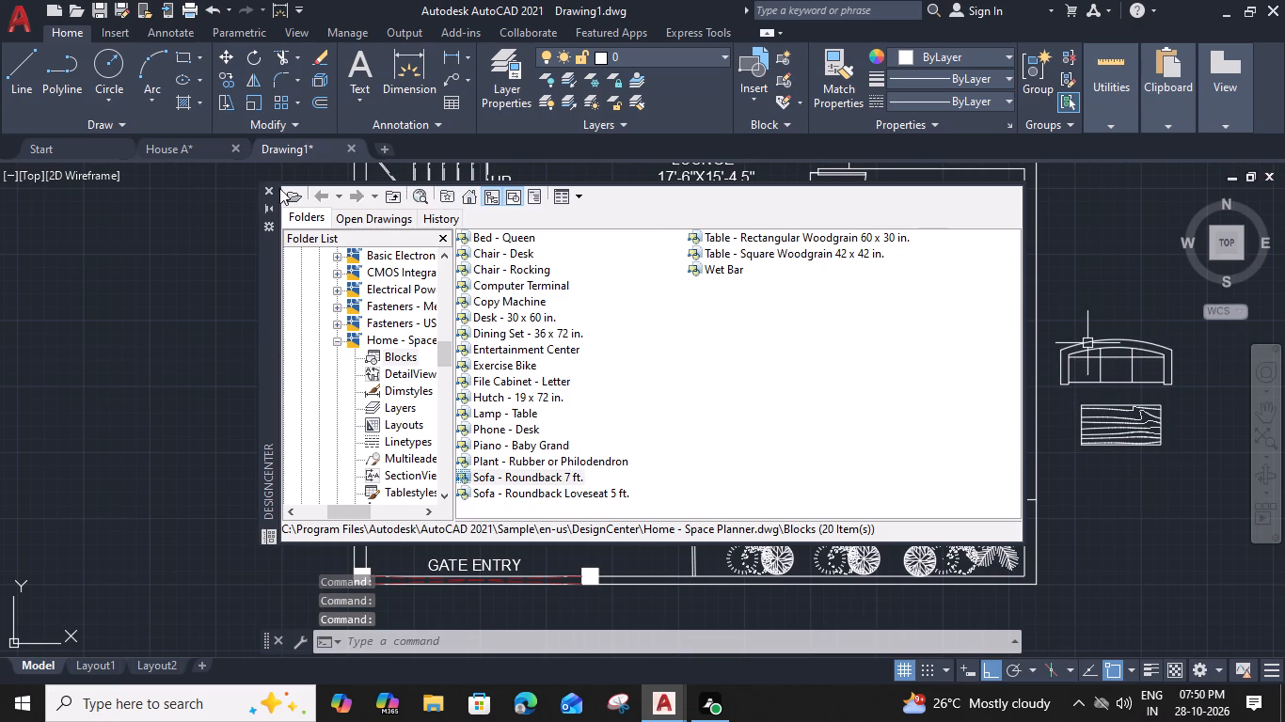
left_click(267, 188)
Mirror the roundback sofa across the woodgrain table's horizontal midline, keeping the original sofa.
left_click(1114, 347)
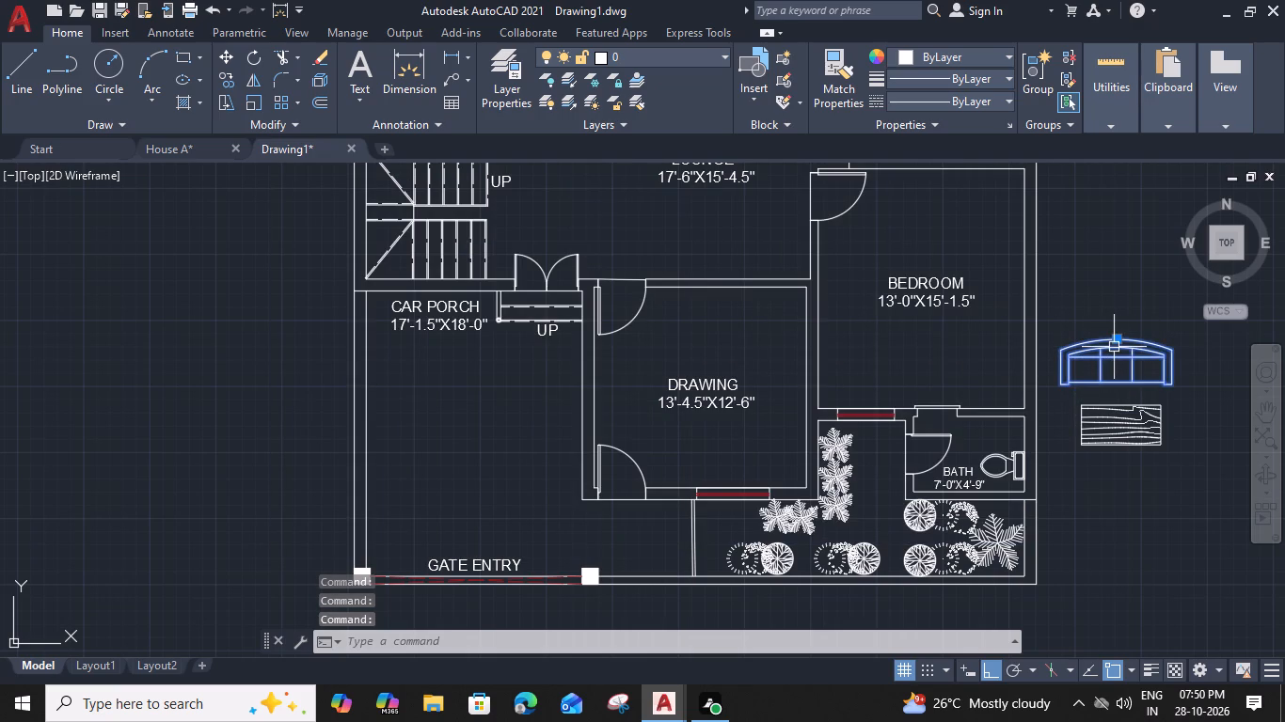
type("MI")
key("space")
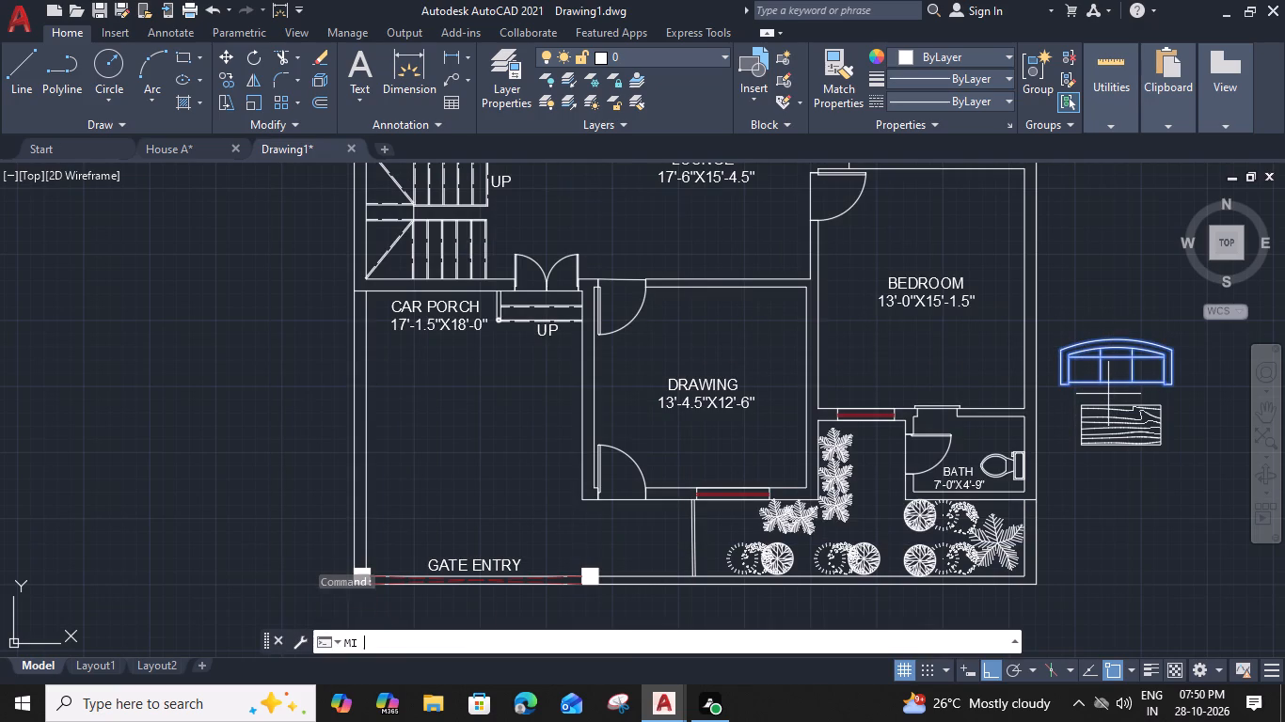
scroll(1113, 464, "up", 2)
middle_click_drag(1101, 457, 838, 495)
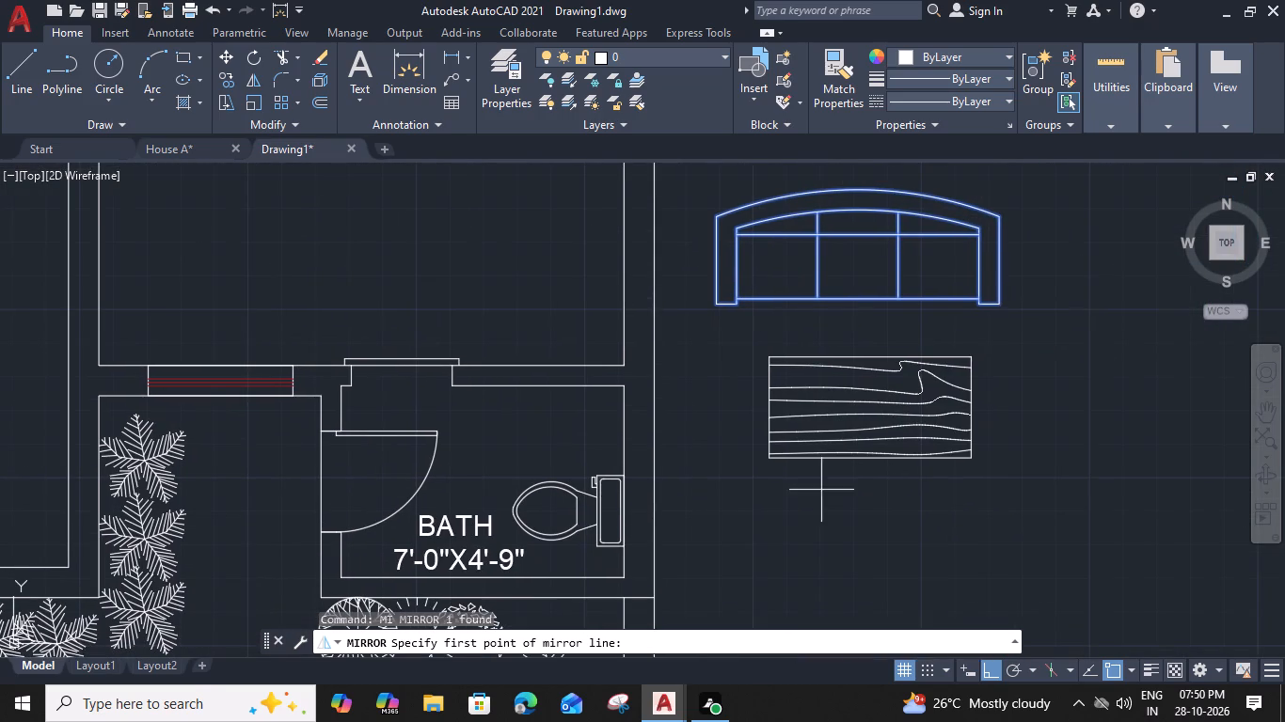
left_click(767, 406)
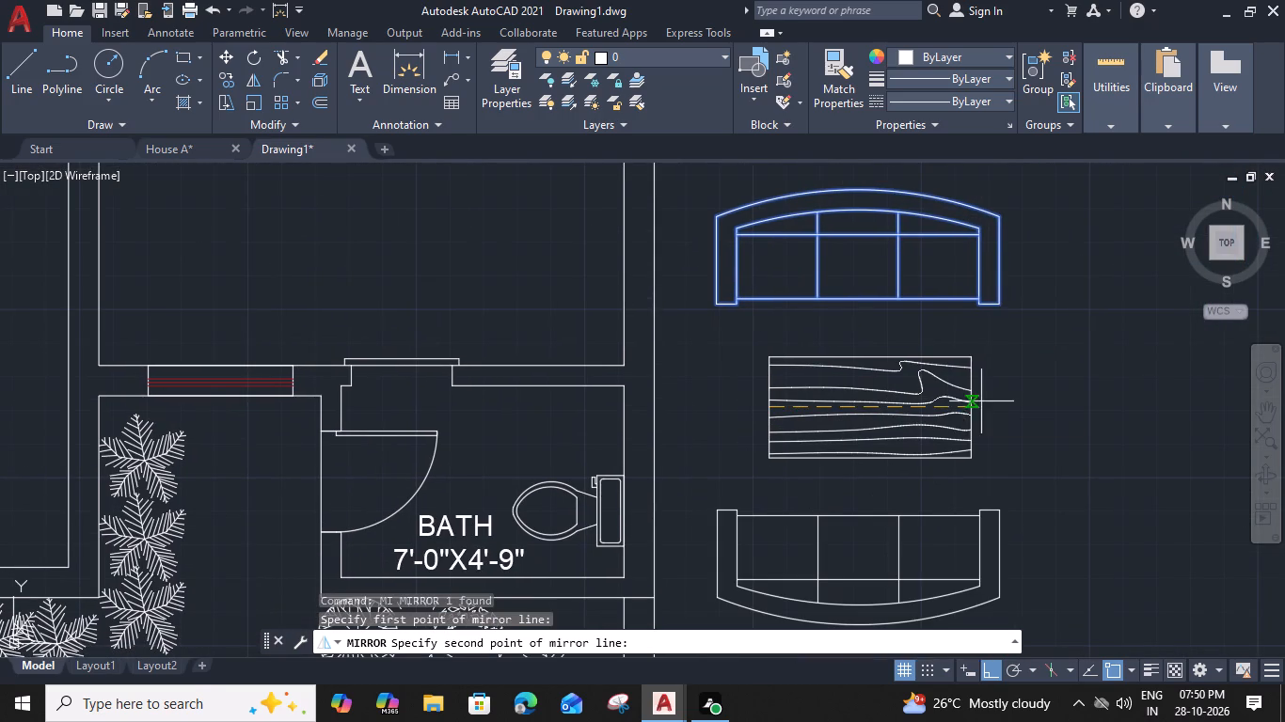
left_click(969, 406)
scroll(1038, 433, "down", 1)
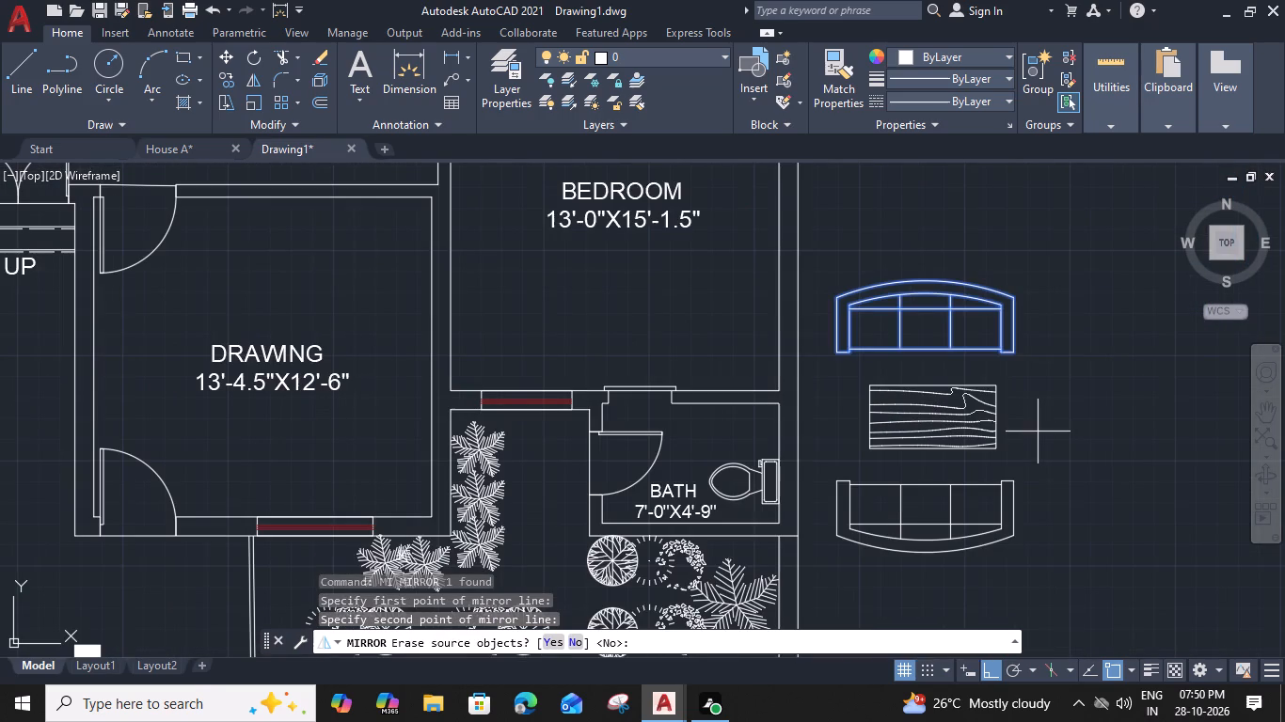
left_click(1059, 259)
key("space")
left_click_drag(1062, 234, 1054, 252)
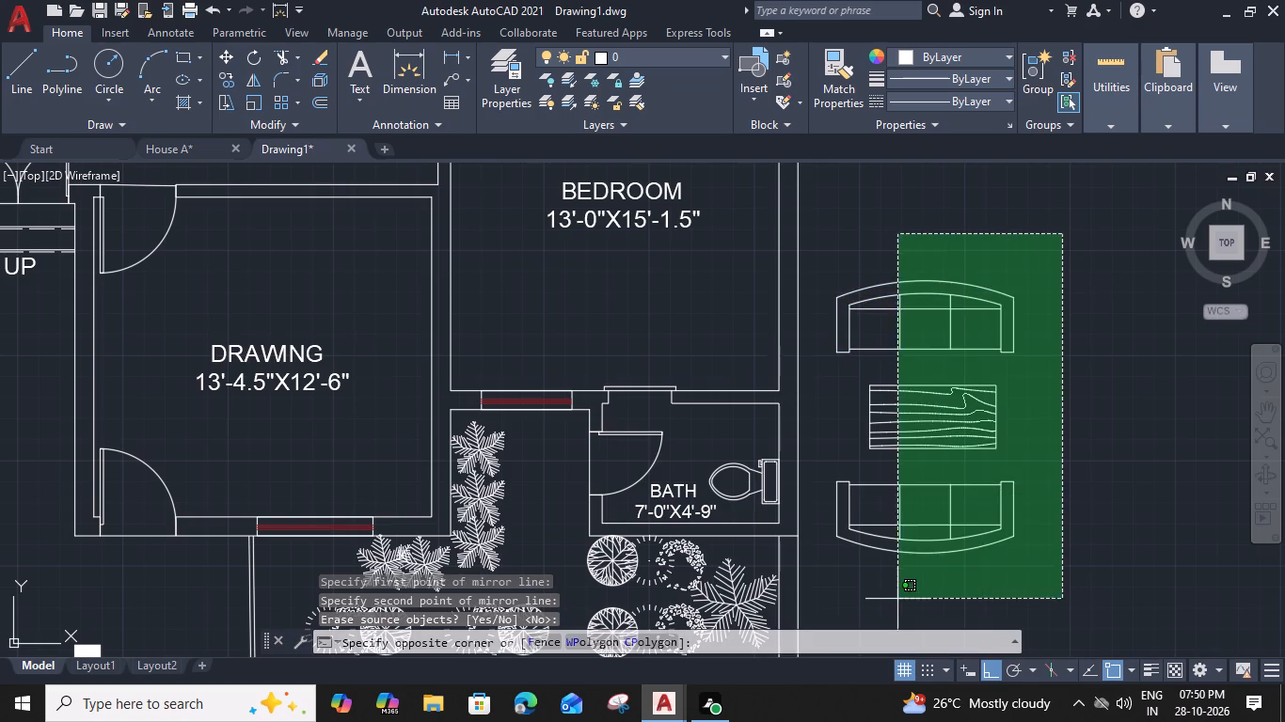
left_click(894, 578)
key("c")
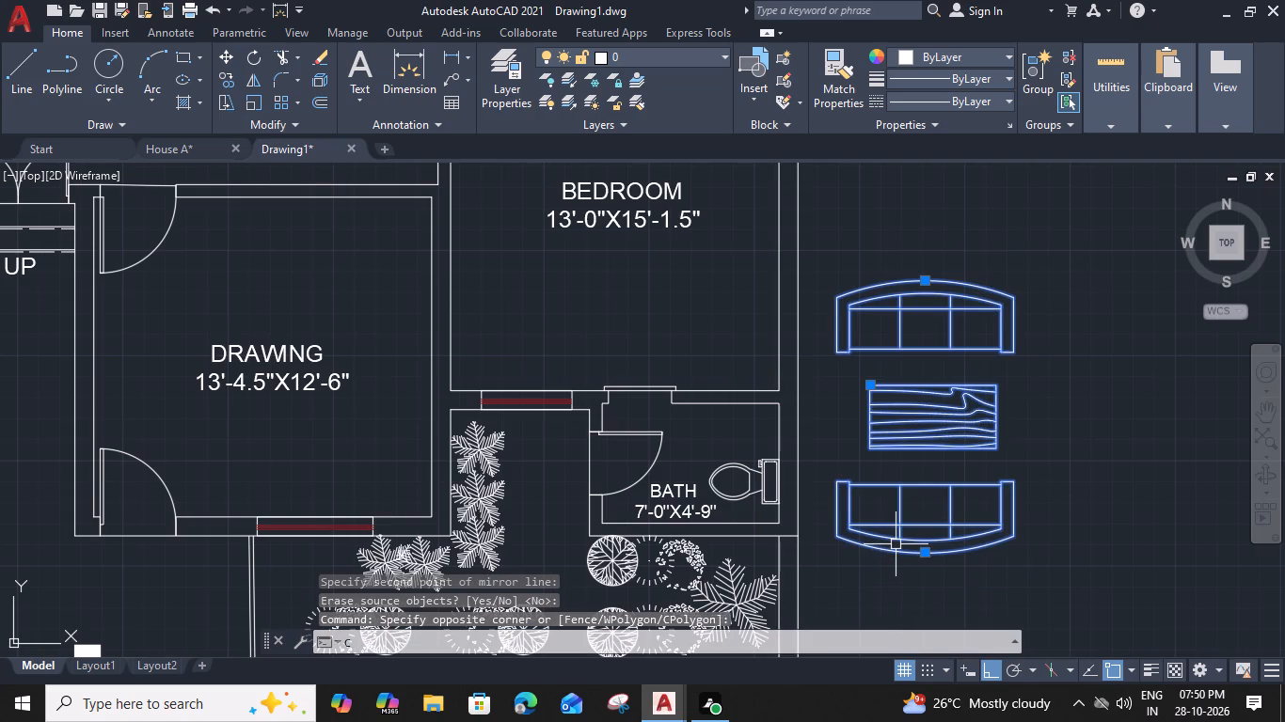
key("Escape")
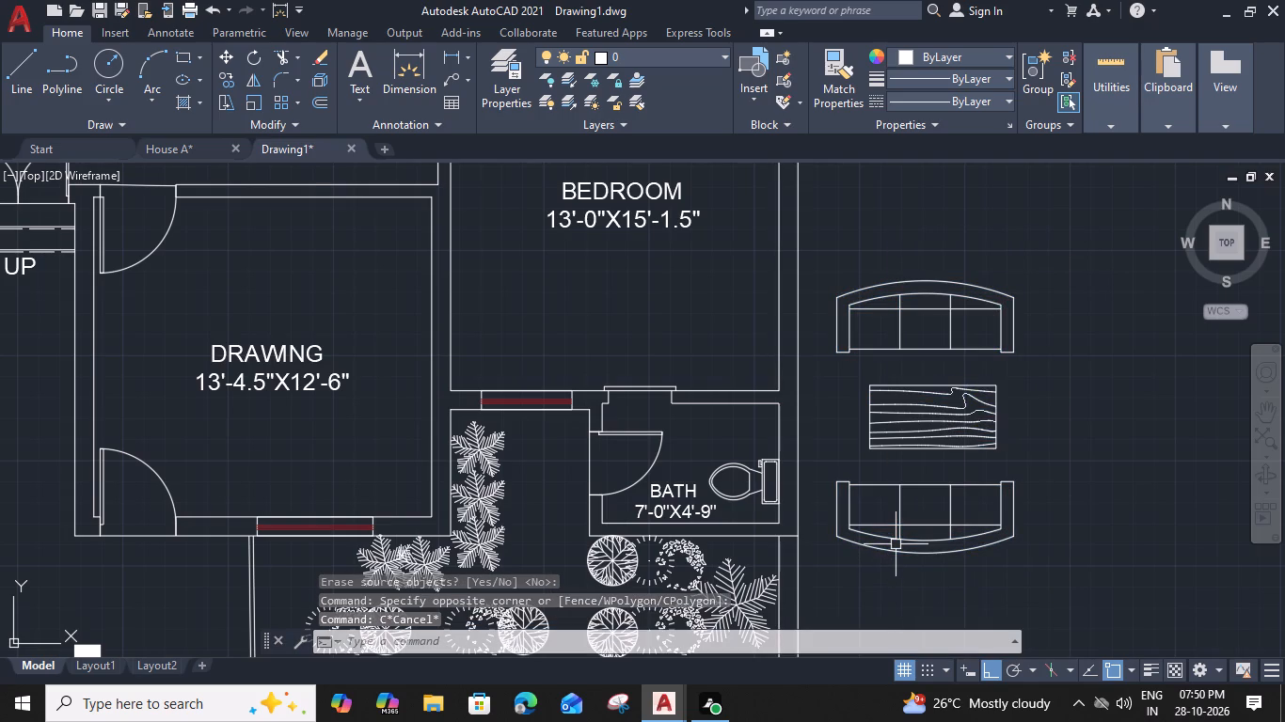
Move both sofas and the woodgrain table together straight west from outside the east wall into the drawing room.
left_click(1078, 263)
left_click(884, 599)
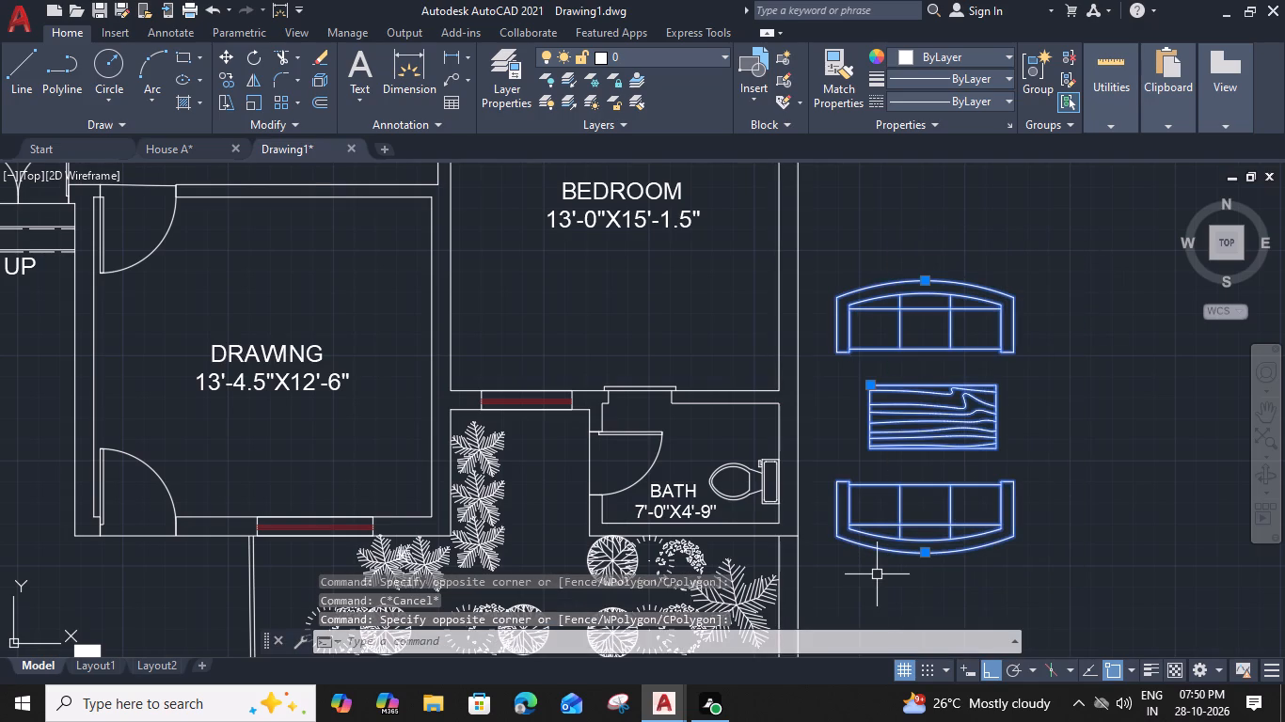
type("M")
key("space")
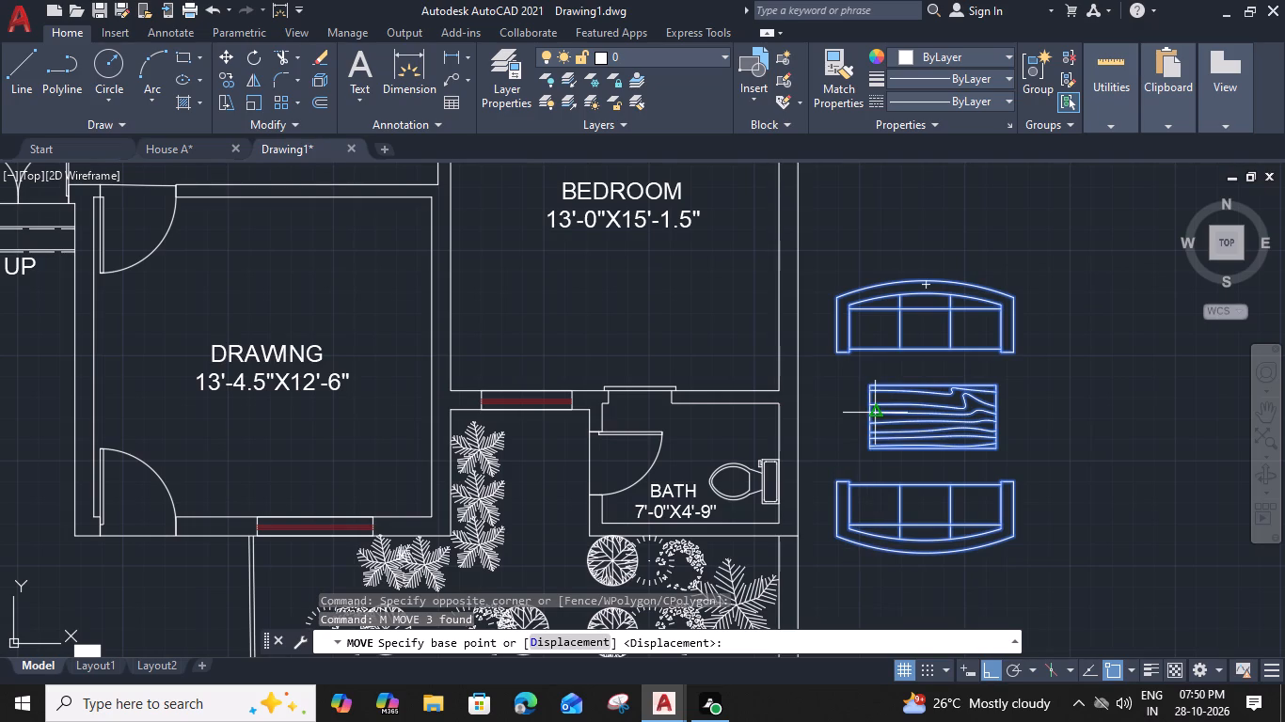
scroll(865, 414, "up", 2)
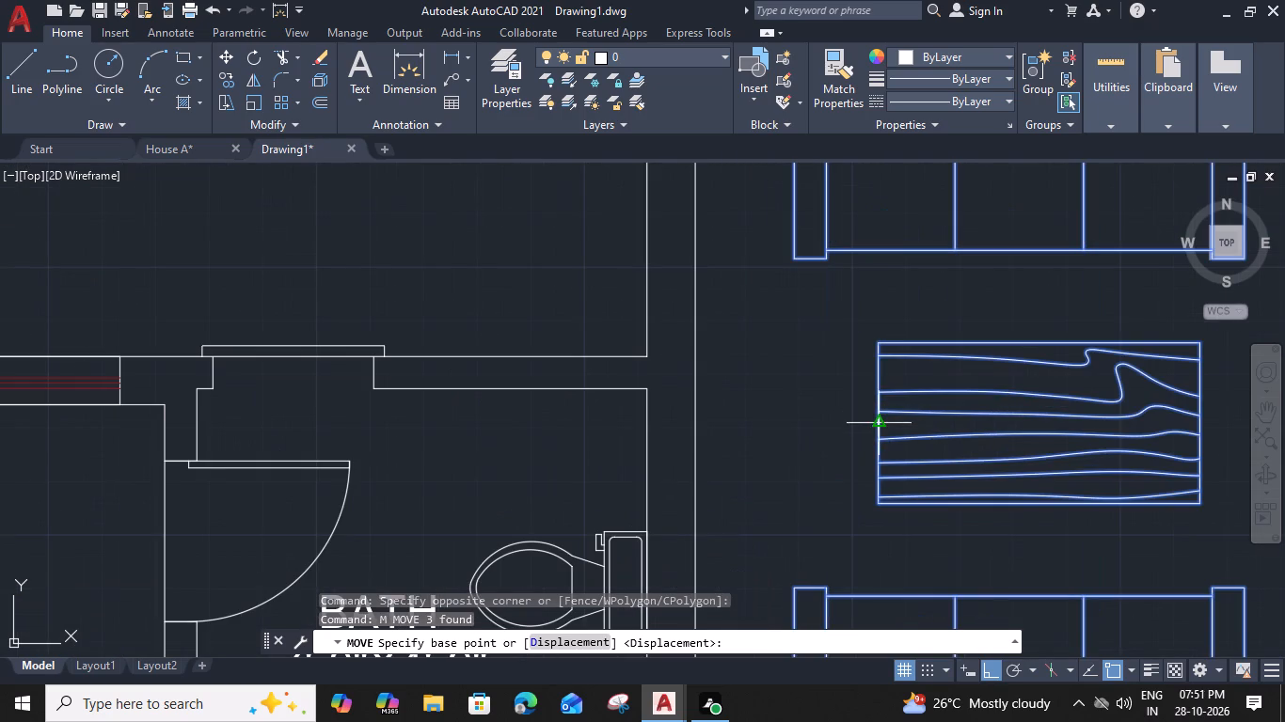
left_click(880, 426)
scroll(874, 426, "down", 2)
middle_click_drag(722, 447, 1074, 447)
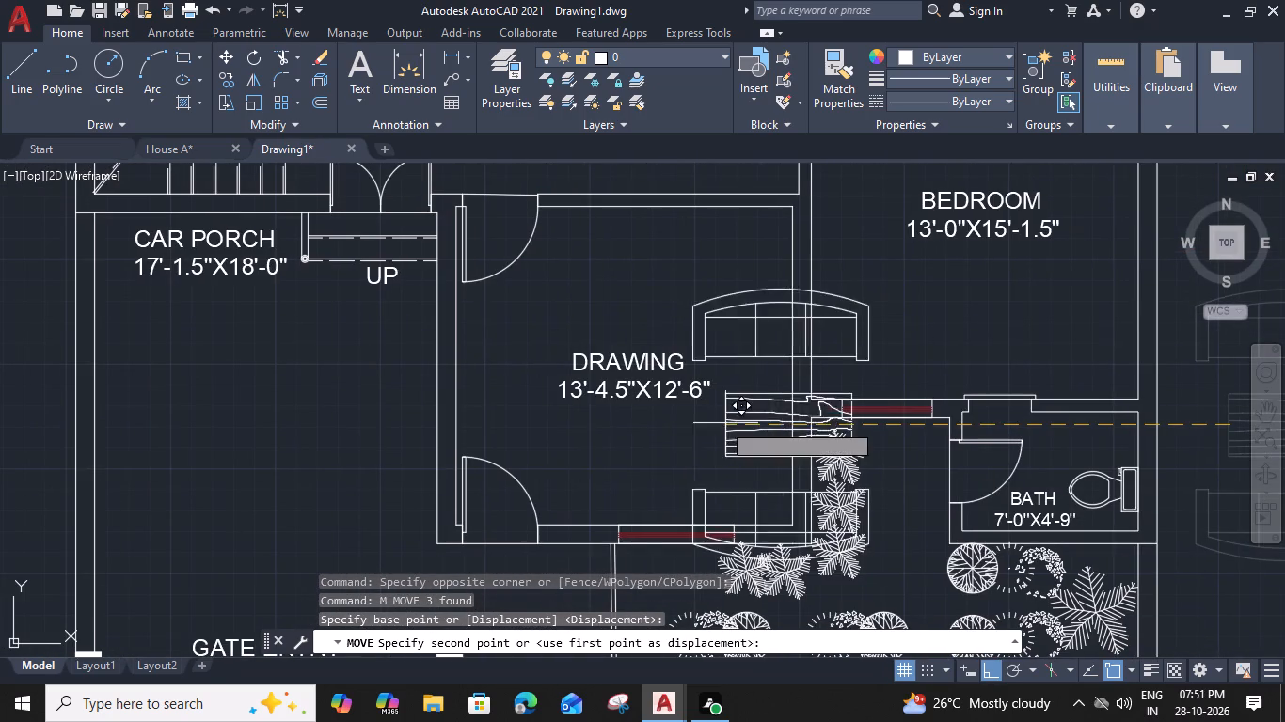
left_click(550, 391)
middle_click_drag(634, 413, 652, 449)
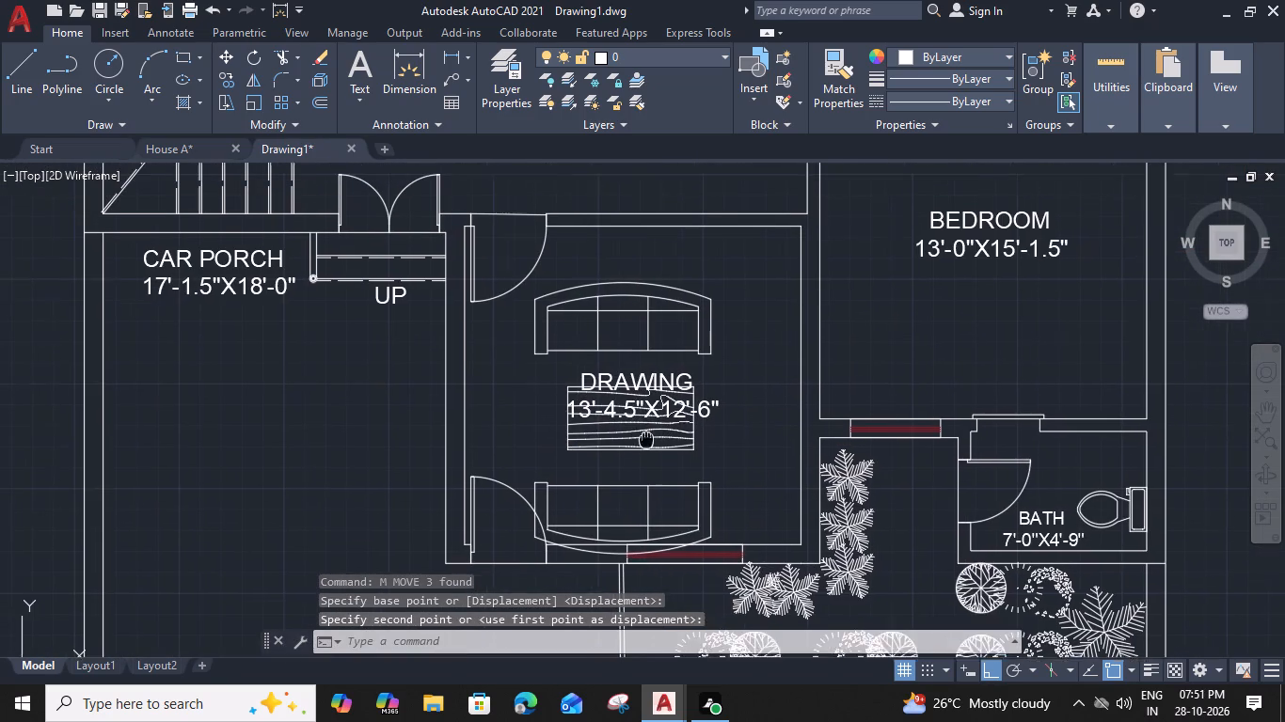
middle_click_drag(652, 449, 665, 470)
key("Escape")
Move the DRAWING room label straight north, clear of the furniture and above the north sofa.
left_click(733, 443)
key("m")
key("space")
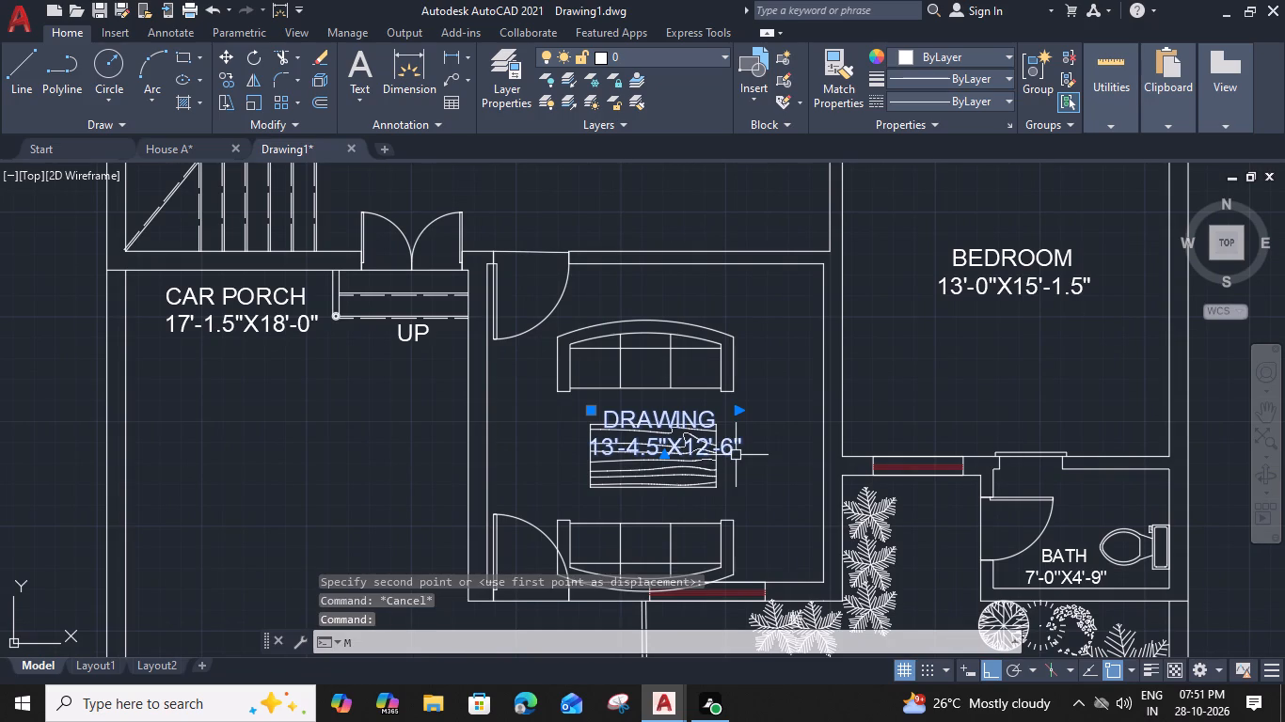
left_click(739, 452)
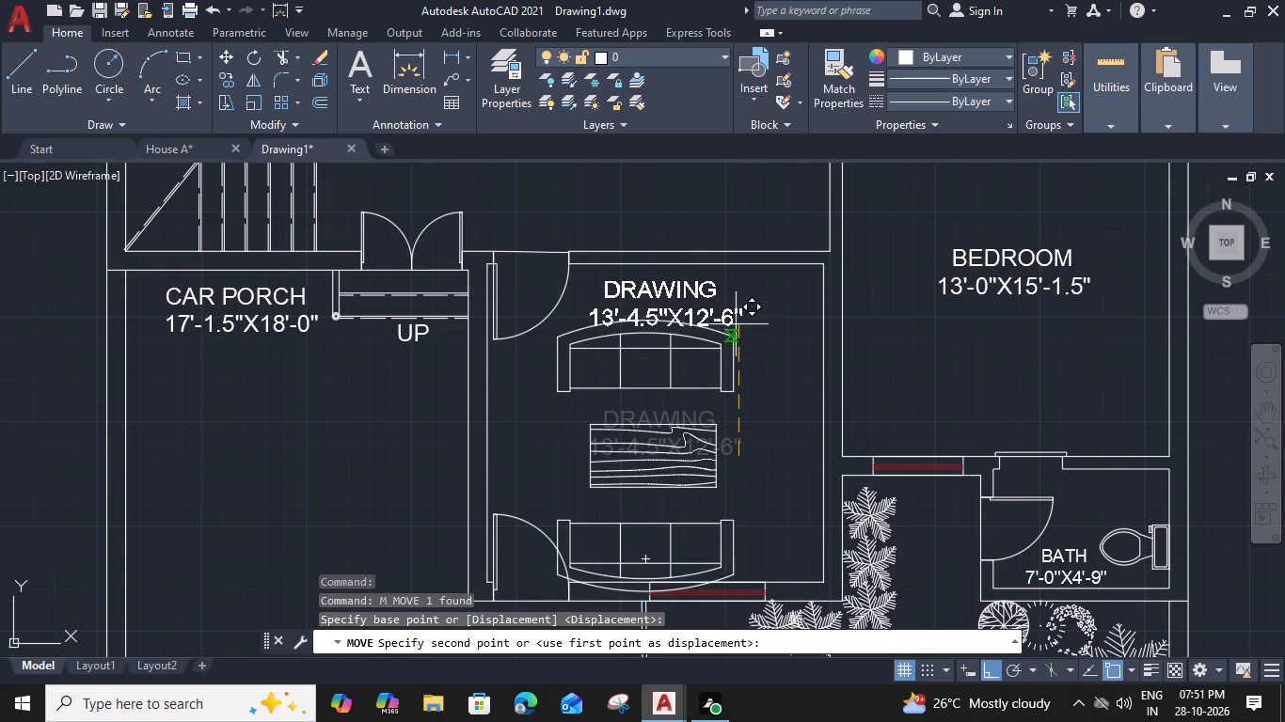
left_click(741, 314)
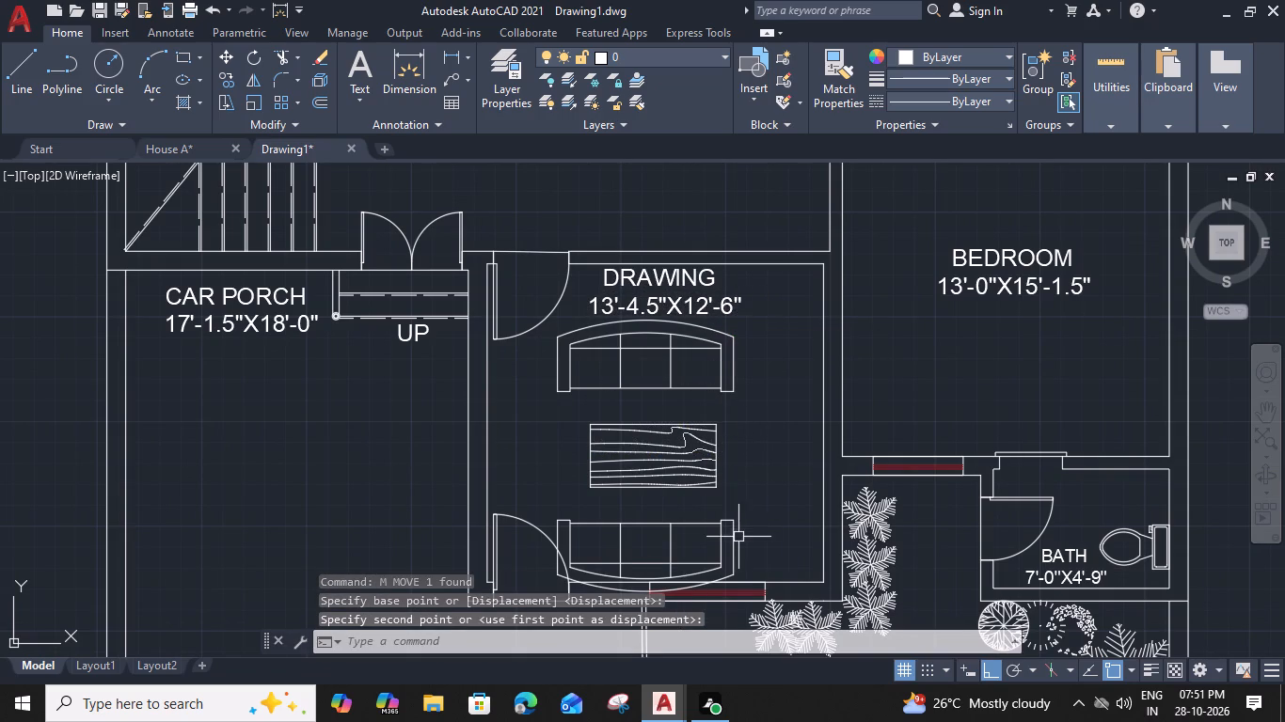
Move the drawing room's south sofa about 1' north towards the table, clear of the window wall.
left_click(662, 524)
type("M")
key("space")
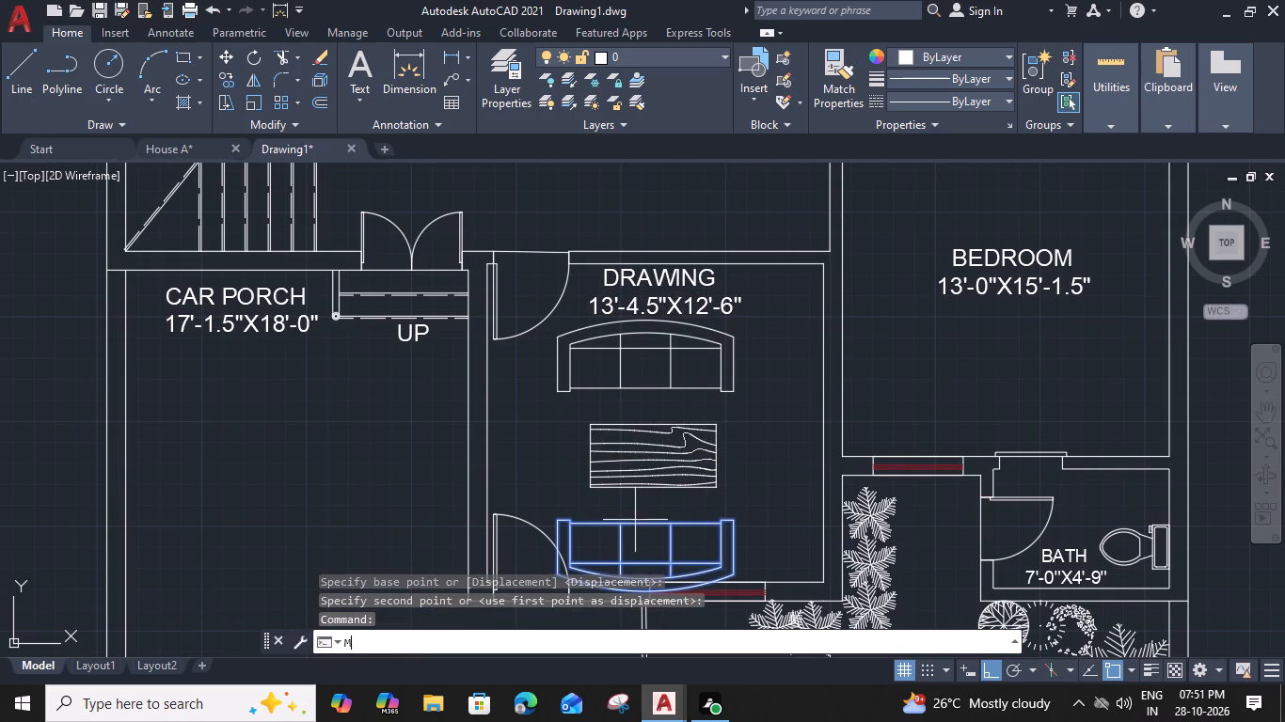
left_click(641, 526)
scroll(642, 506, "up", 2)
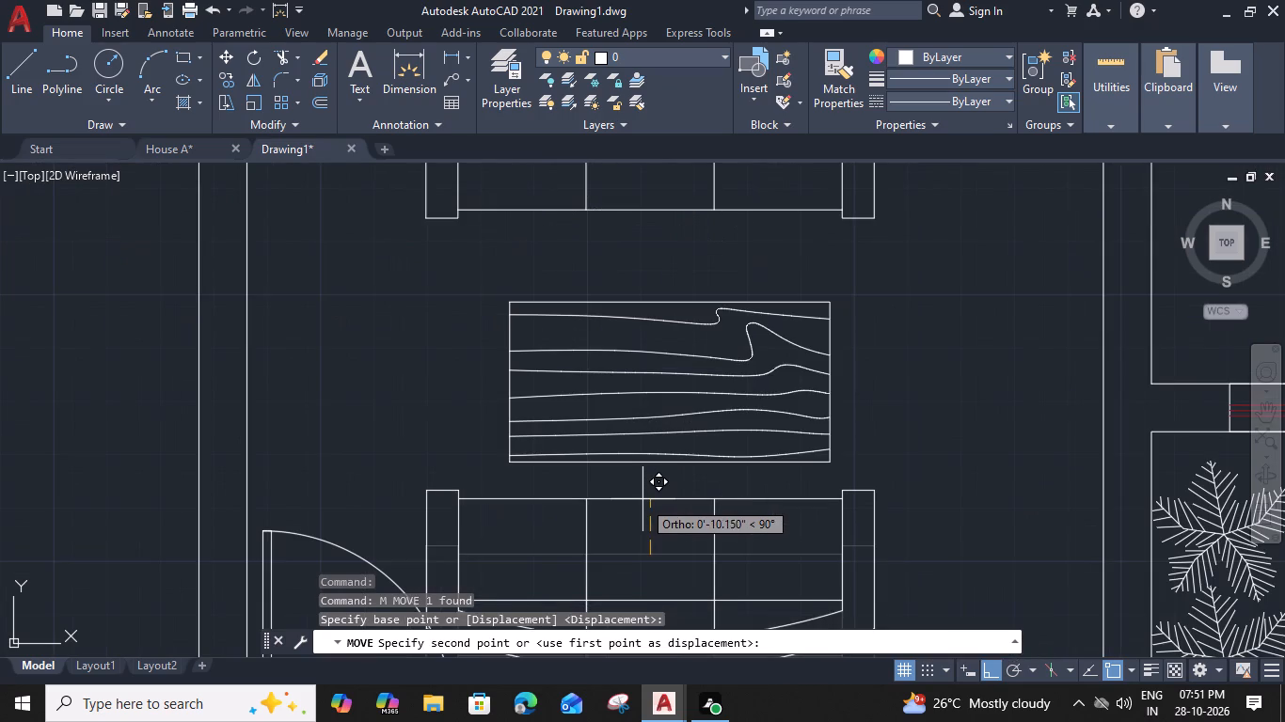
left_click(642, 489)
scroll(642, 489, "down", 2)
middle_click_drag(688, 476, 730, 487)
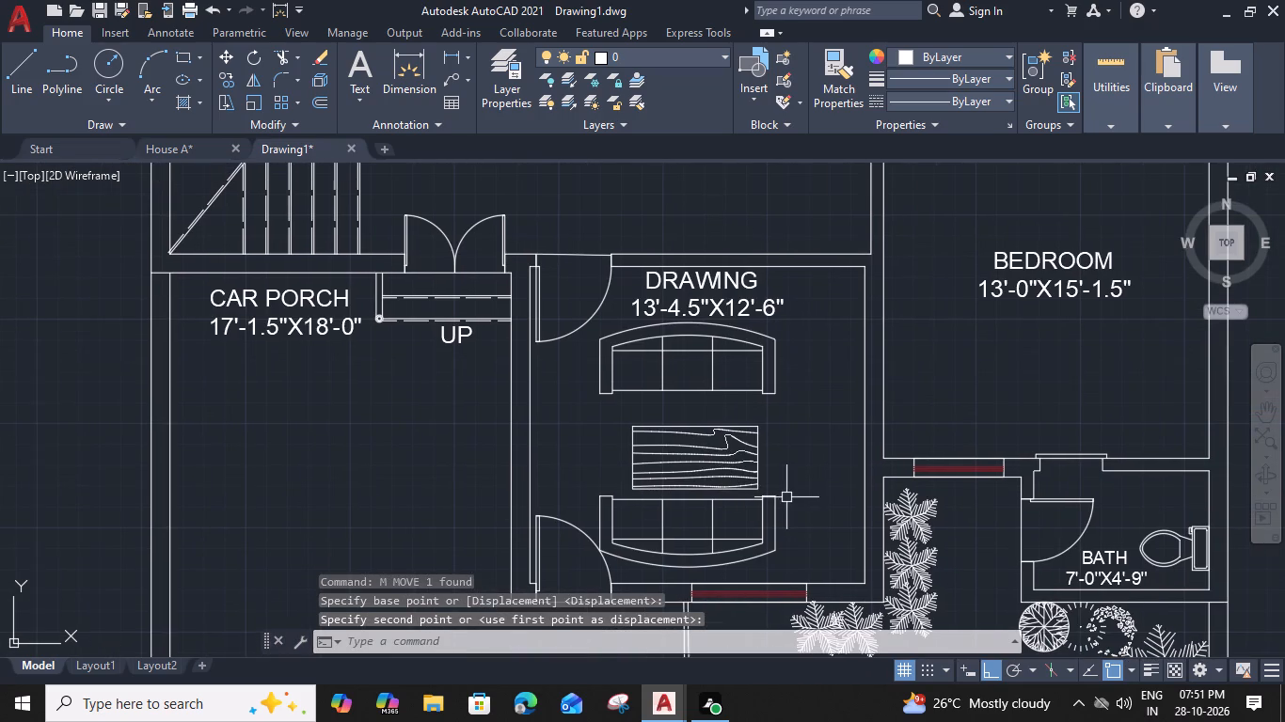
Move the drawing room's south sofa about 1' east, away from the door swing.
left_click(785, 497)
left_click(751, 538)
key("m")
key("space")
scroll(790, 509, "up", 2)
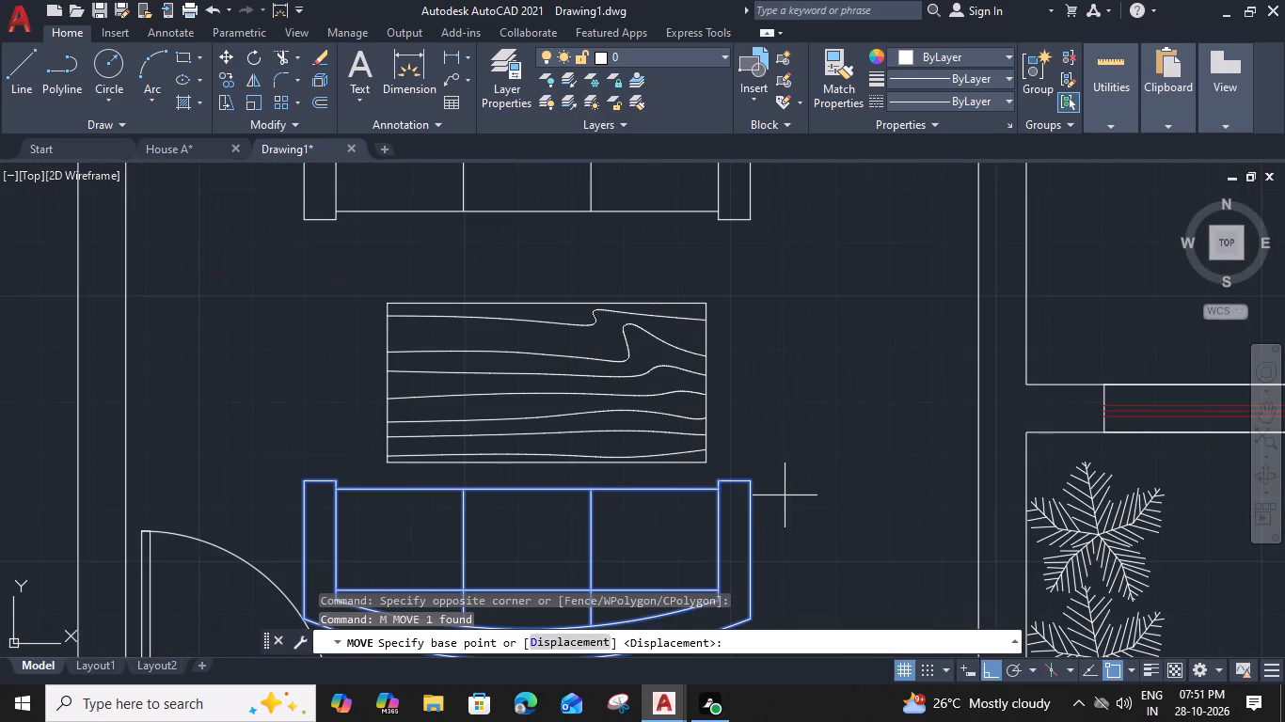
left_click(752, 479)
left_click(816, 481)
scroll(816, 482, "down", 2)
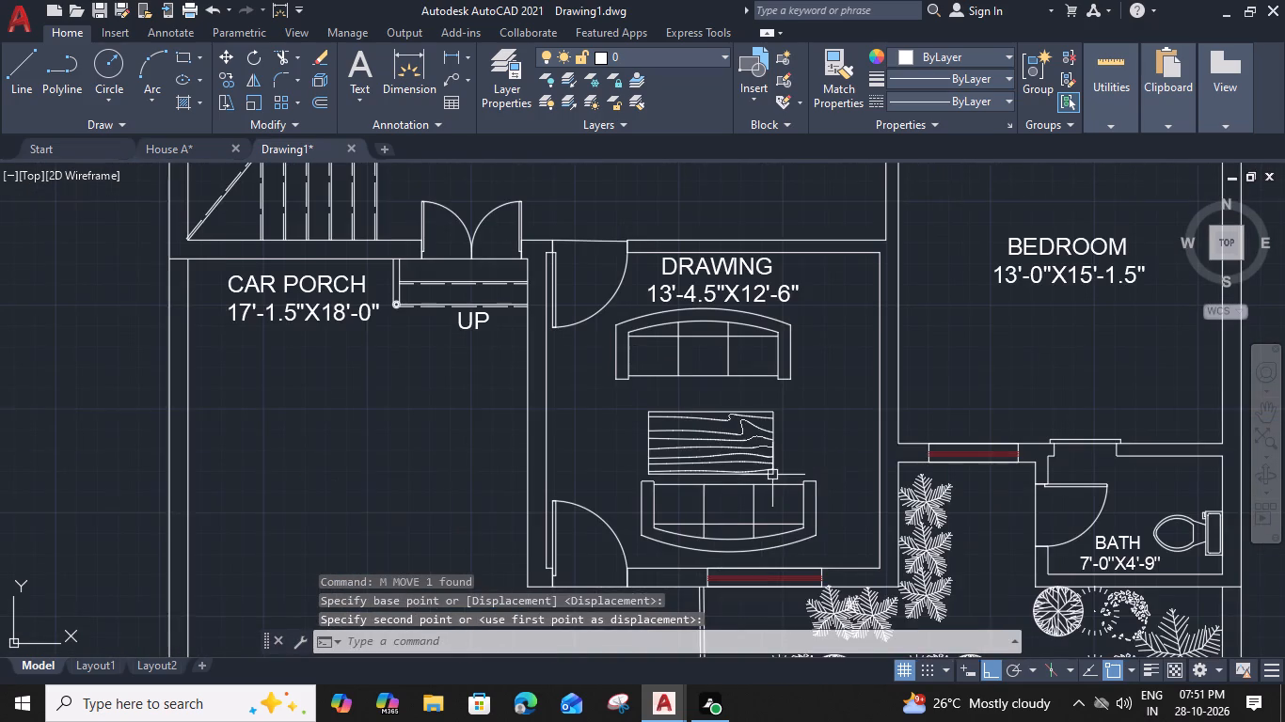
Move the woodgrain table in the drawing room about 6" north, towards the north sofa.
middle_click_drag(745, 471, 742, 489)
left_click(750, 432)
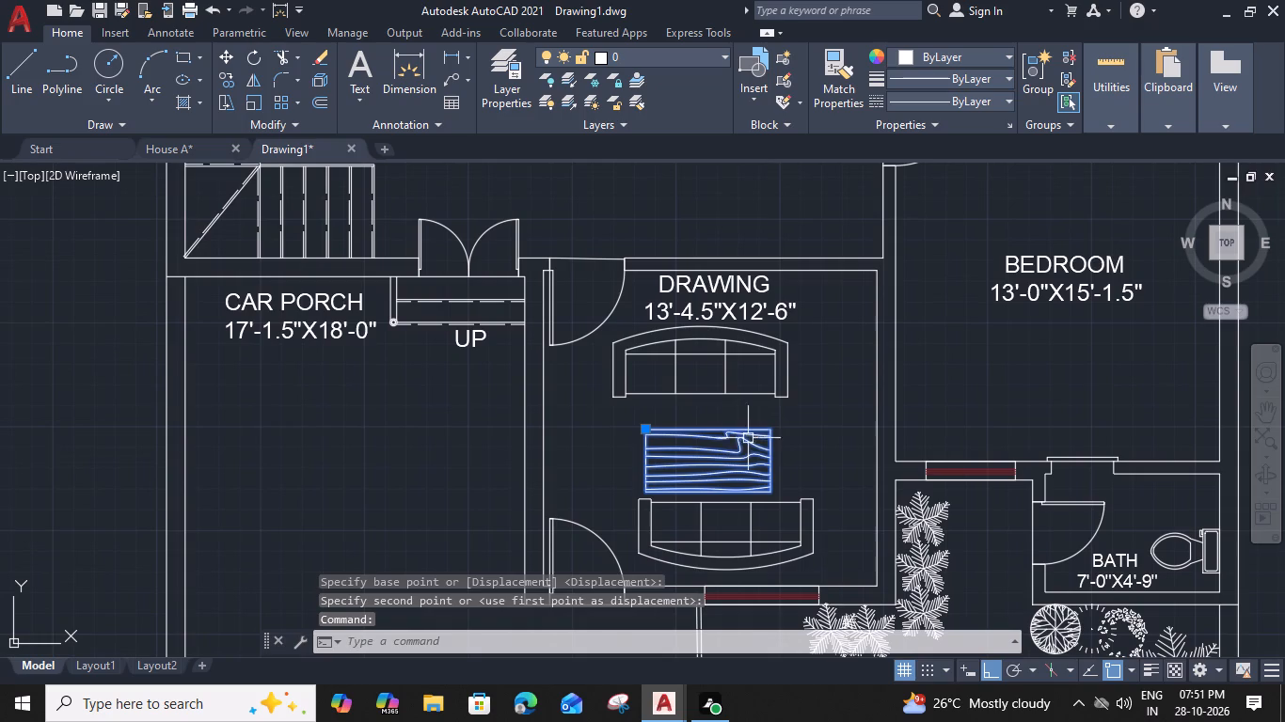
type("M")
key("space")
scroll(711, 426, "up", 1)
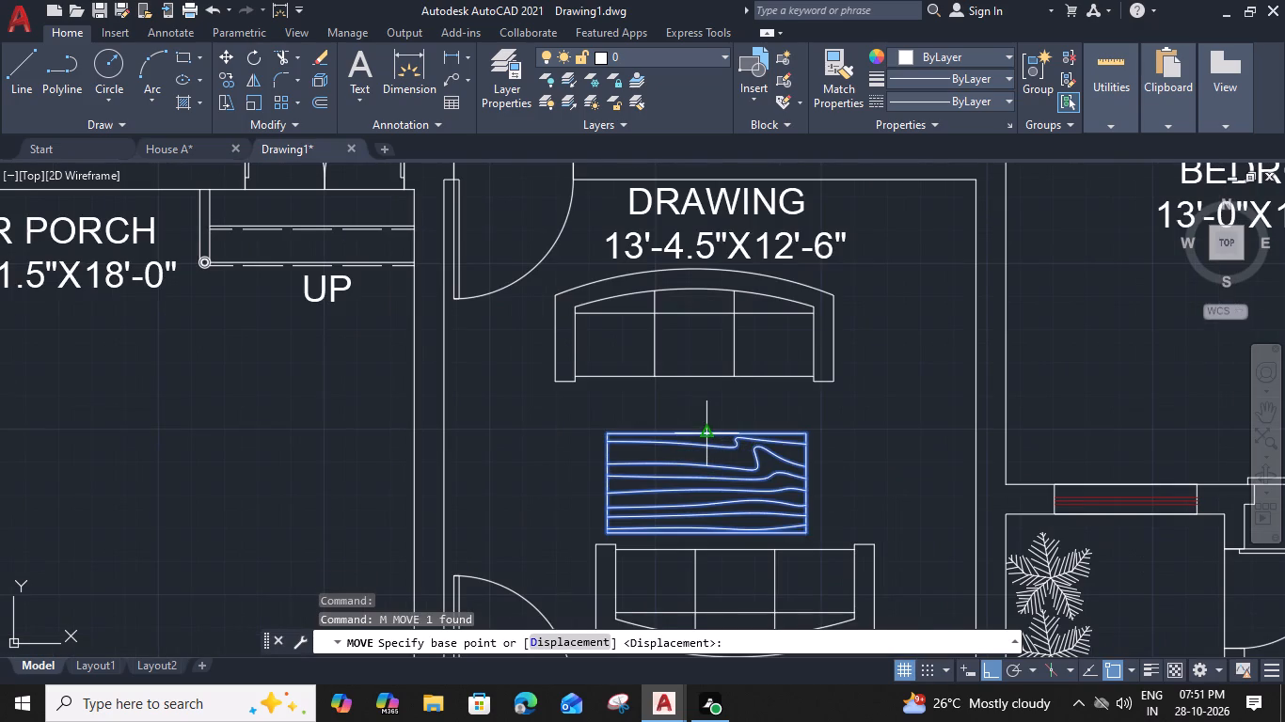
left_click(708, 430)
left_click(708, 413)
Move the woodgrain table about 11" east in the drawing room.
left_click(809, 443)
type("M")
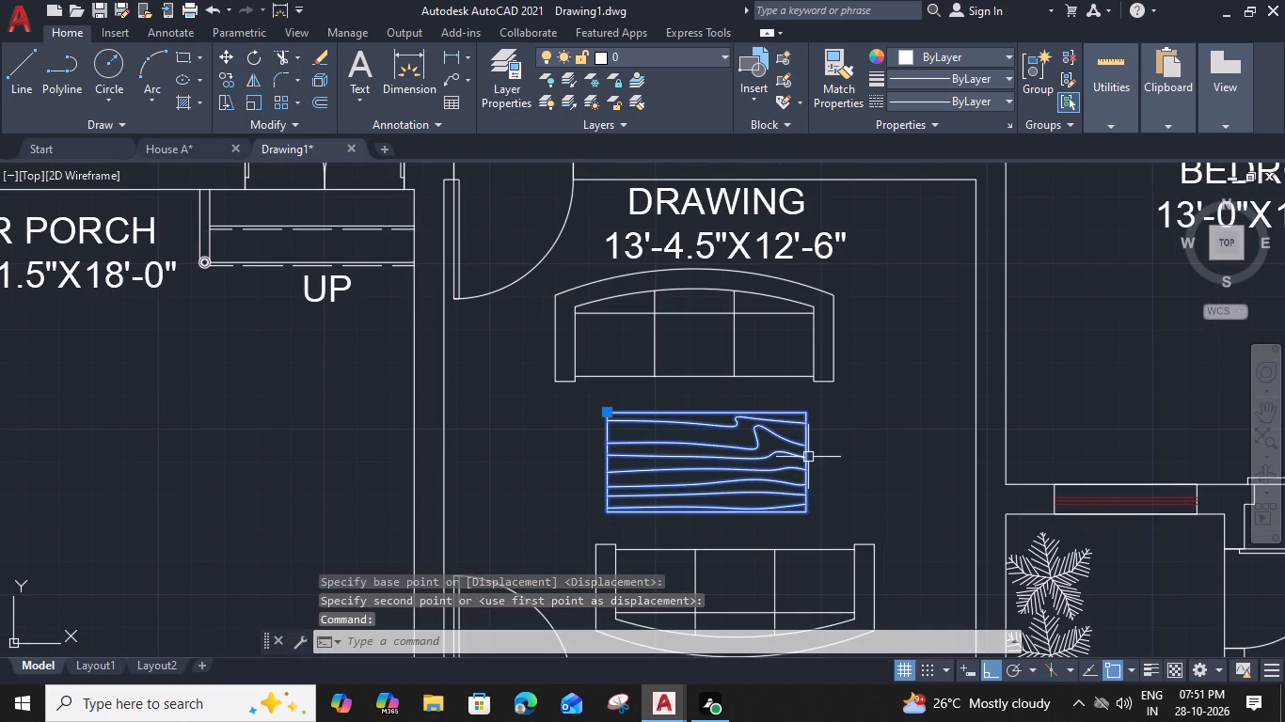
key("space")
left_click(806, 468)
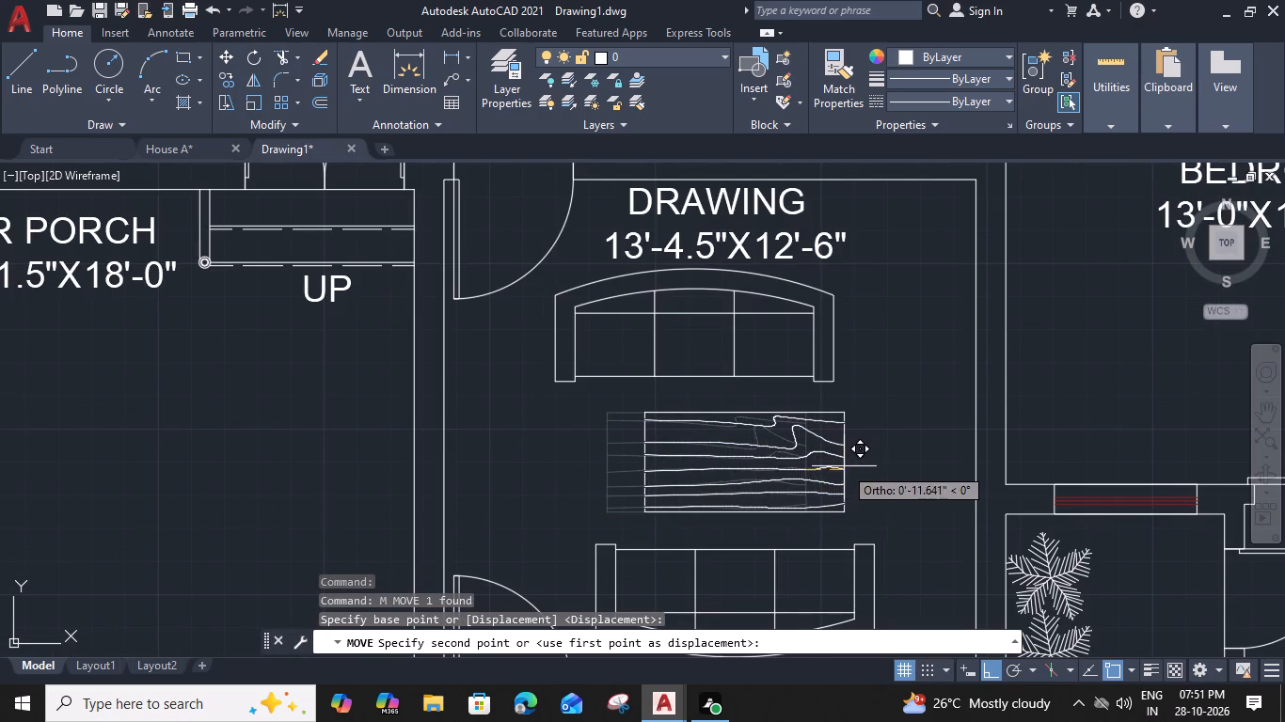
left_click(842, 466)
Move the drawing room's south sofa about 5" north, closer to the woodgrain table.
scroll(846, 456, "down", 3)
middle_click_drag(851, 456, 834, 474)
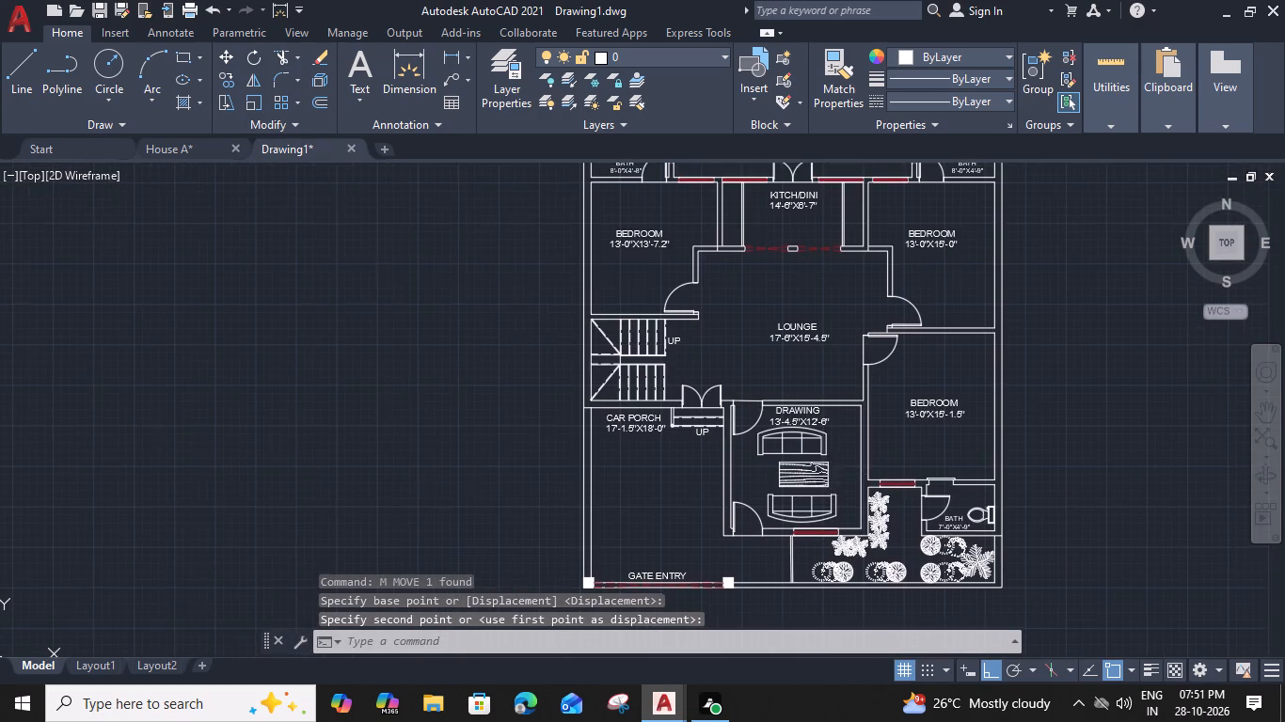
scroll(805, 494, "up", 2)
left_click(800, 502)
type("M")
key("space")
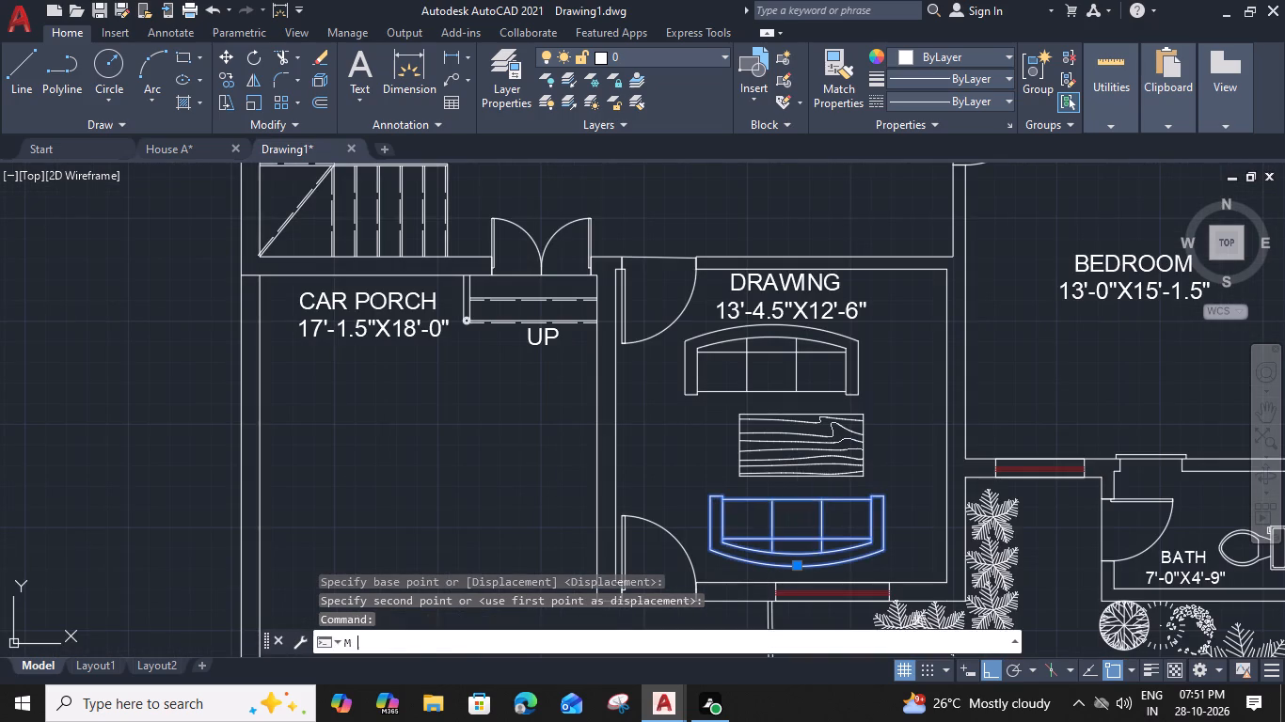
scroll(798, 501, "up", 2)
left_click(798, 501)
left_click(800, 473)
Move the drawing room's north sofa about 4" south, closer to the woodgrain table.
middle_click_drag(801, 476, 755, 530)
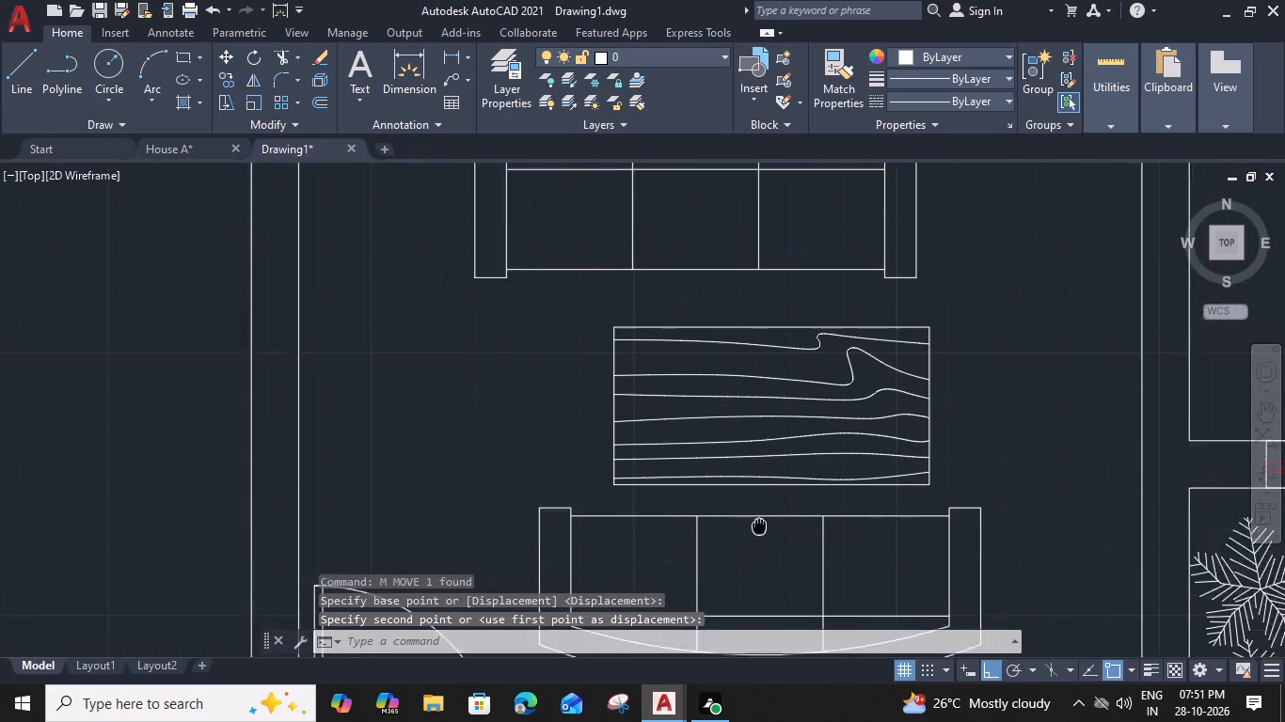
middle_click_drag(755, 530, 750, 537)
left_click(688, 285)
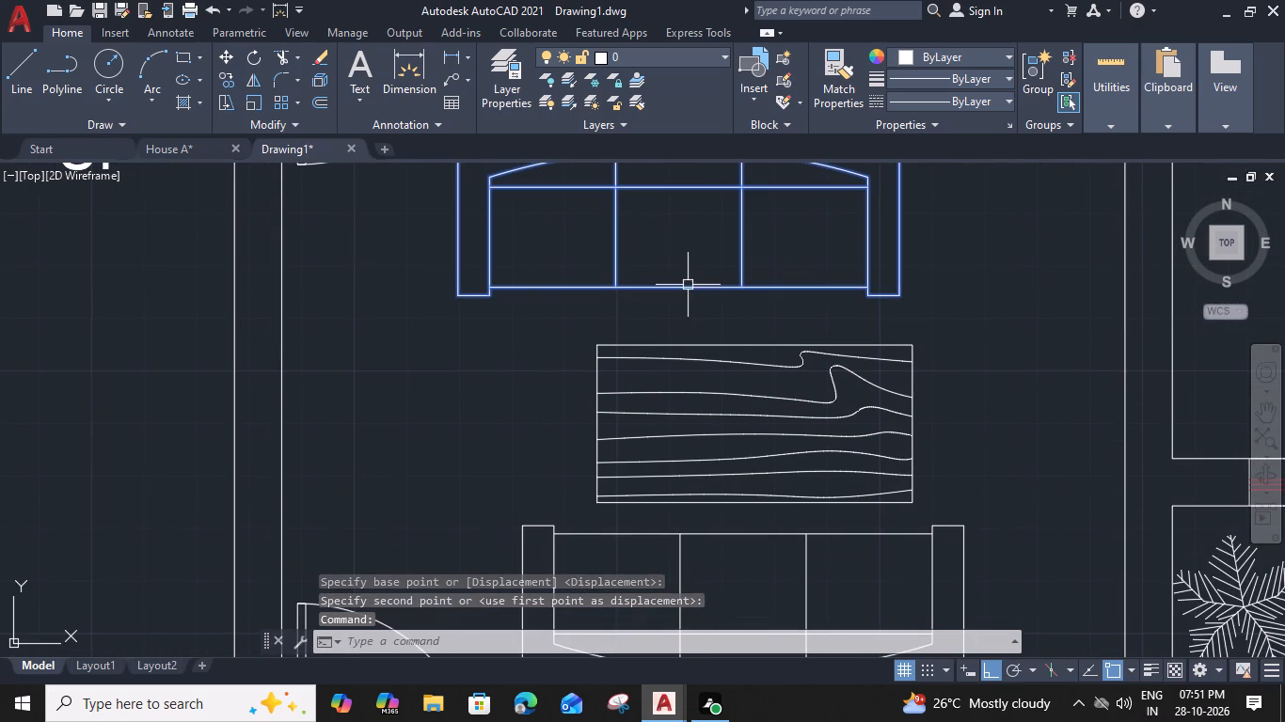
type("M")
key("space")
left_click(674, 290)
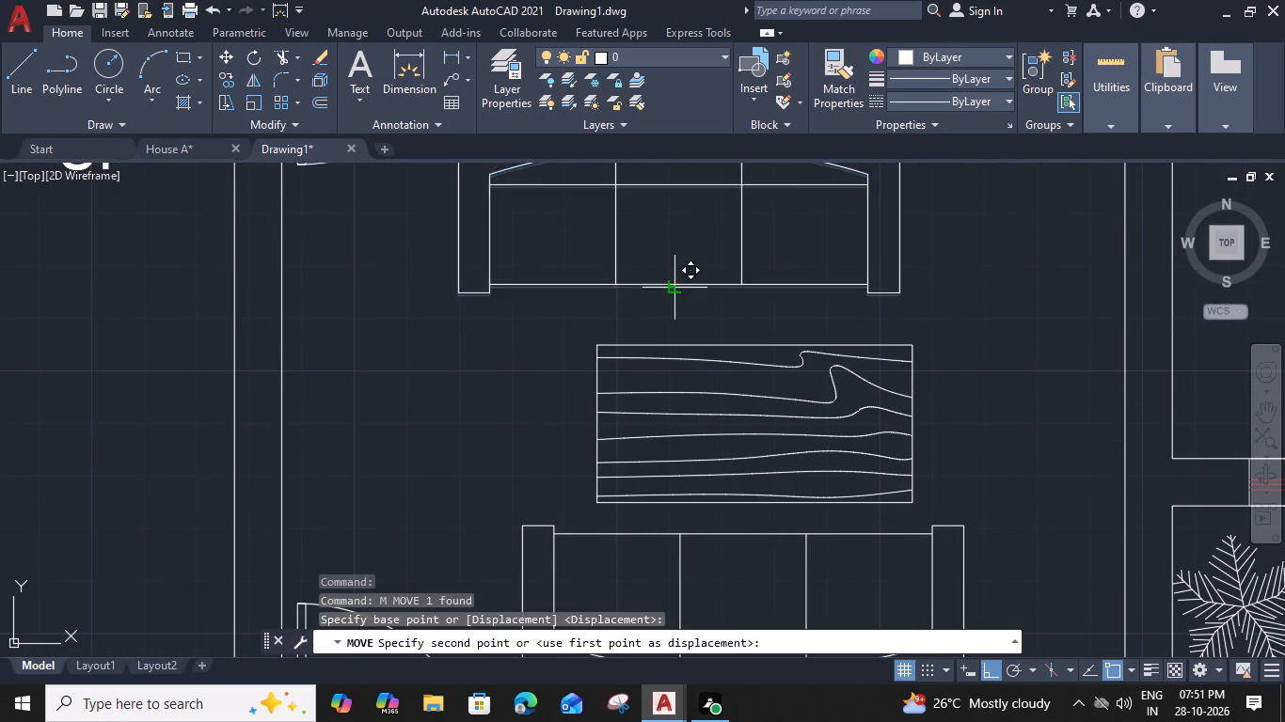
left_click(677, 310)
Move the drawing room's north sofa about 1' east, in line with the south sofa.
left_click(903, 256)
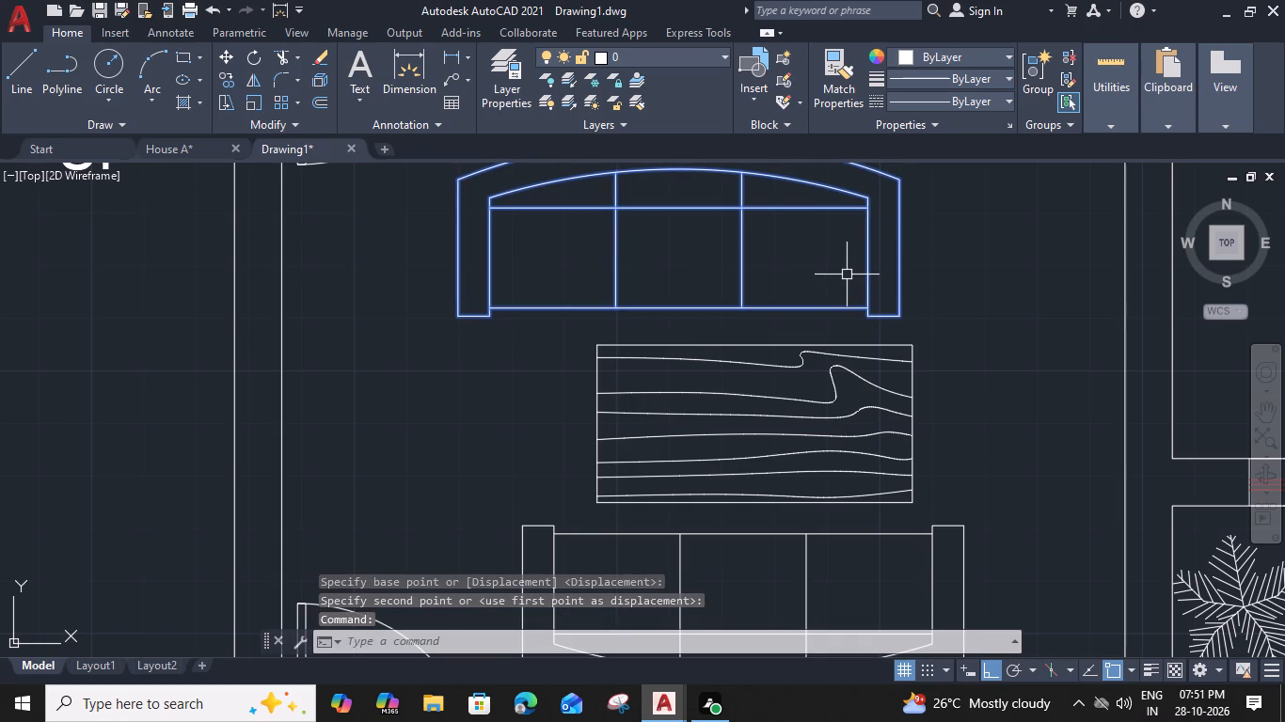
key("m")
key("space")
left_click(899, 248)
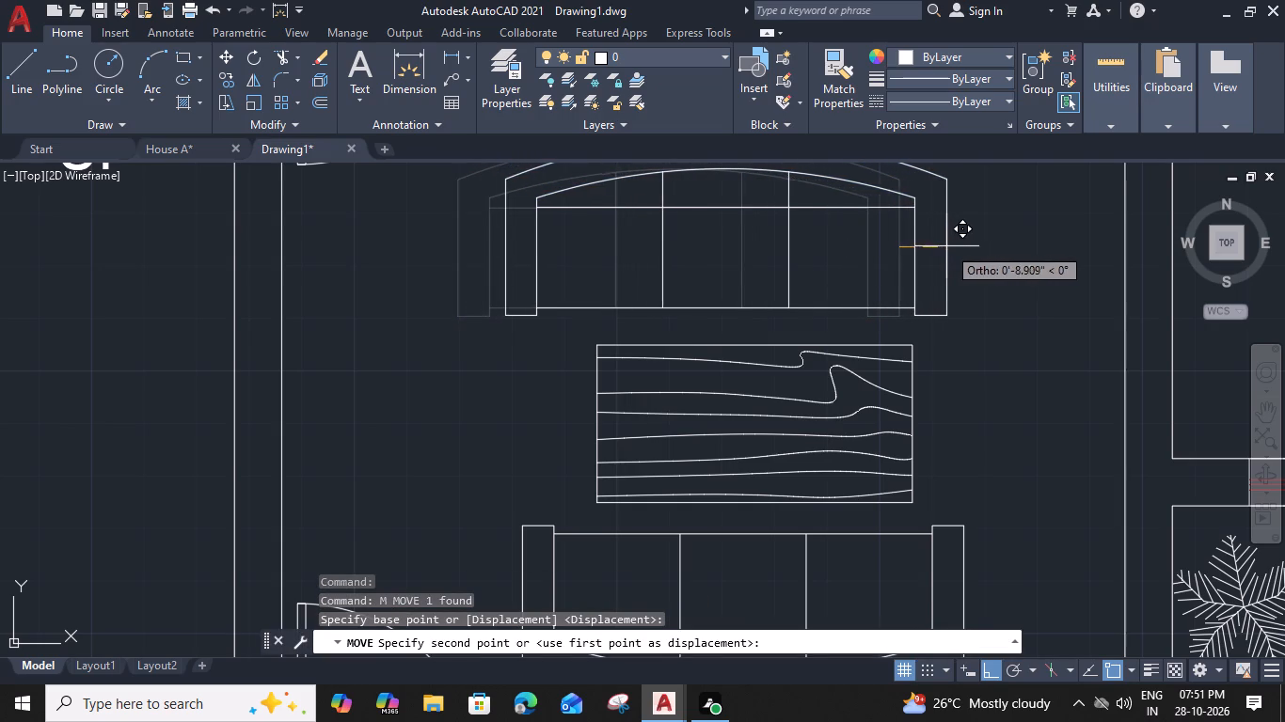
left_click(962, 249)
Move the DRAWING room label a short distance east, above the north sofa.
scroll(961, 249, "down", 1)
middle_click_drag(830, 283, 785, 419)
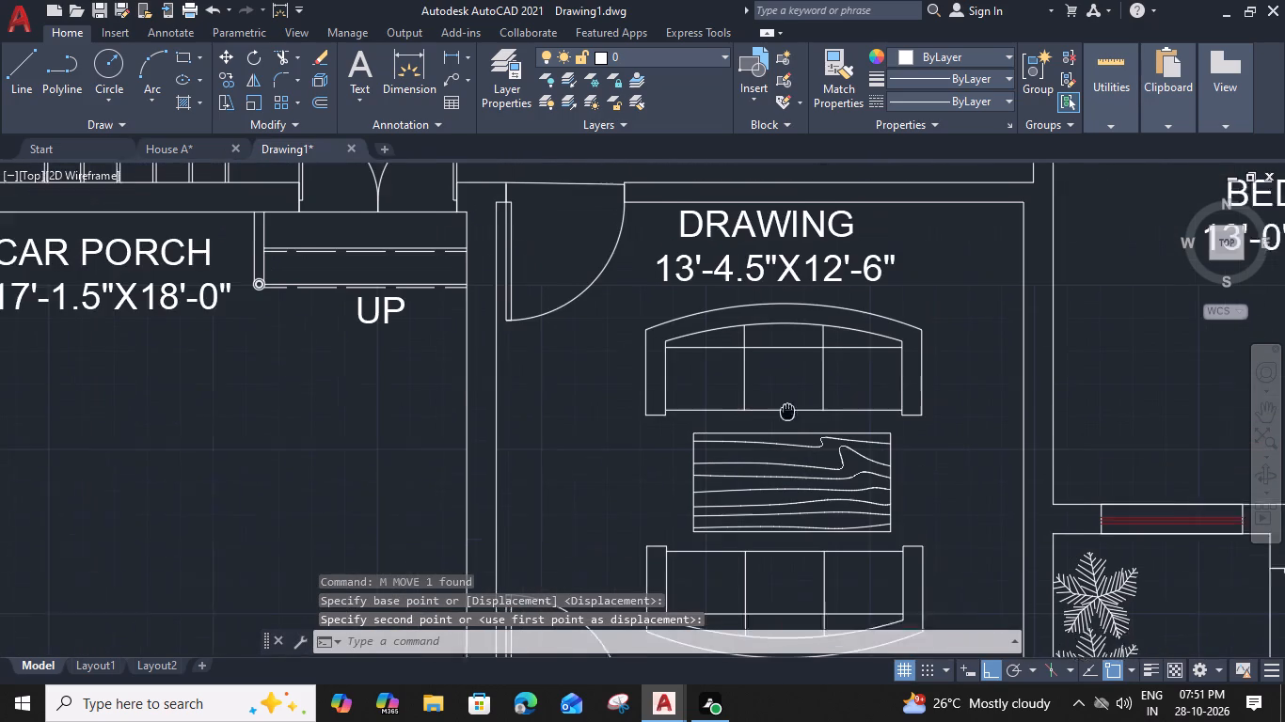
middle_click_drag(785, 419, 781, 428)
left_click(838, 283)
type("M")
key("space")
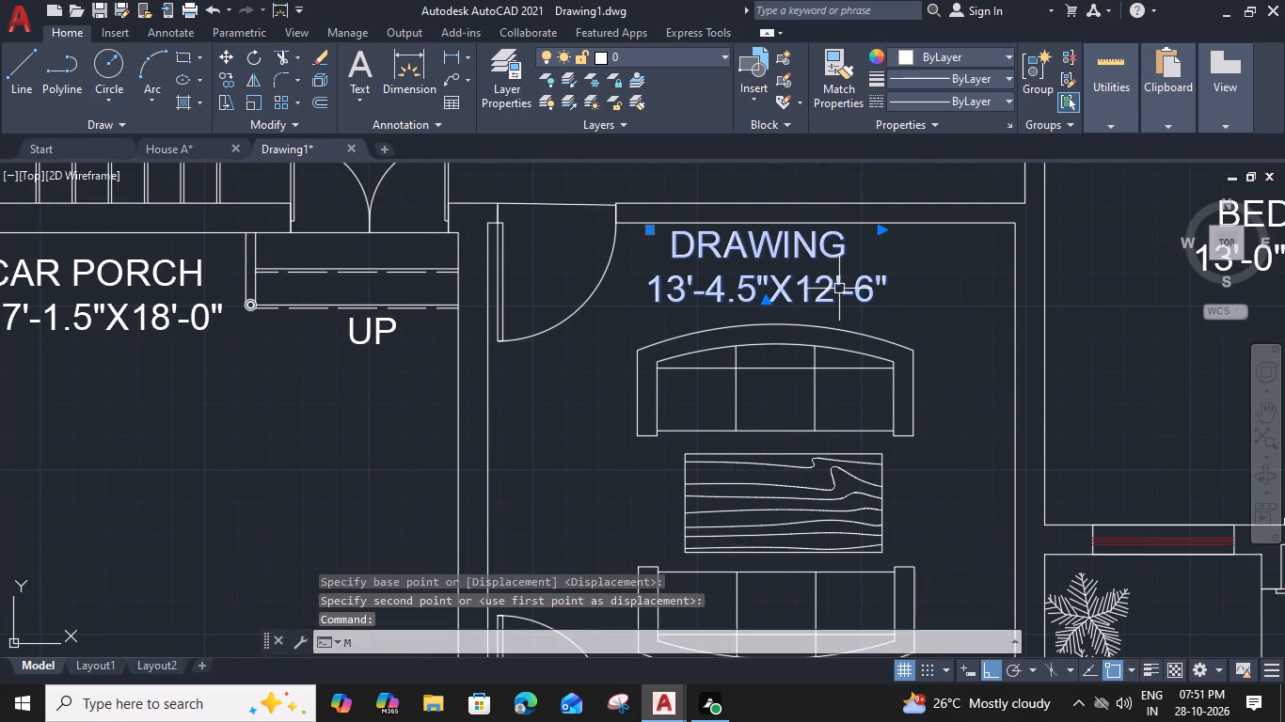
left_click(886, 300)
left_click(916, 302)
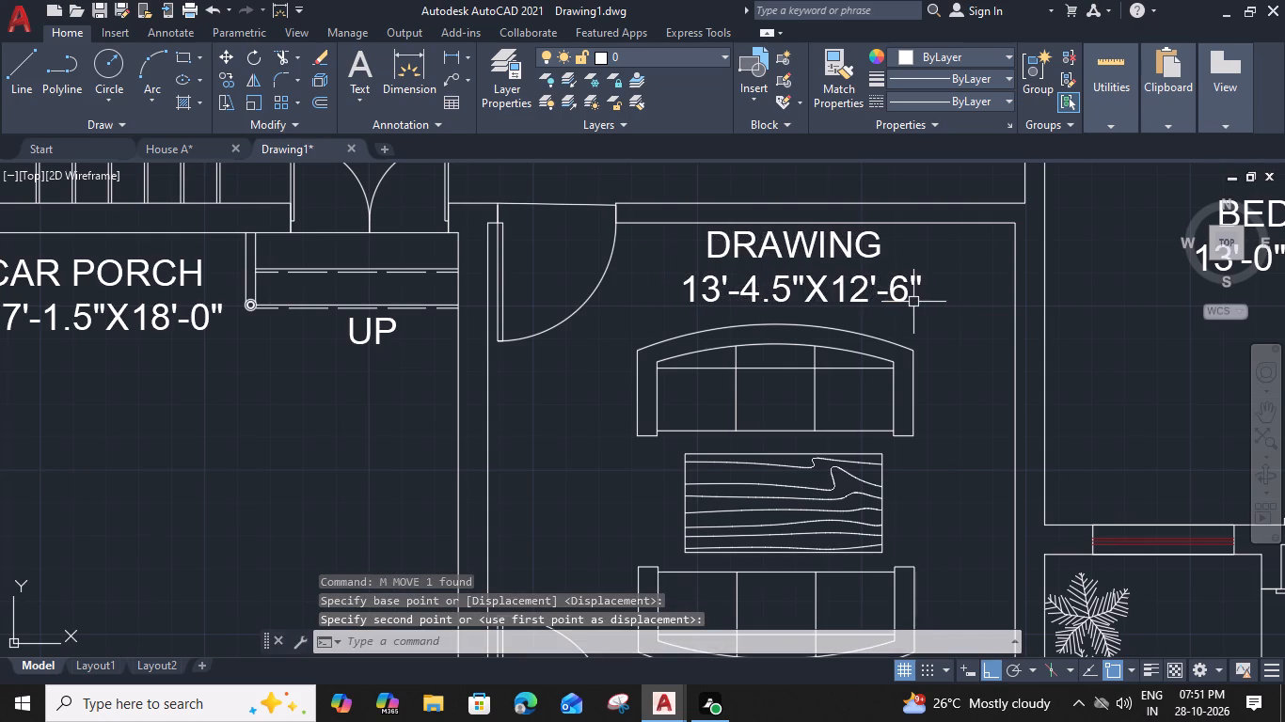
Insert the Dining Set - 36 x 72 in. block from the Home - Space Planner library into the car porch.
scroll(912, 303, "down", 1)
scroll(901, 443, "down", 1)
middle_click_drag(683, 444, 658, 595)
middle_click_drag(698, 355, 651, 496)
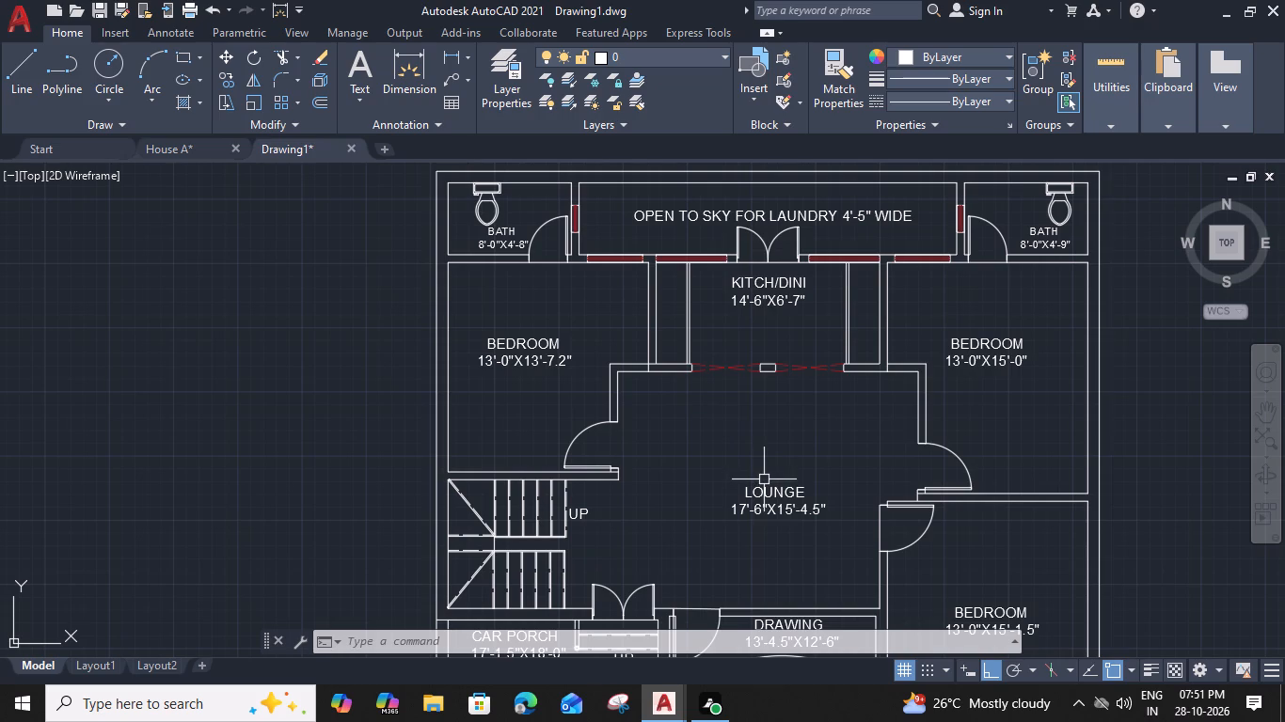
middle_click_drag(749, 444, 728, 345)
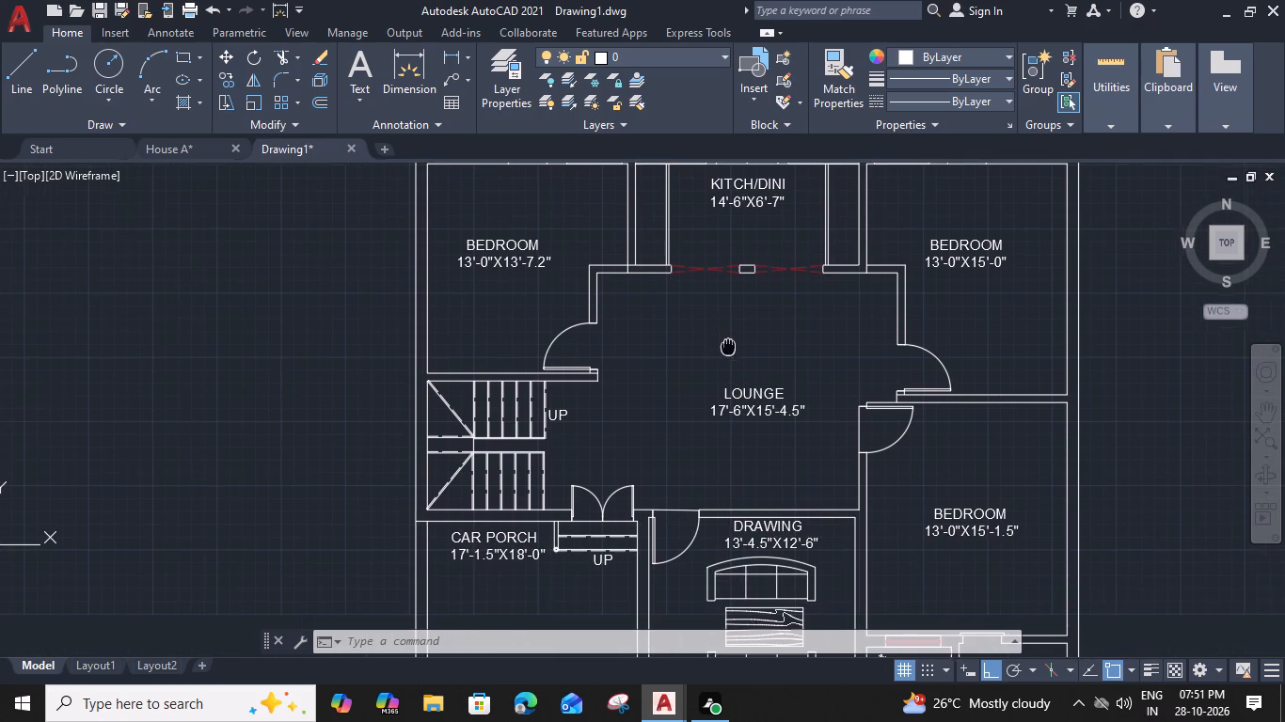
middle_click_drag(728, 345, 725, 345)
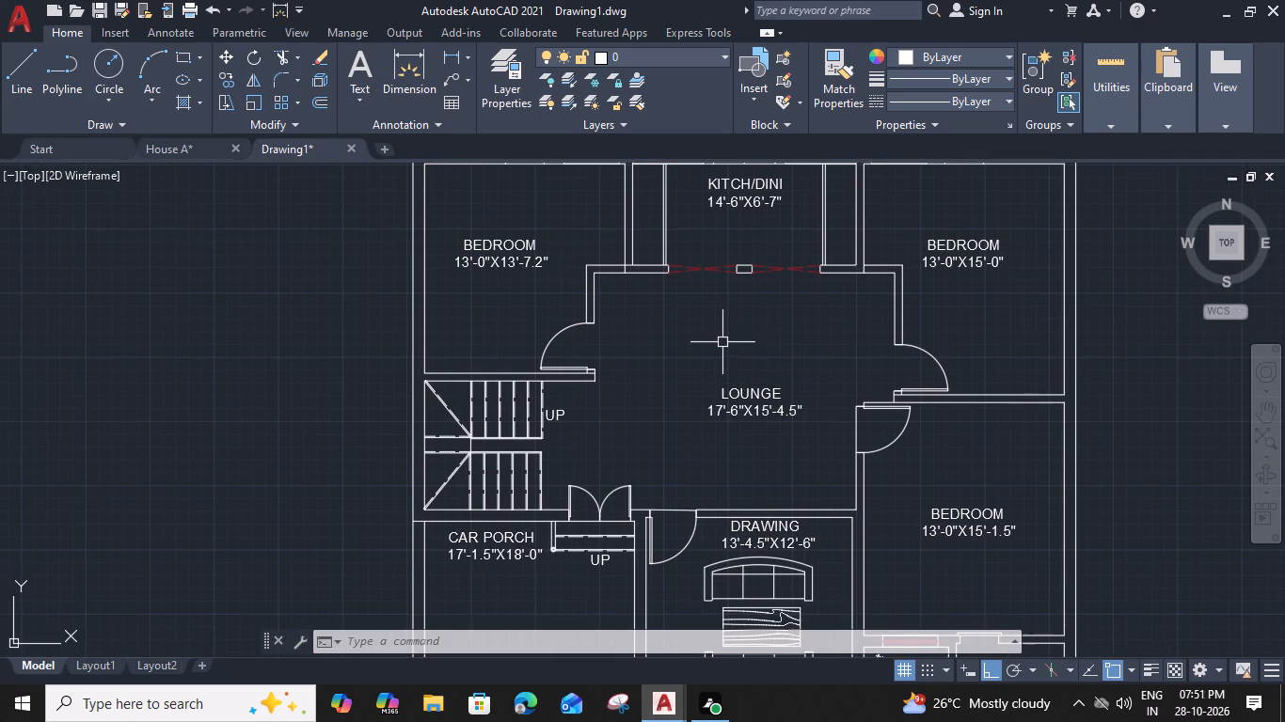
key("ctrl+2")
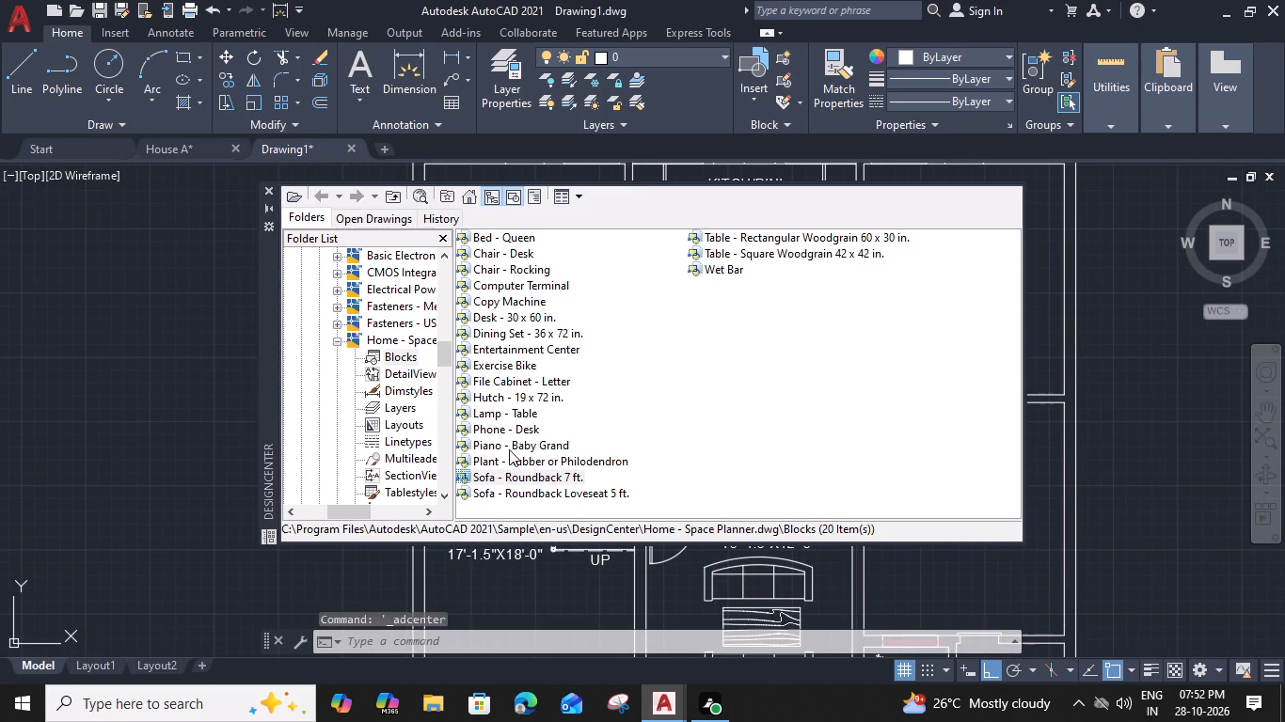
left_click_drag(509, 334, 532, 429)
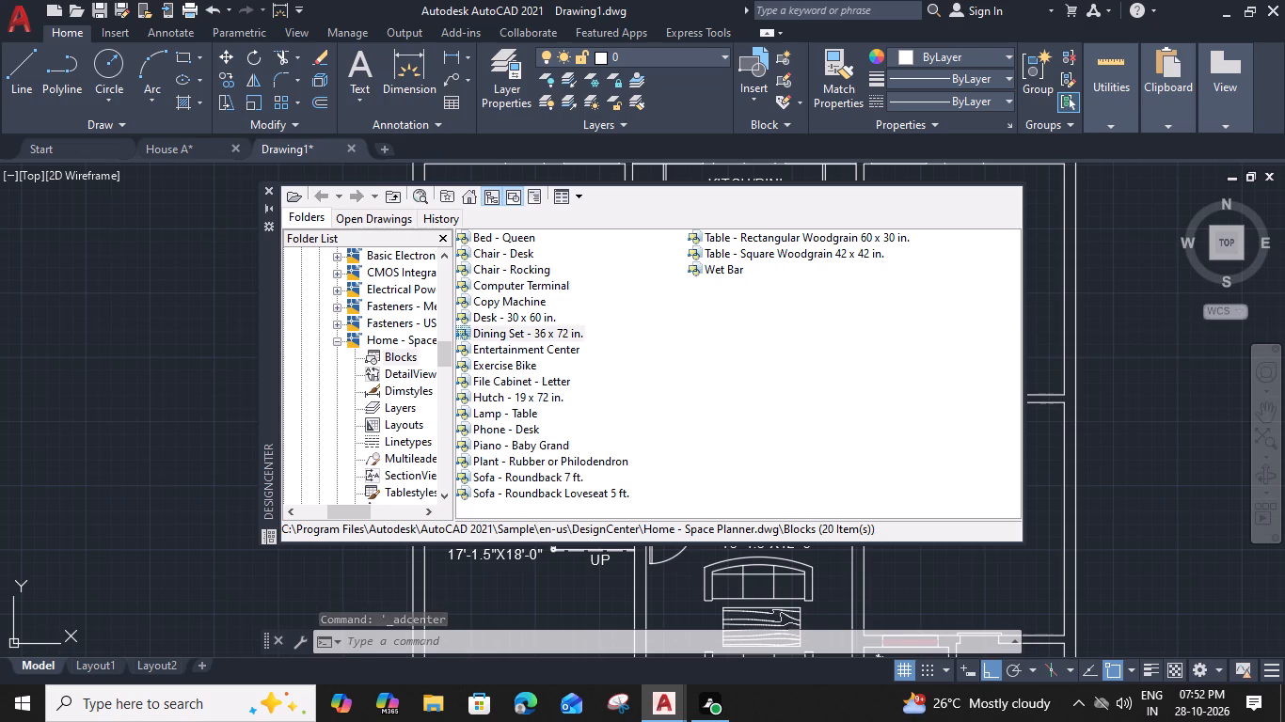
left_click_drag(532, 429, 520, 598)
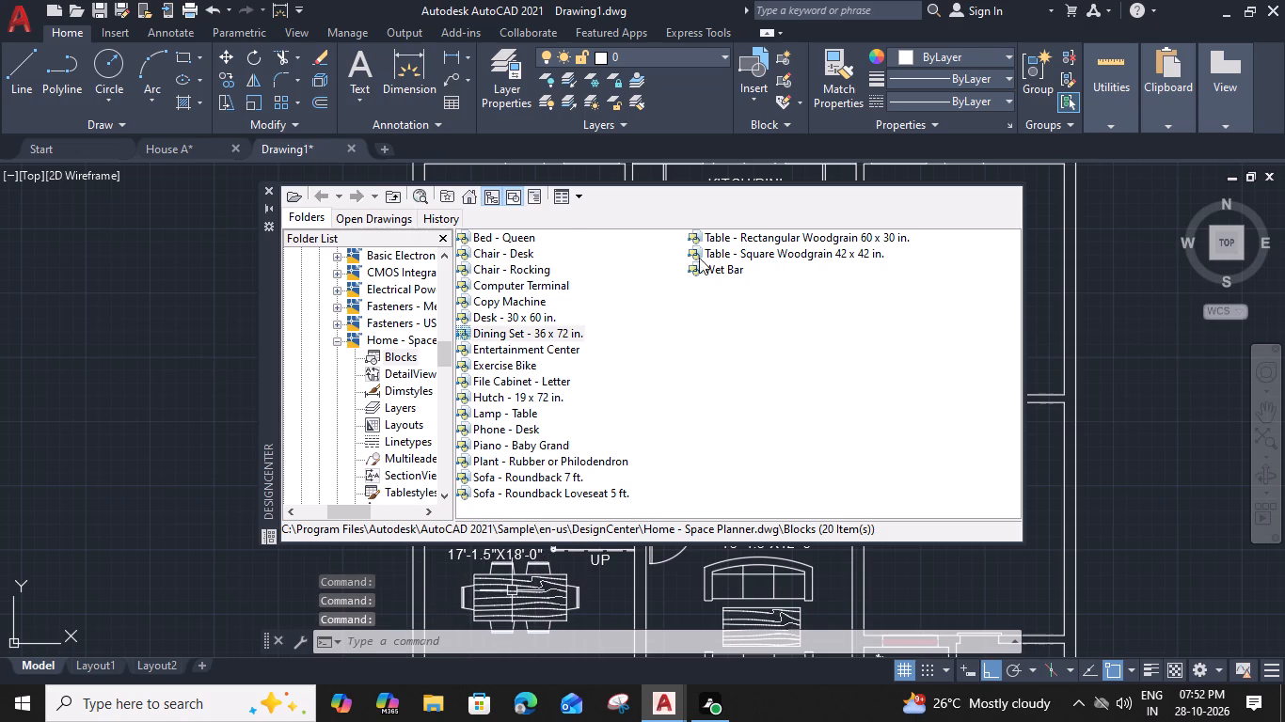
Insert the Bed - Queen block from the library outside the house's east wall, and close the block library.
left_click_drag(478, 227, 658, 306)
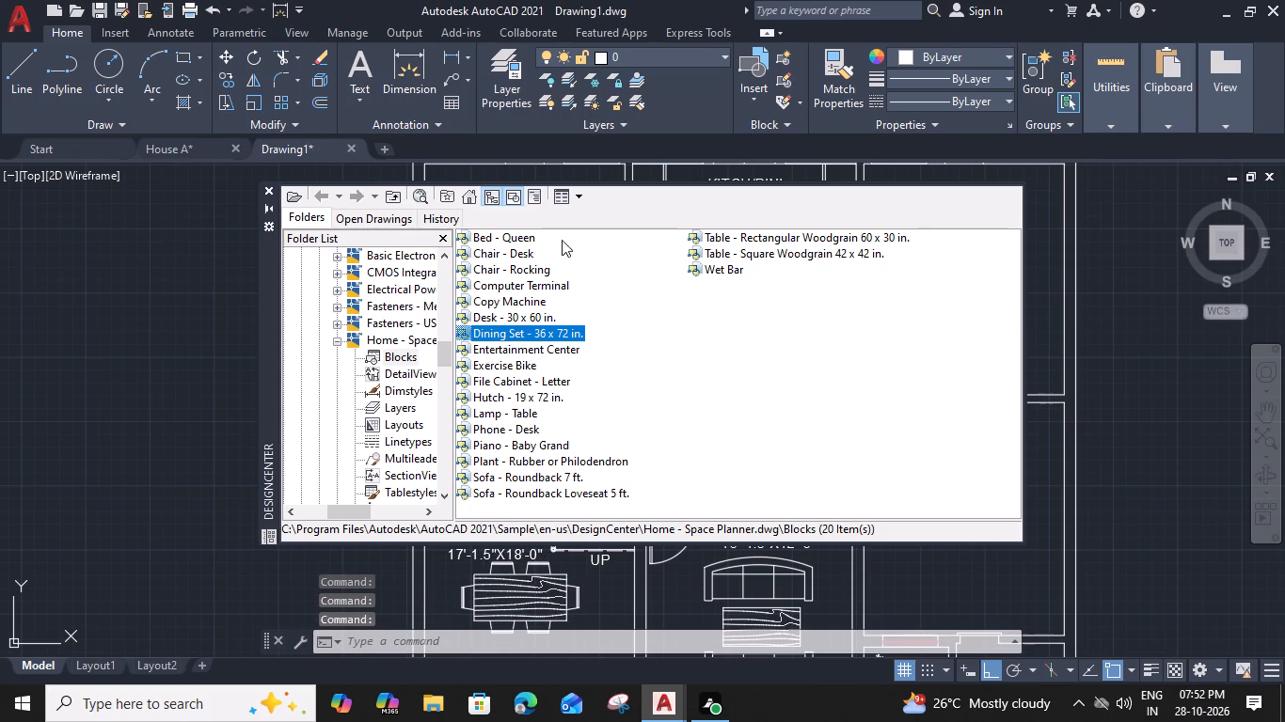
left_click_drag(521, 234, 1090, 373)
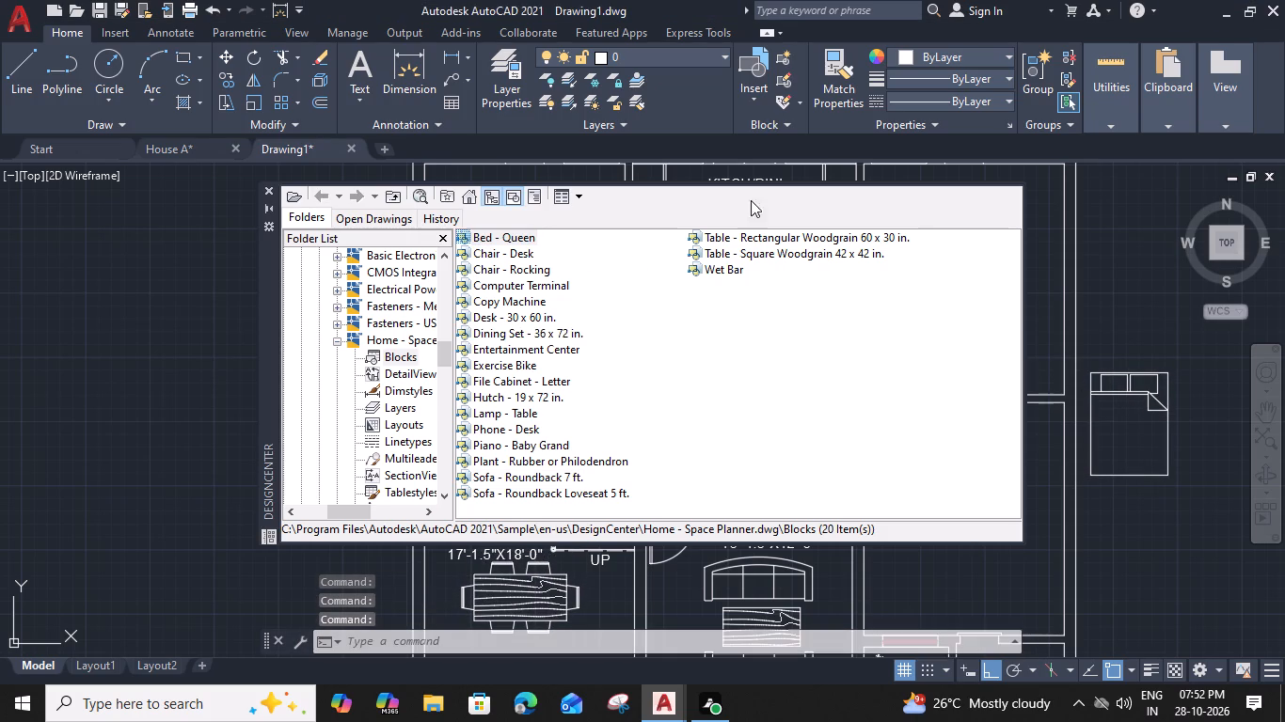
left_click(273, 188)
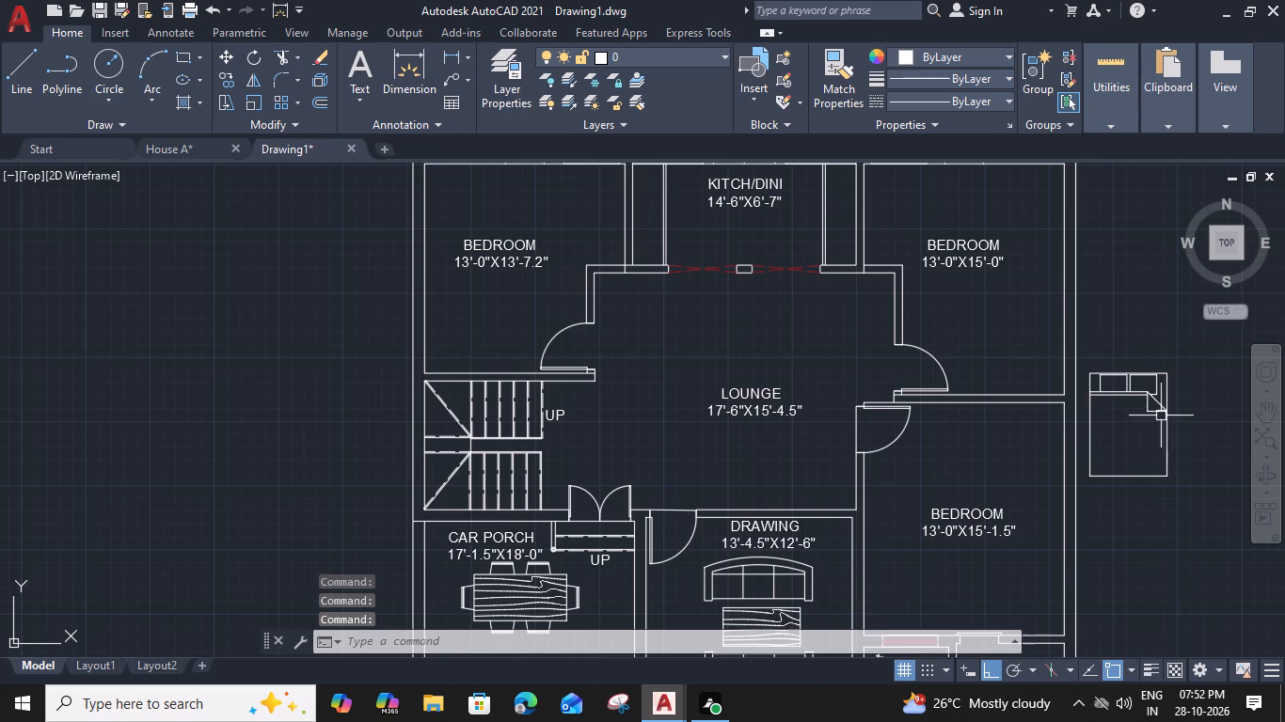
Move the dining set from the car porch into the KITCH/DINI room, with its table edge on the west partition.
left_click(476, 584)
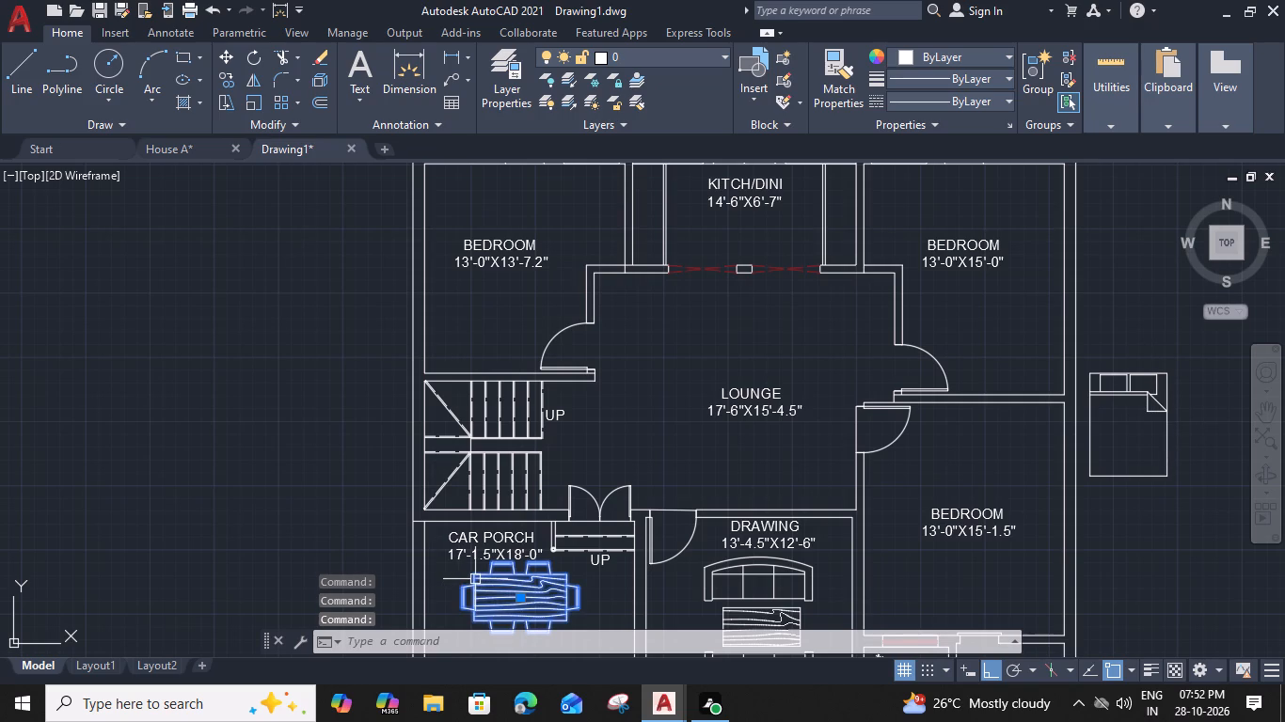
type("M")
key("space")
scroll(472, 589, "up", 2)
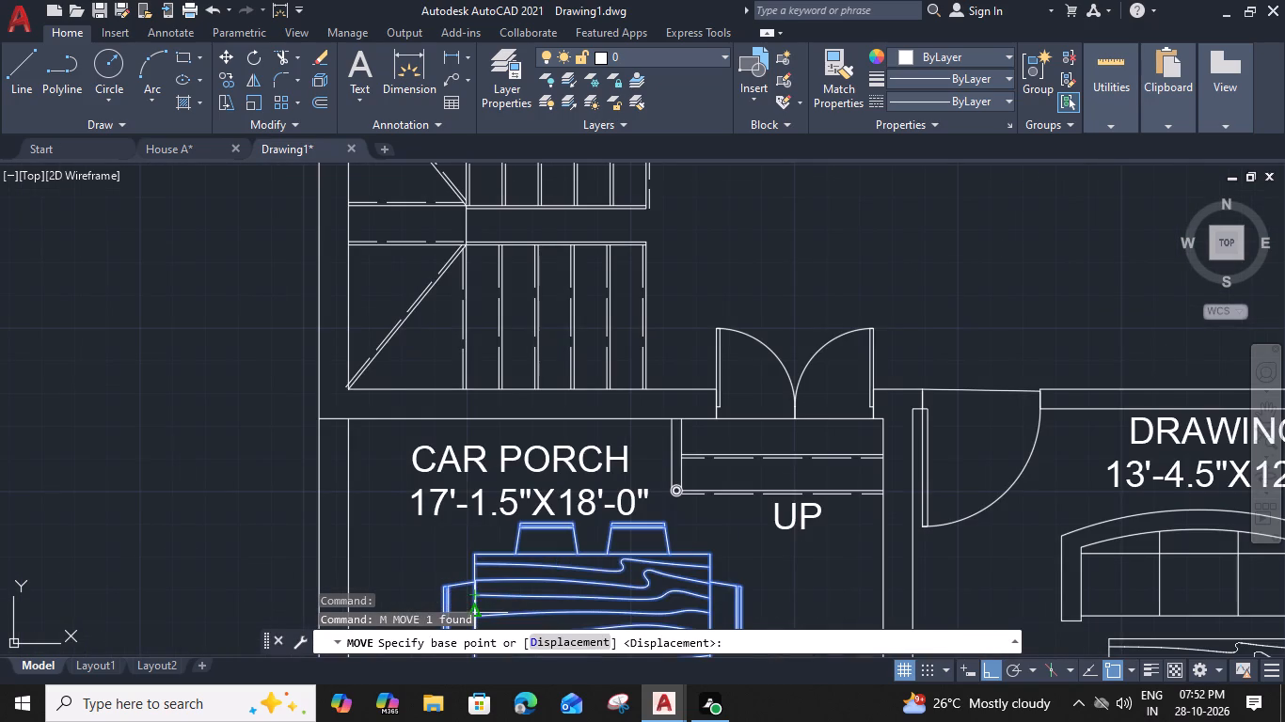
left_click(471, 608)
middle_click_drag(658, 290, 546, 721)
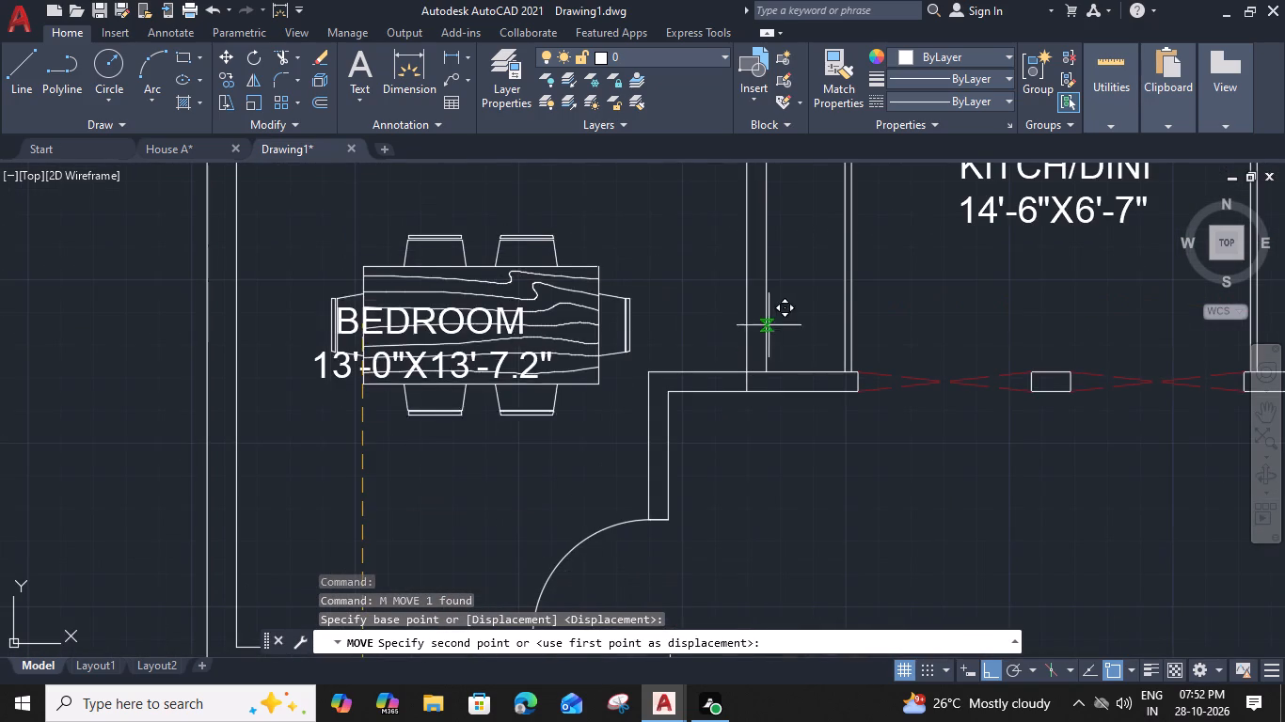
left_click(850, 196)
middle_click_drag(887, 275, 658, 383)
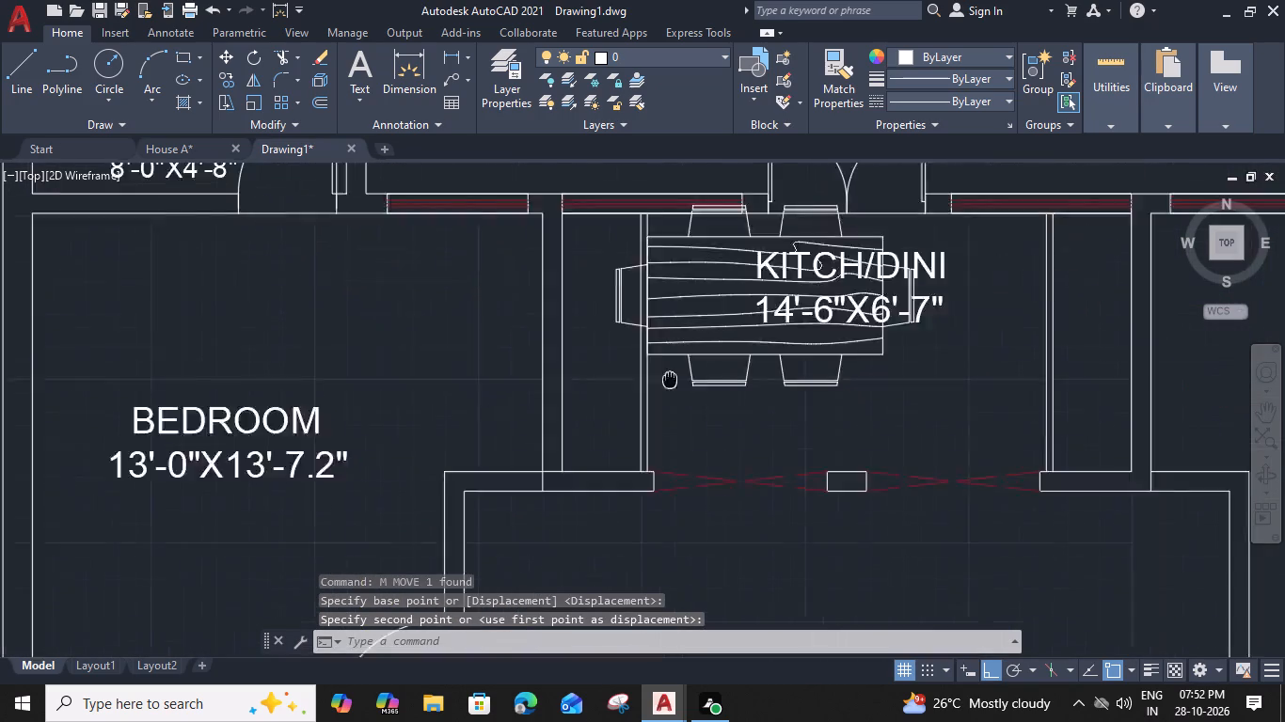
middle_click_drag(658, 383, 524, 419)
Move the dining set about 2' east to centre it between the KITCH/DINI room's partitions.
left_click(671, 407)
left_click(648, 437)
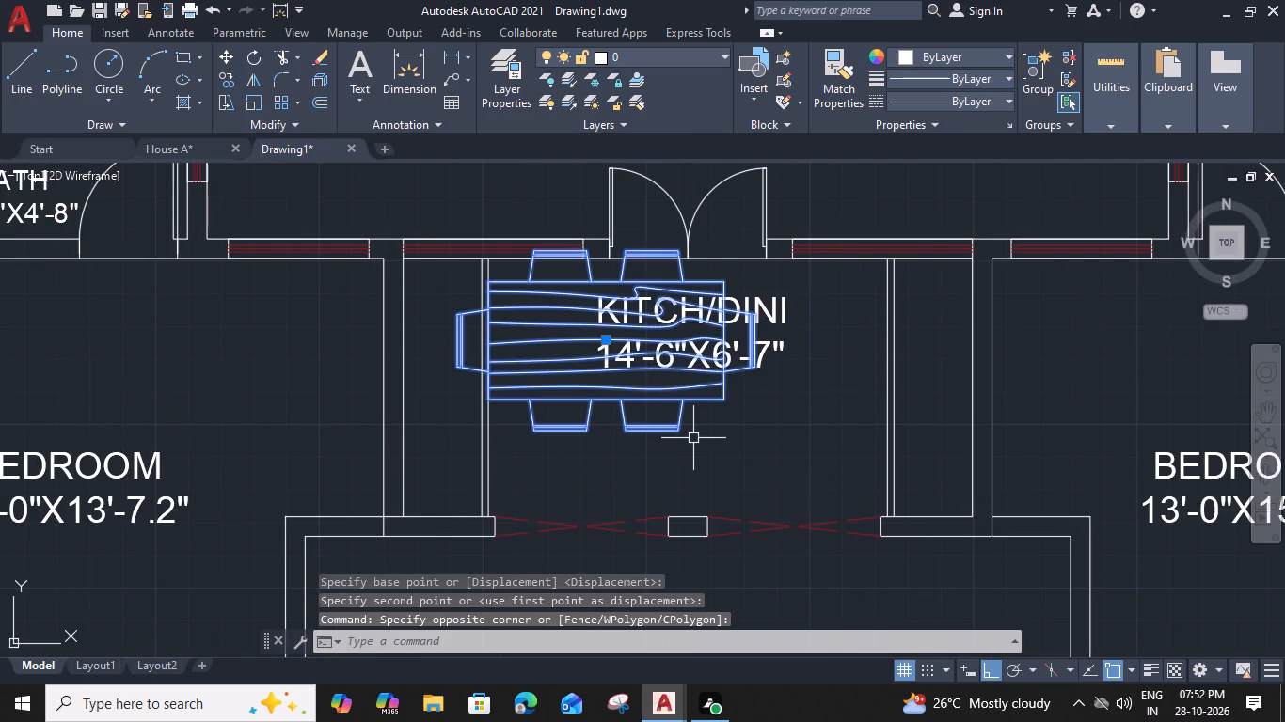
key("m")
key("space")
left_click(682, 433)
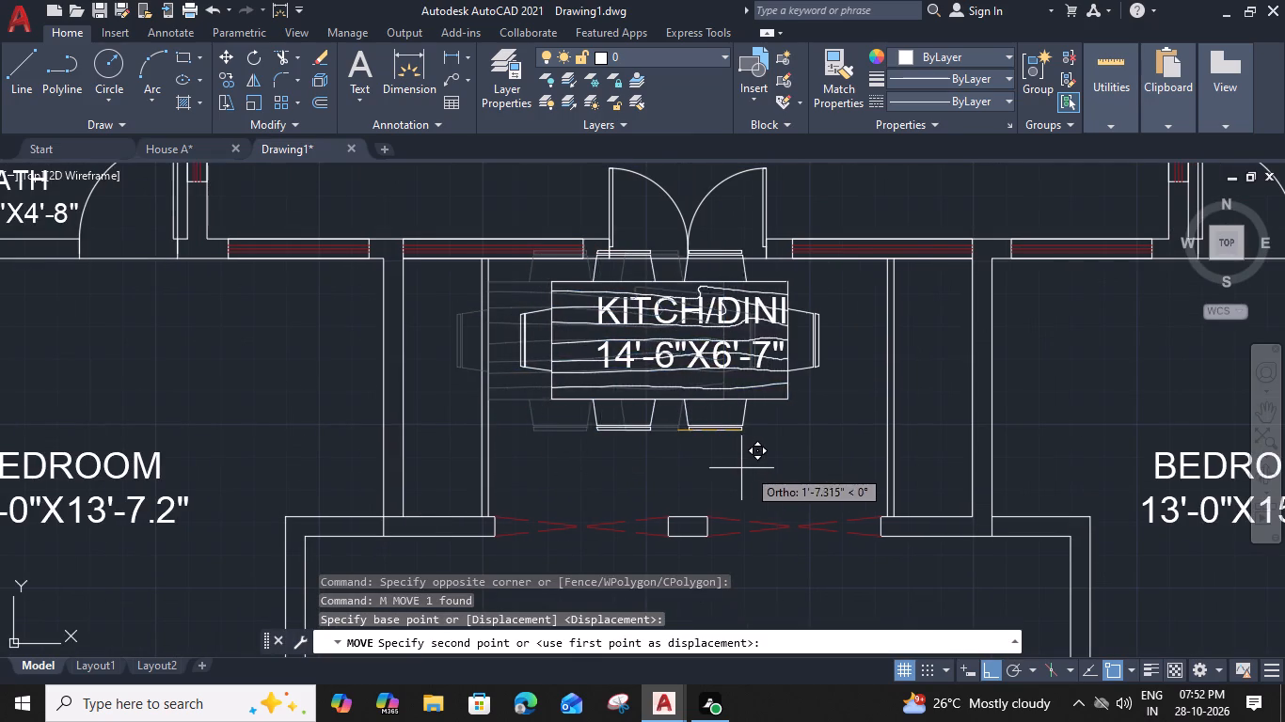
left_click(759, 463)
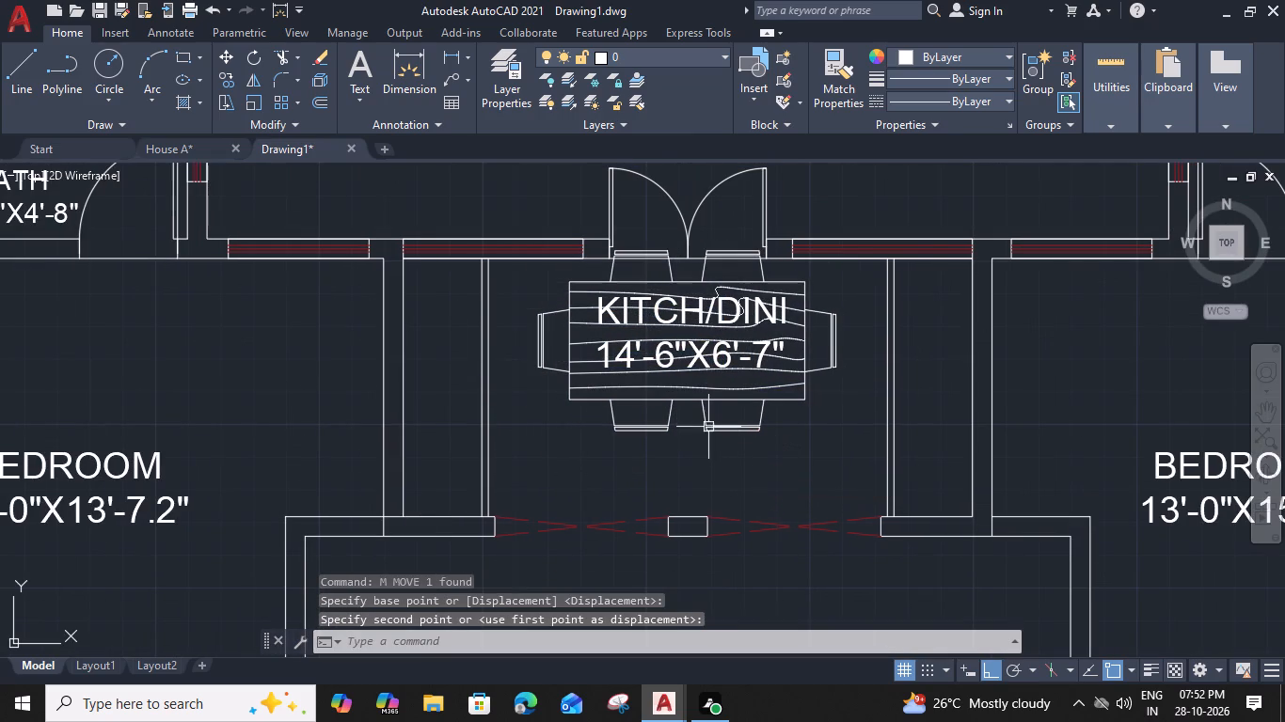
Move the dining set about 1'-4" south, clear of the KITCH/DINI room's north wall.
left_click(706, 416)
key("m")
key("space")
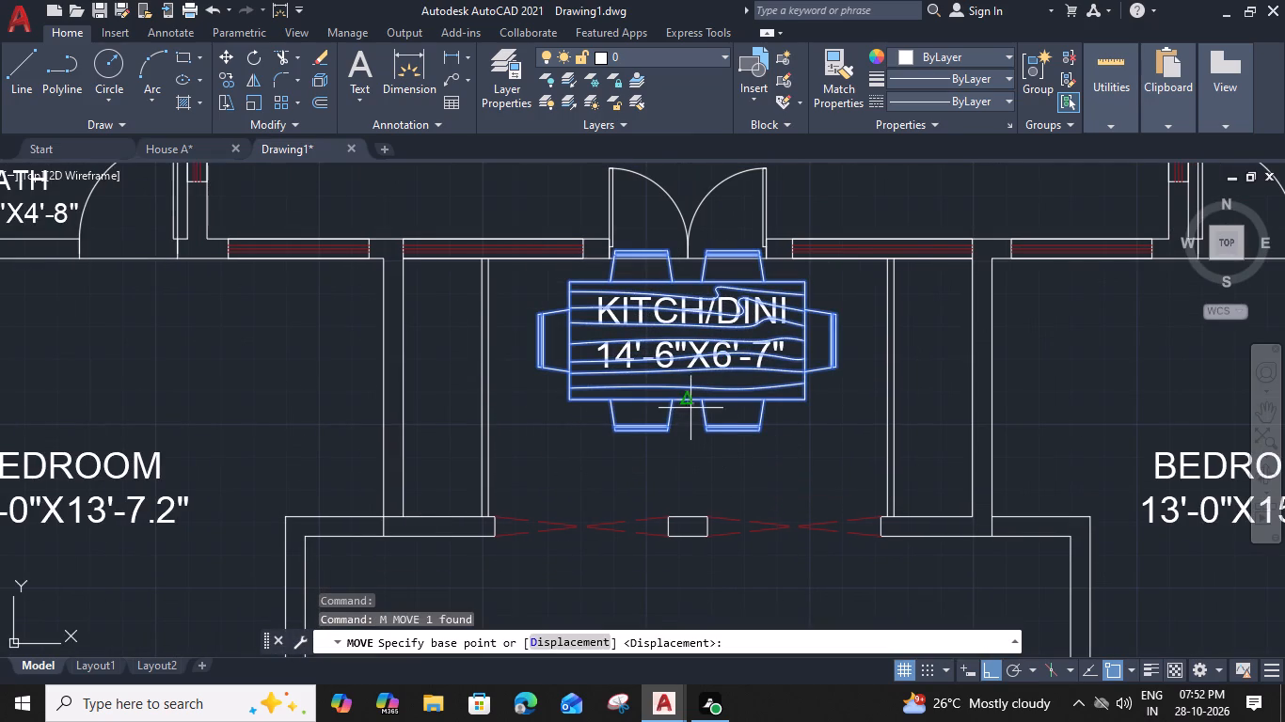
left_click(690, 404)
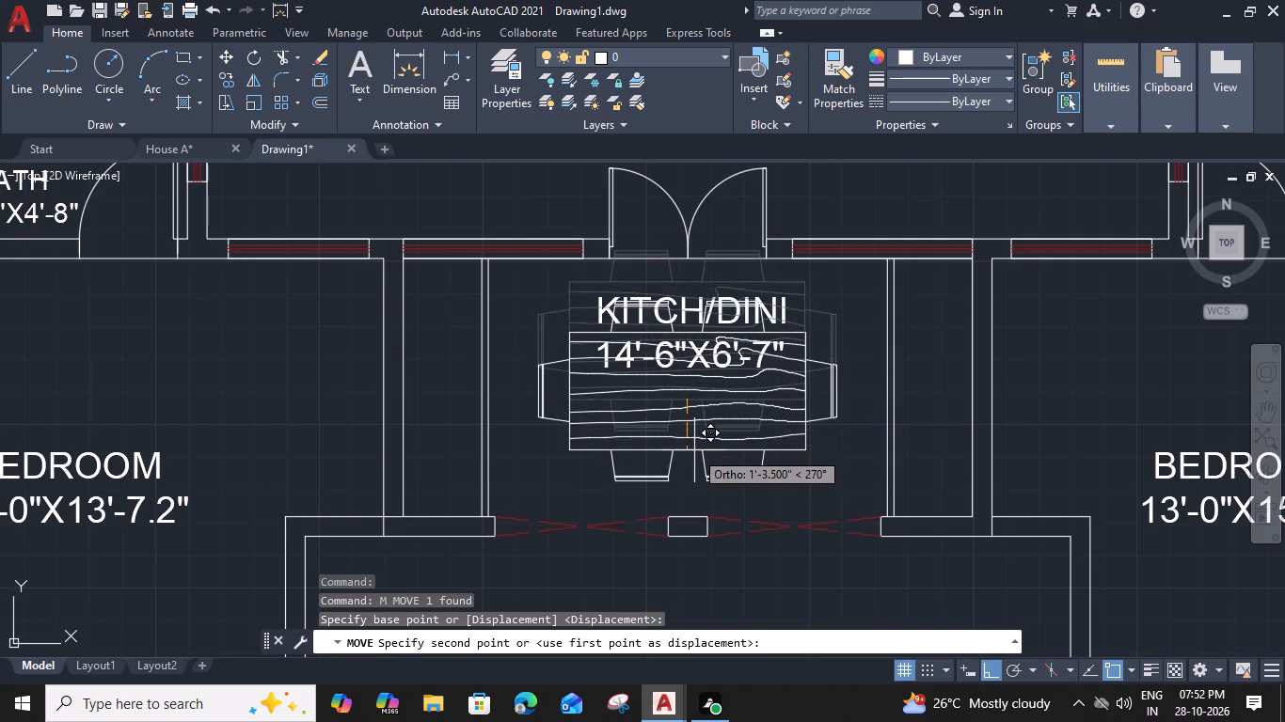
left_click(688, 452)
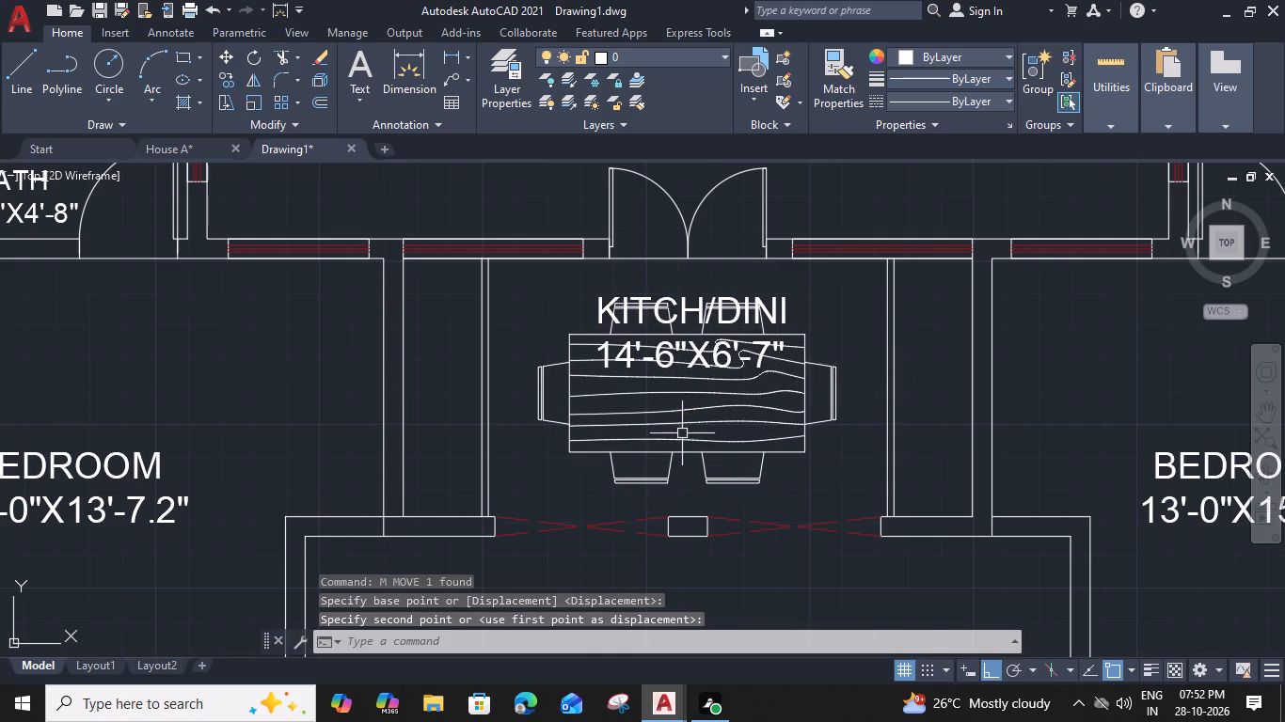
Scale the dining set down about its centre to a little over half its size.
left_click(690, 452)
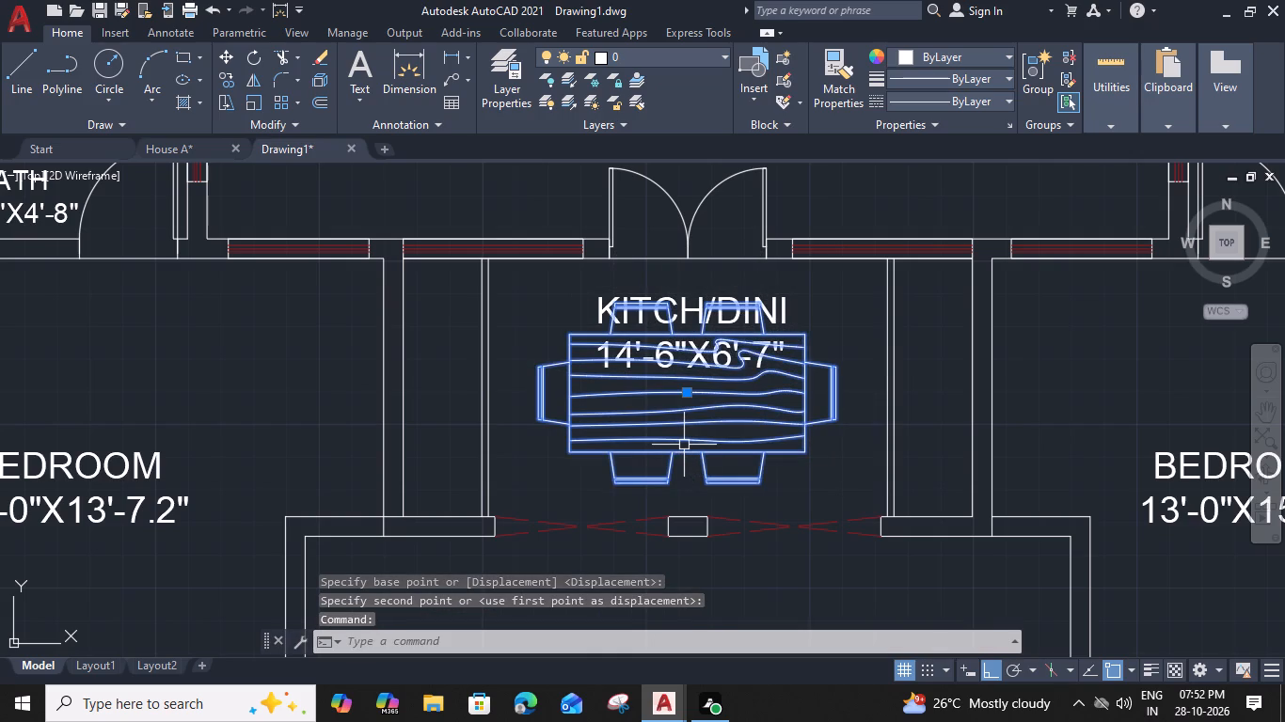
type("SC")
key("space")
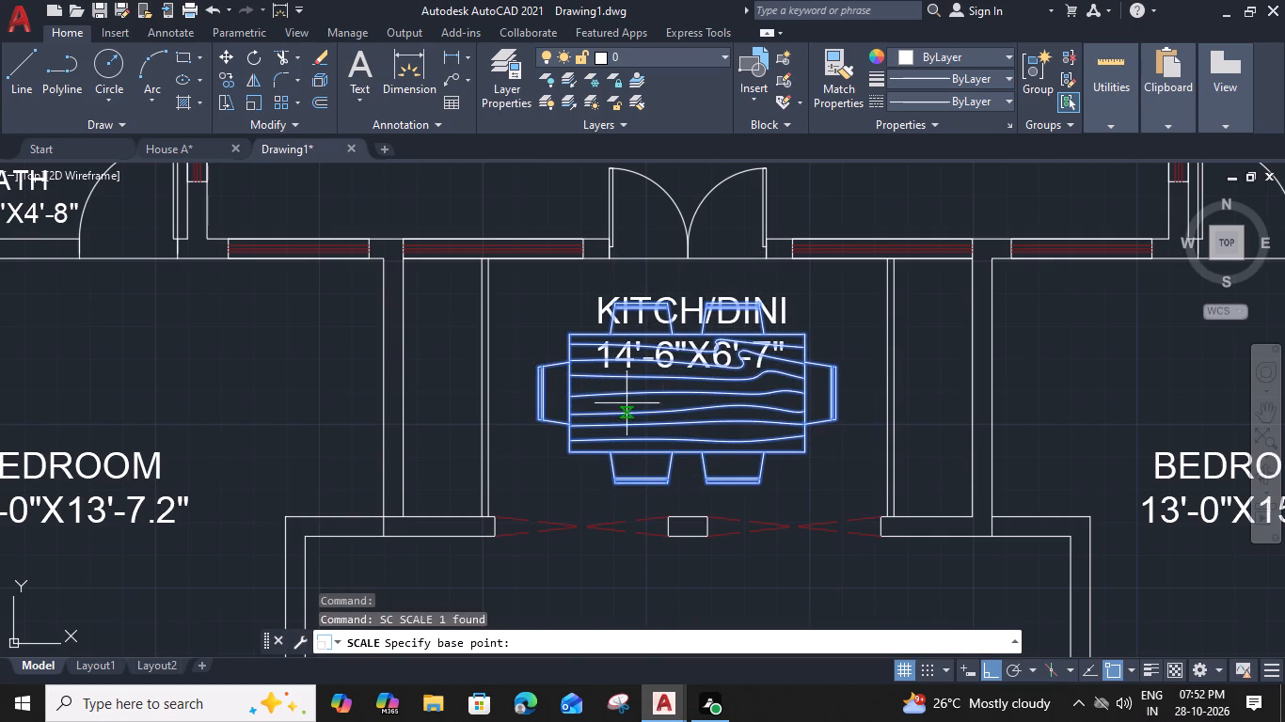
left_click(690, 395)
scroll(734, 409, "up", 1)
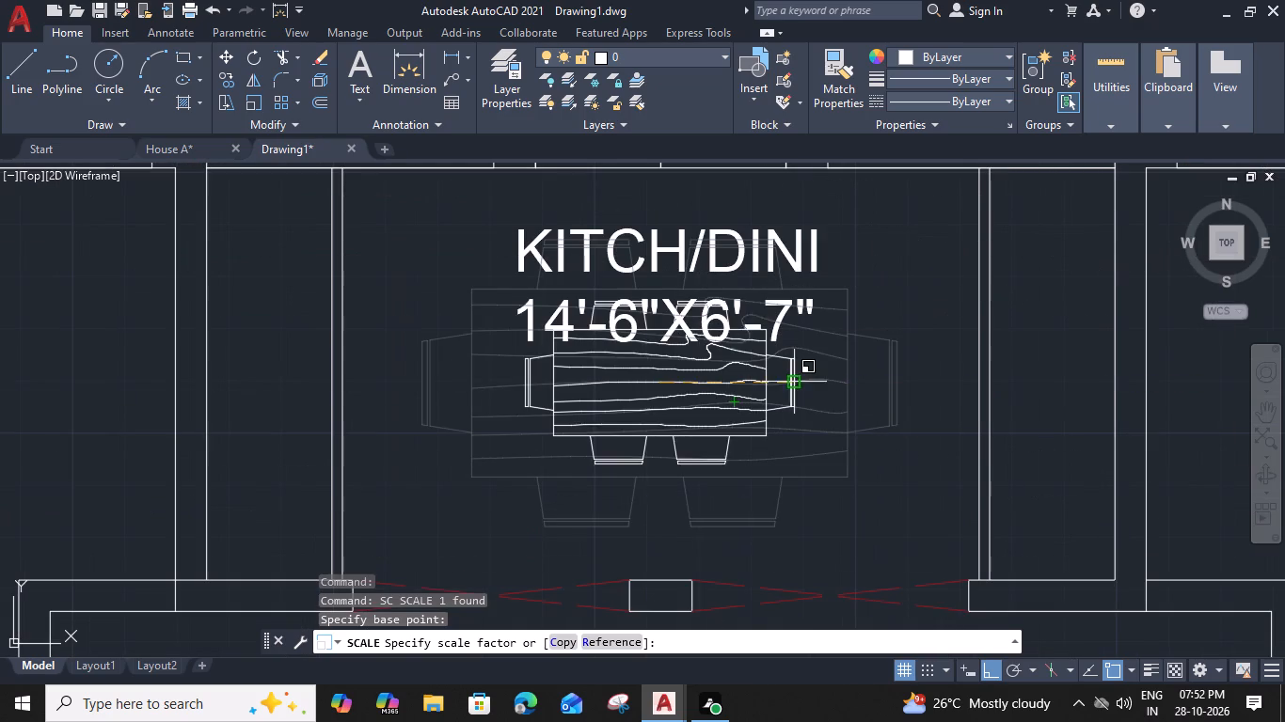
scroll(785, 385, "up", 1)
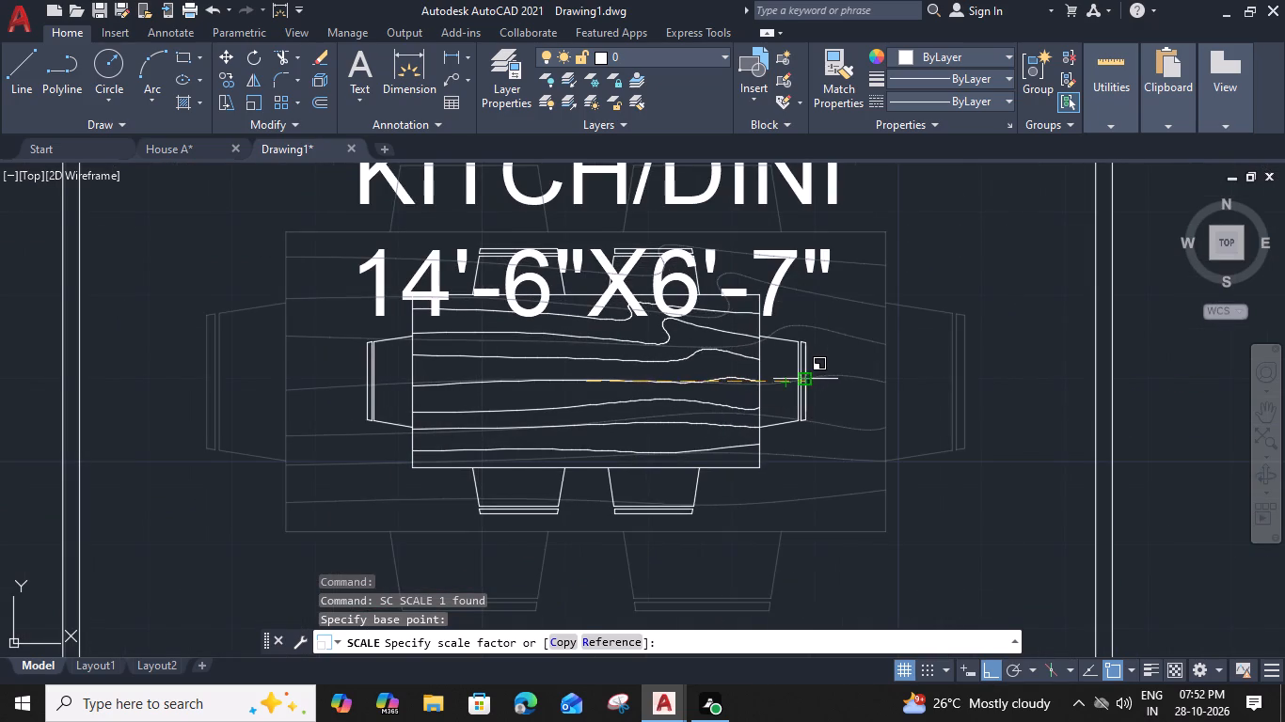
left_click(808, 385)
scroll(639, 394, "down", 1)
Move the reduced dining set about 10" south, clear of the KITCH/DINI label.
left_click(611, 438)
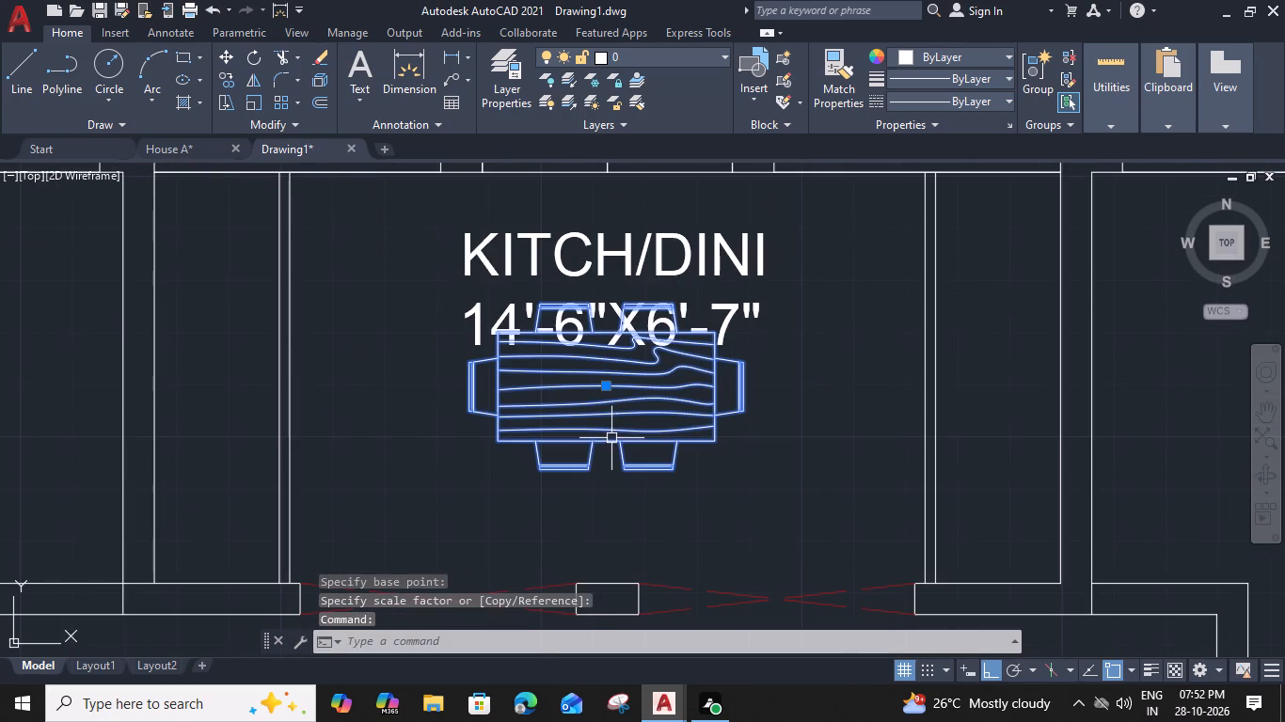
key("m")
key("space")
scroll(611, 456, "up", 2)
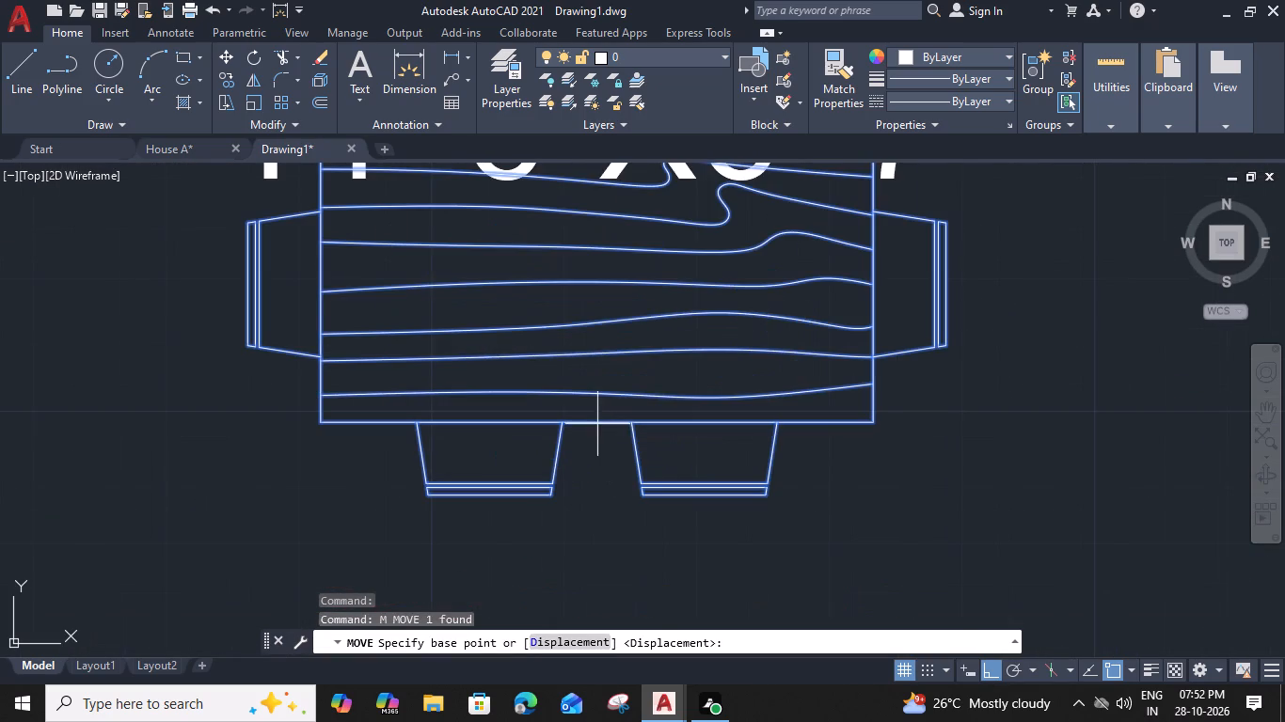
left_click(595, 423)
scroll(596, 462, "down", 2)
left_click(599, 499)
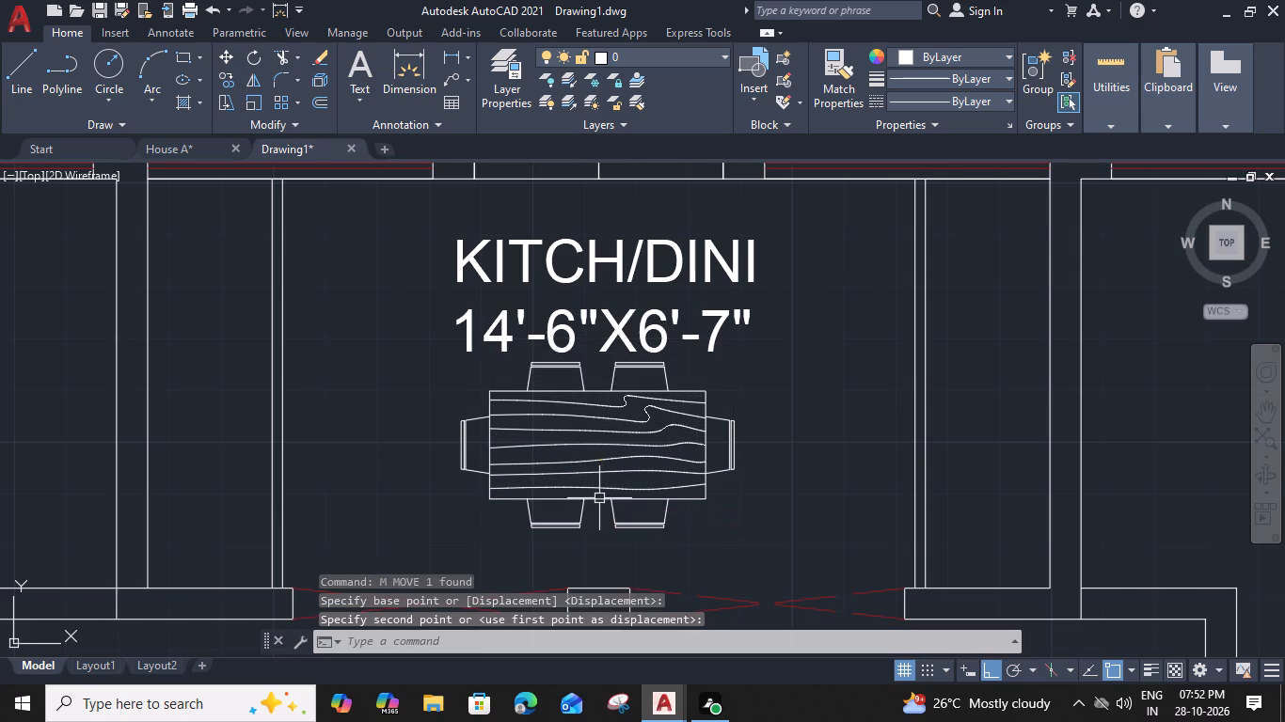
Move the KITCH/DINI label slightly north, closer to the room's north wall.
middle_click_drag(592, 381, 589, 488)
left_click(583, 372)
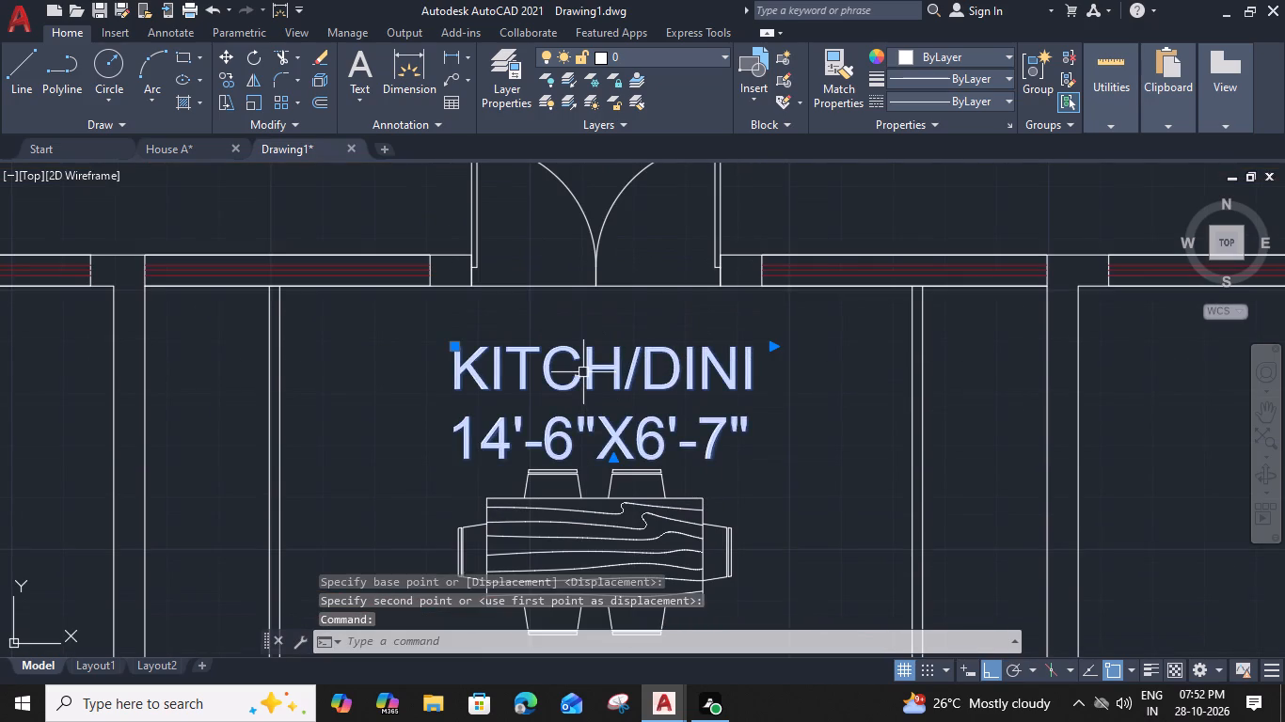
type("M")
key("space")
left_click(448, 348)
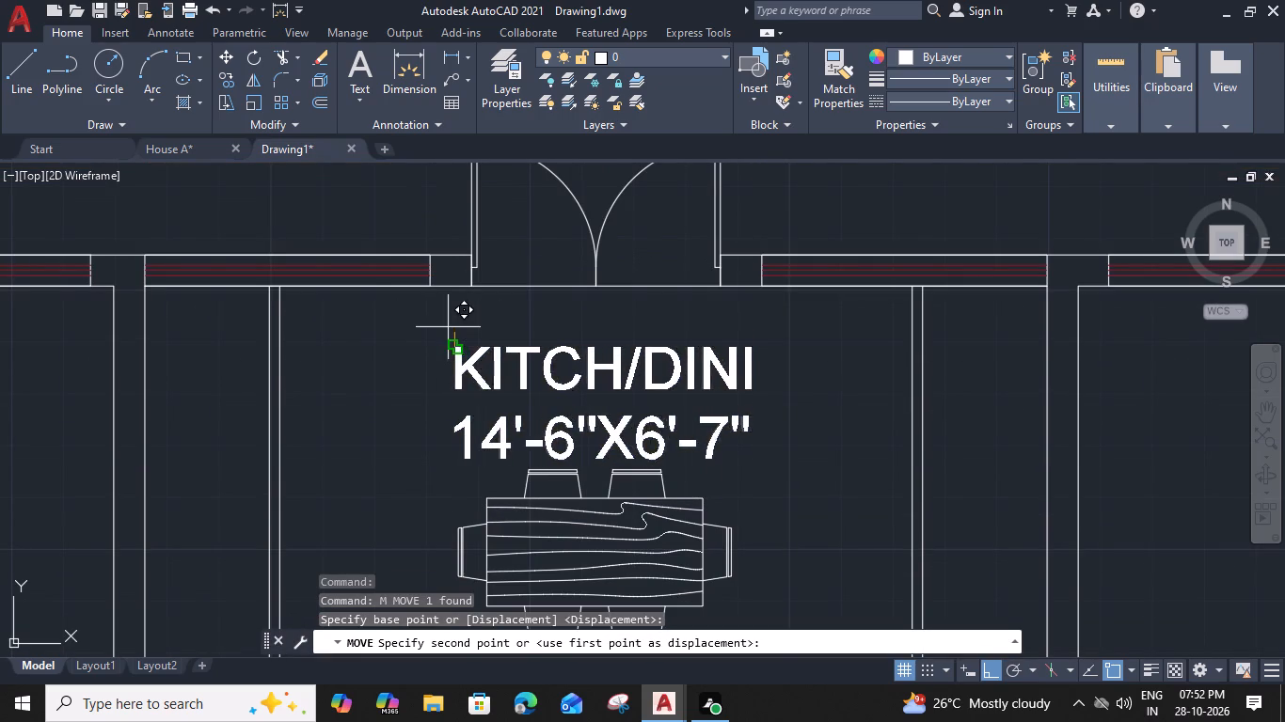
left_click(448, 309)
Move the dining set slightly east within the KITCH/DINI room.
scroll(451, 325, "down", 1)
middle_click_drag(545, 452, 565, 438)
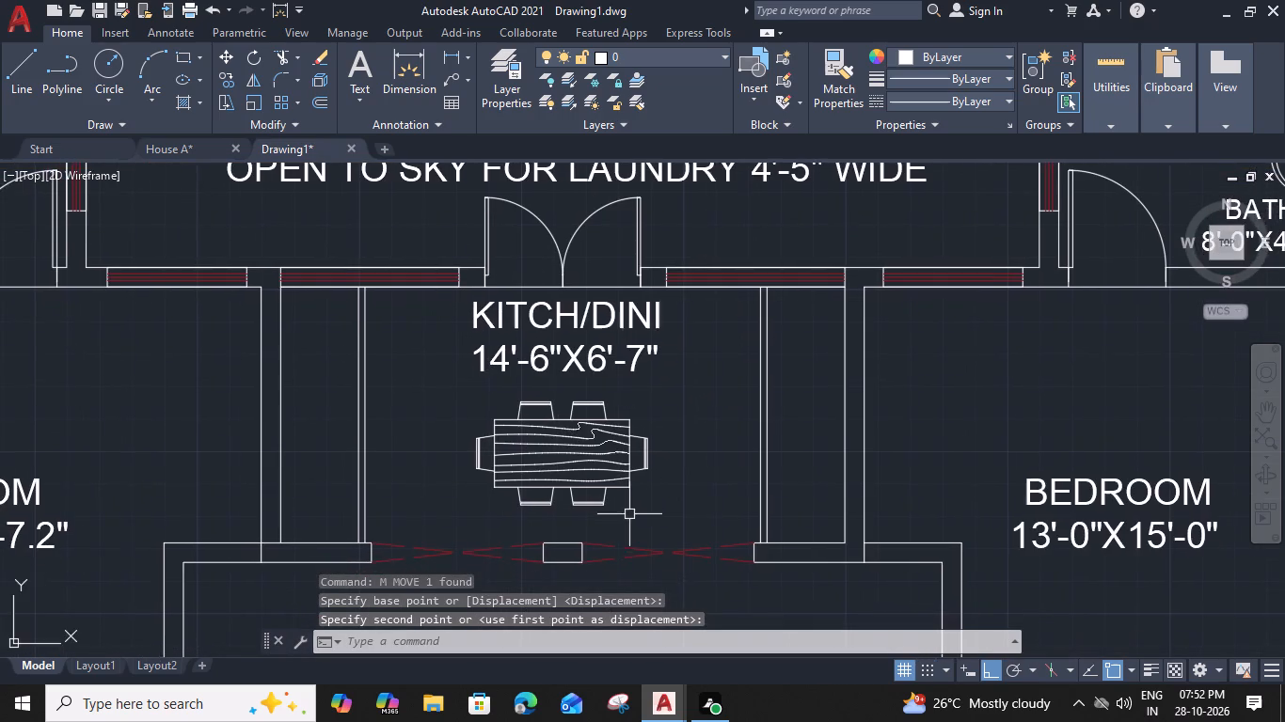
scroll(628, 510, "up", 1)
left_click(628, 473)
type("M")
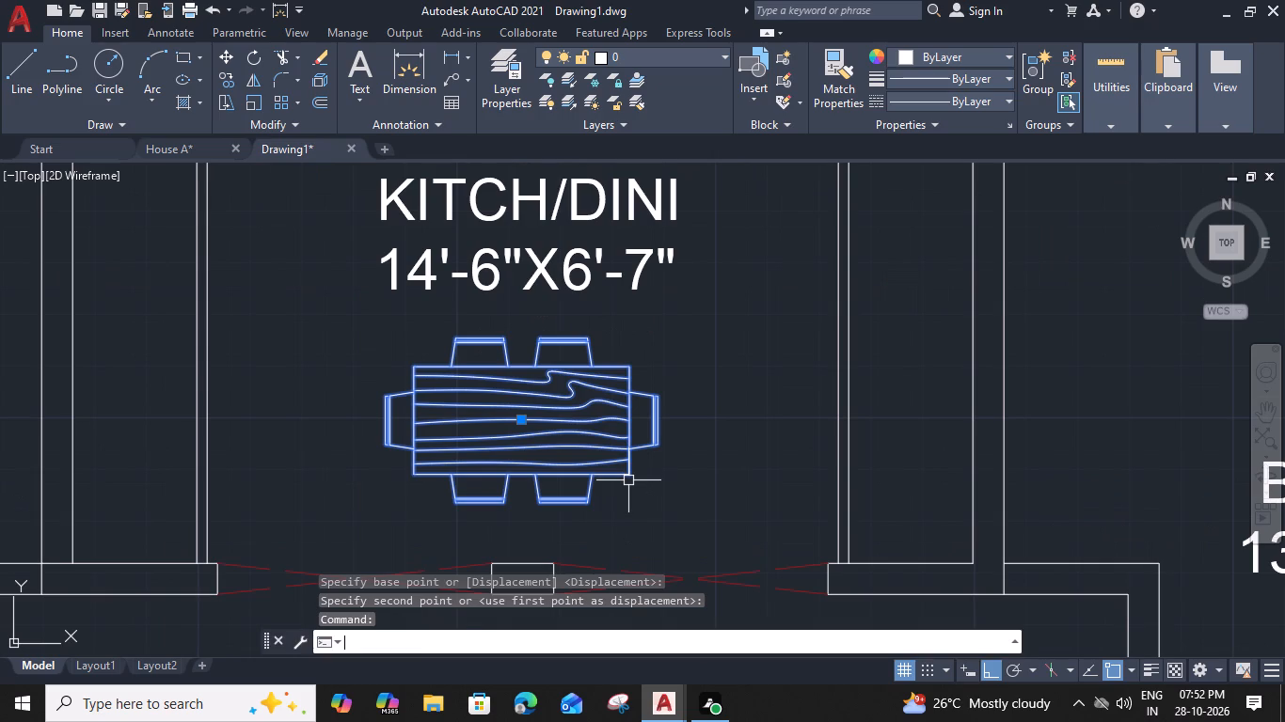
key("space")
left_click(632, 477)
left_click(644, 477)
scroll(642, 477, "down", 2)
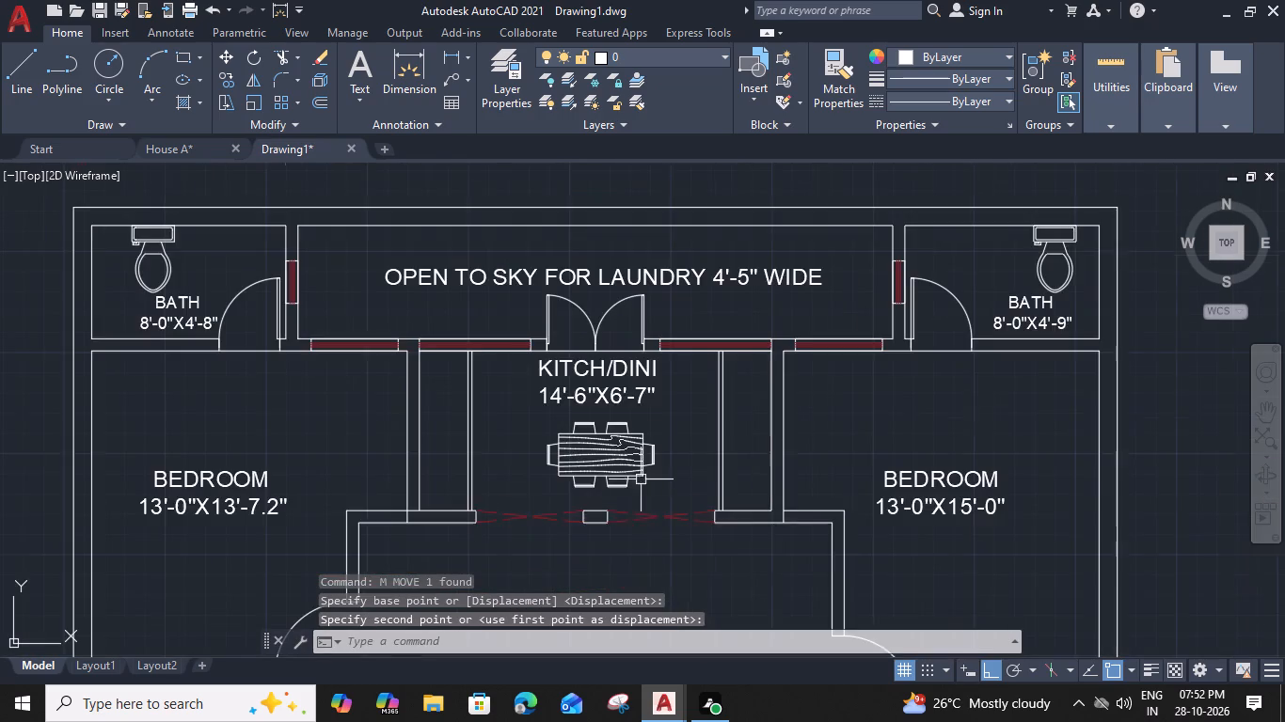
Rotate the bed block outside the house's east wall 270° so its pillows face east.
middle_click_drag(658, 542, 677, 328)
scroll(696, 430, "down", 1)
middle_click_drag(718, 534, 699, 366)
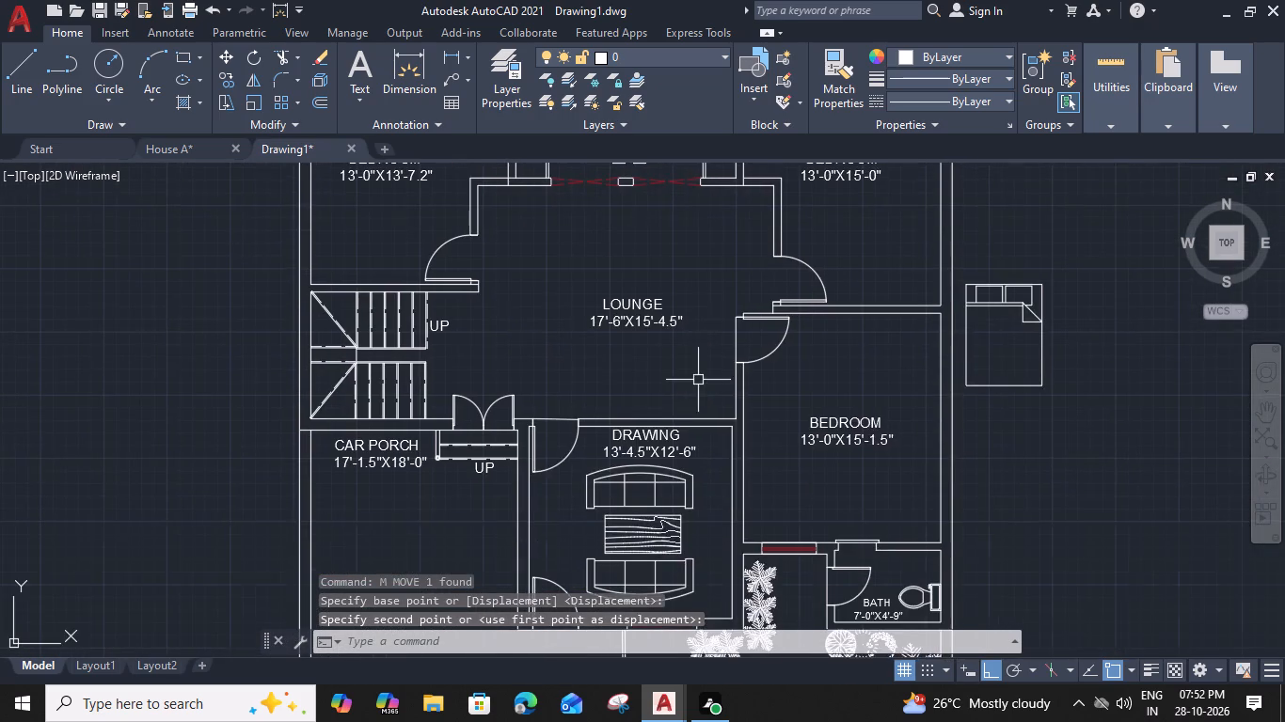
middle_click_drag(700, 491, 687, 339)
middle_click_drag(681, 388, 617, 559)
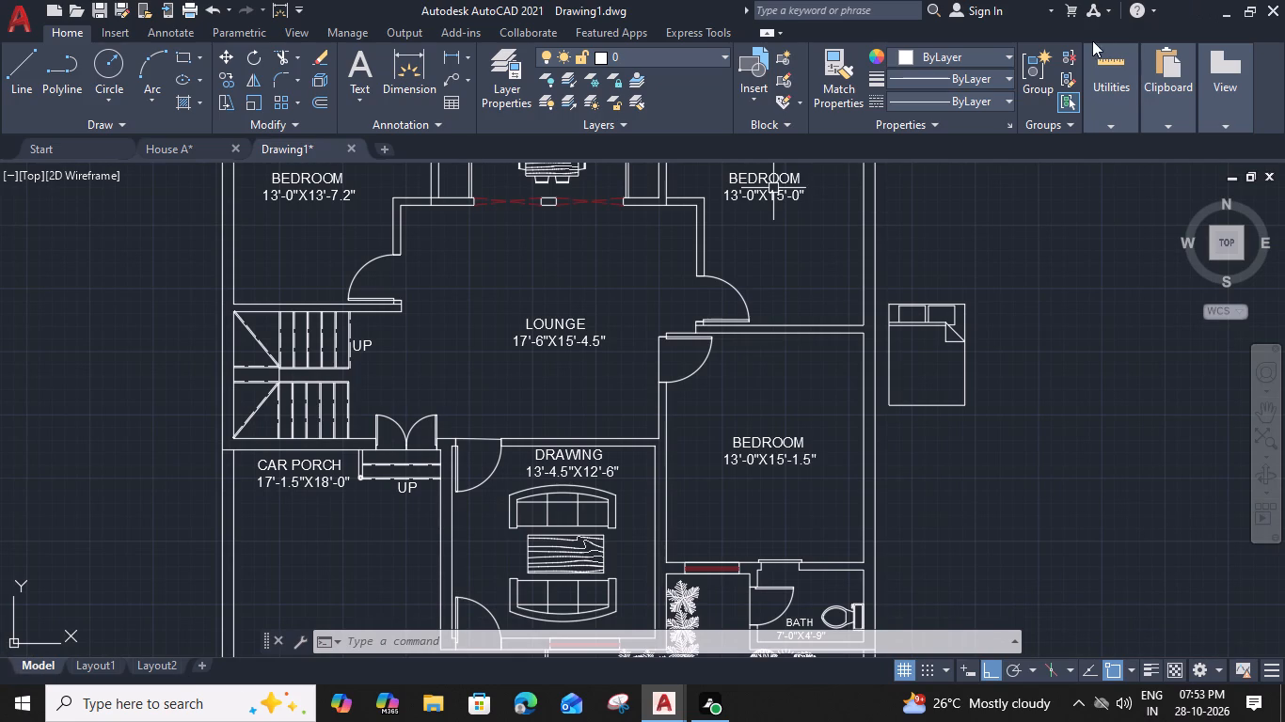
left_click(976, 292)
left_click(933, 334)
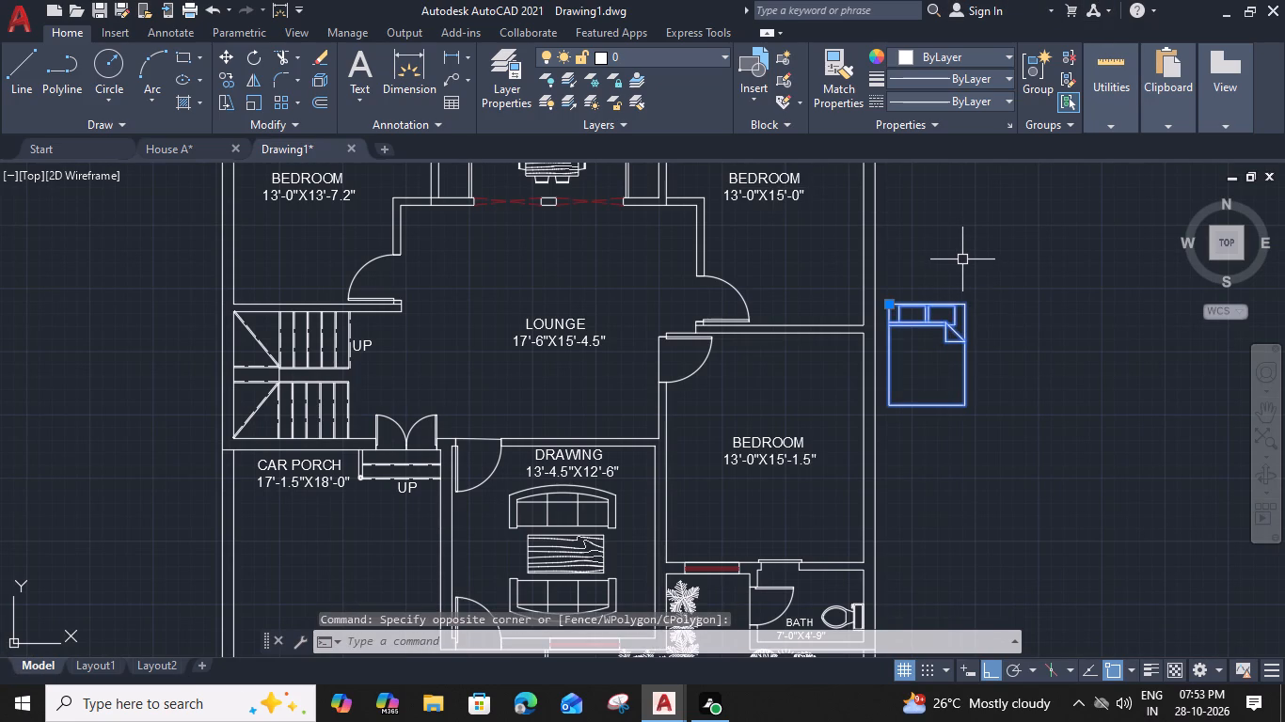
type("RO")
key("space")
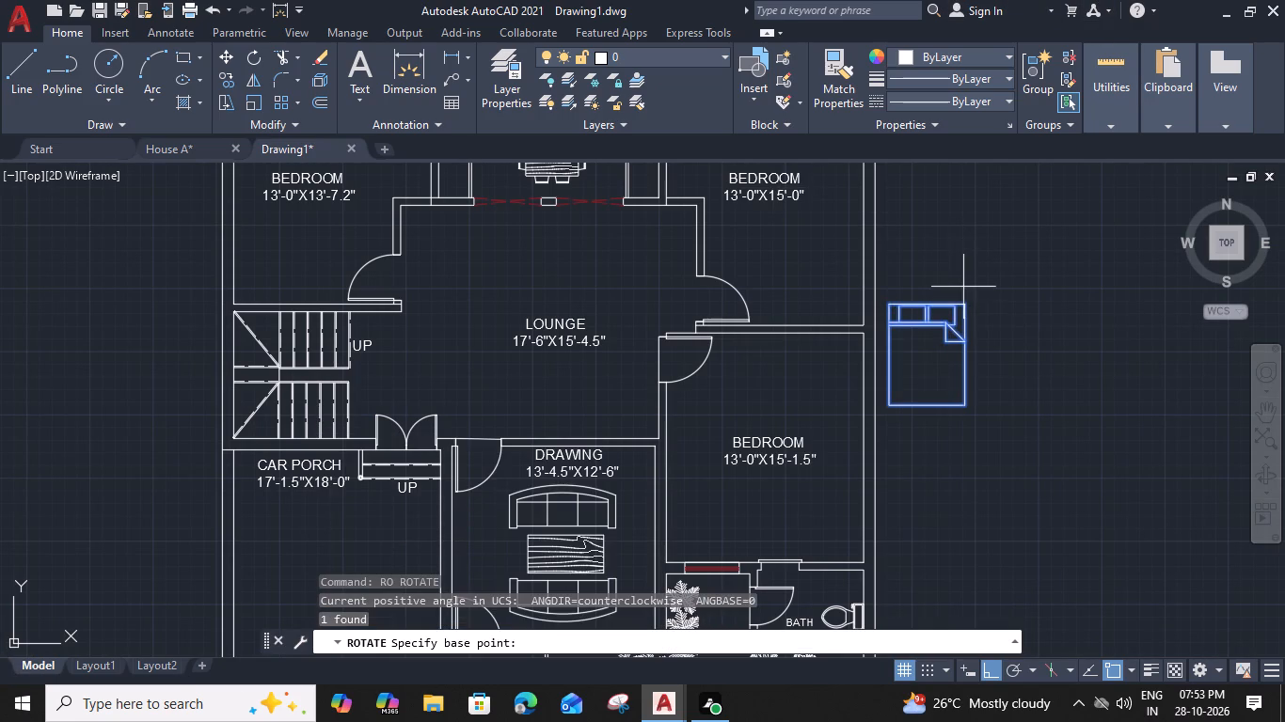
left_click(967, 299)
scroll(971, 328, "up", 2)
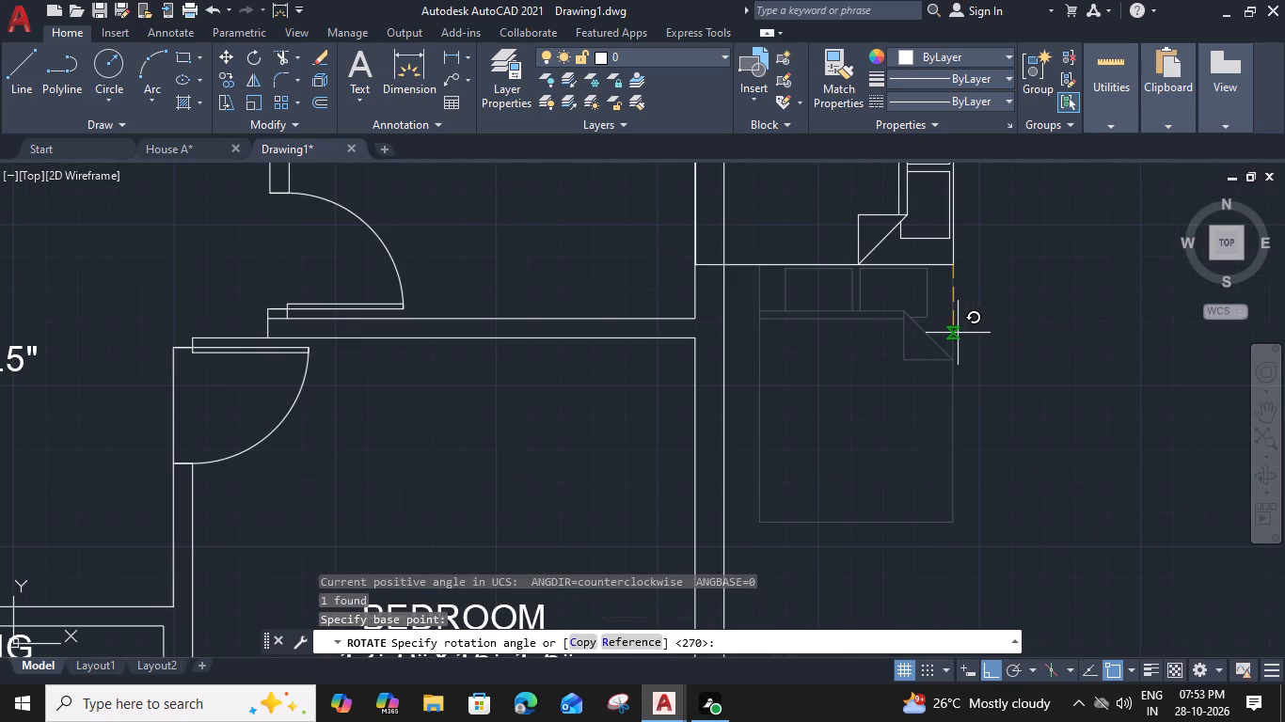
left_click(958, 333)
Move the rotated bed into the 13'-0"X15'-0" bedroom, its head centred against the east wall.
scroll(958, 333, "down", 2)
left_click(956, 267)
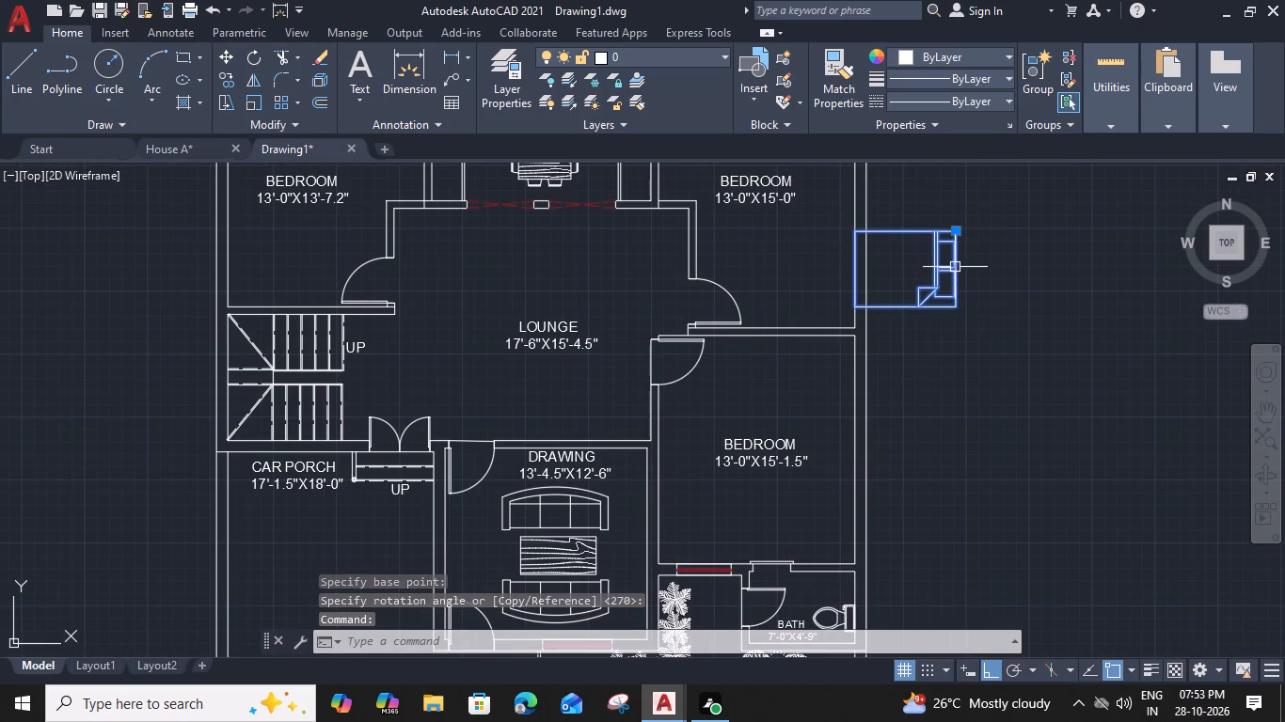
key("m")
key("space")
scroll(954, 271, "up", 2)
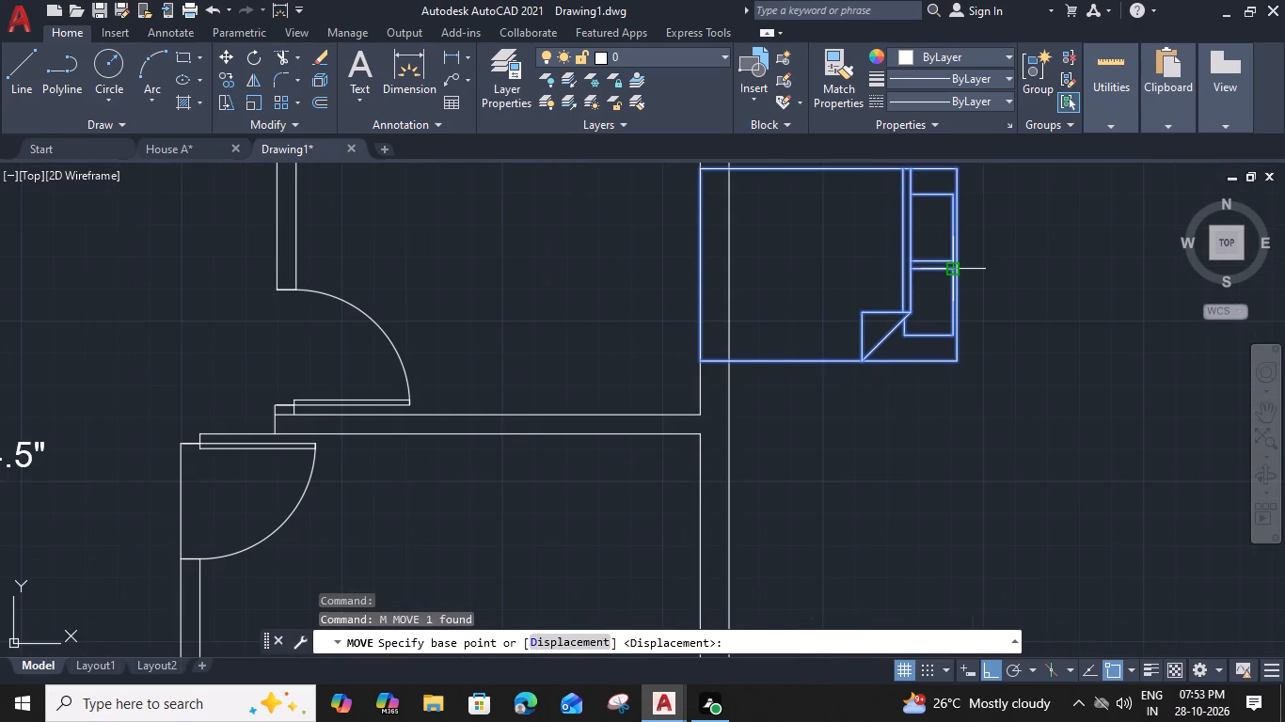
left_click(960, 264)
scroll(960, 264, "down", 2)
middle_click_drag(856, 257, 852, 281)
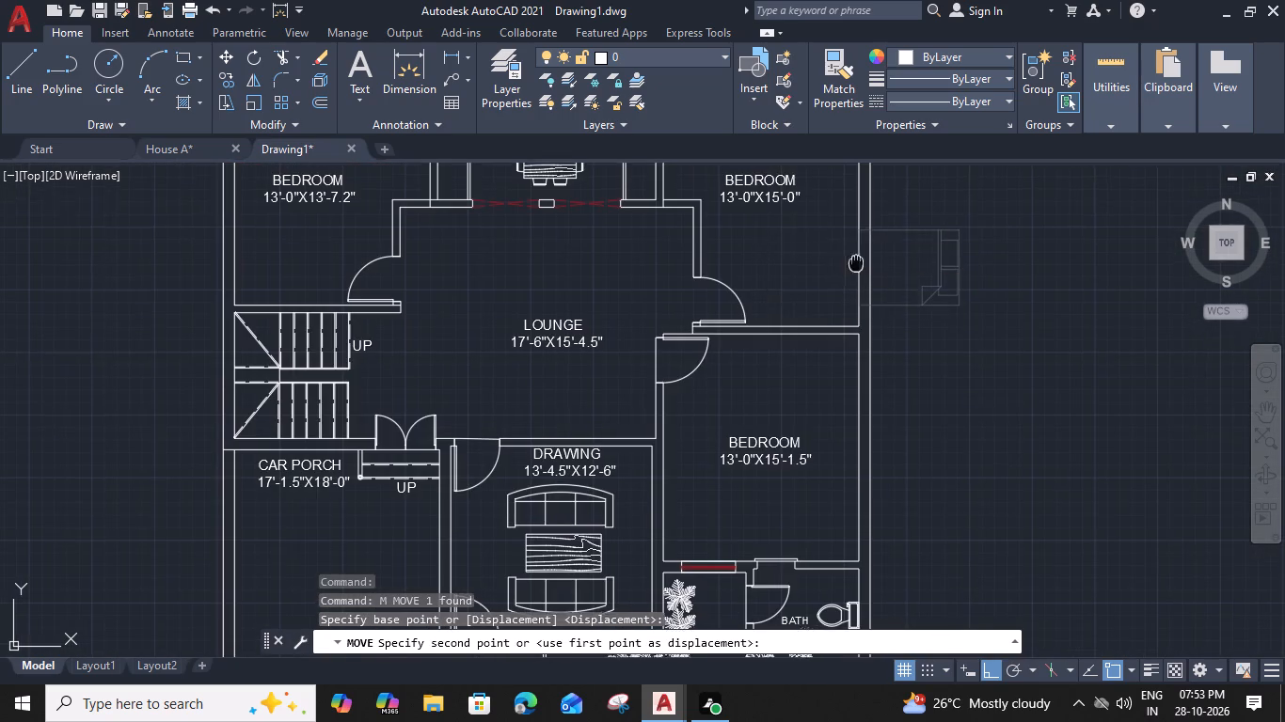
middle_click_drag(852, 281, 853, 385)
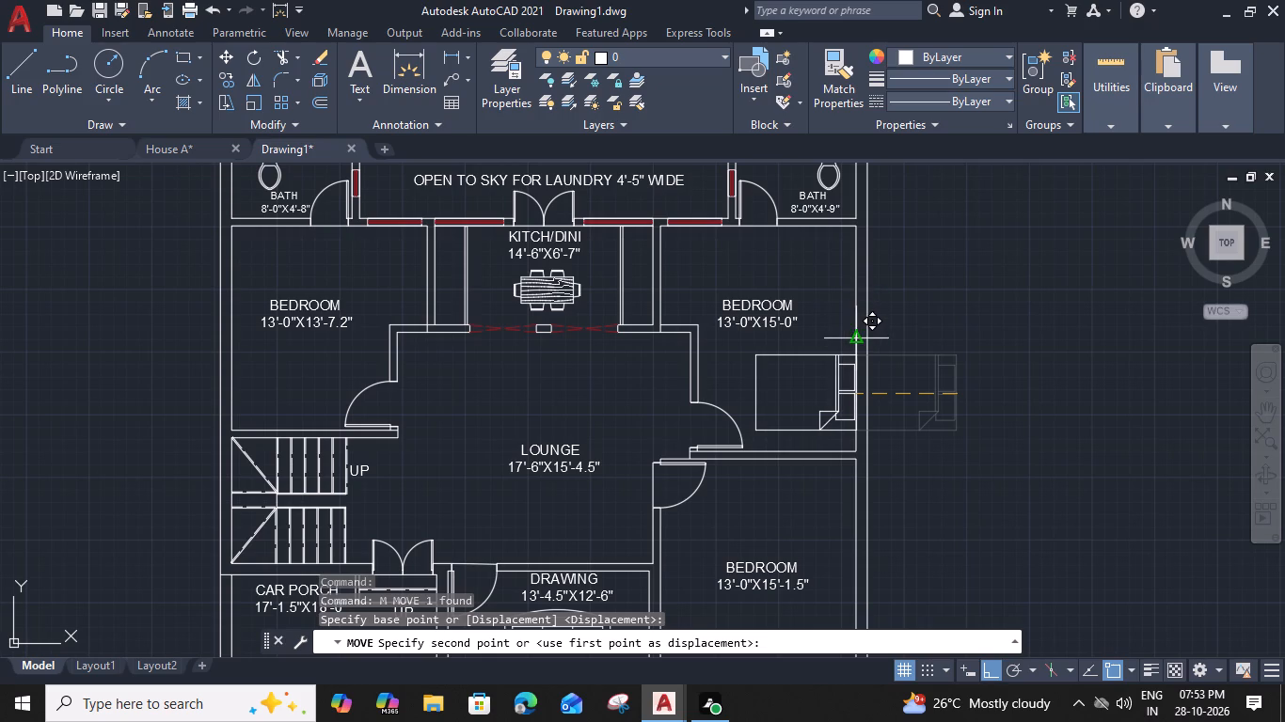
left_click(853, 336)
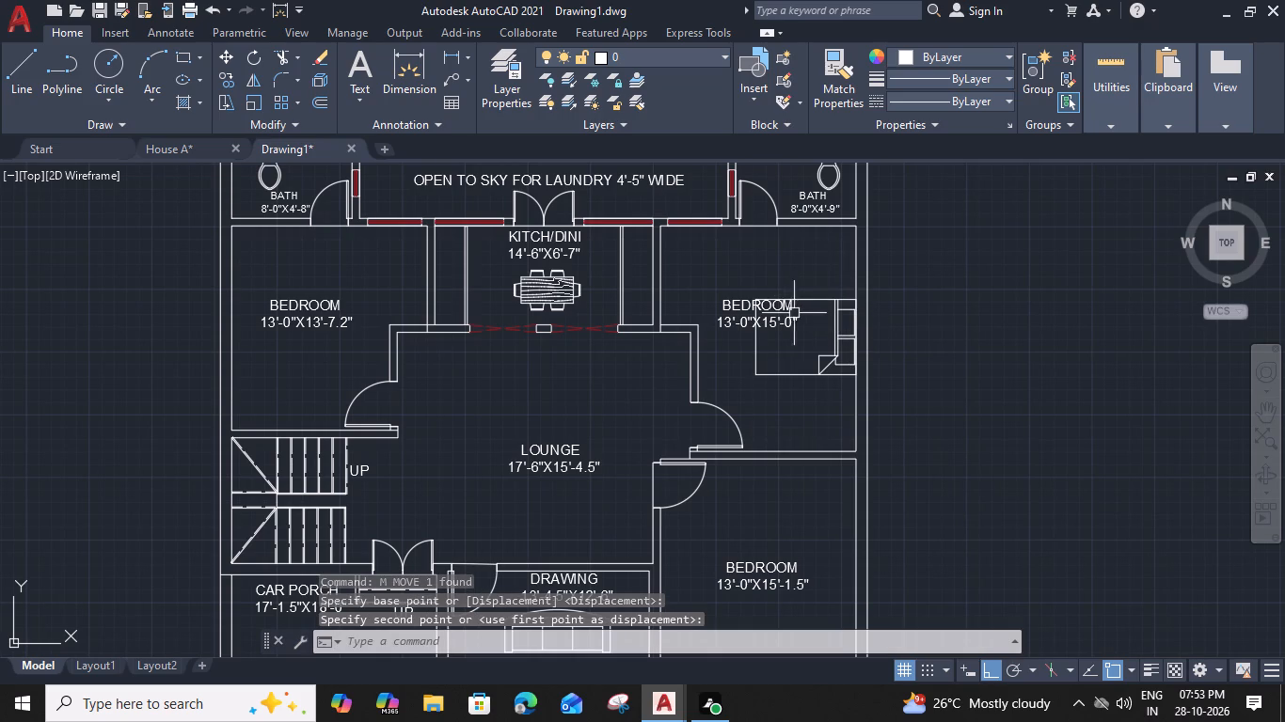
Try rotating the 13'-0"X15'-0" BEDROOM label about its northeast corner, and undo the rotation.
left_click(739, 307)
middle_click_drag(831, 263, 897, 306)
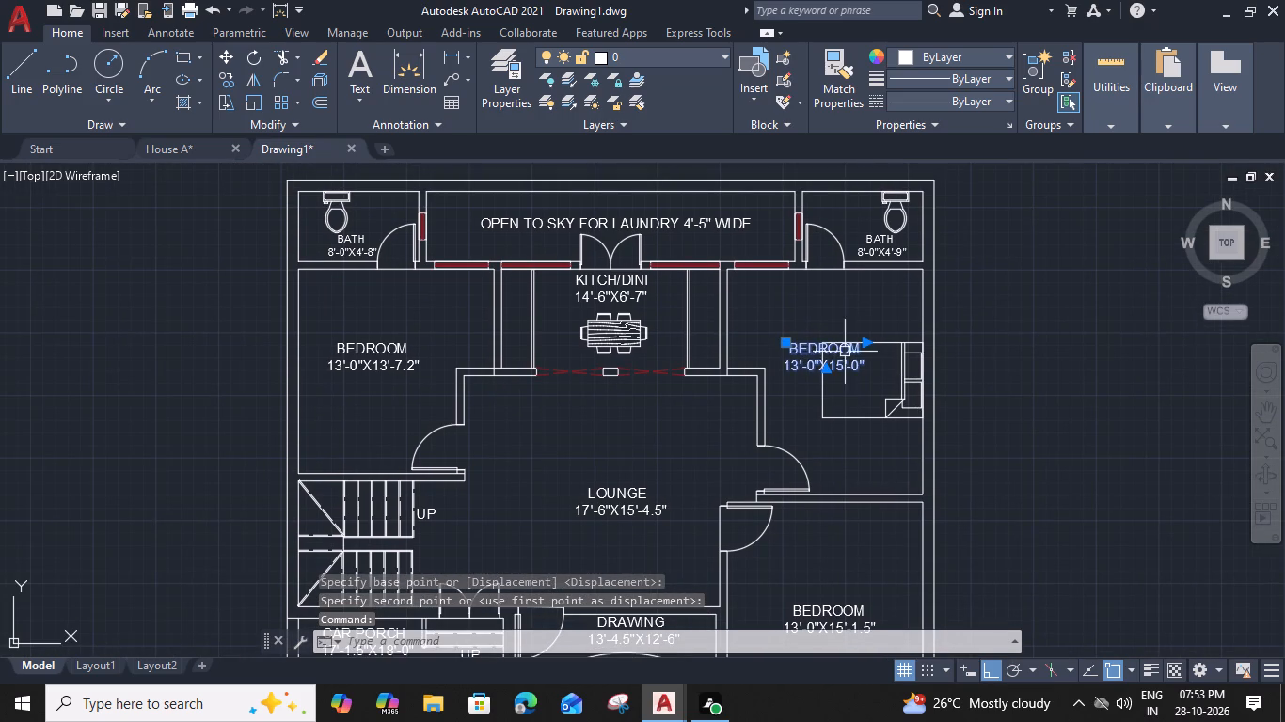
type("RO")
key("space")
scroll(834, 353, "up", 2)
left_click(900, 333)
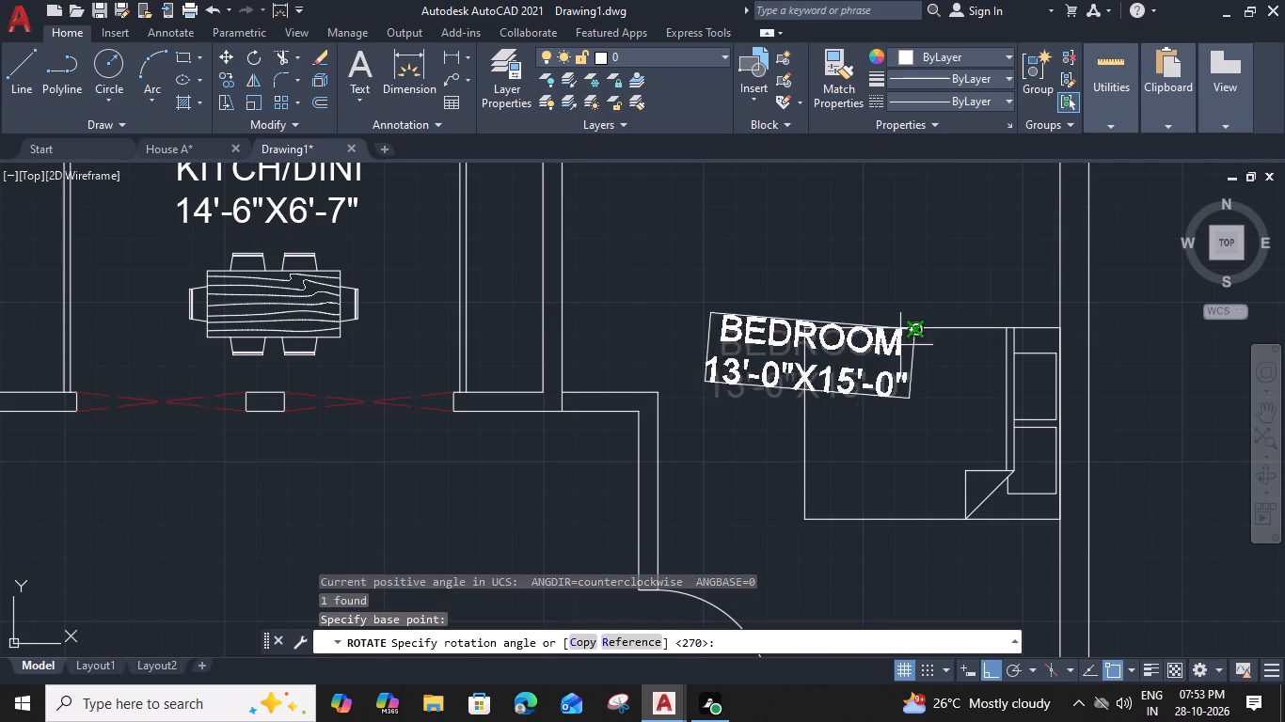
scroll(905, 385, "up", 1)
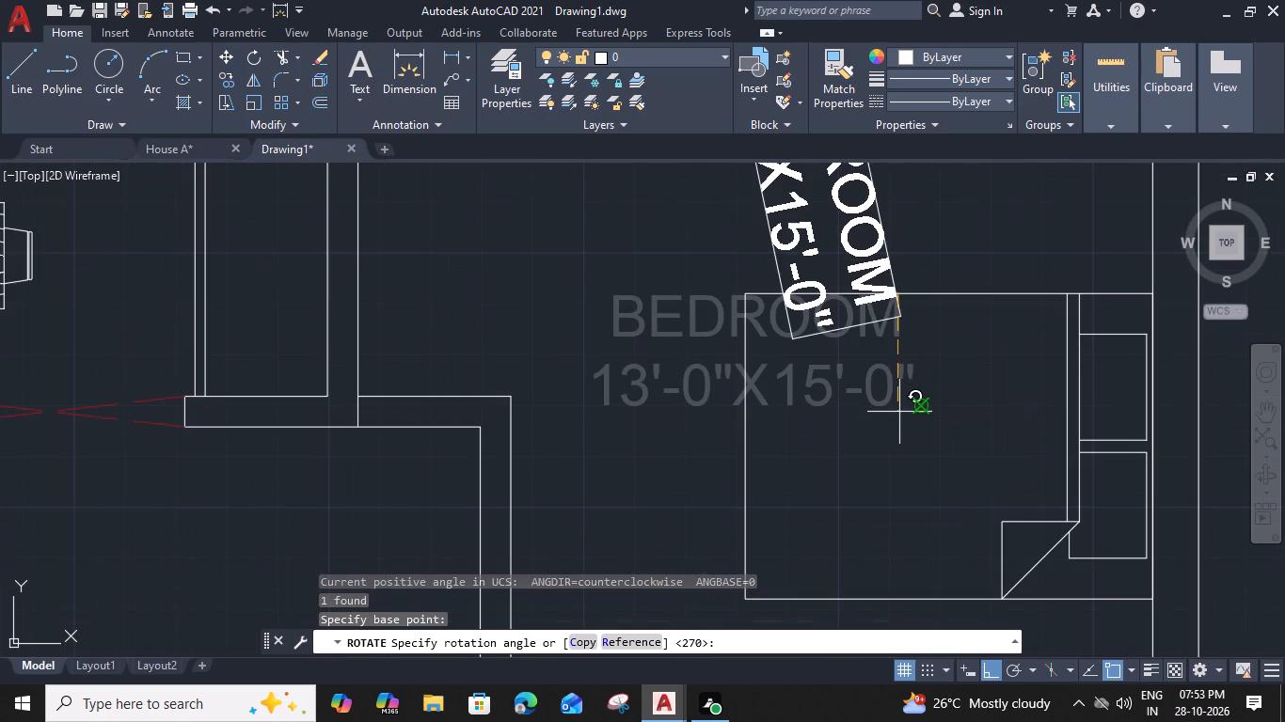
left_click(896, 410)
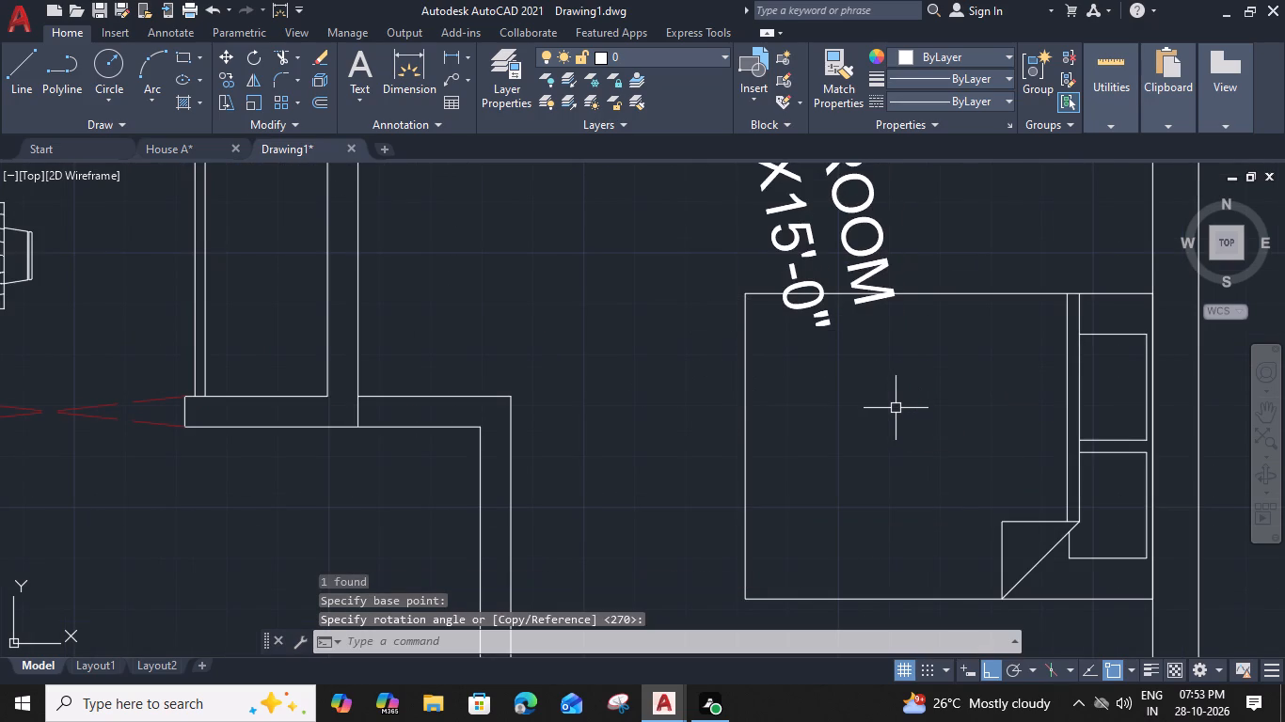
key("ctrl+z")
Rotate the 13'-0"X15'-0" BEDROOM label 270° so it reads vertically.
left_click(853, 364)
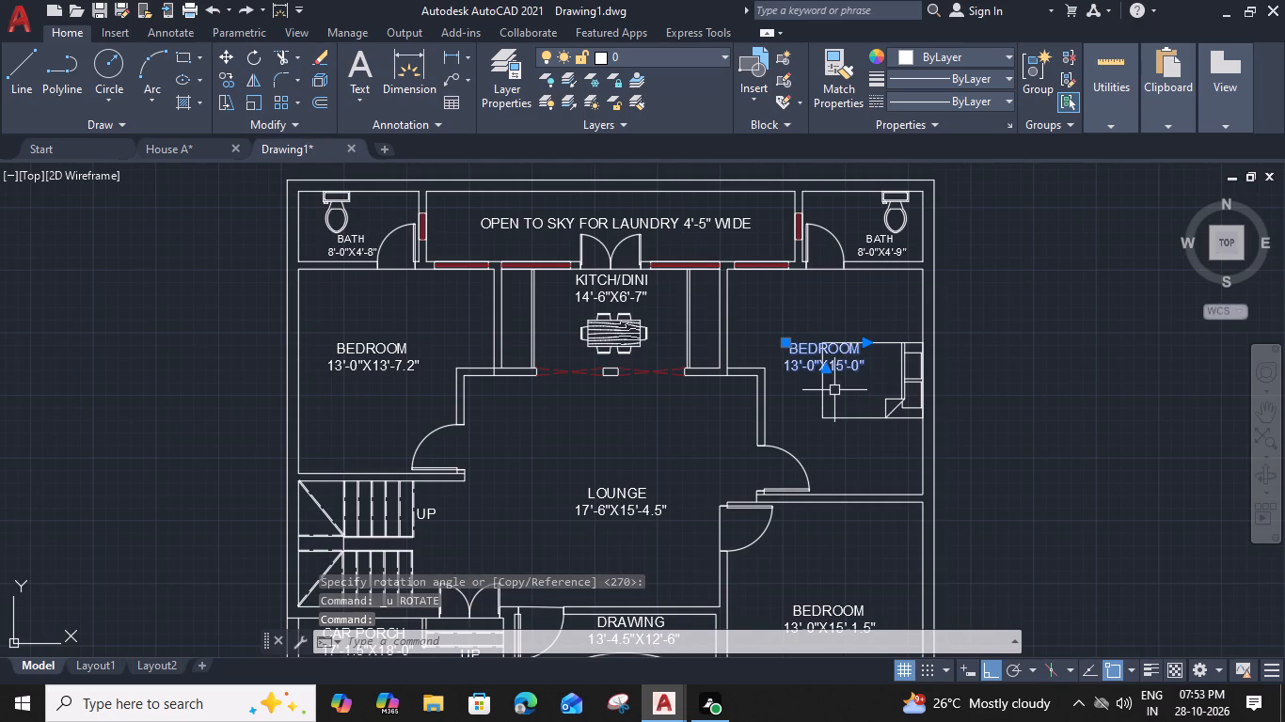
type("RO")
key("space")
scroll(862, 368, "up", 2)
left_click(866, 382)
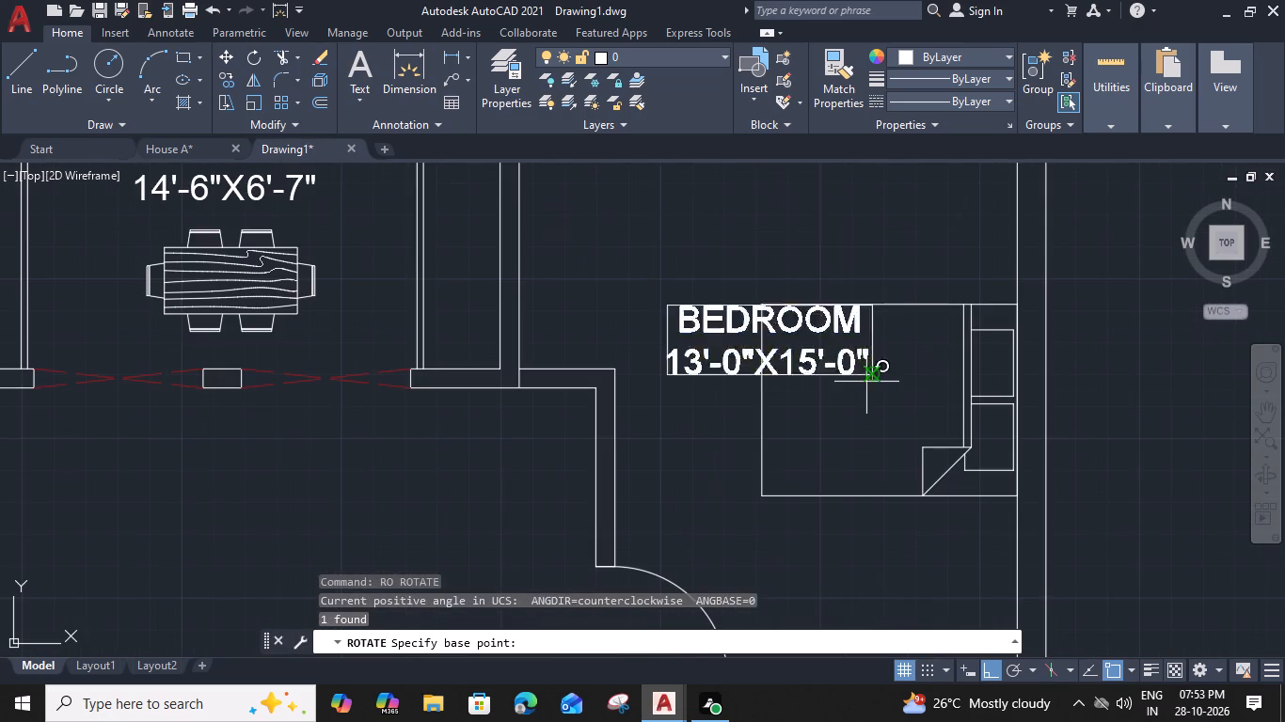
left_click(872, 470)
Move the rotated BEDROOM label about 5' west, clear of the bed's foot.
left_click(883, 335)
type("M")
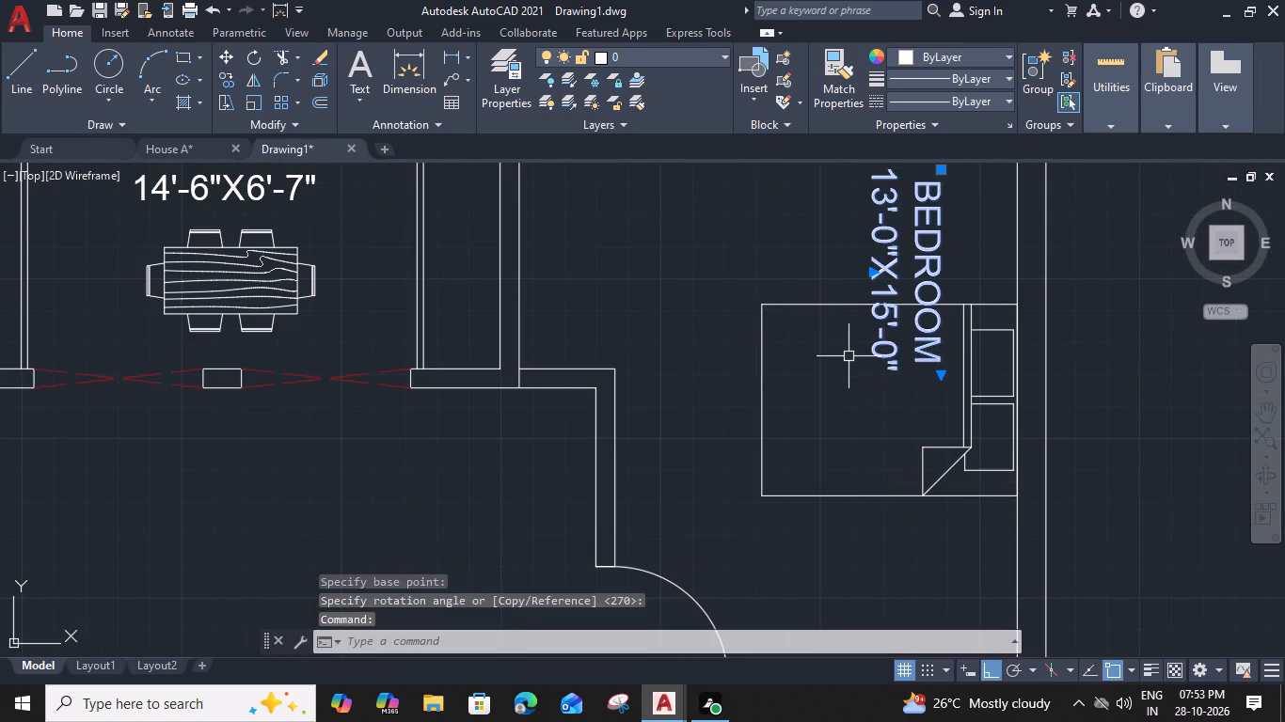
key("space")
left_click(938, 374)
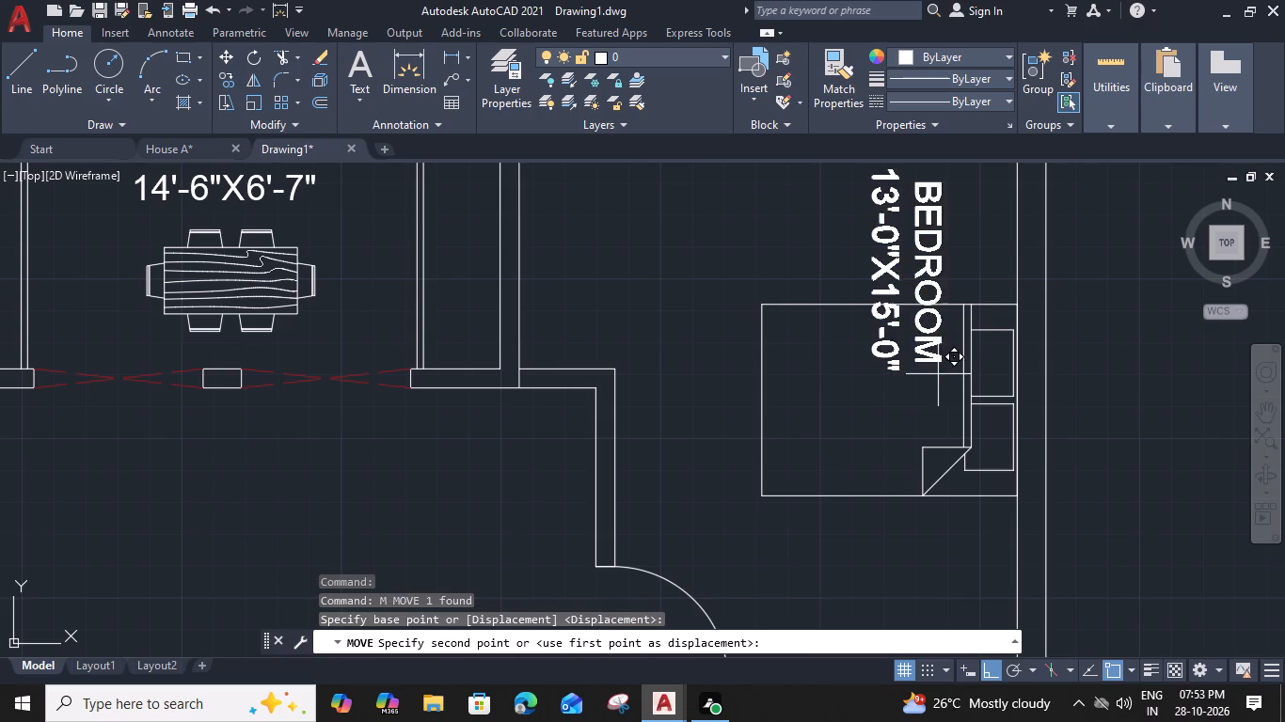
left_click(742, 389)
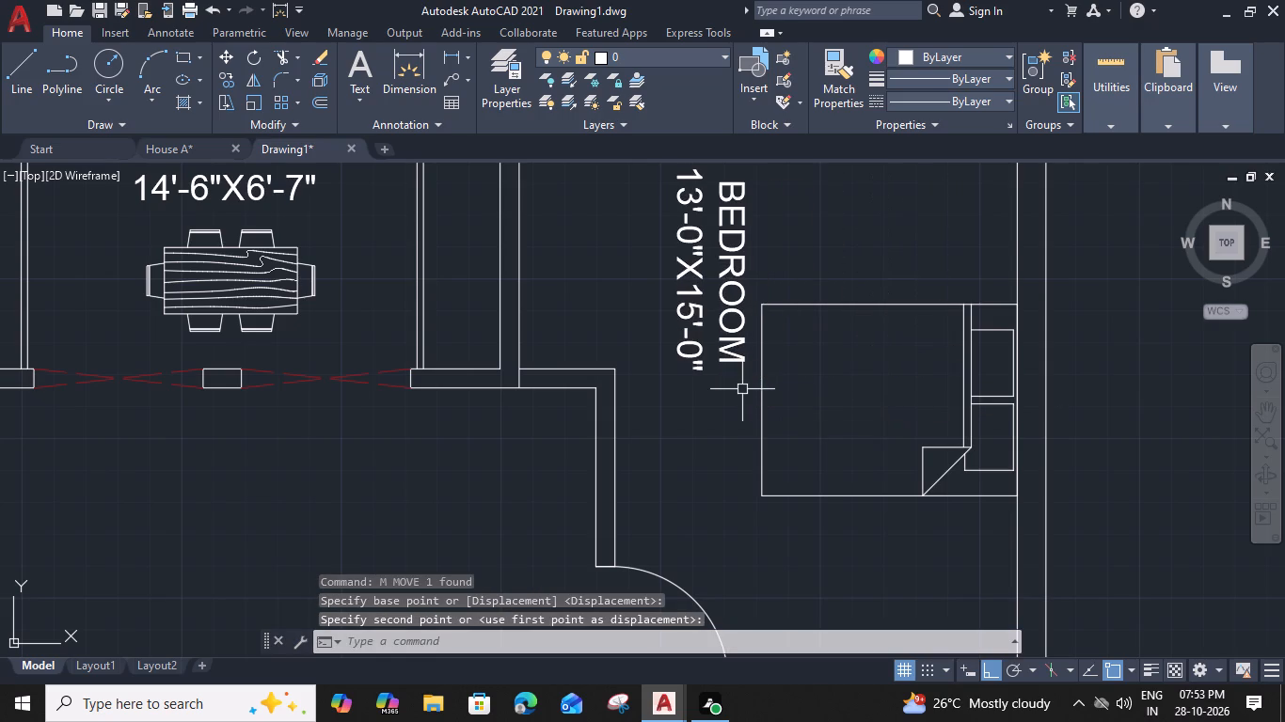
Move the rotated BEDROOM label about 3'-3" south so it lines up alongside the bed's foot.
middle_click_drag(751, 379, 869, 298)
left_click(852, 275)
type("M")
key("space")
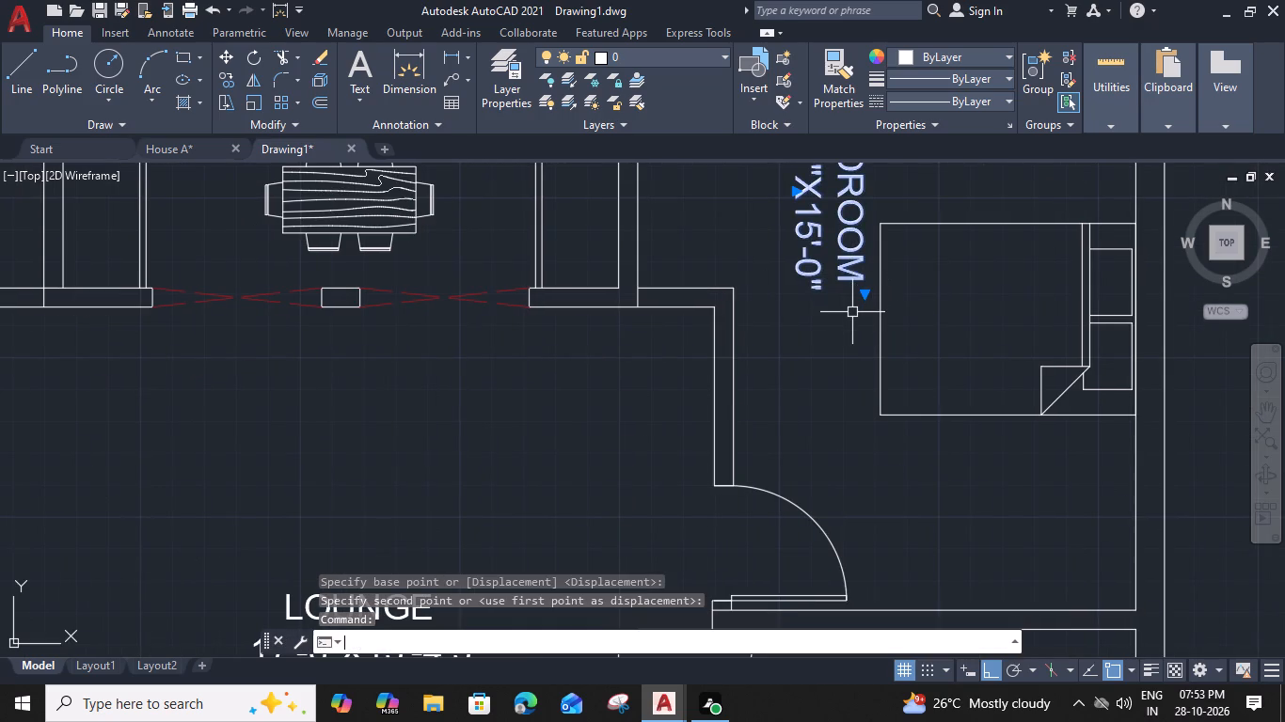
left_click(865, 291)
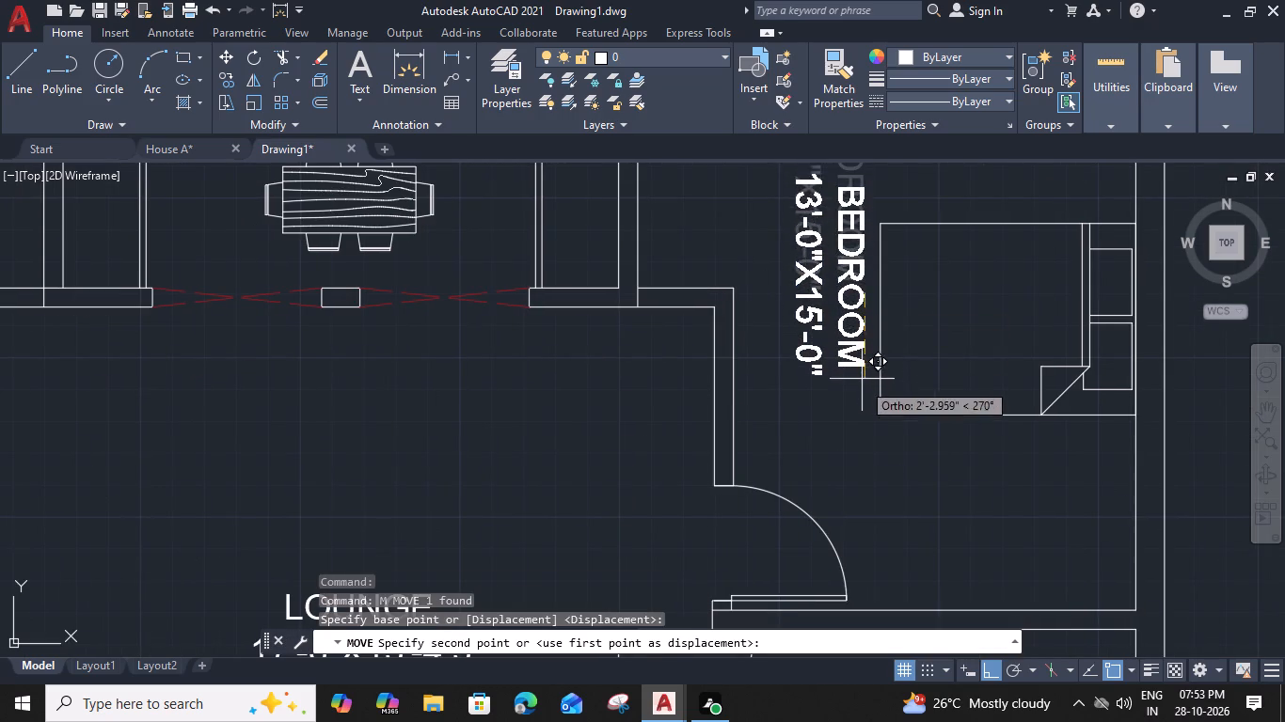
left_click(865, 418)
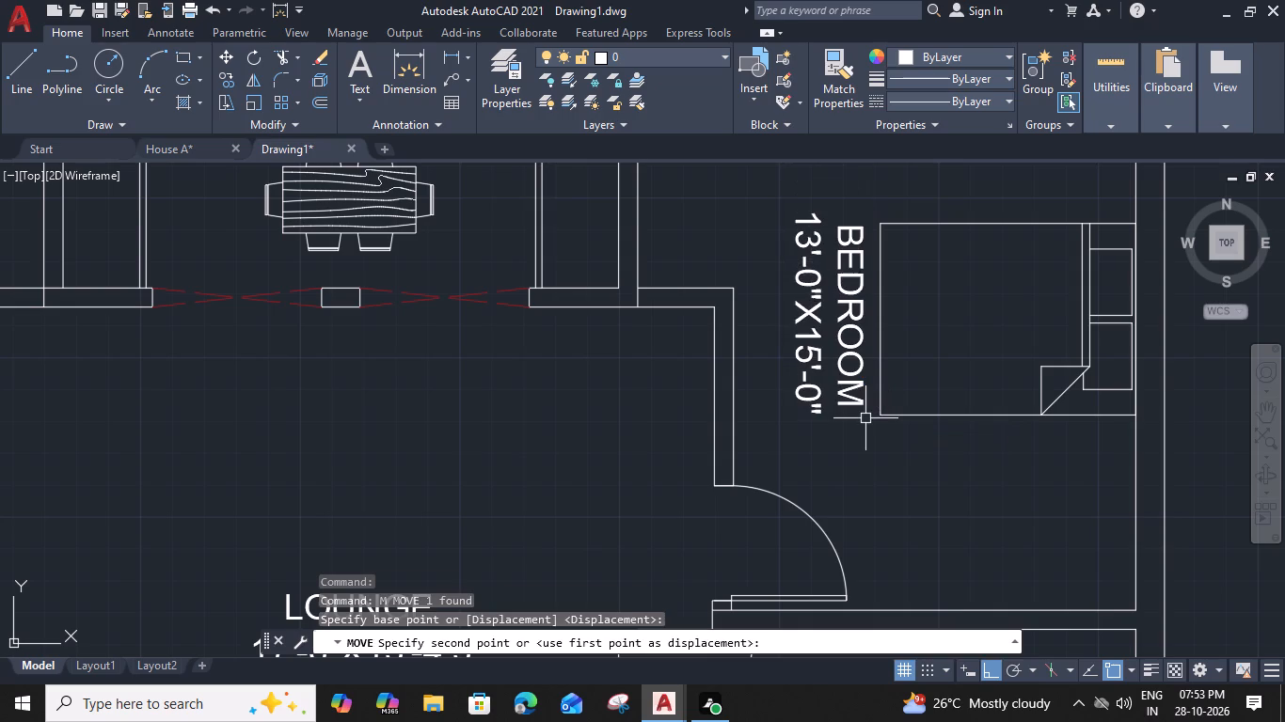
Copy the bed south into the 13'-0"X15'-1.5" bedroom, its head centred against the east wall.
scroll(868, 408, "down", 1)
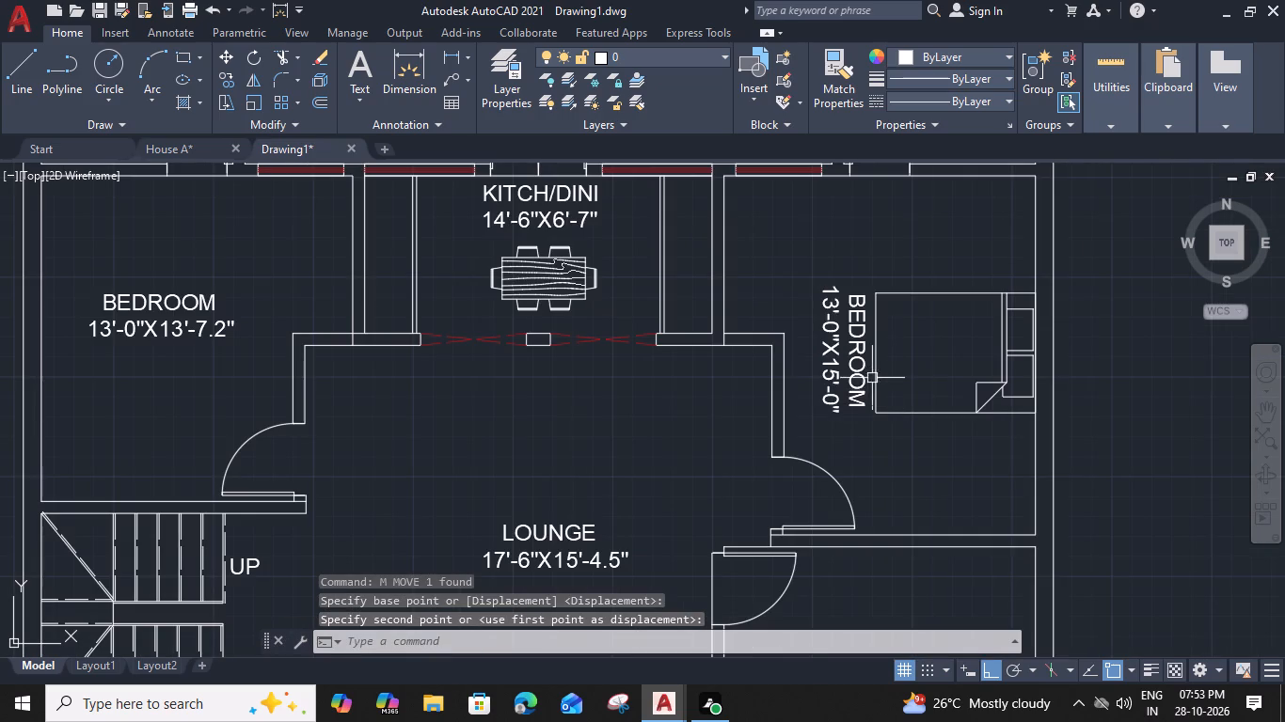
left_click(1001, 299)
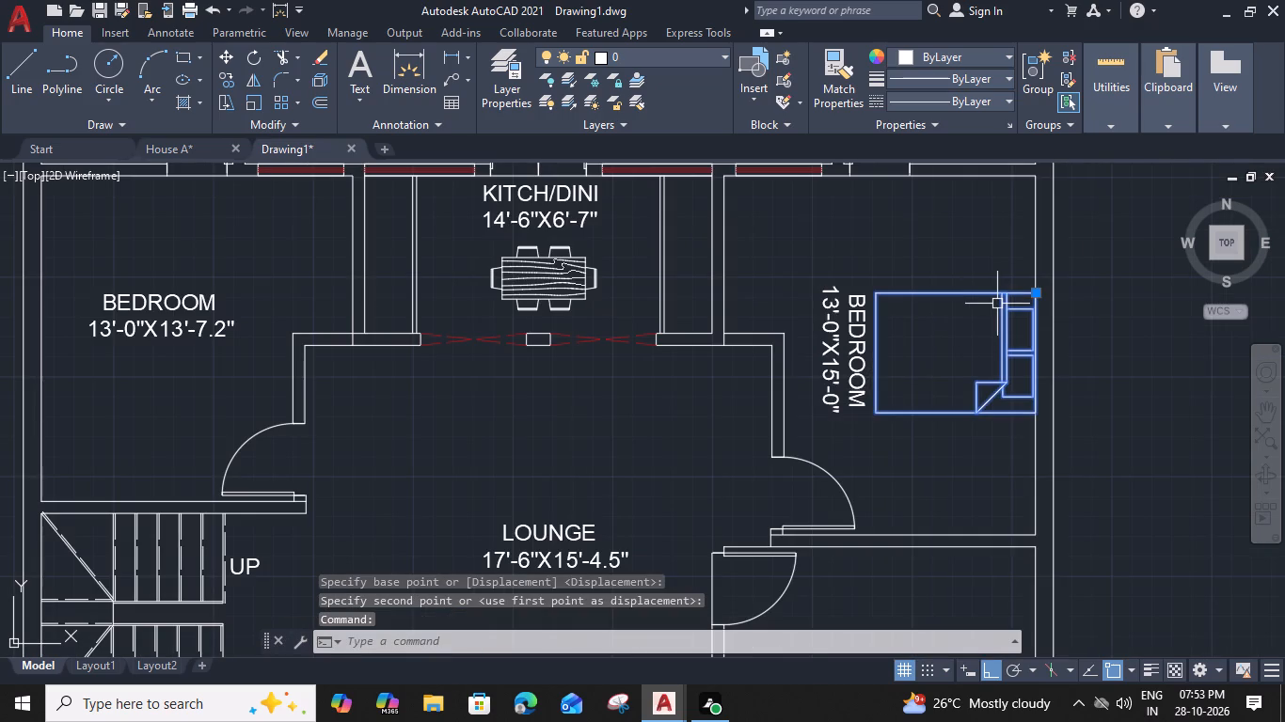
type("CO")
key("space")
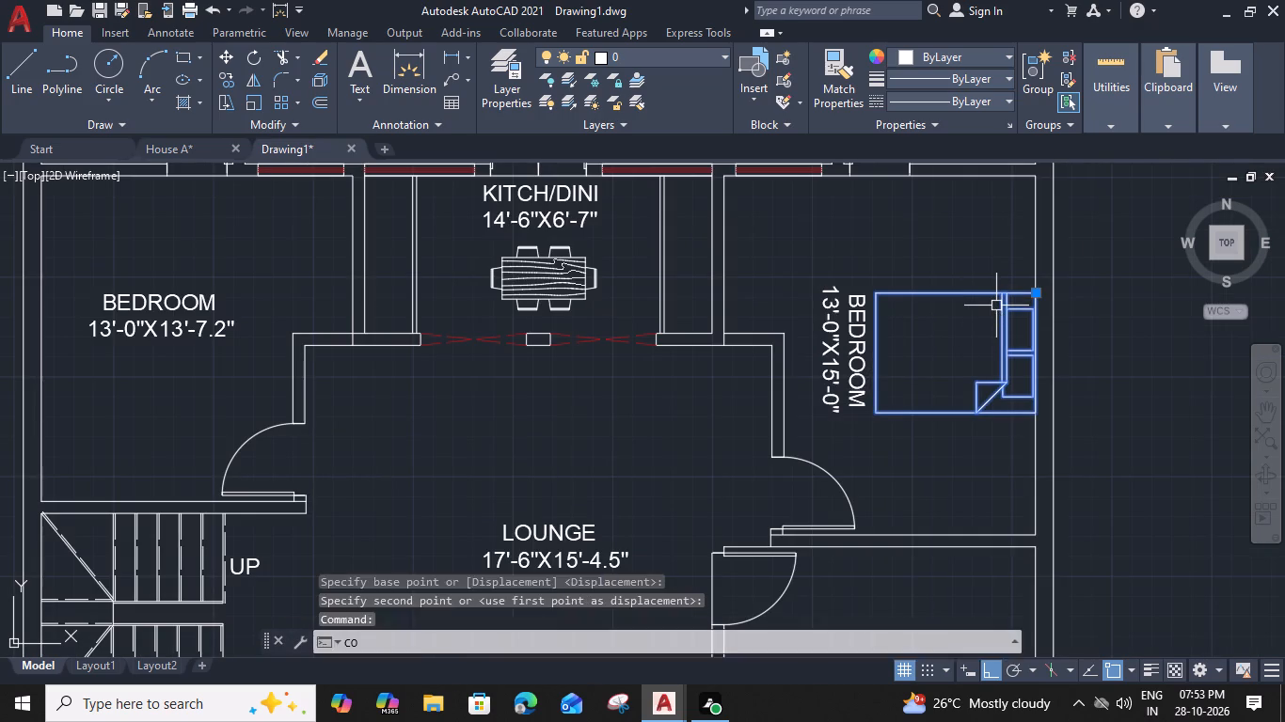
scroll(1035, 357, "up", 1)
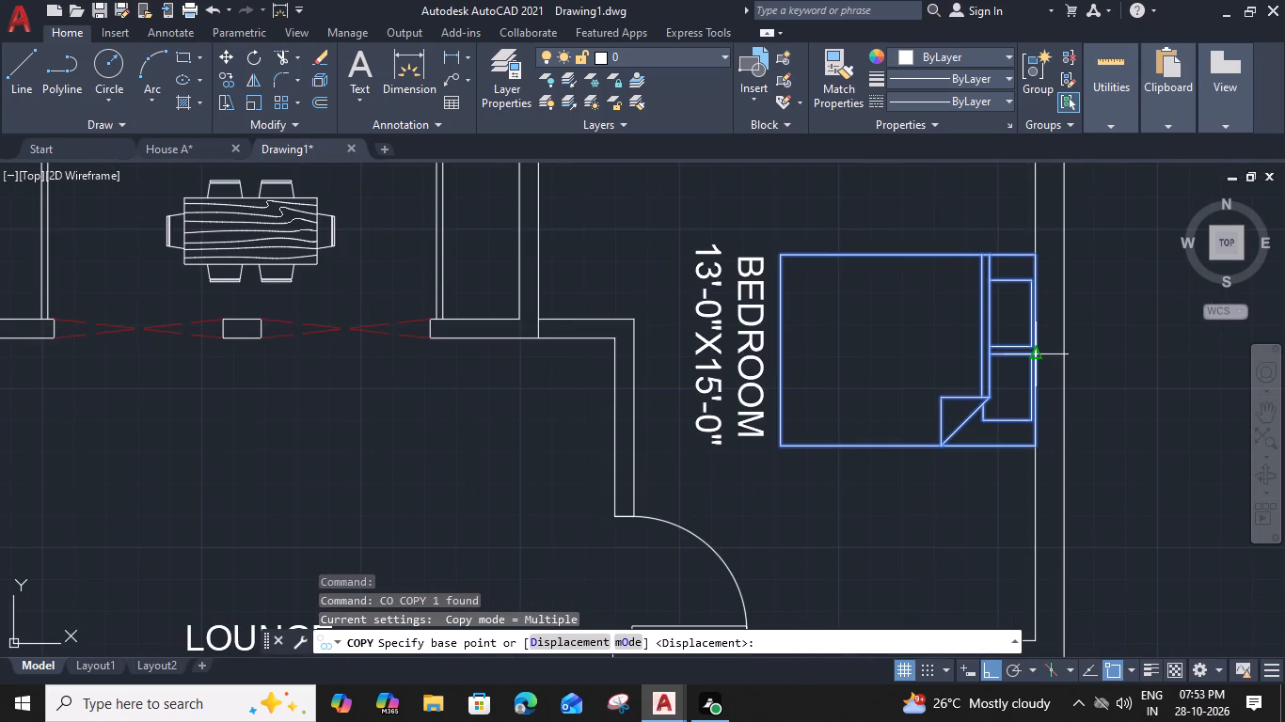
scroll(1035, 347, "up", 2)
left_click(1035, 356)
scroll(1035, 355, "down", 2)
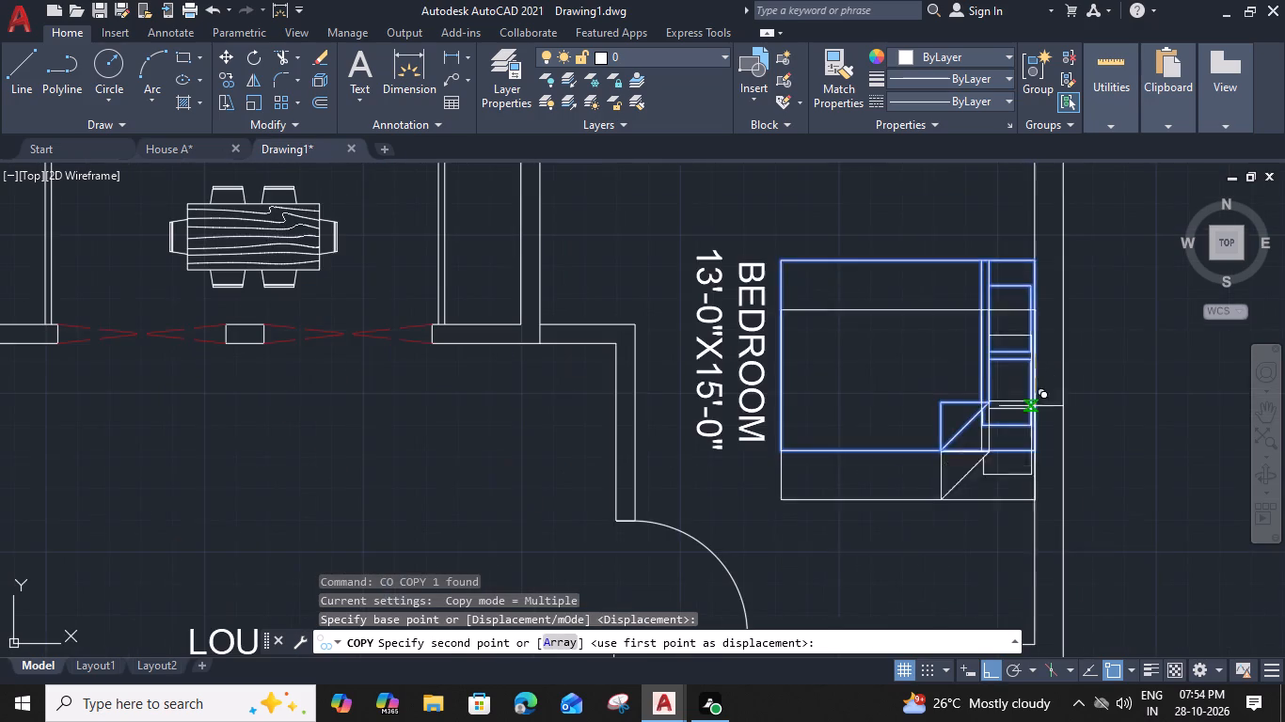
middle_click_drag(1023, 479, 1029, 193)
scroll(1032, 442, "down", 3)
middle_click_drag(1030, 457, 1028, 340)
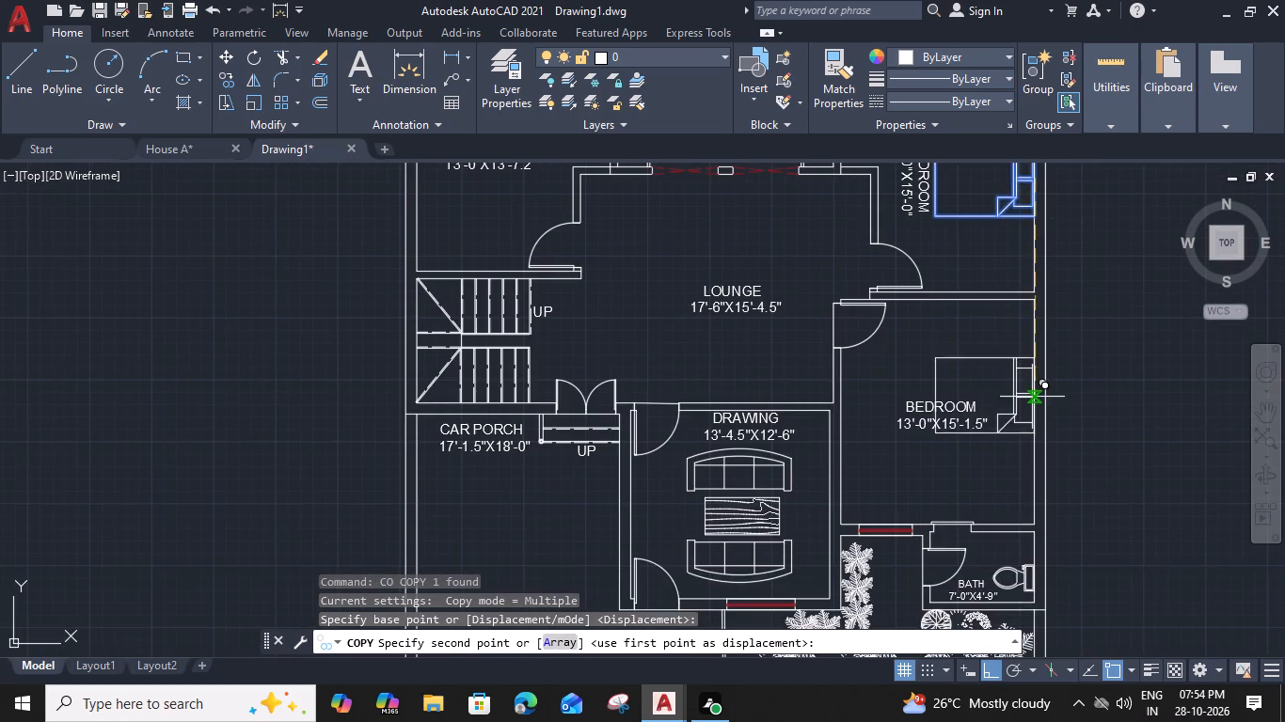
scroll(1034, 416, "up", 2)
left_click(1038, 407)
key("Escape")
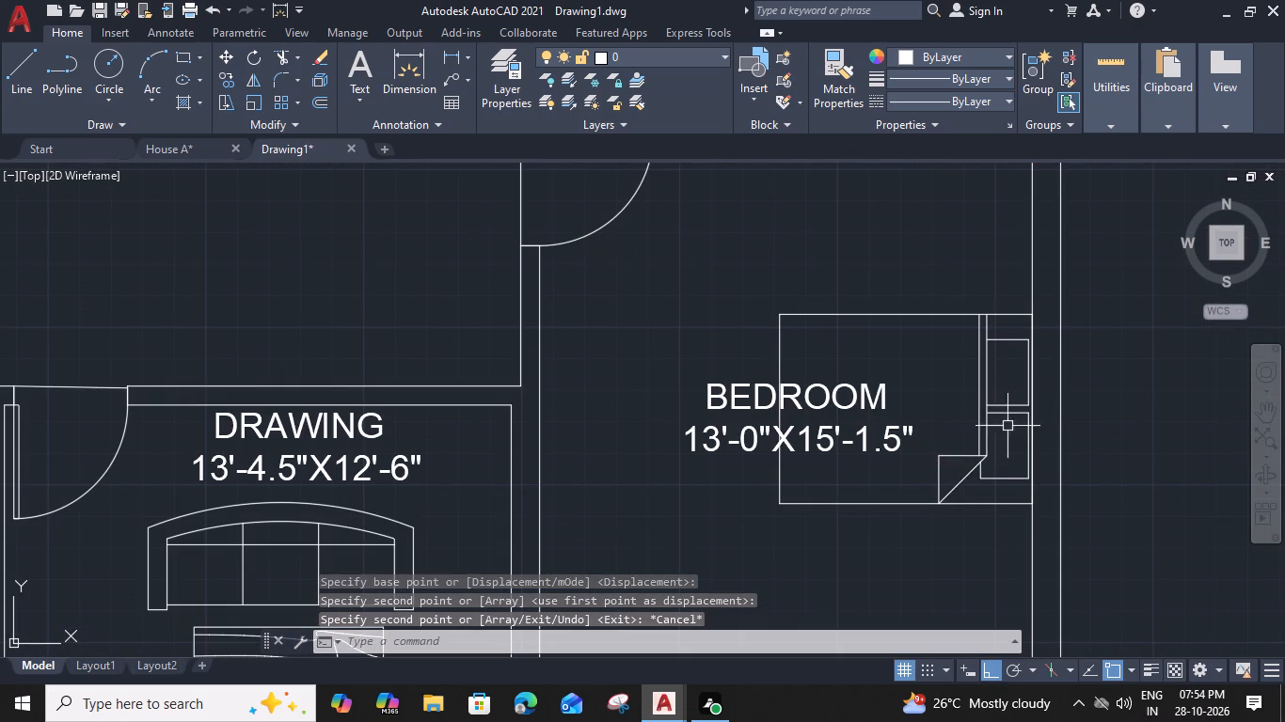
Rotate the 13'-0"X15'-1.5" BEDROOM label 270° so it reads vertically.
left_click(754, 392)
middle_click_drag(746, 137, 857, 83)
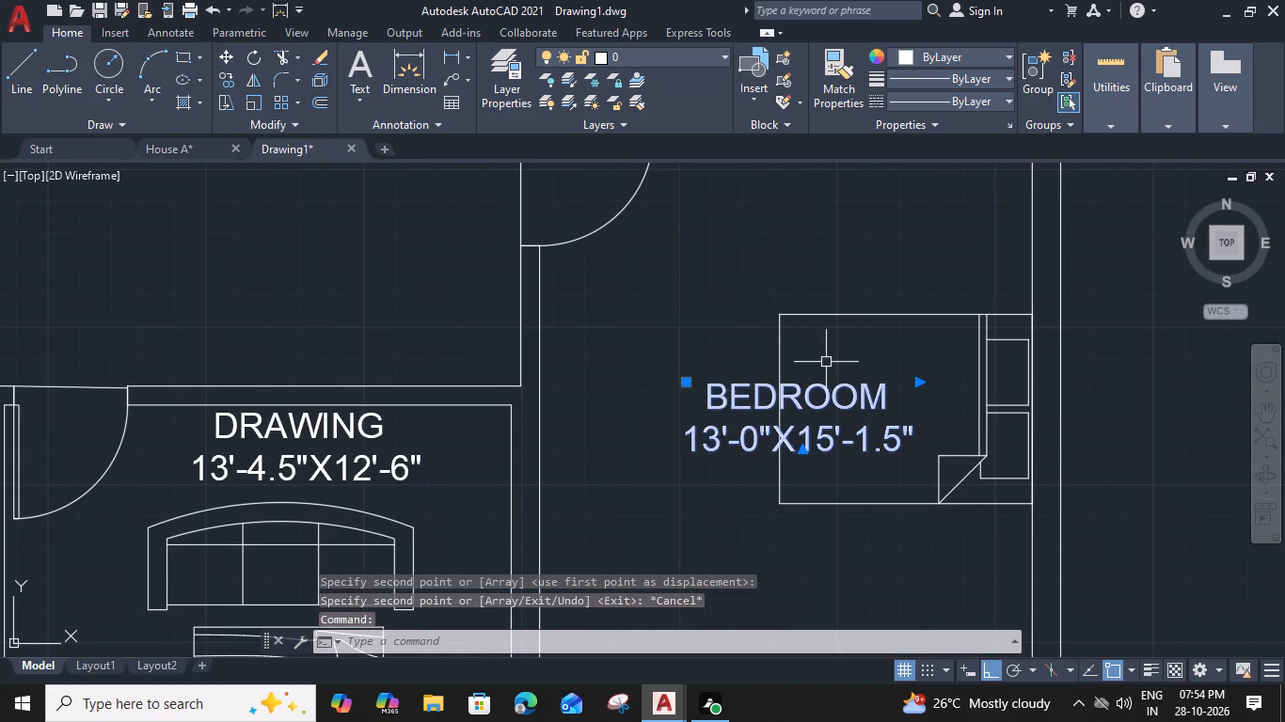
scroll(826, 362, "down", 2)
middle_click_drag(898, 293, 1060, 201)
type("RO")
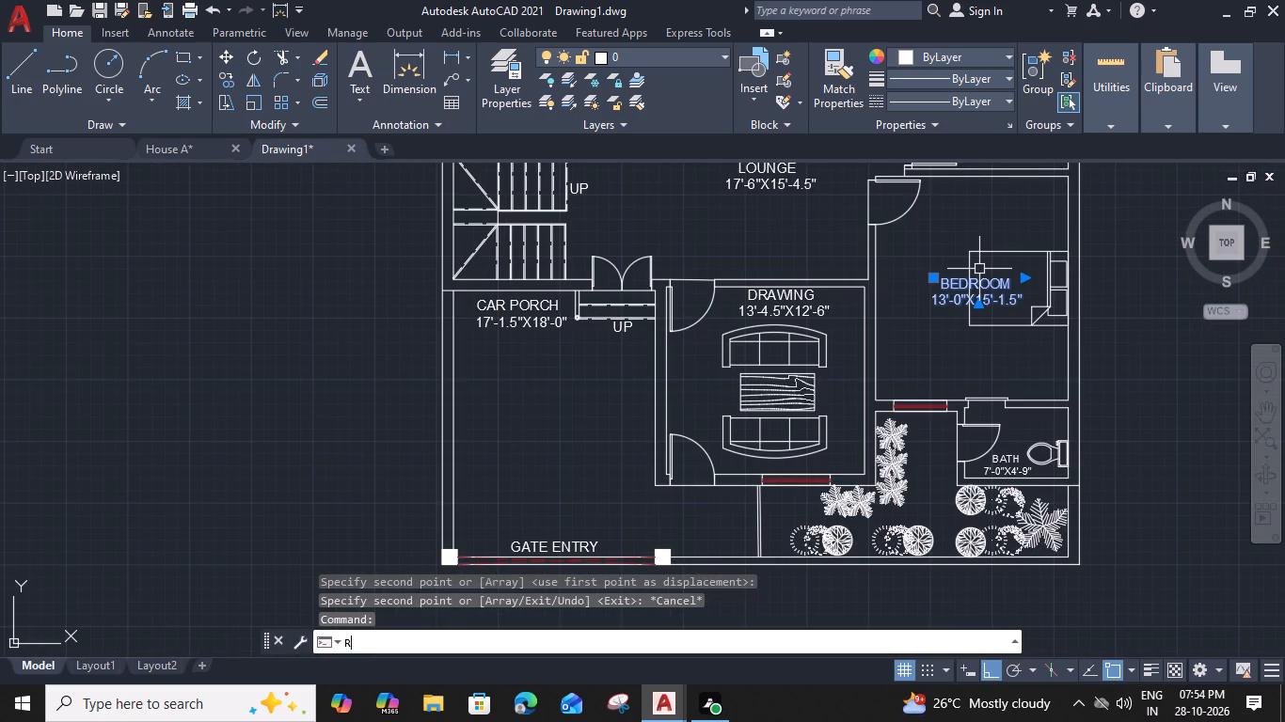
key("space")
scroll(991, 330, "up", 1)
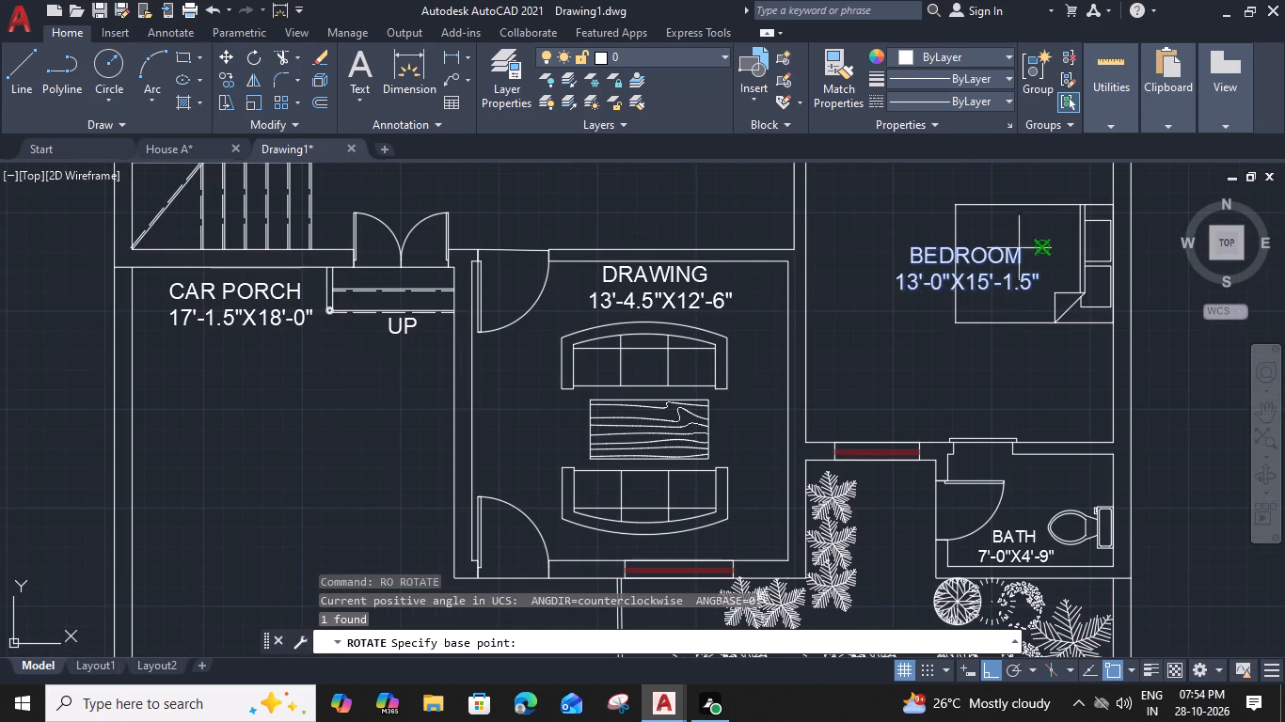
left_click(1038, 290)
scroll(1023, 330, "up", 2)
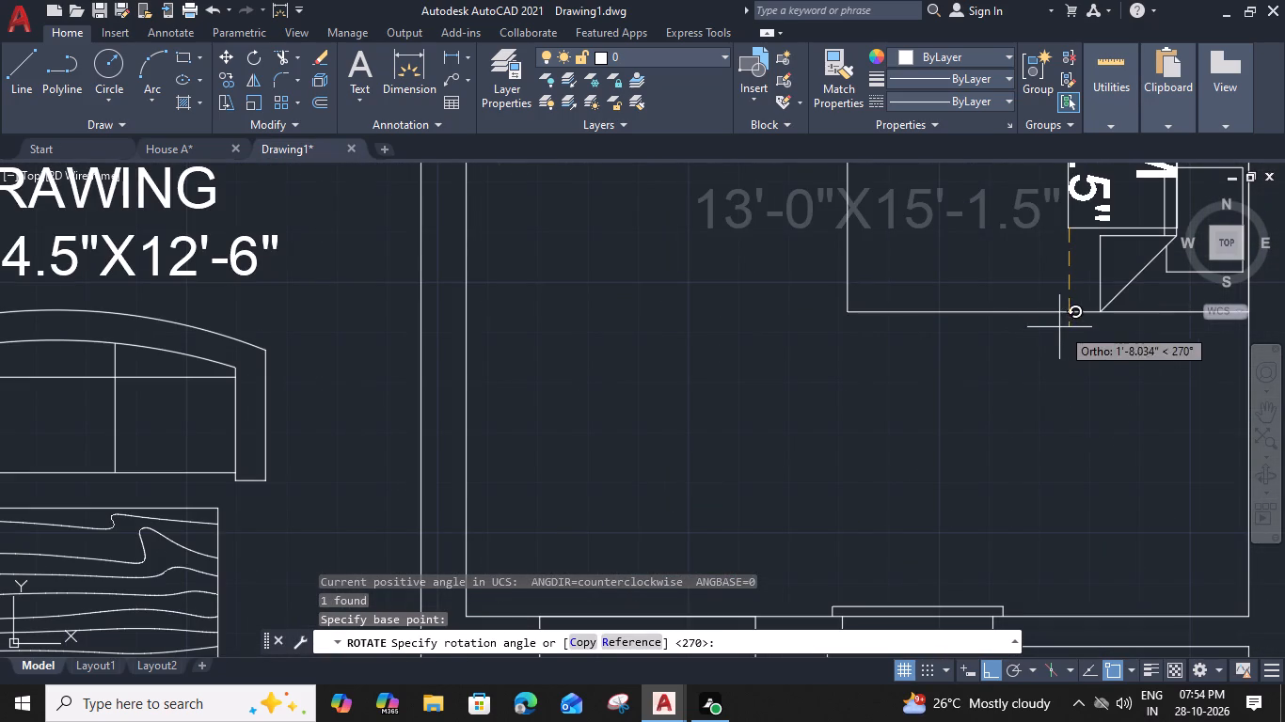
left_click(1071, 313)
Move the rotated 13'-0"X15'-1.5" BEDROOM label west, clear of the bed's foot.
scroll(1071, 313, "down", 2)
middle_click_drag(1067, 315, 984, 372)
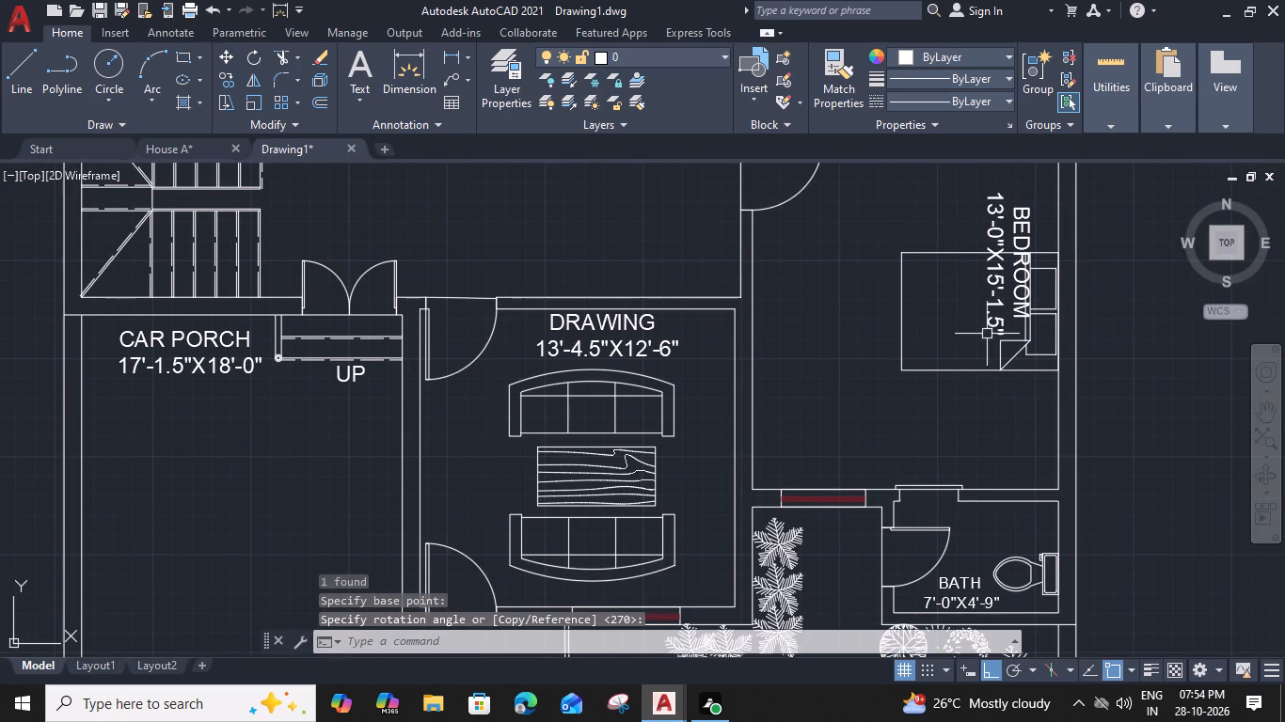
left_click(1037, 200)
left_click(997, 223)
type("M")
key("space")
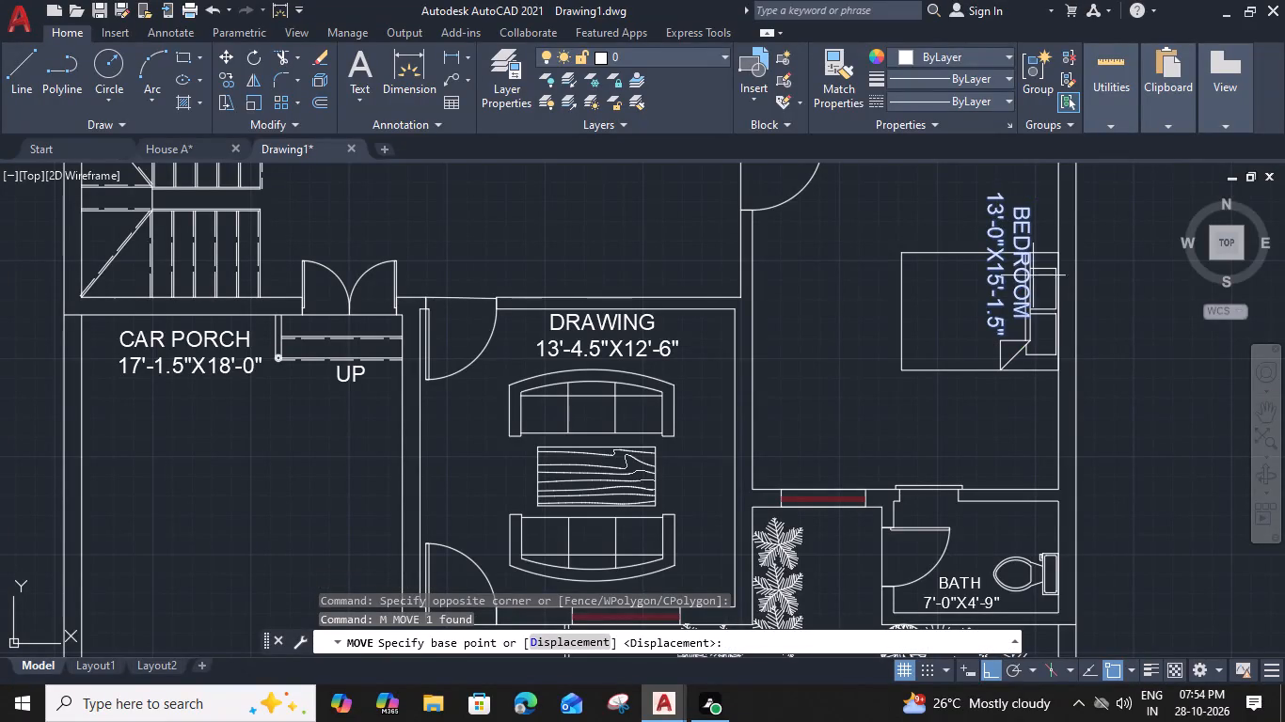
left_click(1036, 189)
left_click(895, 213)
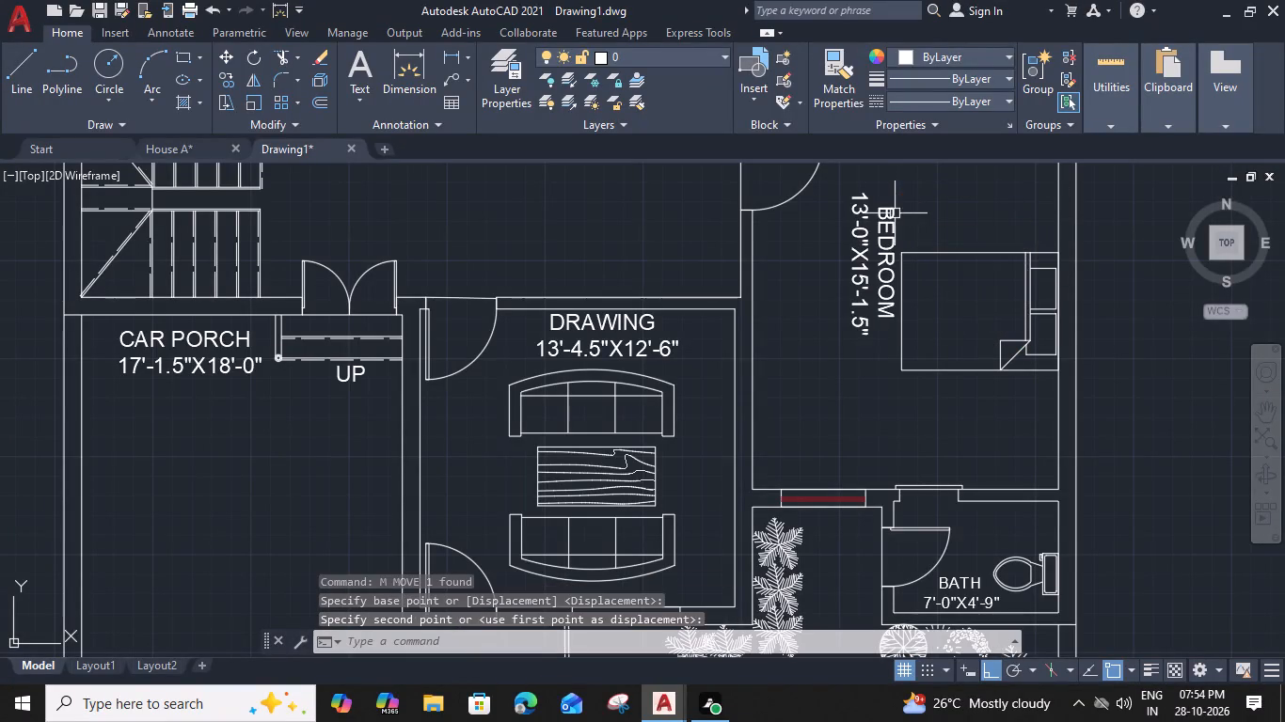
Move the 13'-0"X15'-1.5" BEDROOM label about 2'-1" south so it sits alongside the bed's foot.
left_click(894, 220)
type("M")
key("space")
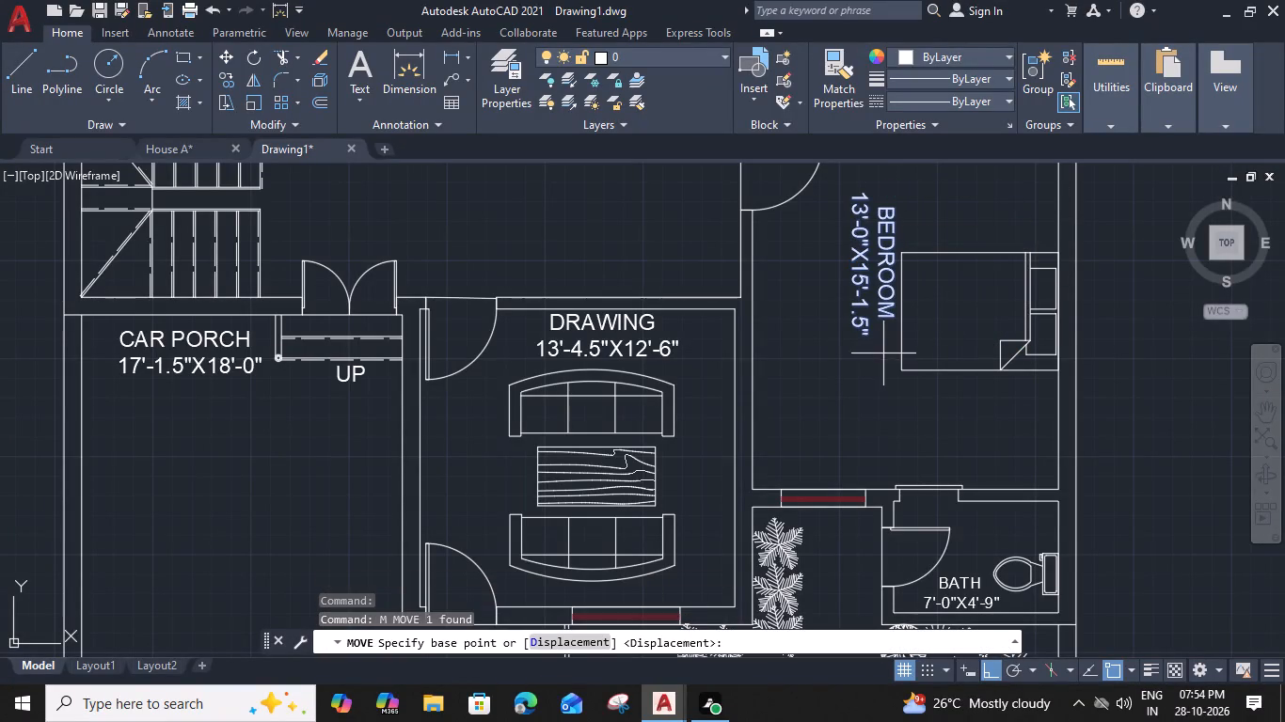
left_click(844, 337)
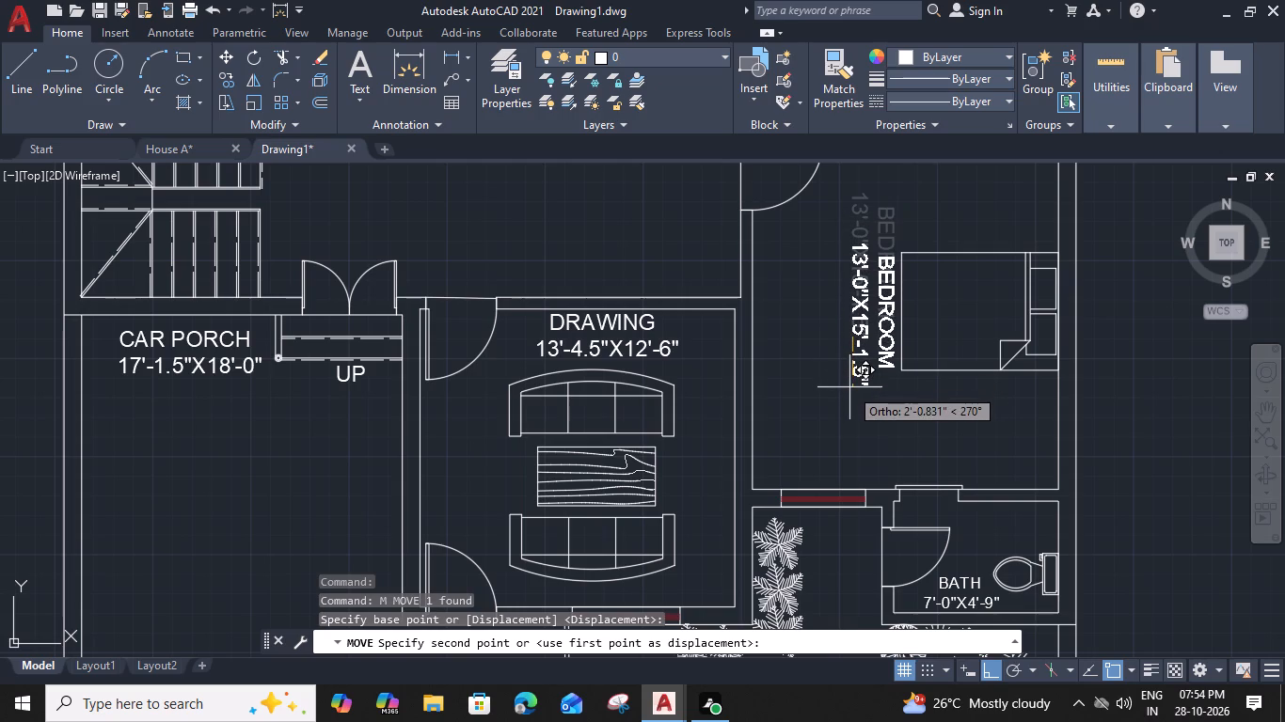
left_click(849, 385)
Copy the bed from the 13'-0"X15'-0" bedroom about 32'-10" west into the 13'-0"X13'-7.2" bedroom.
scroll(851, 379, "down", 2)
middle_click_drag(832, 375, 839, 377)
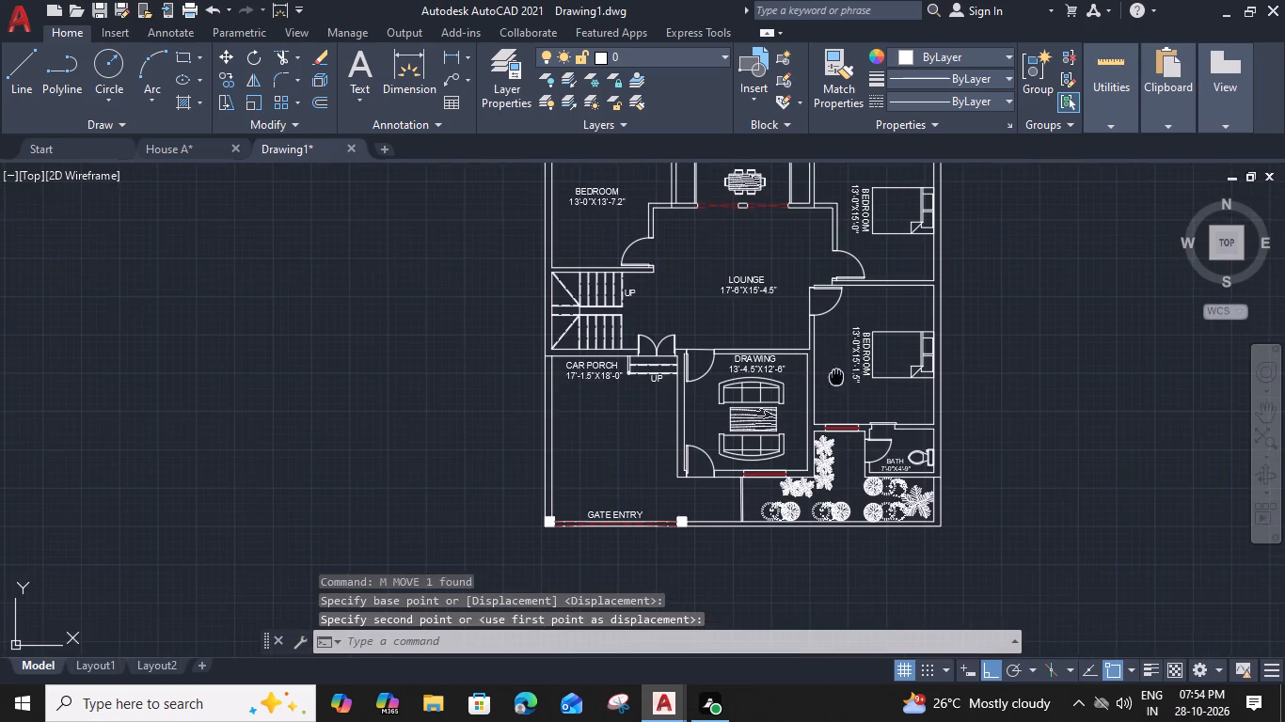
middle_click_drag(839, 377, 994, 456)
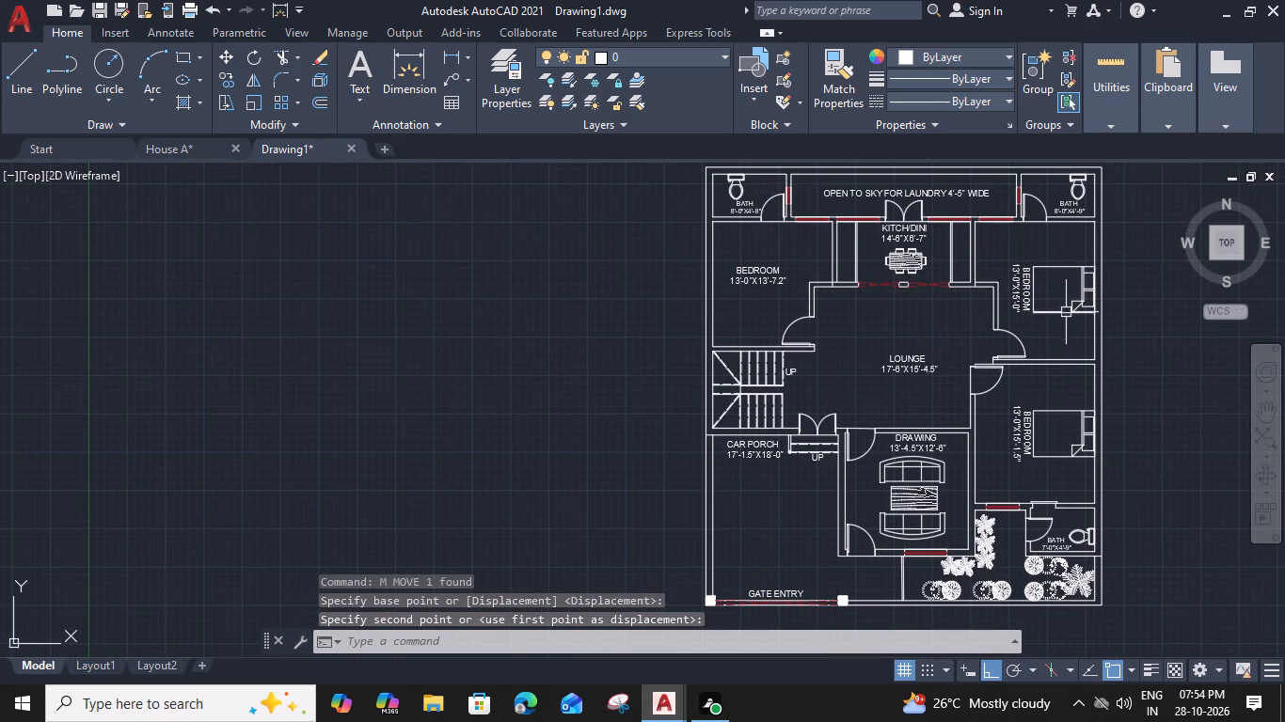
left_click(1063, 310)
type("CO")
key("space")
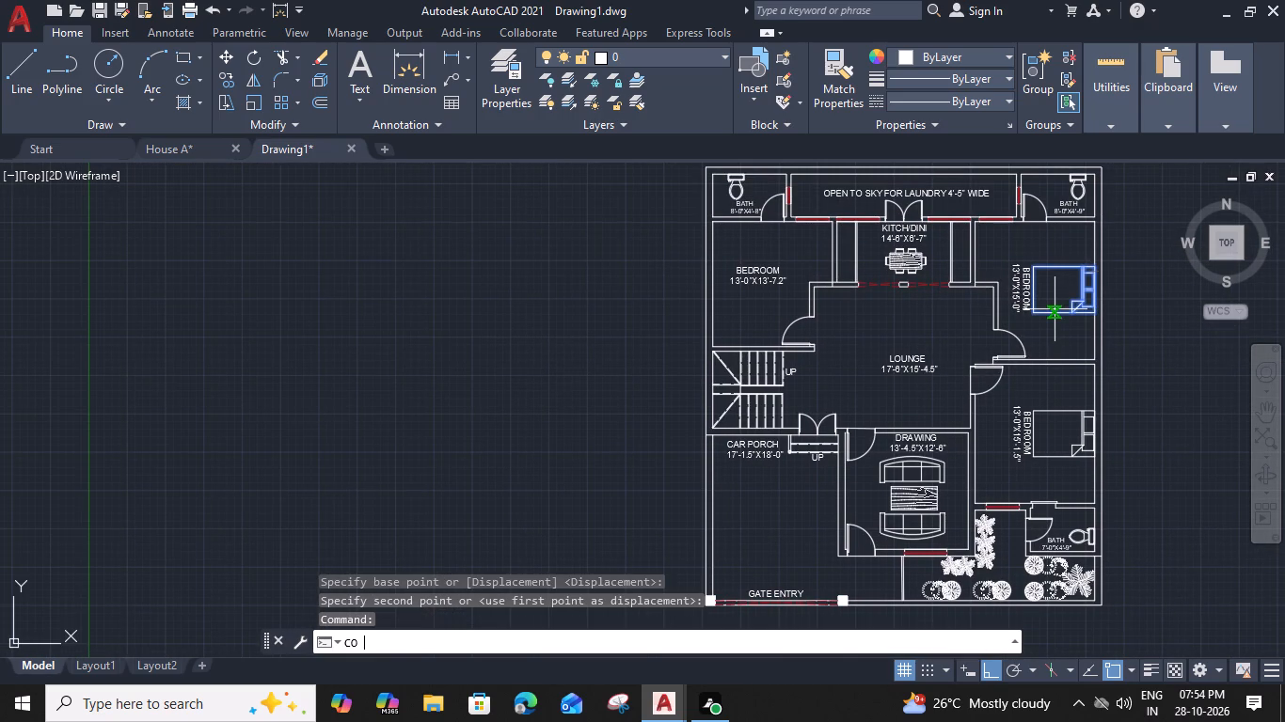
scroll(1084, 290, "up", 2)
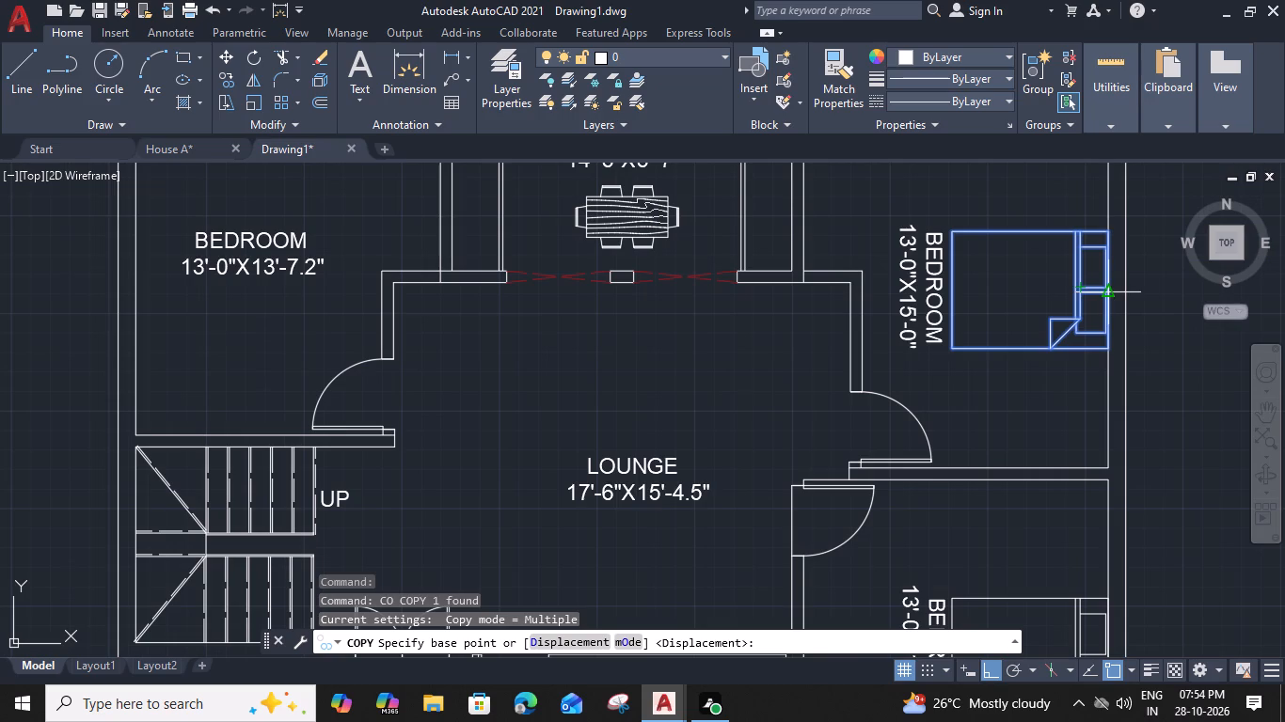
scroll(1113, 291, "up", 2)
left_click(1104, 284)
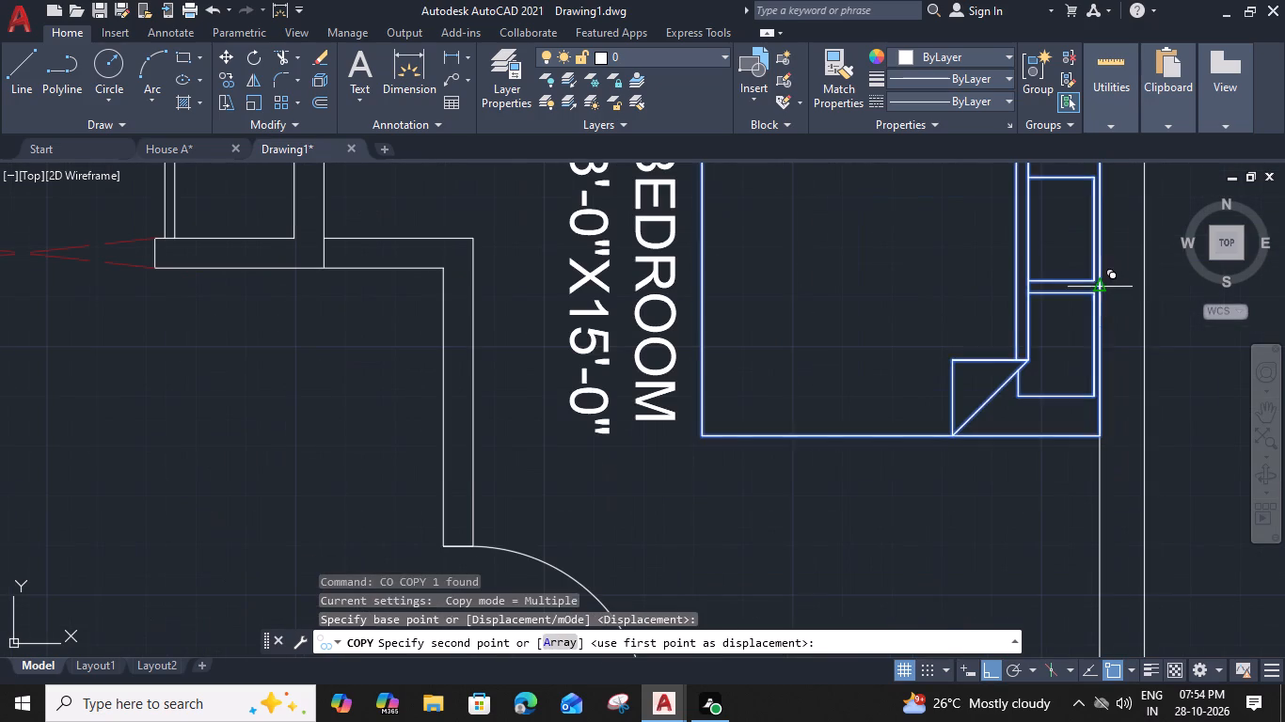
scroll(1104, 284, "down", 2)
middle_click_drag(769, 316, 1216, 327)
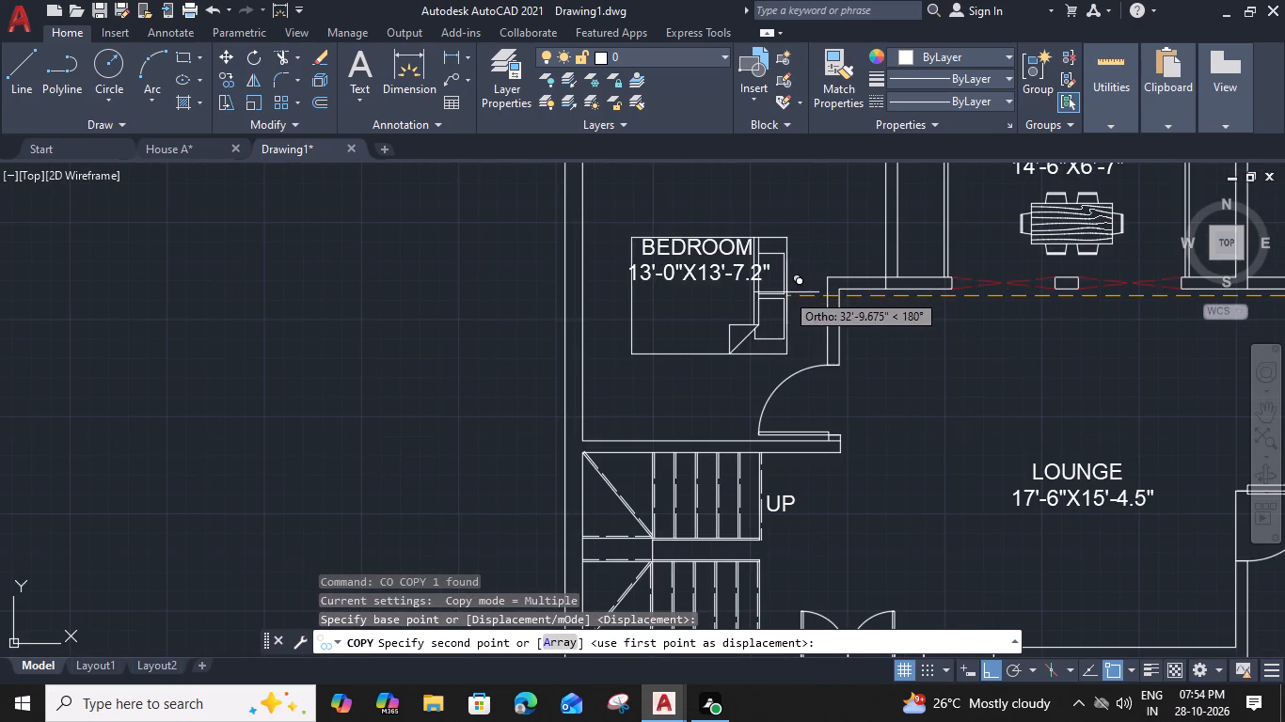
left_click(785, 293)
key("Escape")
Rotate the copied bed 180° about its northeast corner so its head faces west.
left_click(789, 312)
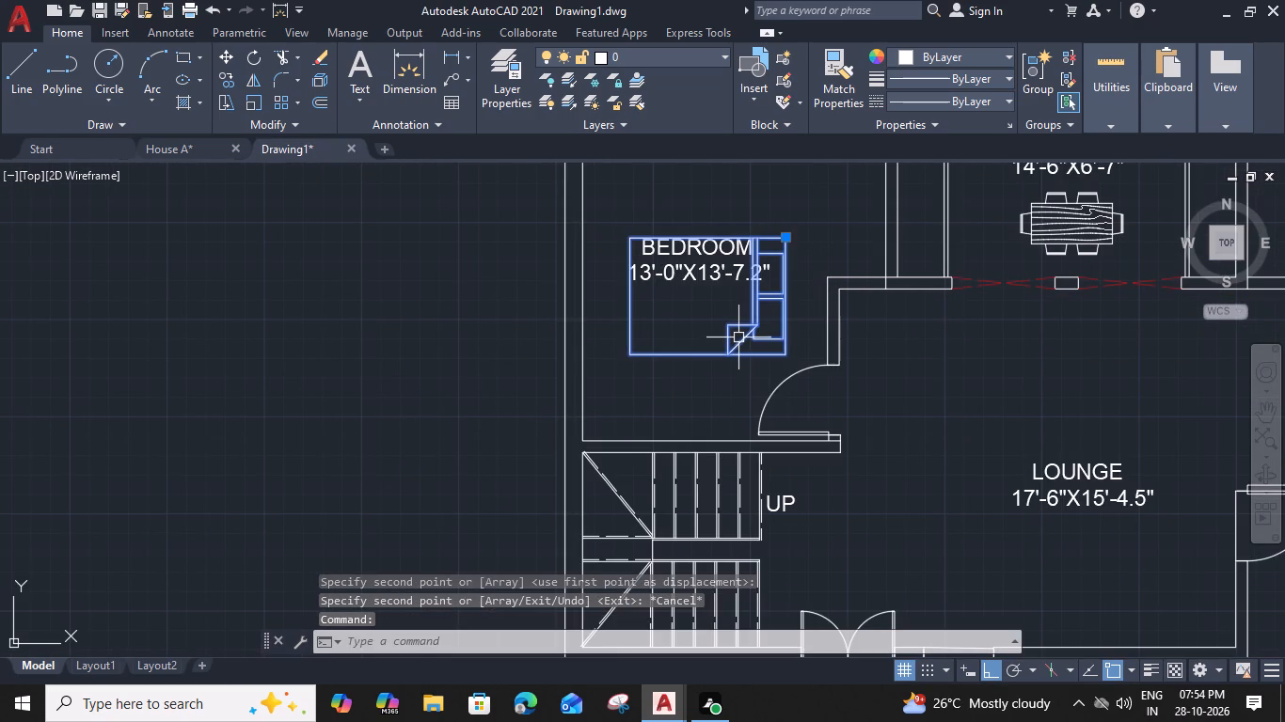
key("r")
type("O")
key("space")
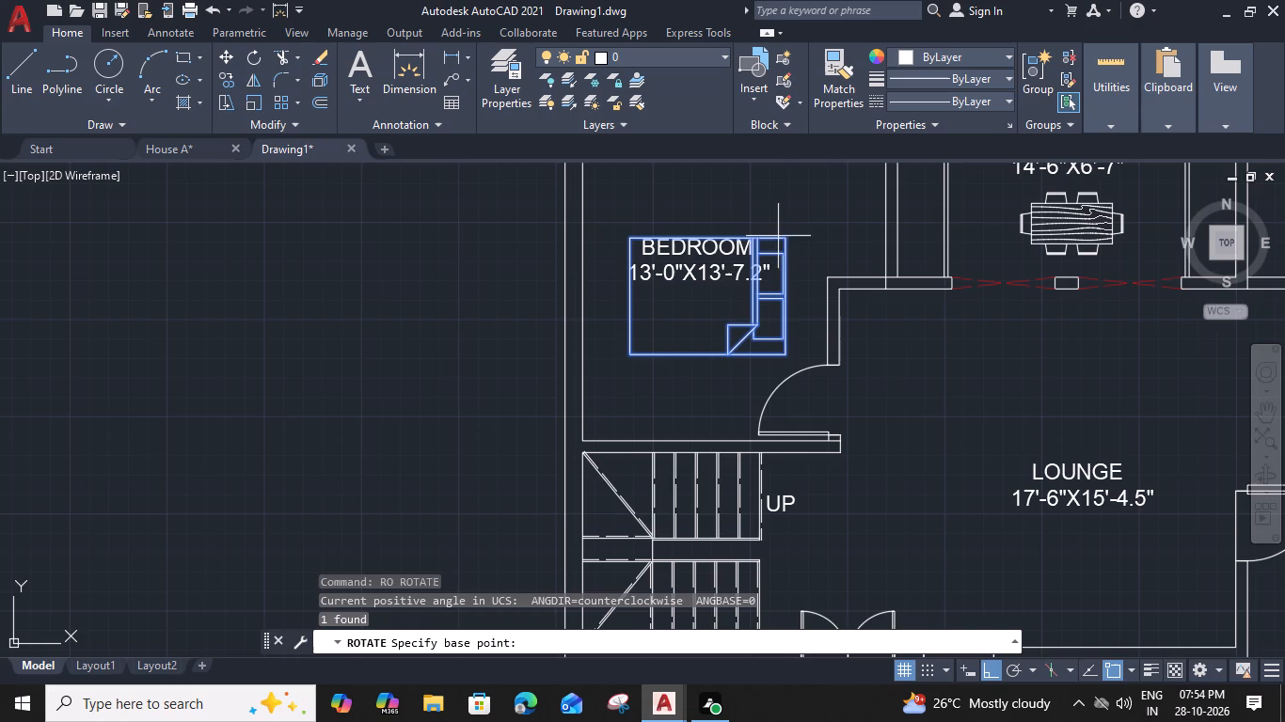
left_click(786, 238)
scroll(725, 228, "up", 2)
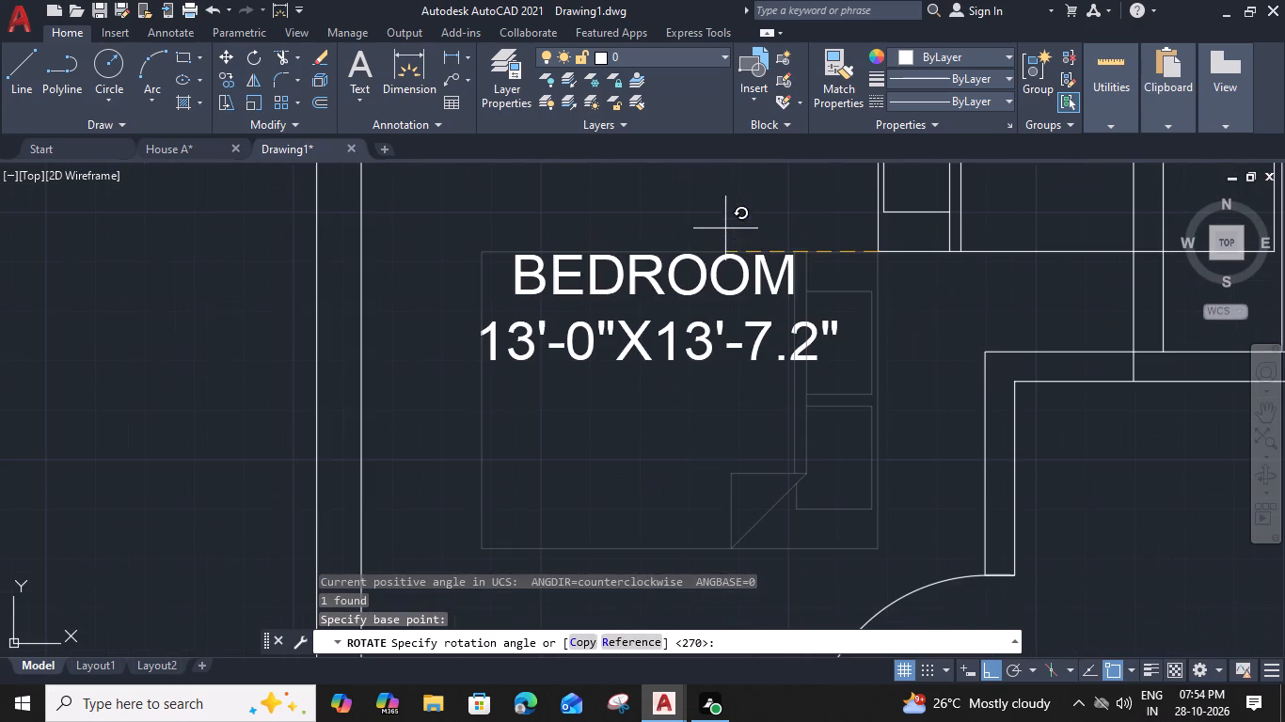
left_click(840, 251)
Move the rotated bed by its head's midpoint so it is centred against the 13'-0"X13'-7.2" bedroom's west wall.
scroll(840, 250, "down", 1)
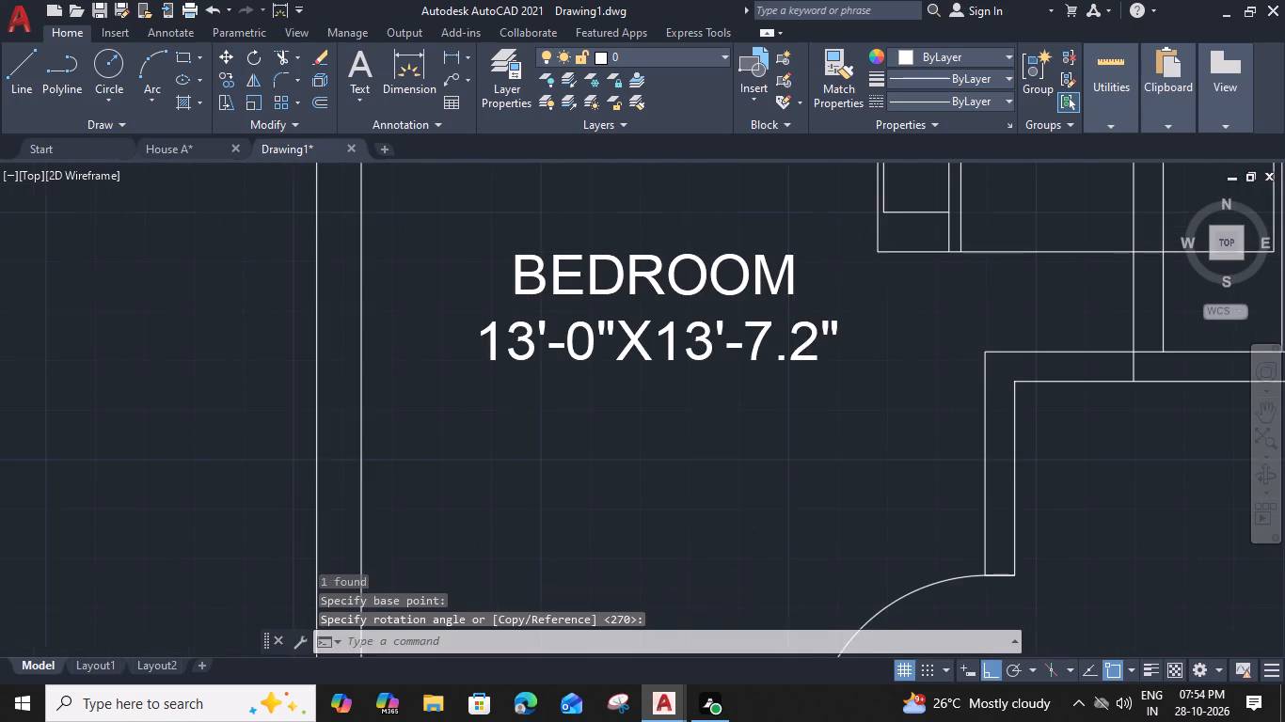
scroll(840, 250, "down", 1)
left_click(861, 210)
type("M")
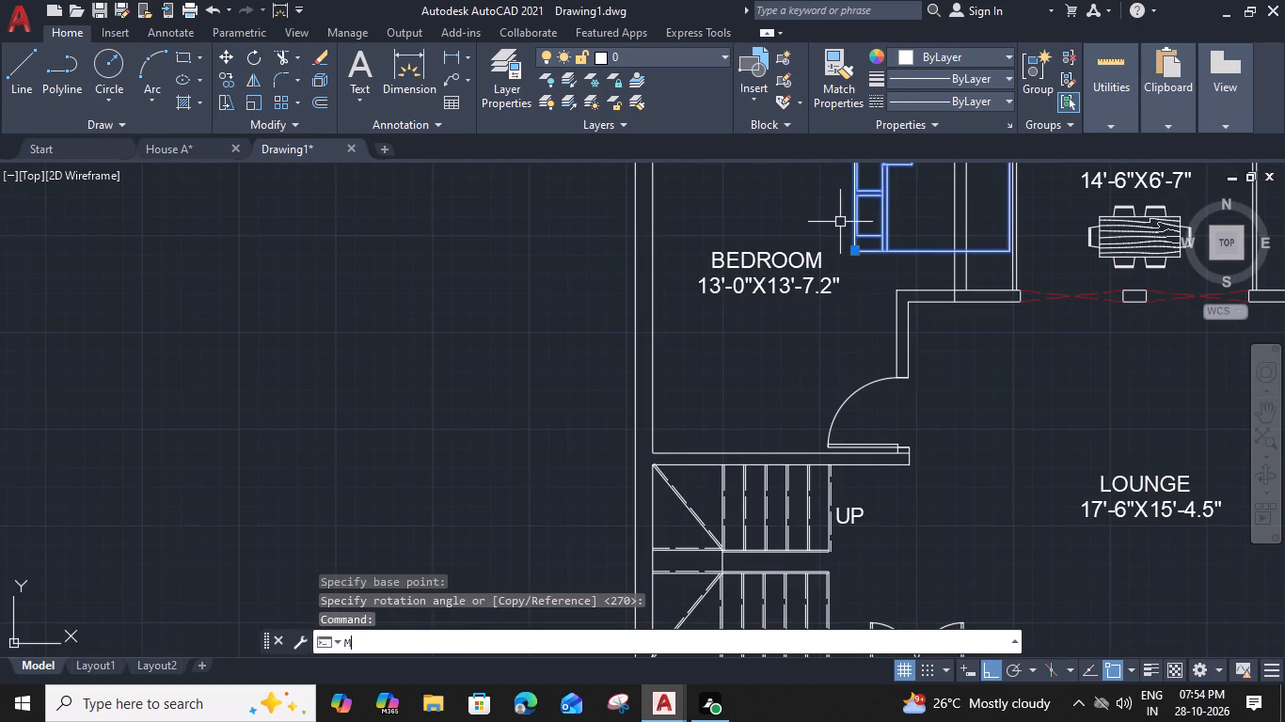
key("space")
scroll(839, 188, "up", 2)
left_click(880, 200)
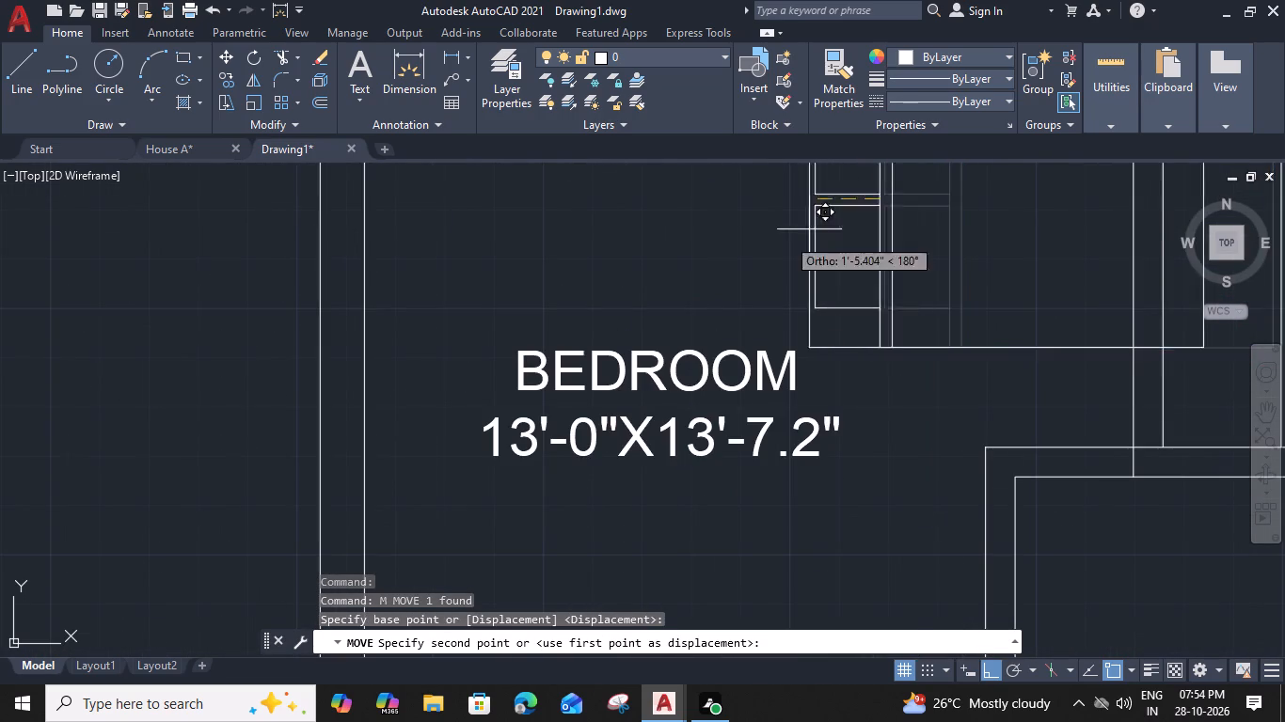
scroll(748, 250, "down", 1)
middle_click_drag(711, 262, 923, 249)
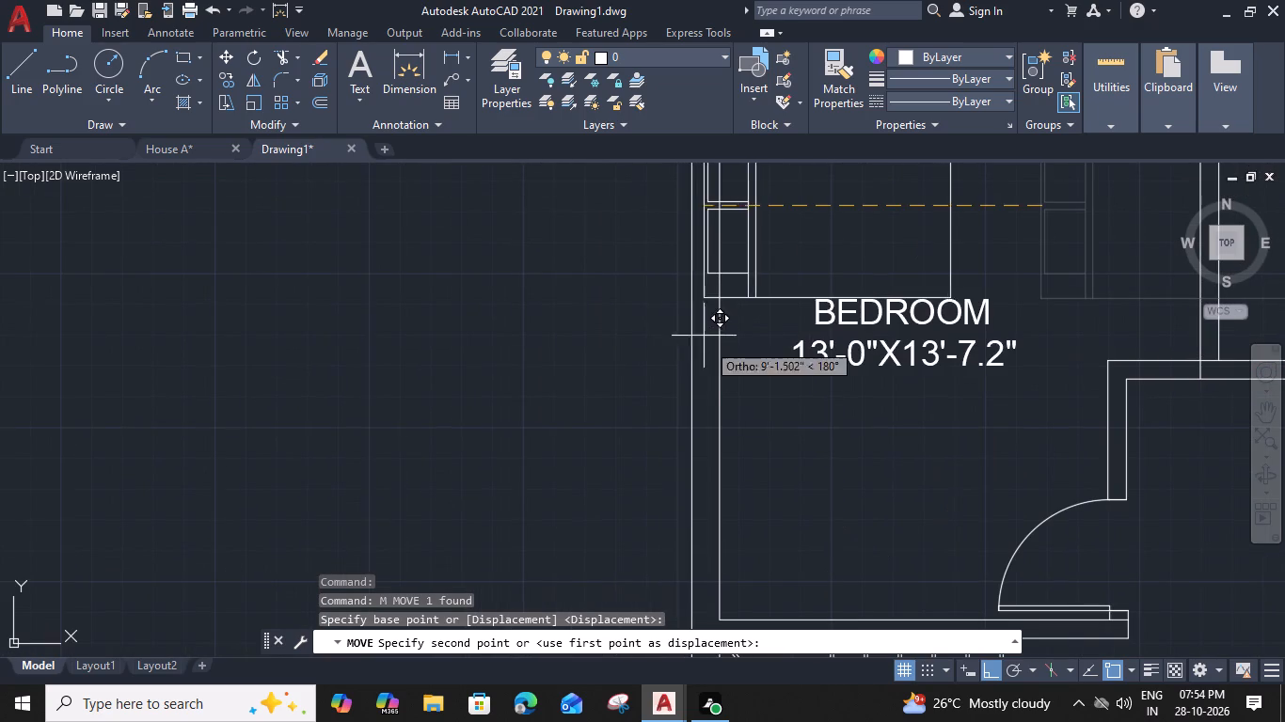
left_click(721, 367)
Rotate the 13'-0"X13'-7.2" BEDROOM label 90° so it reads vertically upward.
left_click(923, 361)
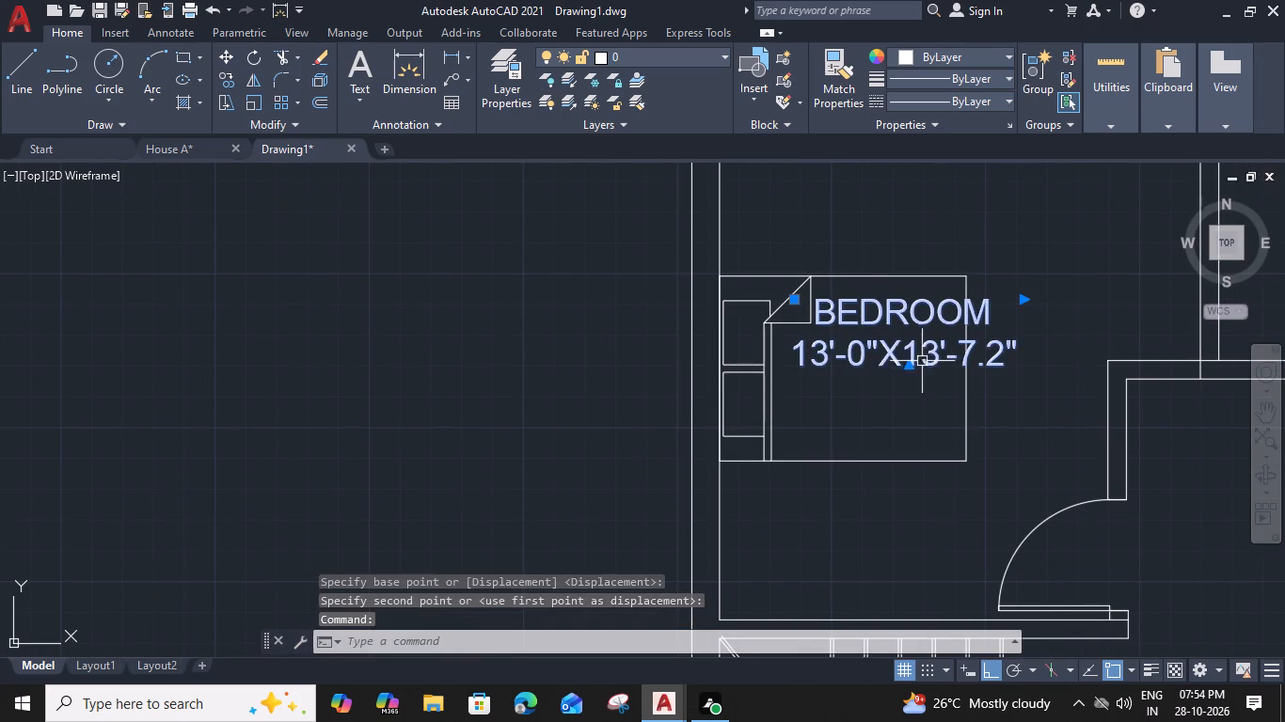
key("r")
key("o")
key("space")
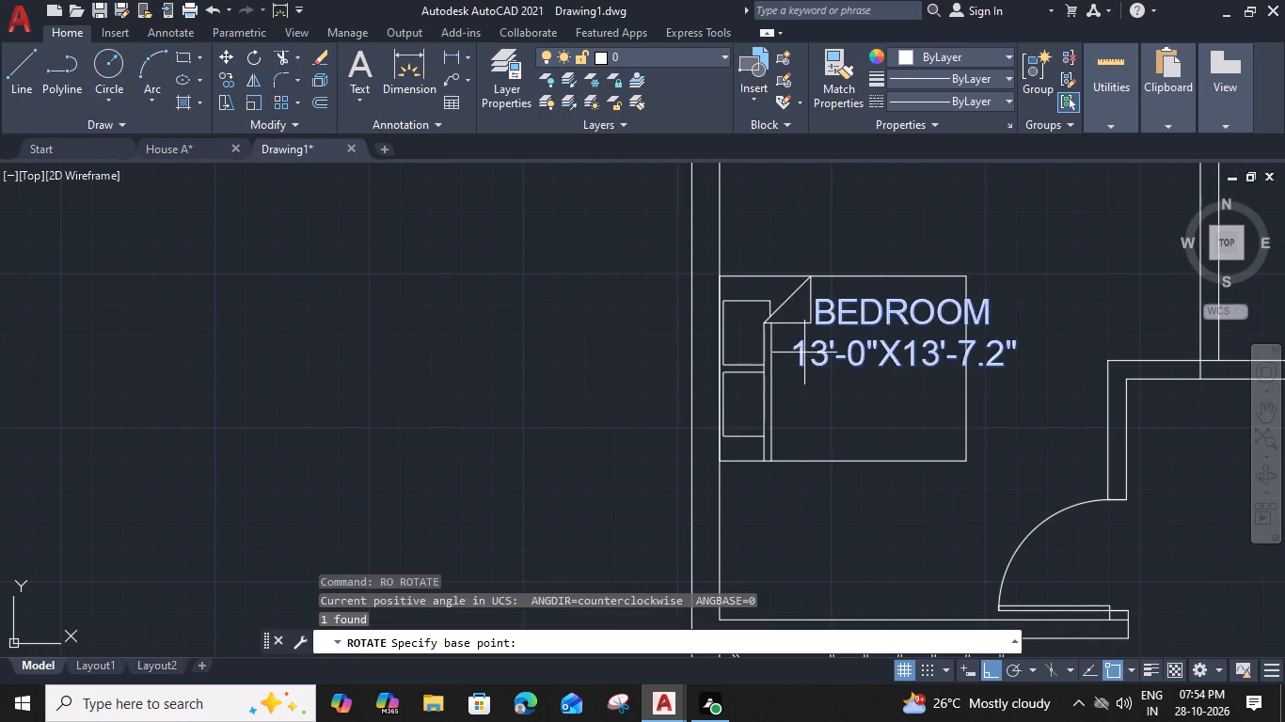
left_click(792, 374)
scroll(801, 301, "up", 2)
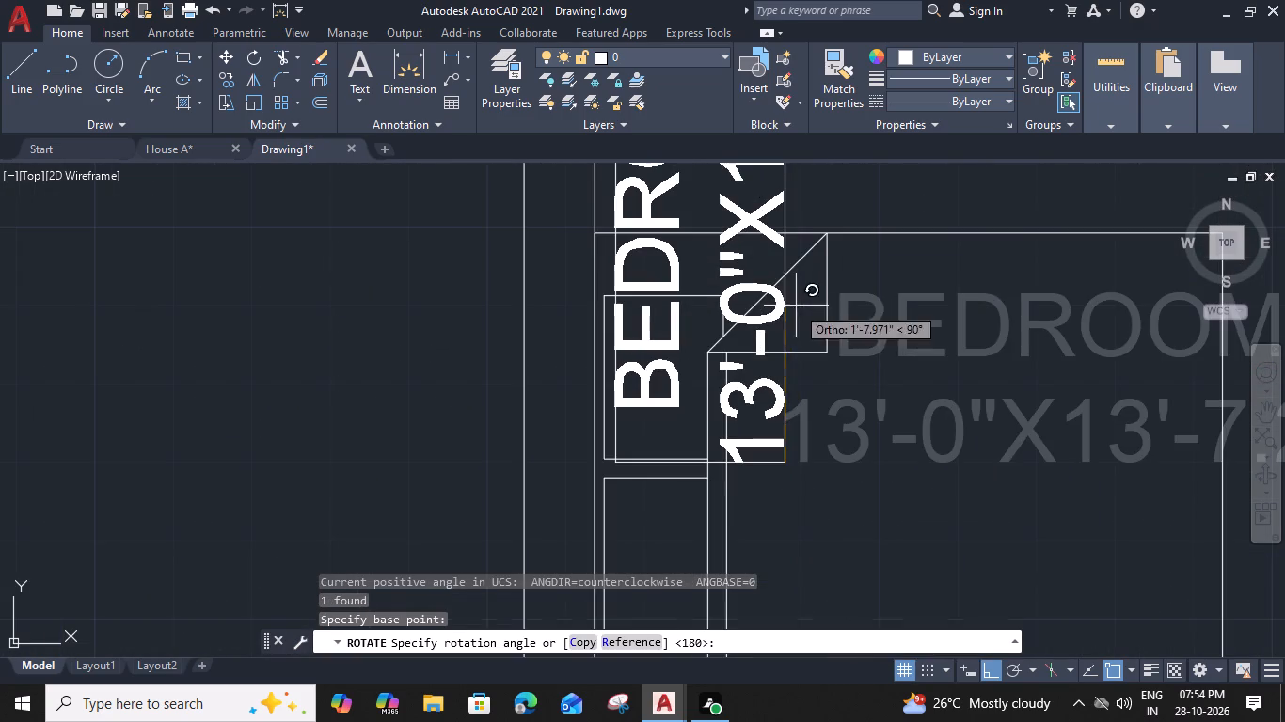
left_click(785, 320)
Move the rotated 13'-0"X13'-7.2" BEDROOM label east, just past the bed's foot.
scroll(785, 327, "down", 2)
left_click(784, 371)
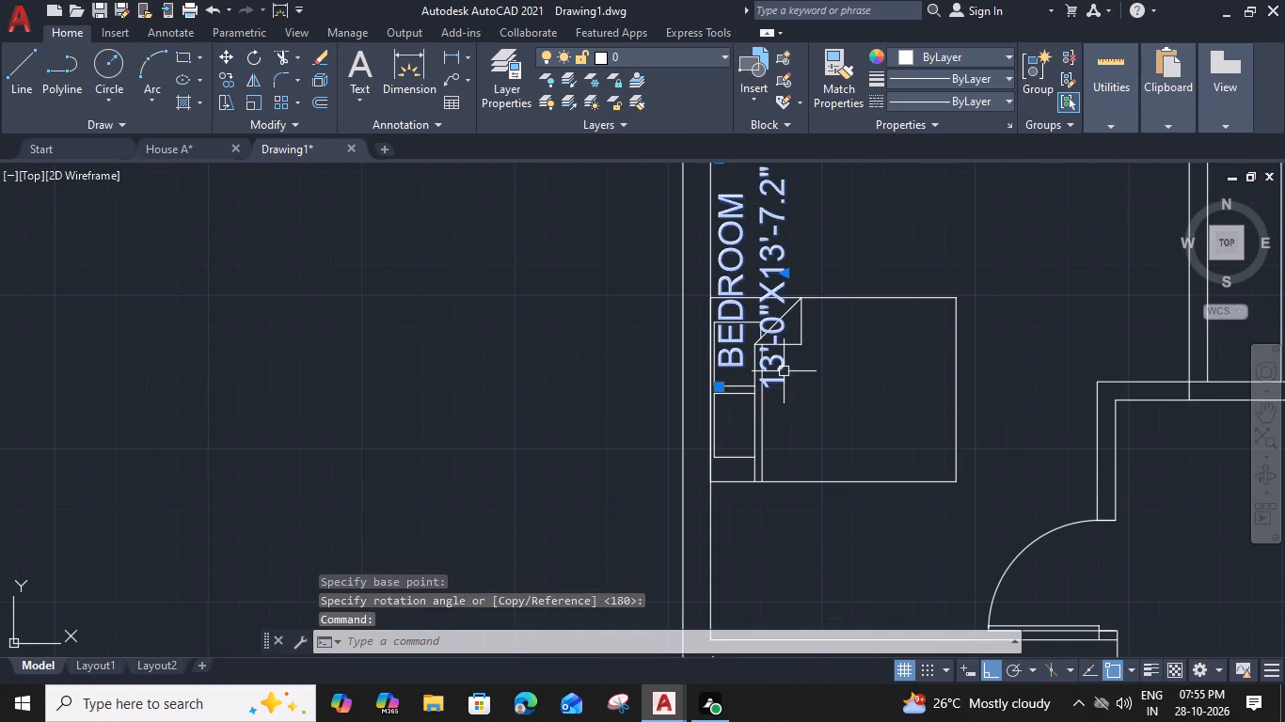
type("M")
key("space")
left_click(785, 387)
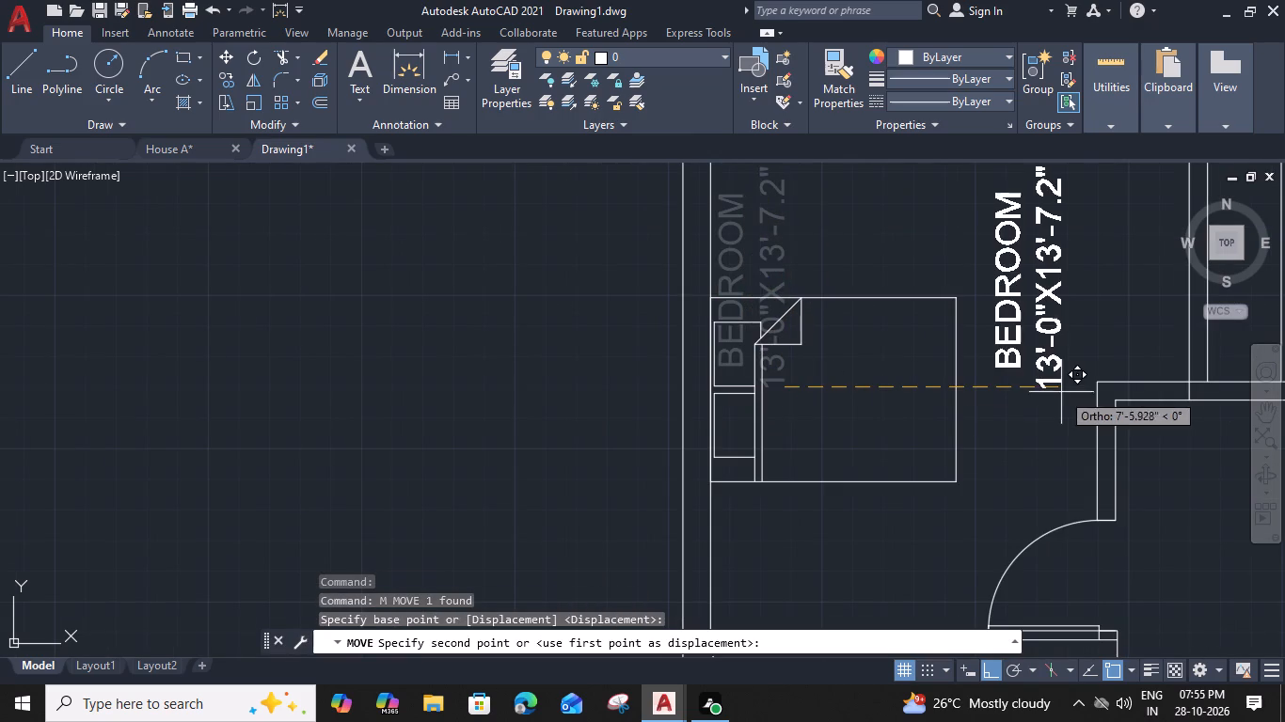
left_click(1034, 397)
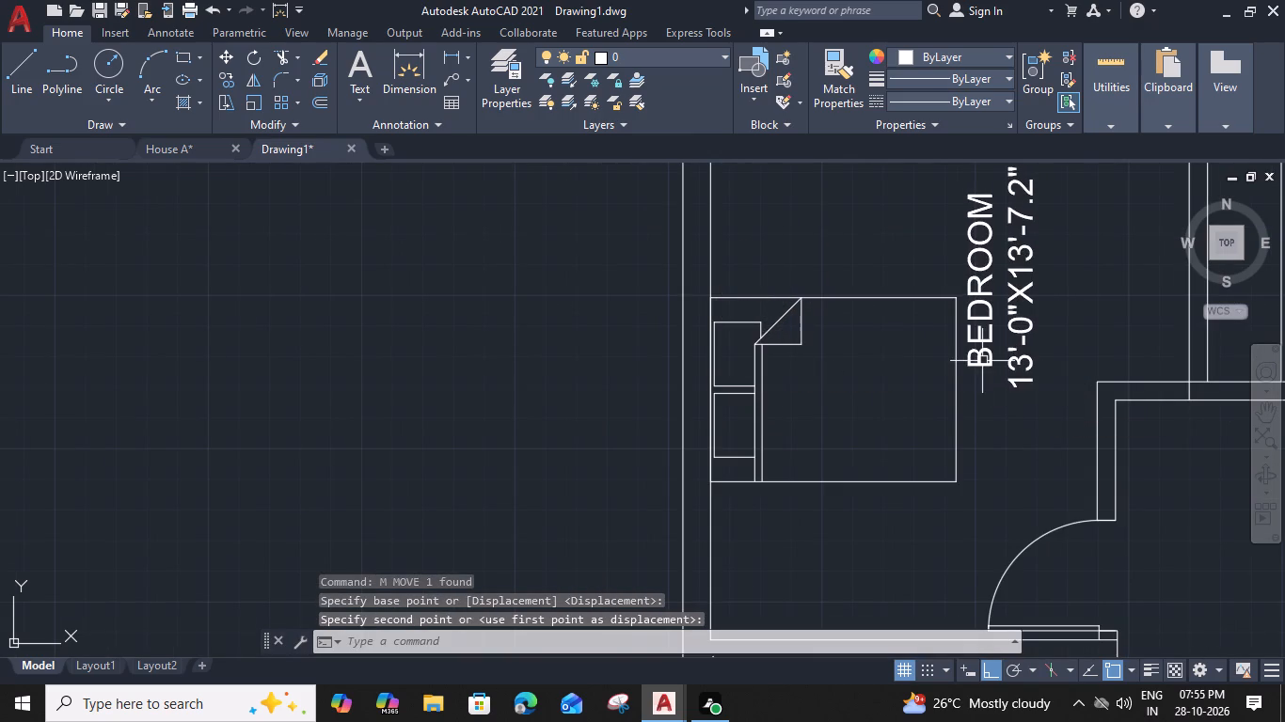
Move the 13'-0"X13'-7.2" BEDROOM label about 3' south so it lines up alongside the bed's foot.
left_click(982, 361)
type("M")
key("space")
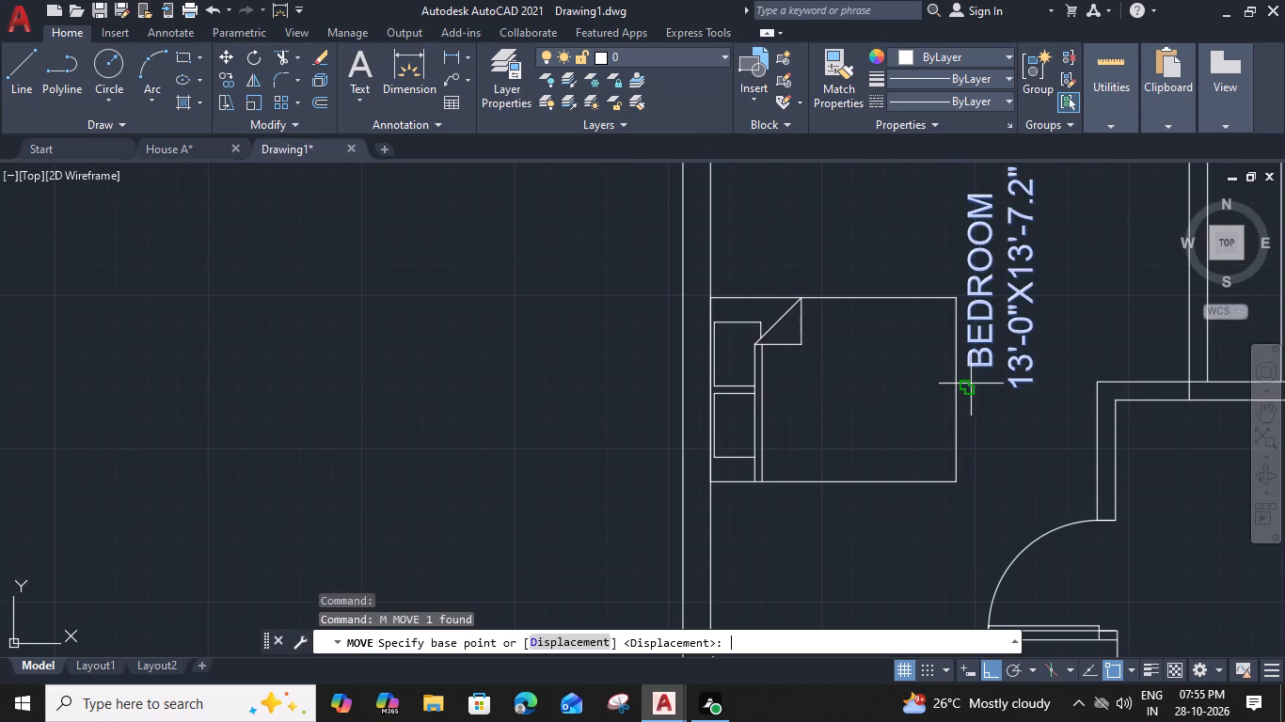
left_click(969, 385)
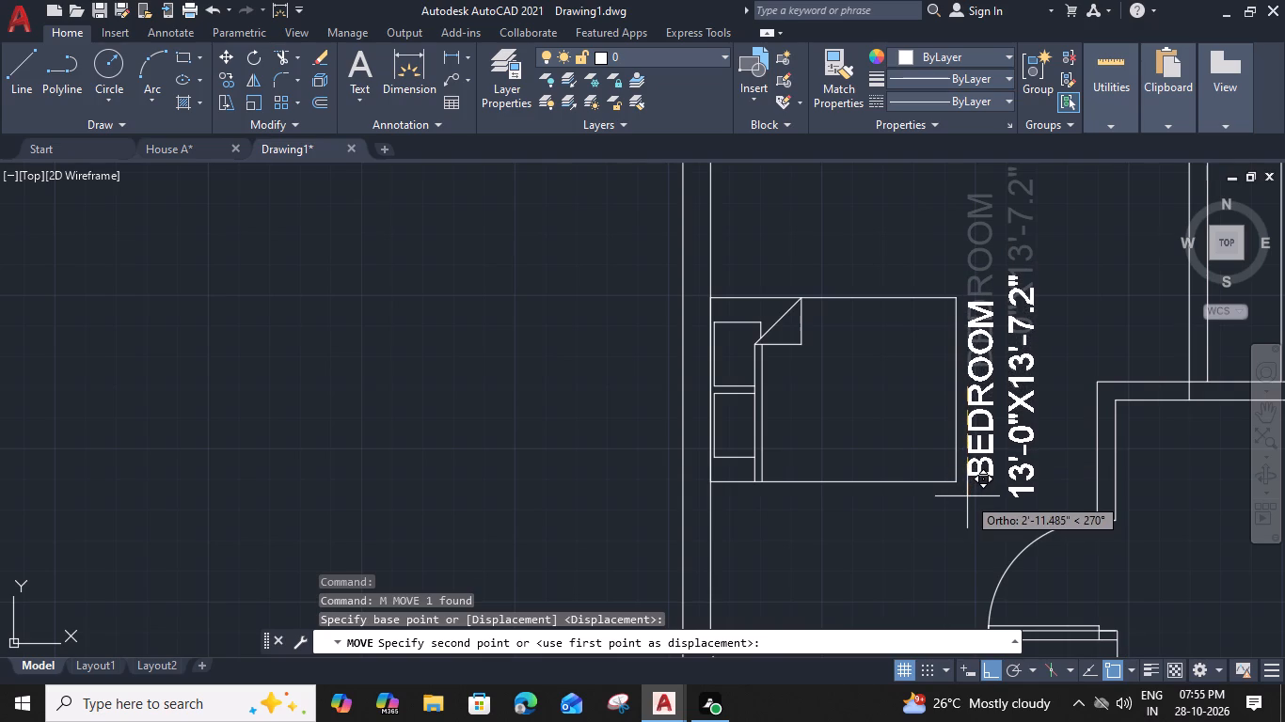
left_click(968, 496)
Draw a freehand upright rectangle on the kitchen's west counter, just inside the counter's two long edges.
scroll(1011, 402, "down", 1)
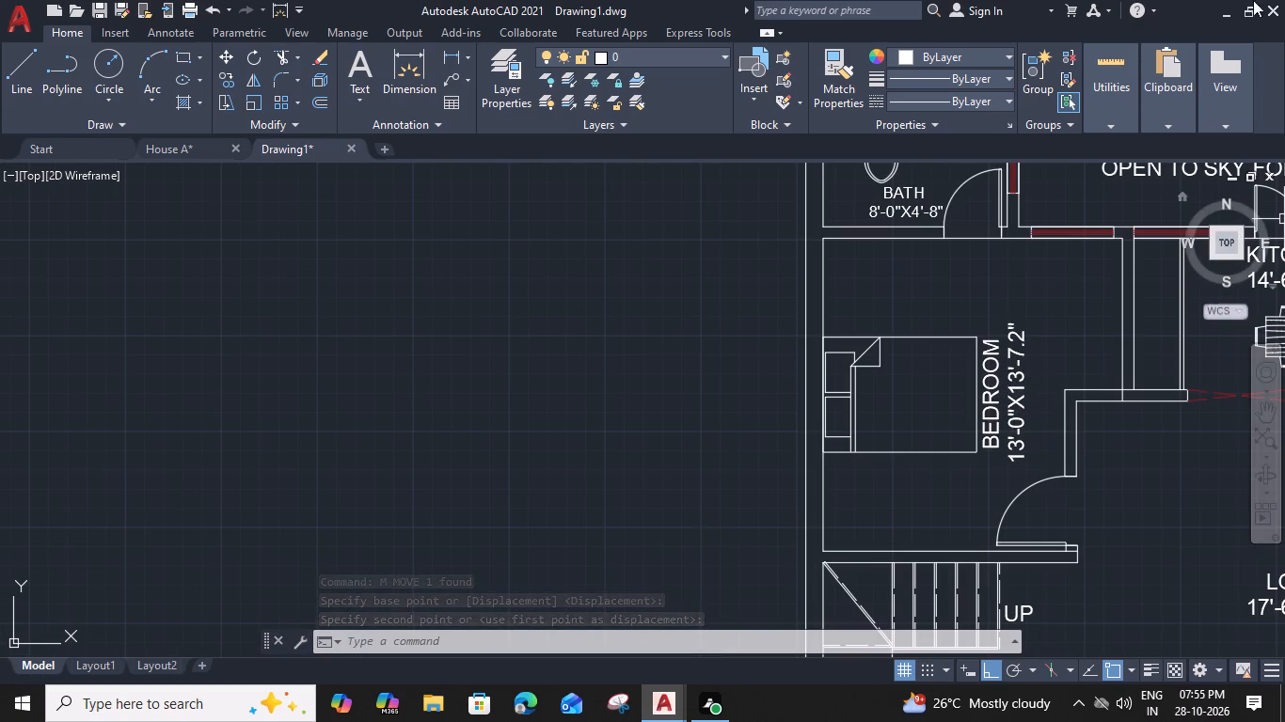
scroll(737, 433, "down", 2)
middle_click_drag(735, 443, 523, 426)
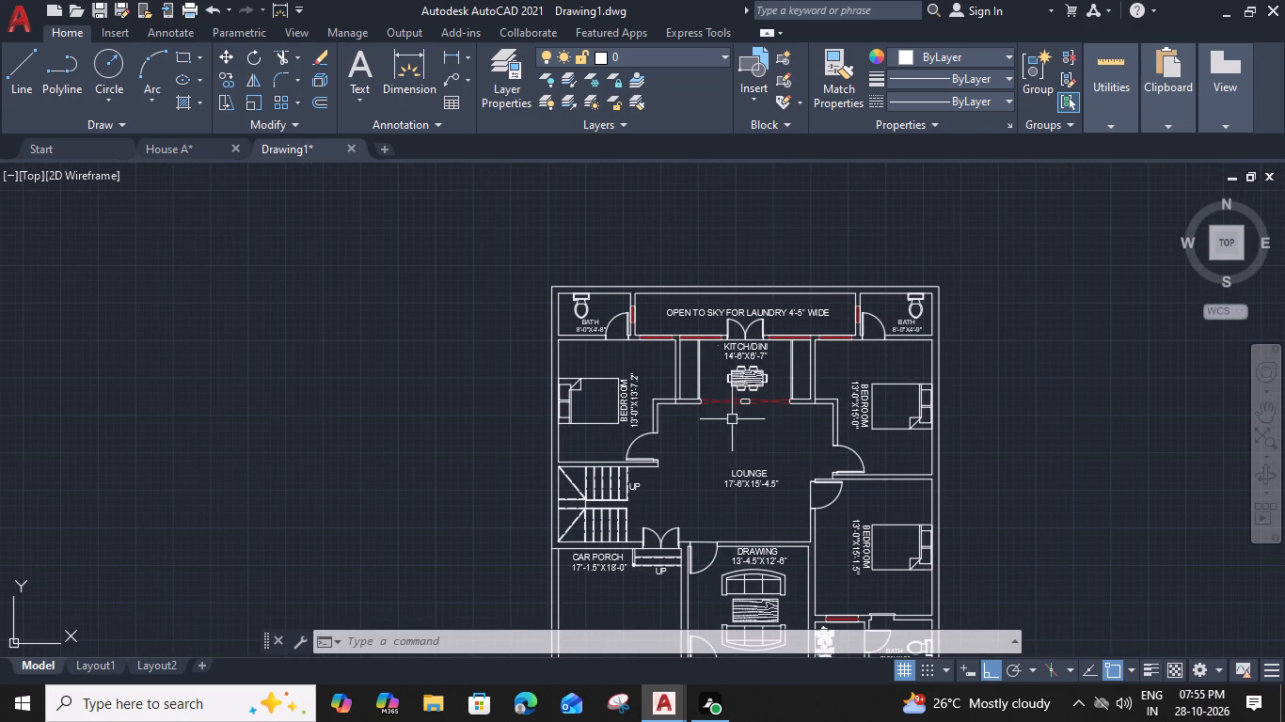
scroll(706, 360, "up", 3)
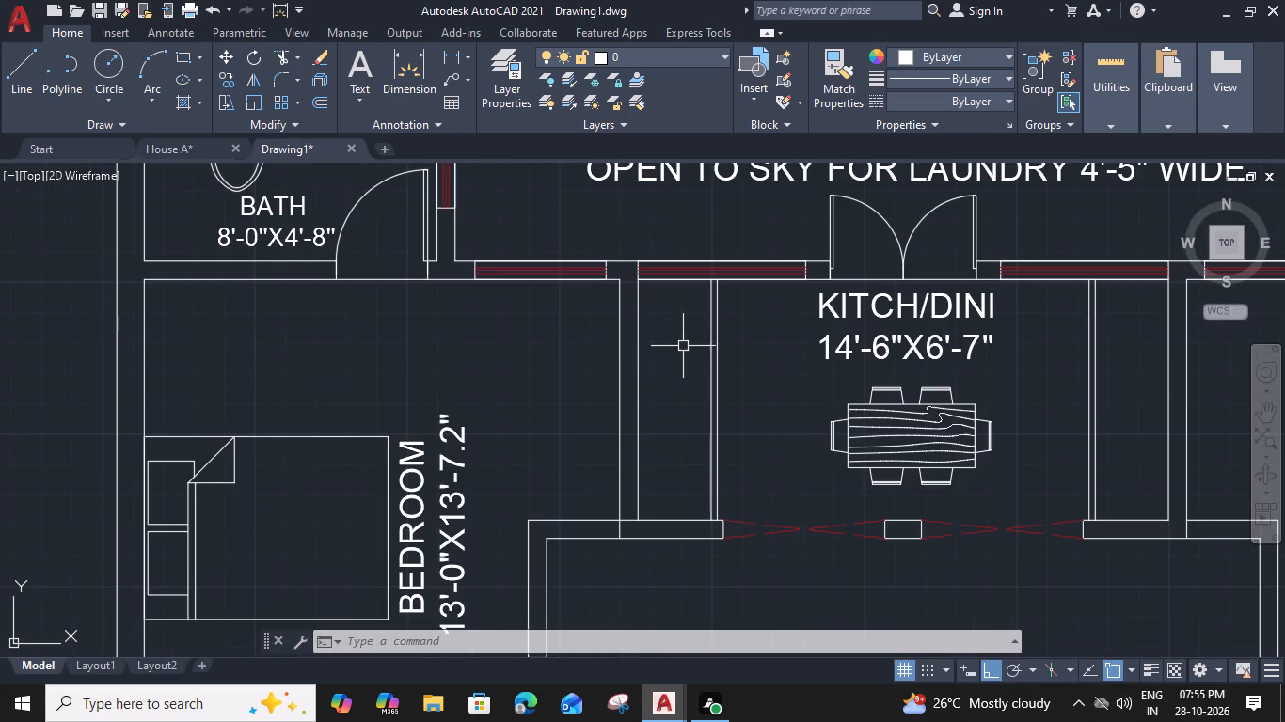
type("RE")
key("c")
key("space")
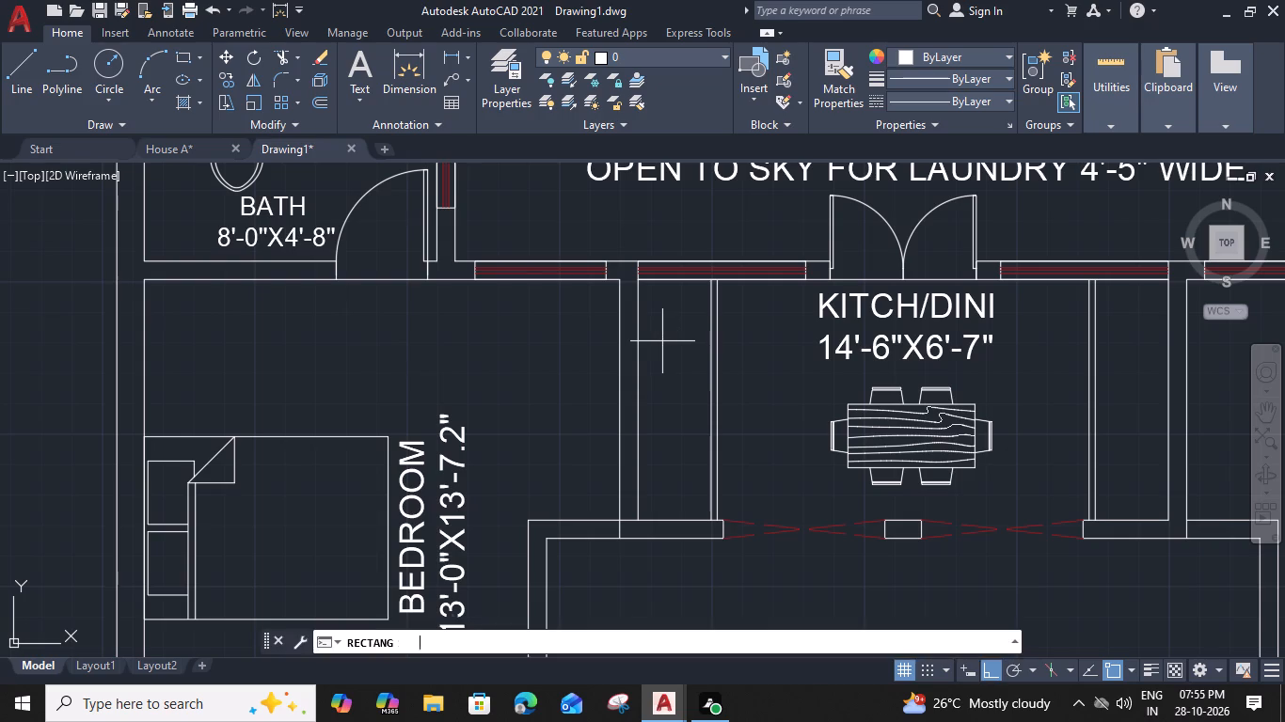
scroll(642, 337, "up", 2)
left_click(642, 330)
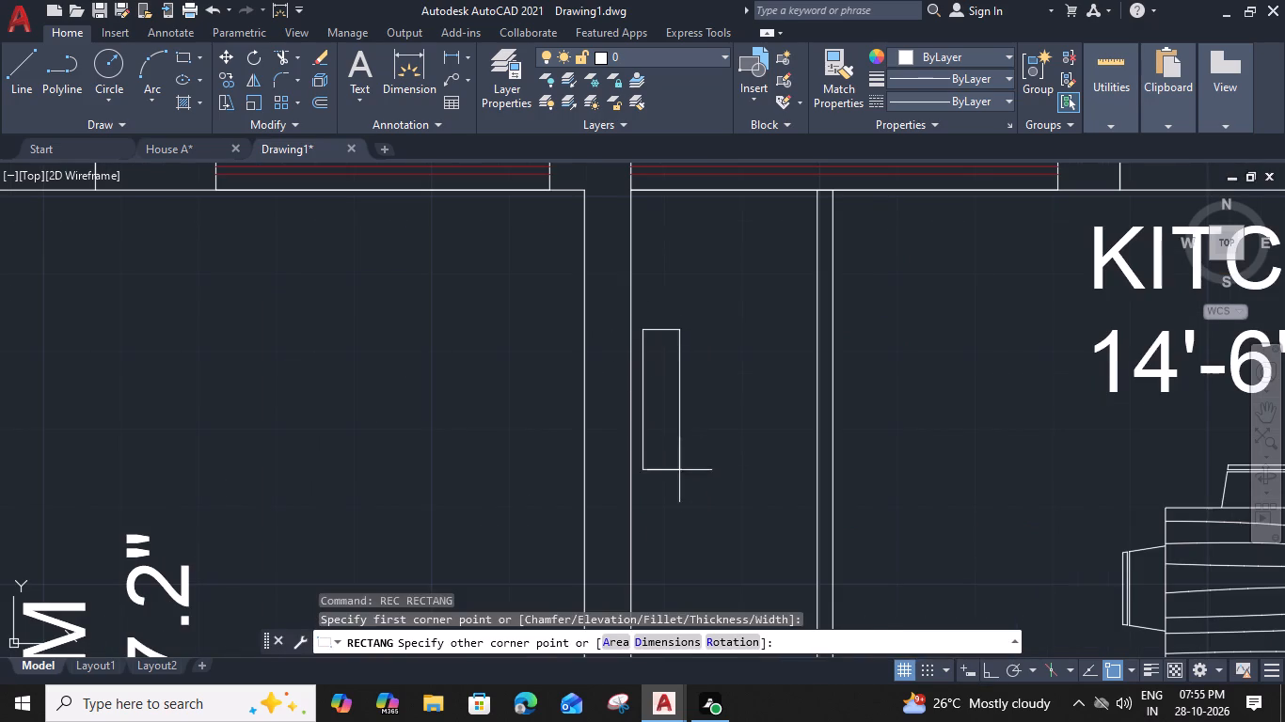
scroll(682, 475, "down", 2)
scroll(717, 505, "up", 1)
middle_click_drag(723, 512, 737, 429)
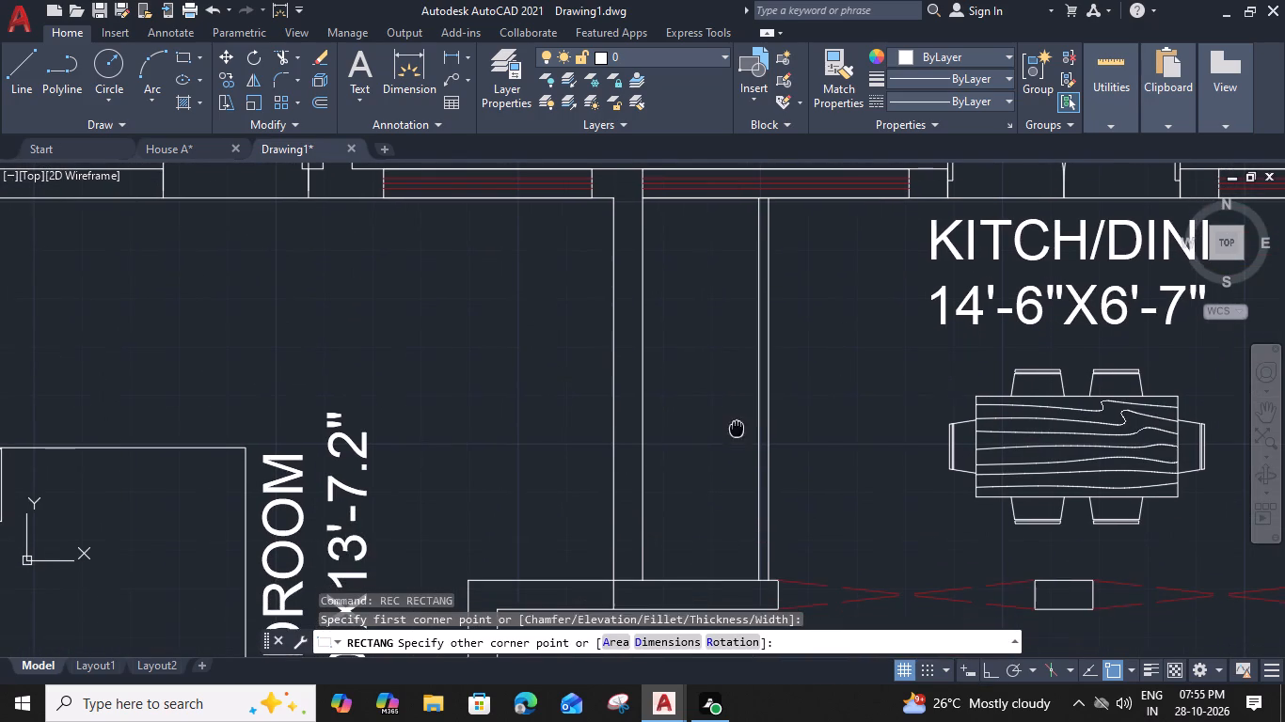
left_click(748, 456)
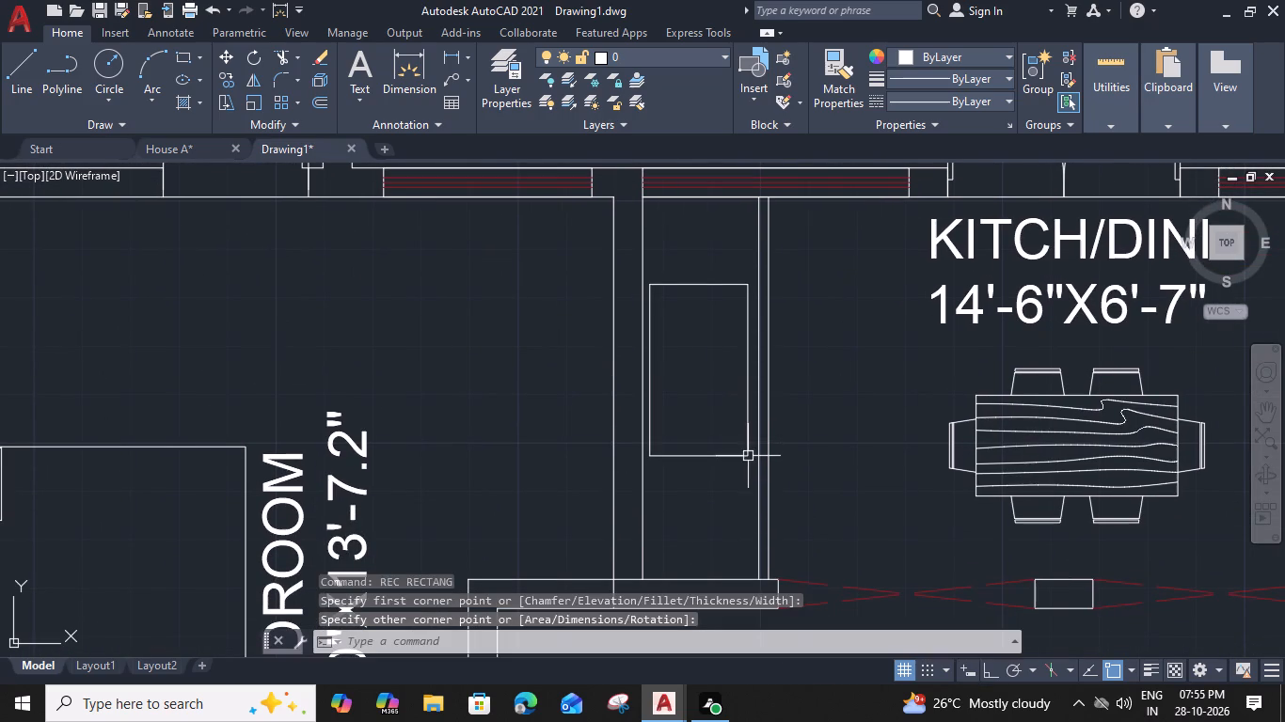
Offset the new counter rectangle 2" inward to form a border.
left_click(730, 458)
key("o")
key("space")
key("2")
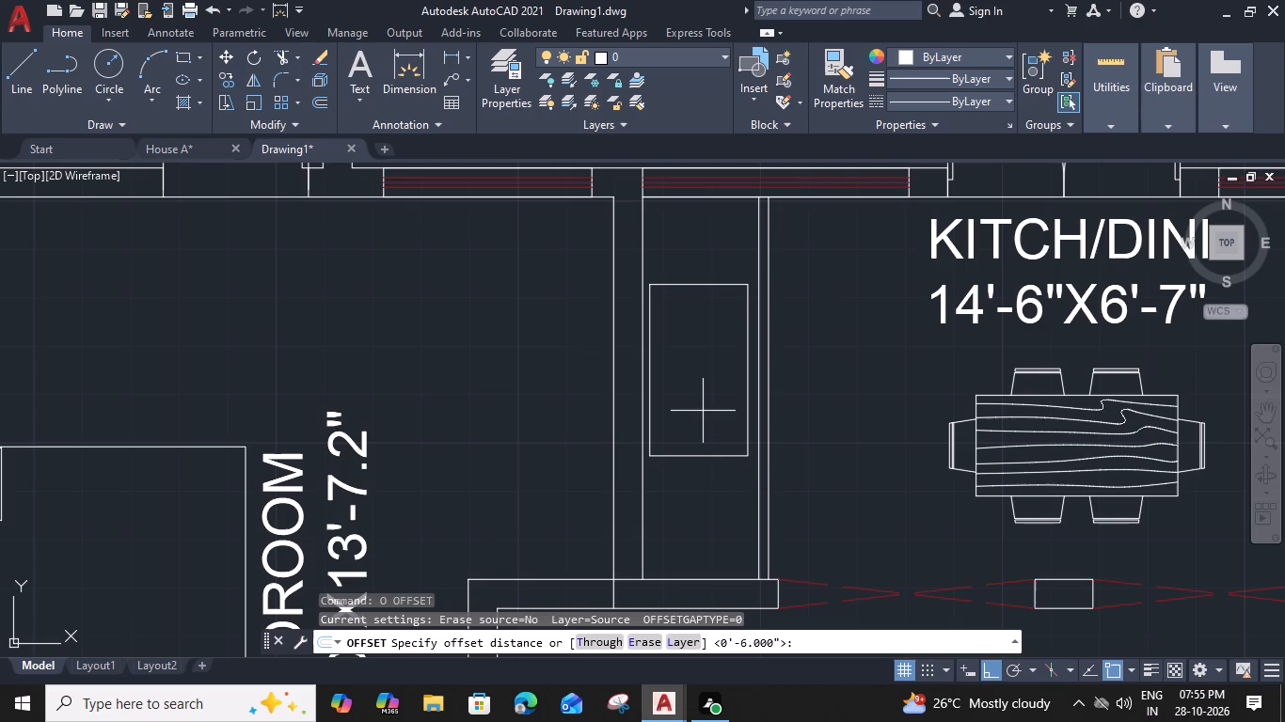
key("shift+quotedbl")
key("Return")
left_click(688, 386)
key("Escape")
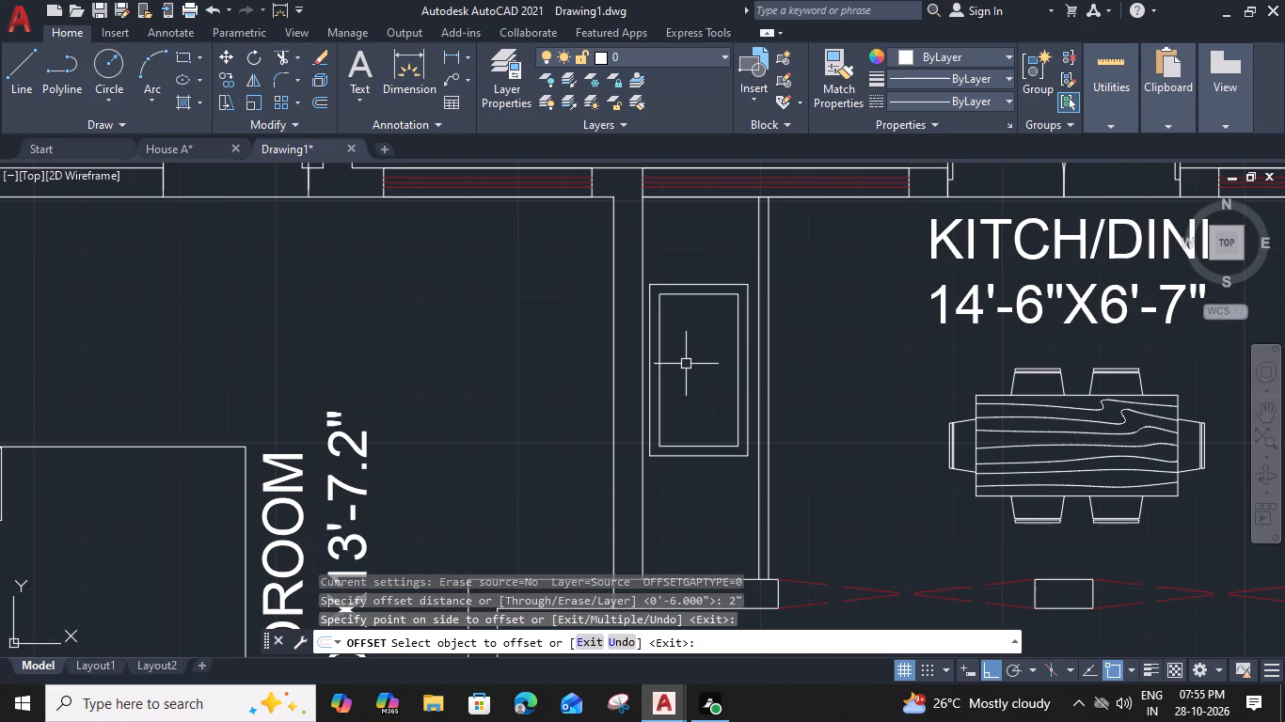
Join the inner and outer rectangles with diagonal lines at the northeast and northwest corners.
key("l")
key("space")
scroll(753, 264, "up", 2)
left_click(720, 347)
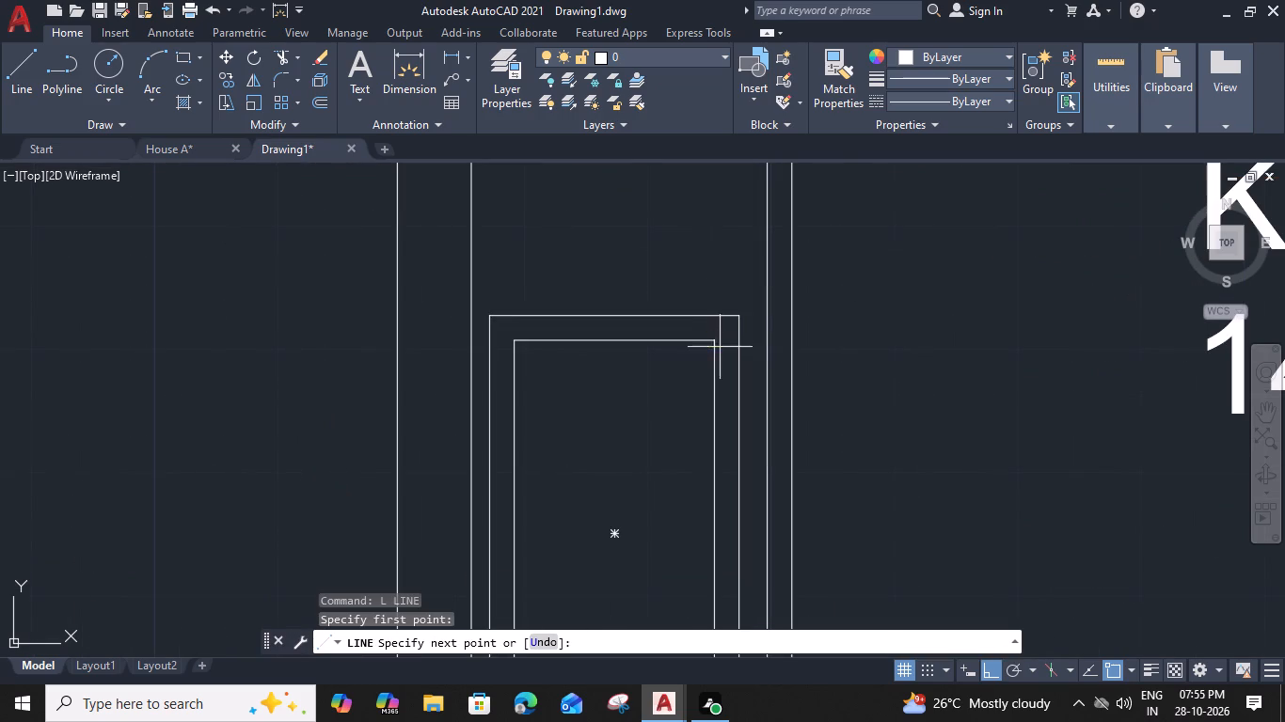
left_click(740, 318)
key("space")
key("space")
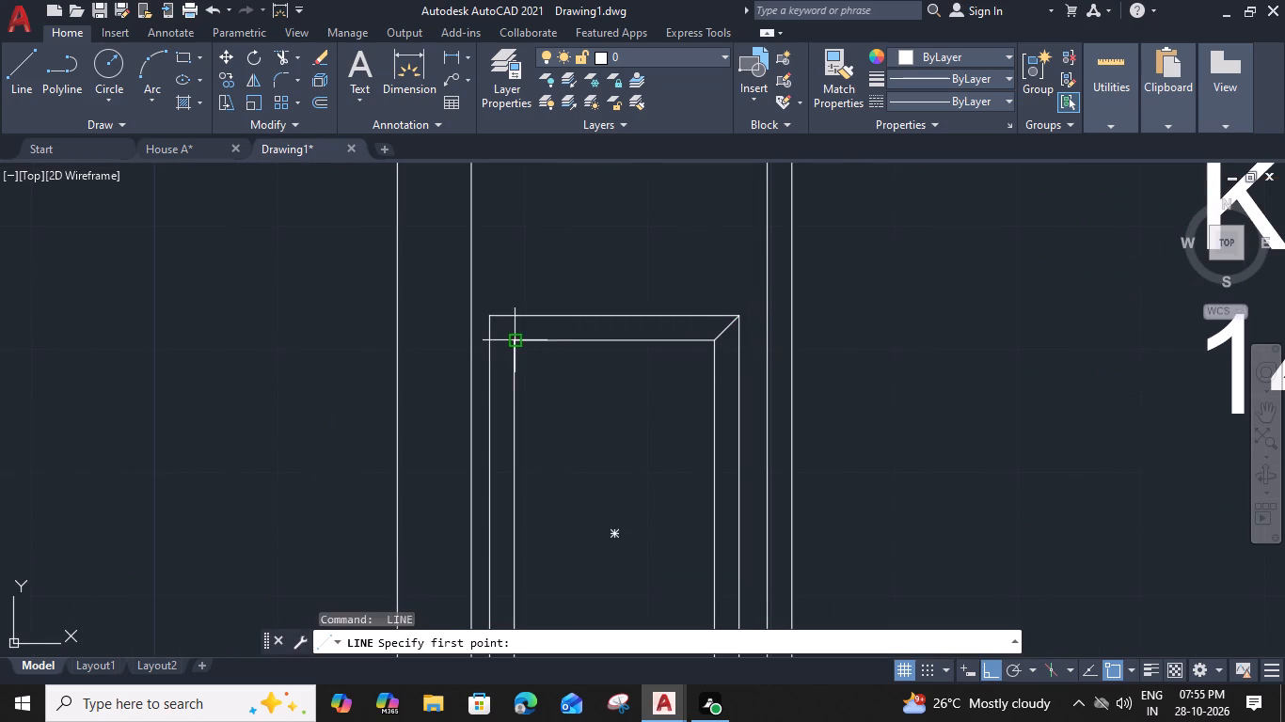
left_click(511, 344)
left_click(484, 318)
key("space")
Join the inner and outer rectangles with diagonal lines at the southwest and southeast corners.
middle_click_drag(572, 466, 618, 301)
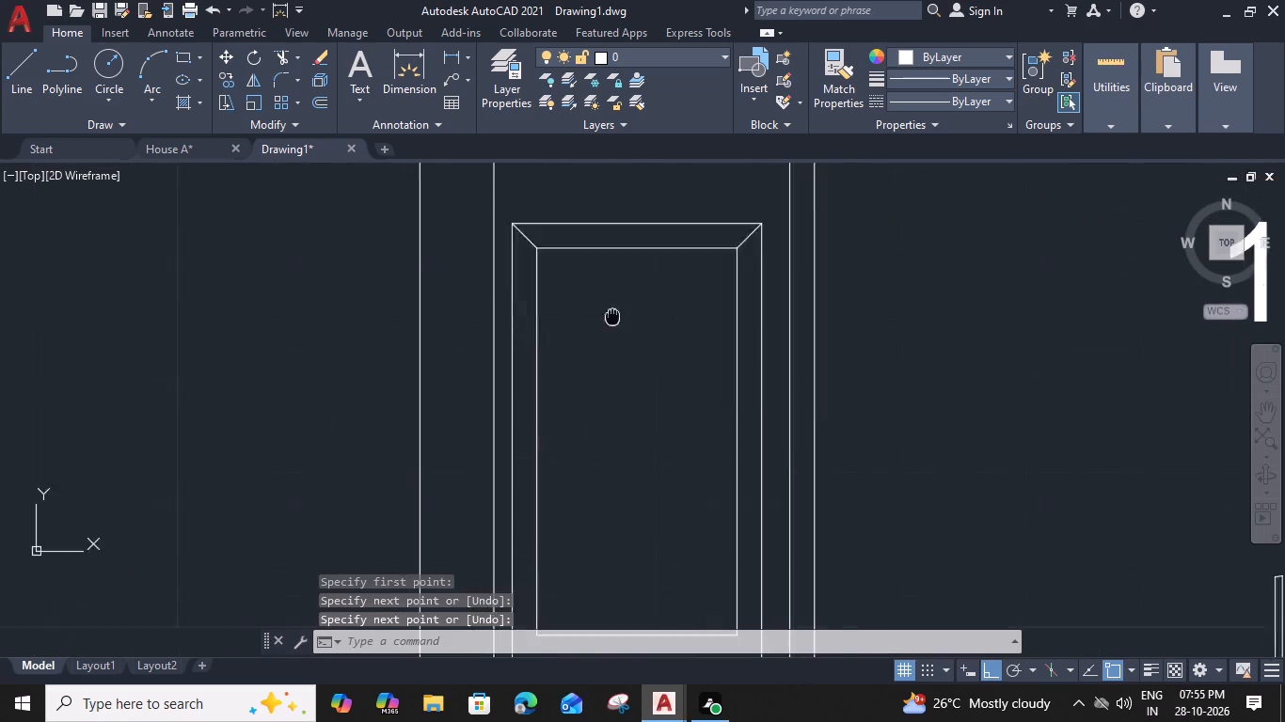
middle_click_drag(618, 301, 659, 154)
key("space")
left_click(603, 417)
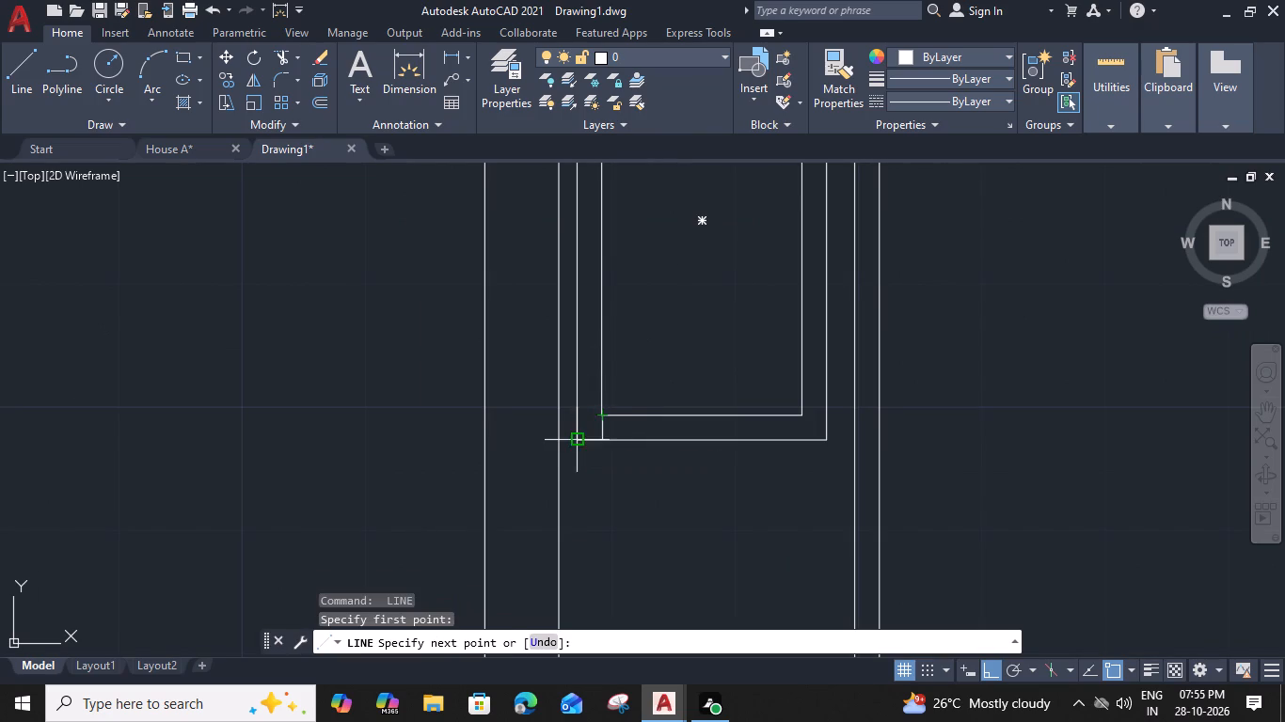
left_click(574, 442)
key("space")
key("space")
left_click(804, 419)
left_click(825, 440)
key("space")
Draw a freehand circle inside the southern part of the inner rectangle as the first burner.
middle_click_drag(671, 308, 666, 380)
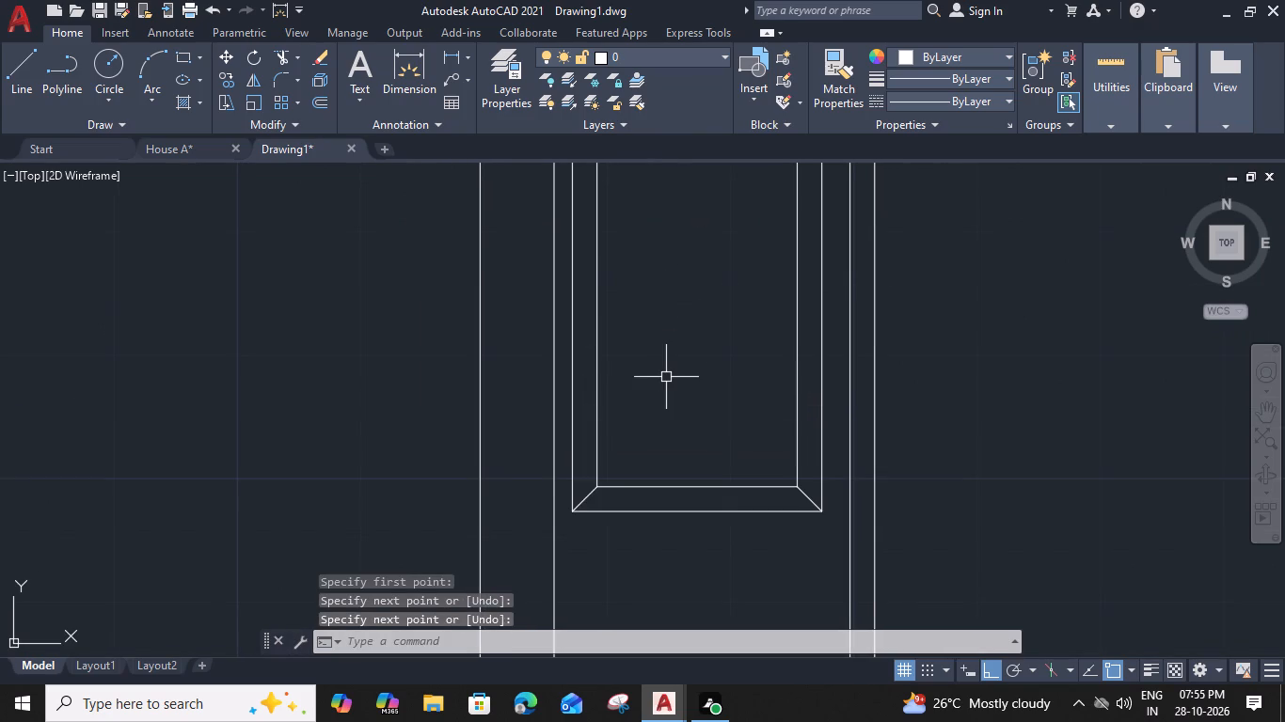
type("C")
key("space")
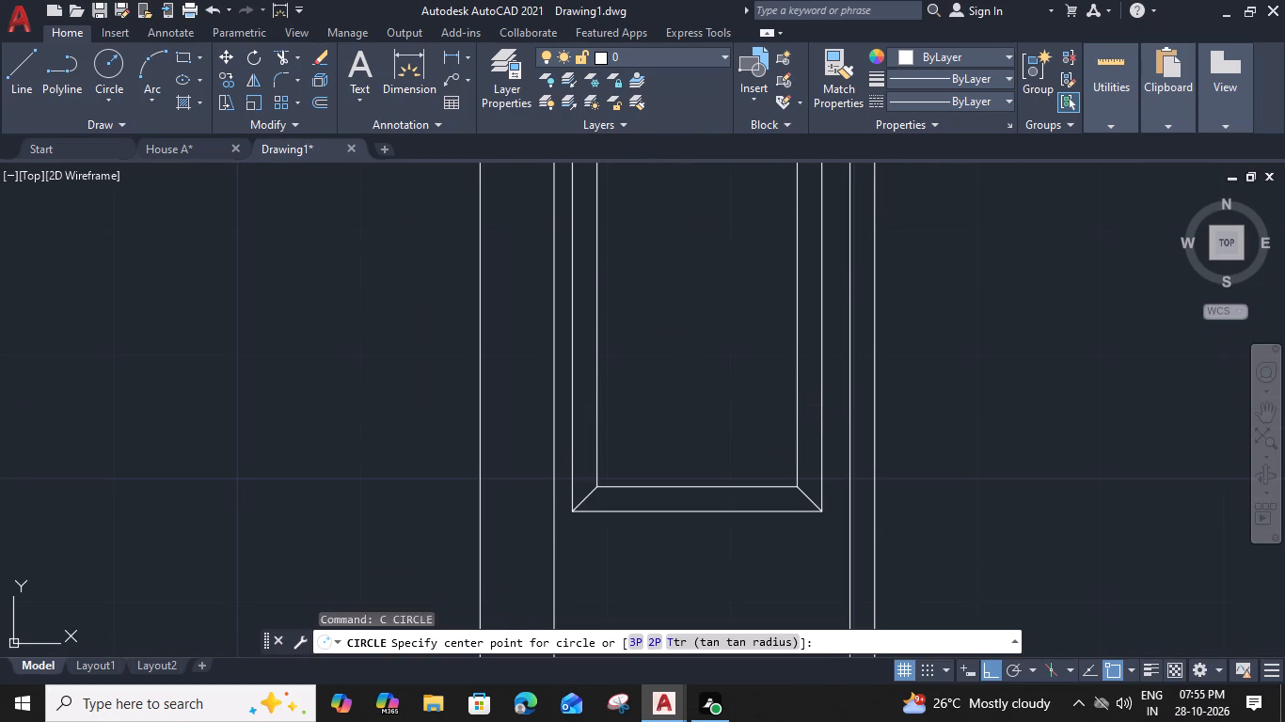
left_click(692, 383)
left_click(745, 382)
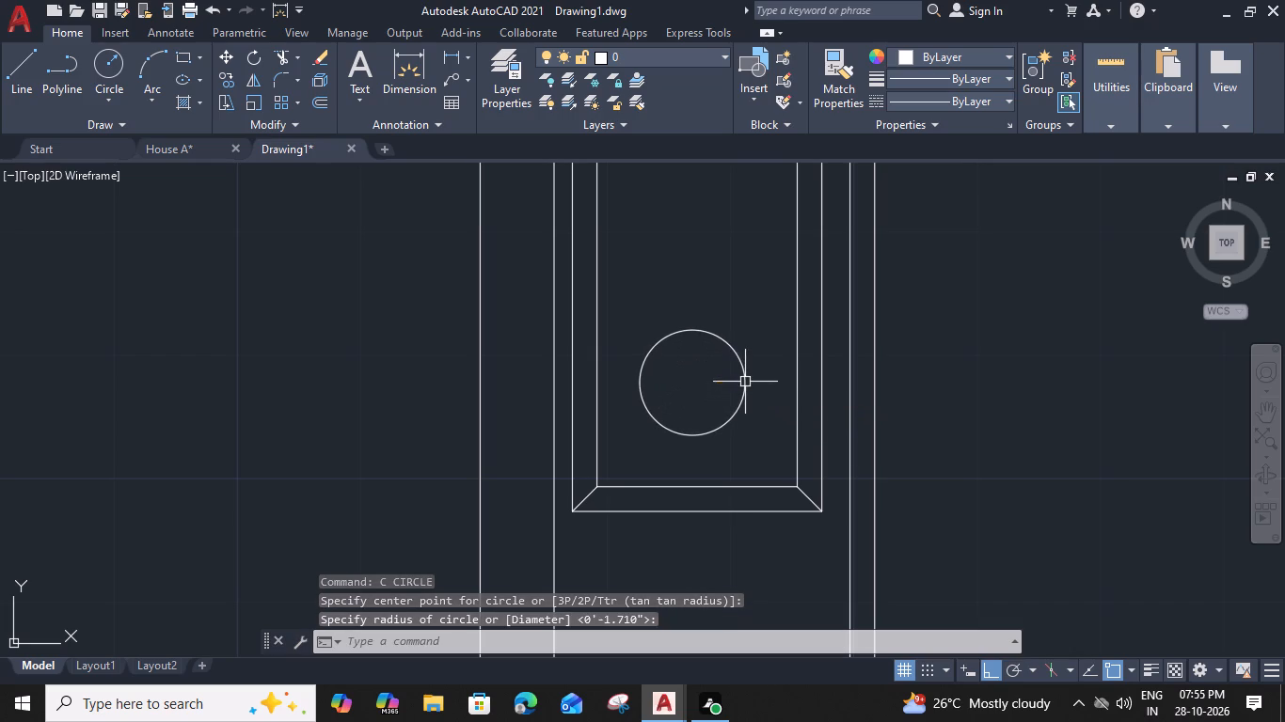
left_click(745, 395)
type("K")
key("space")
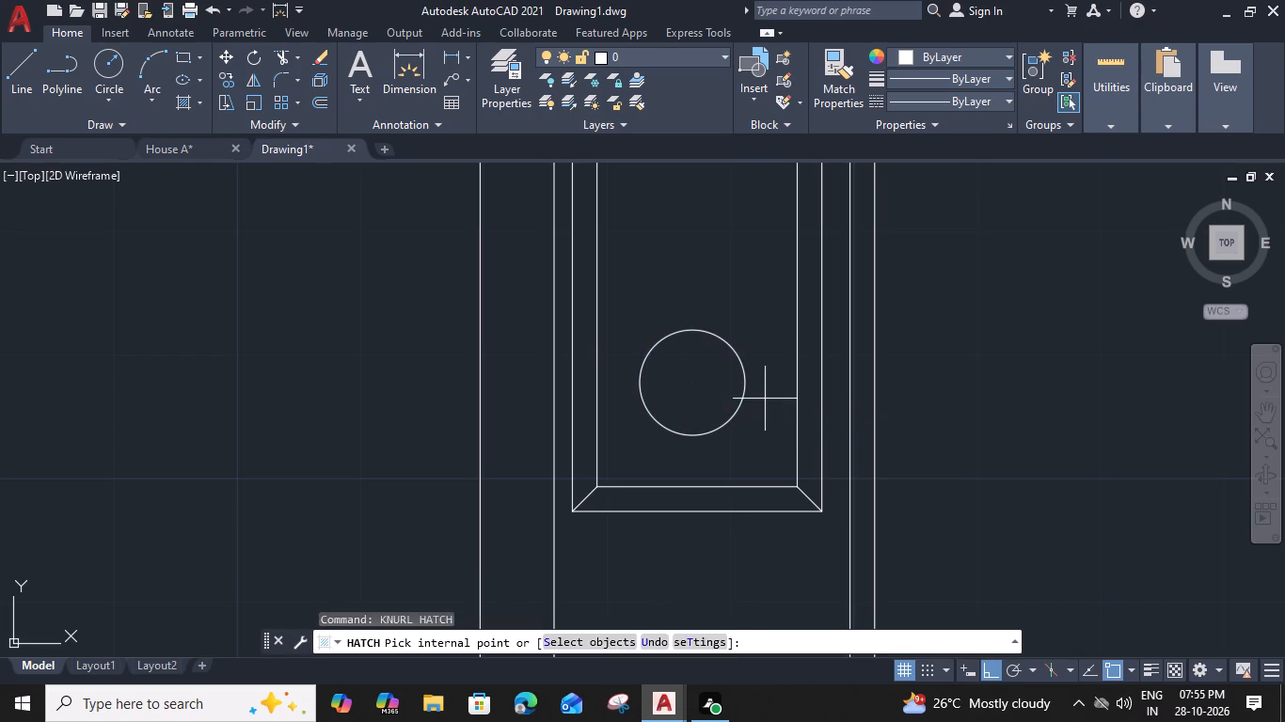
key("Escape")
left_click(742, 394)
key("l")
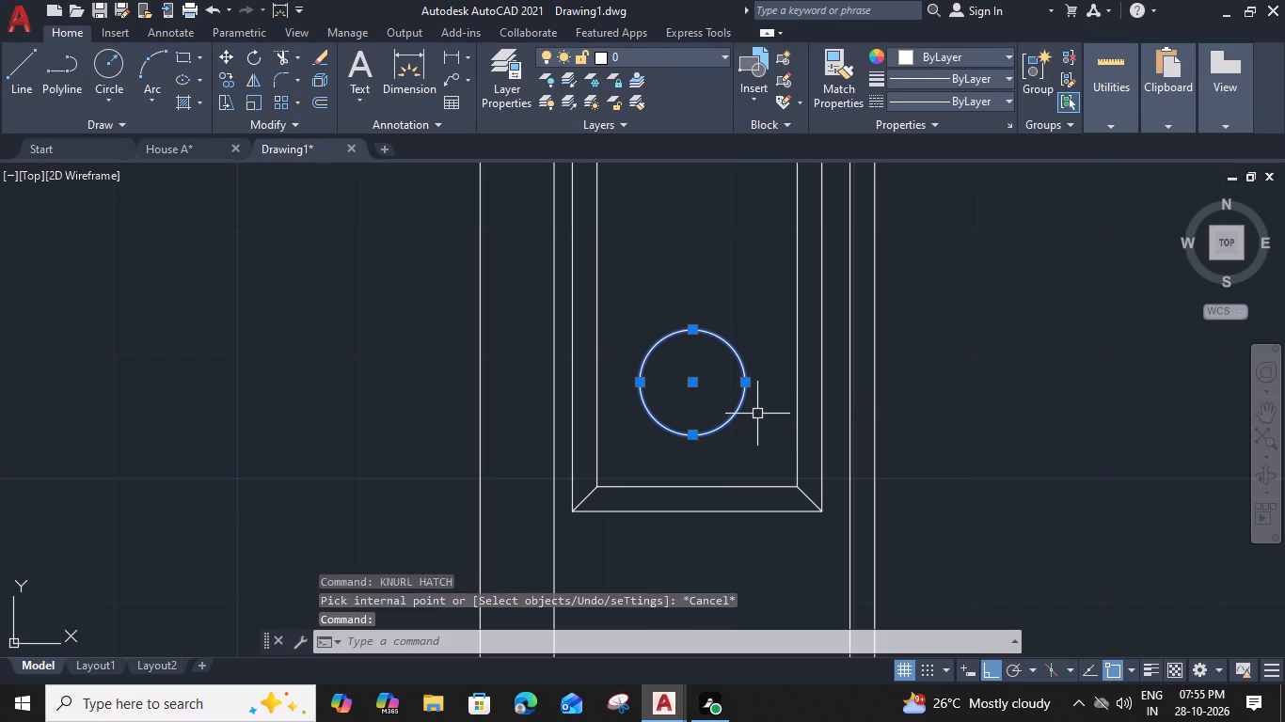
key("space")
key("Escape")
Move the burner circle about 0.86" east to centre it between the inner rectangle's sides.
left_click(744, 402)
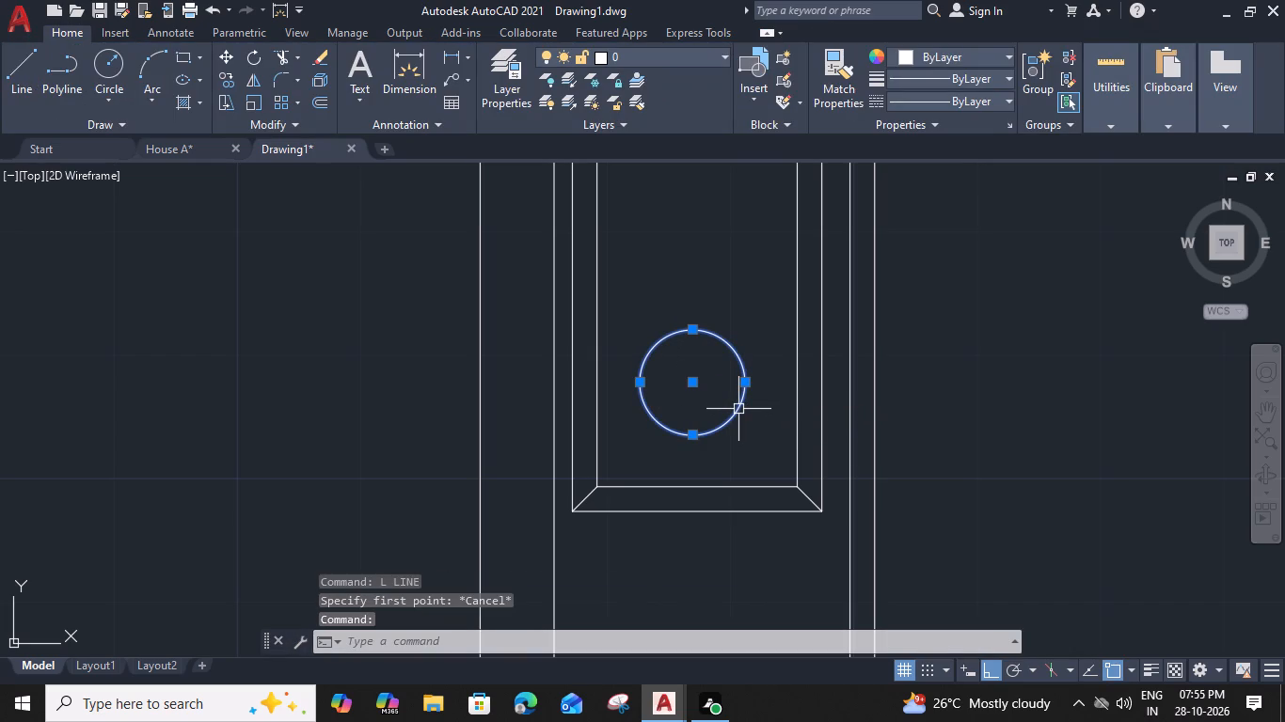
key("m")
key("space")
left_click(747, 387)
scroll(755, 387, "up", 1)
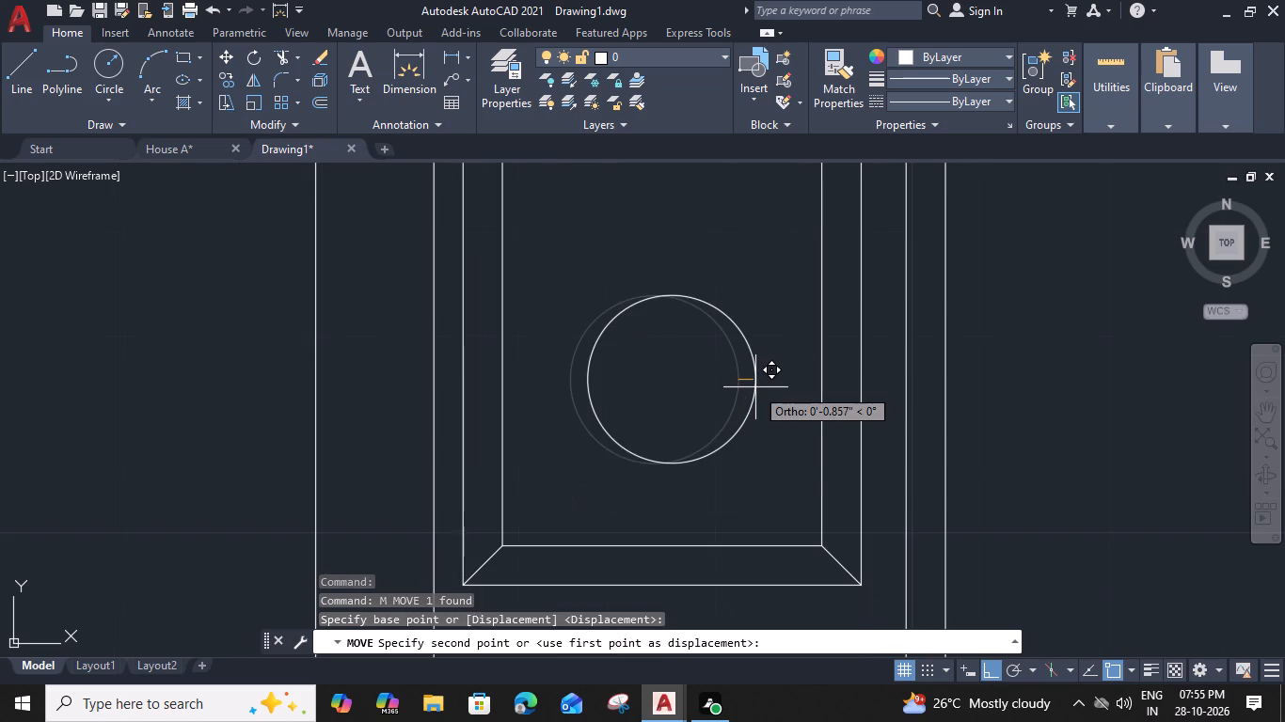
left_click(755, 387)
Enlarge the burner circle slightly by stretching its southern quadrant point outward.
left_click(690, 461)
left_click(674, 463)
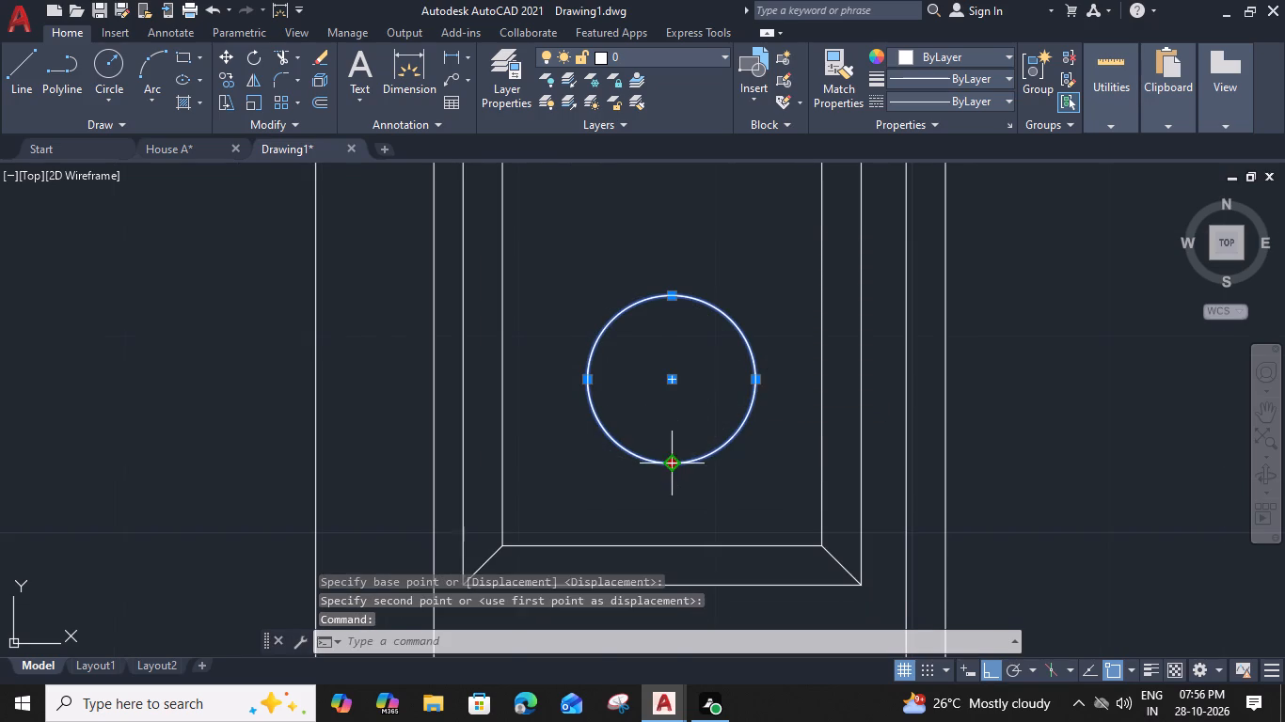
left_click(674, 478)
Offset the burner circle at 1" spacing, once outward and three times successively inward.
type("O 1\"")
key("Return")
left_click(683, 403)
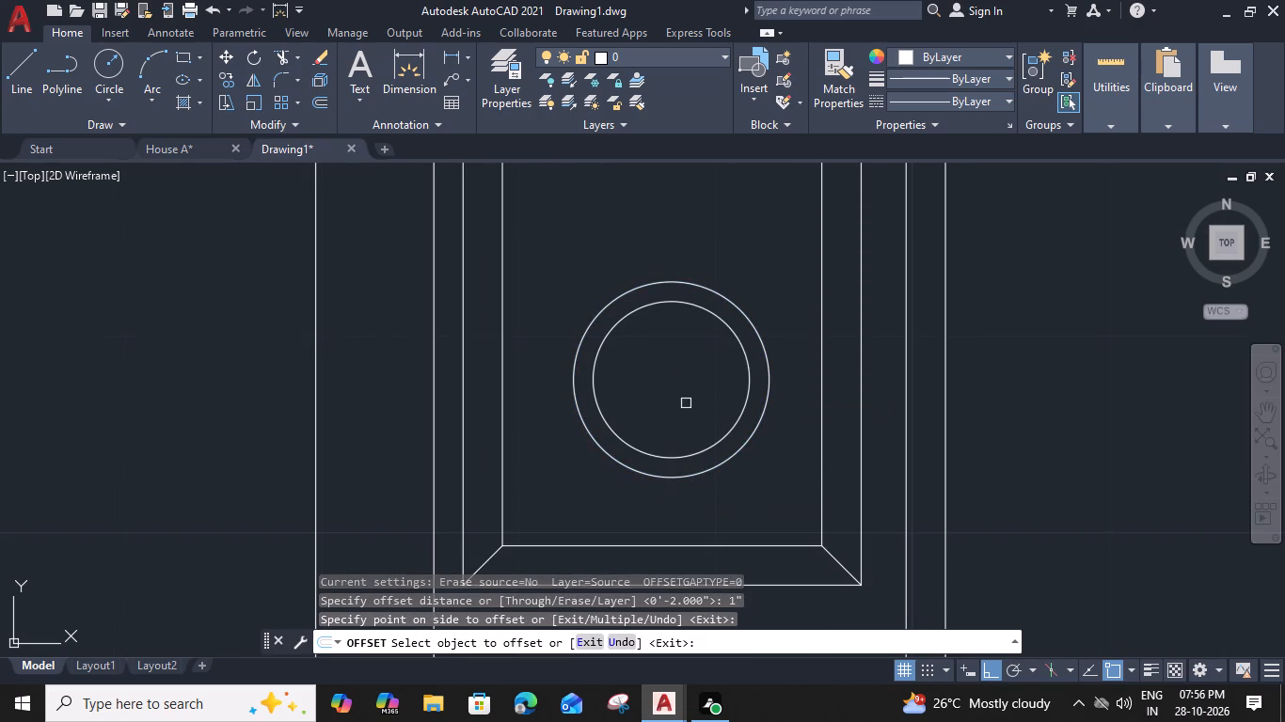
left_click(723, 463)
left_click(729, 479)
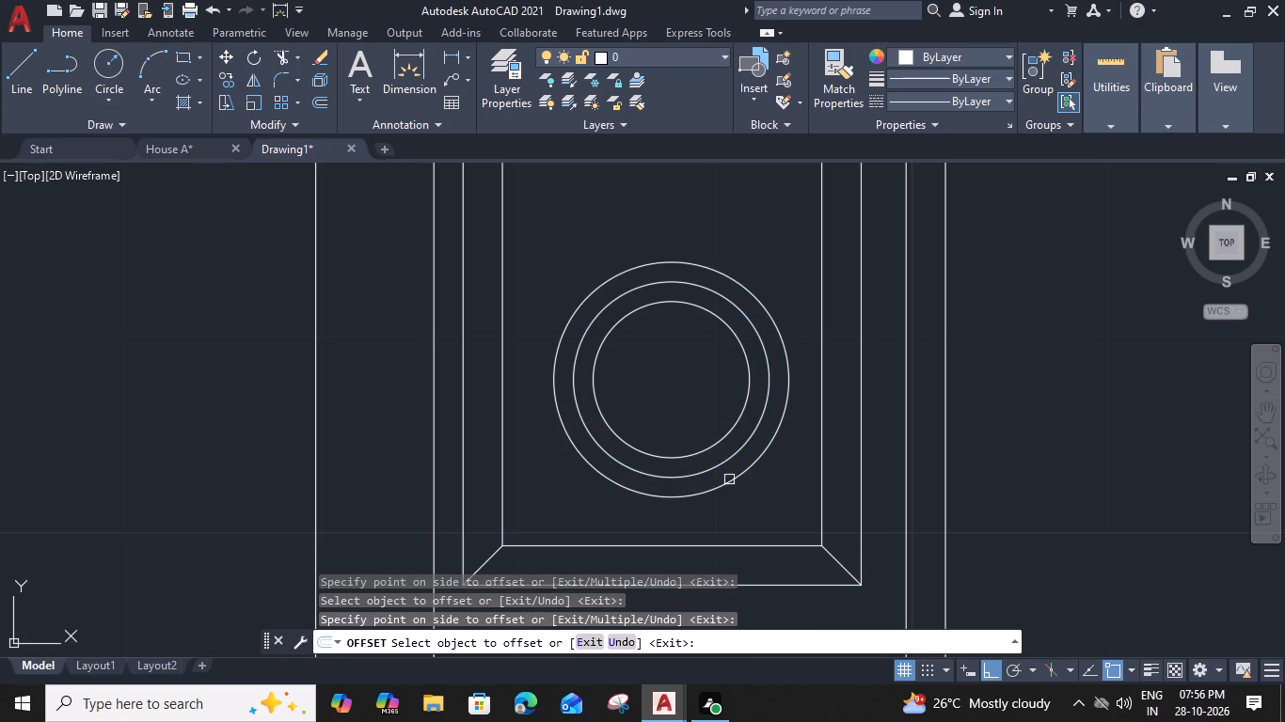
left_click(717, 445)
left_click(678, 409)
left_click(695, 428)
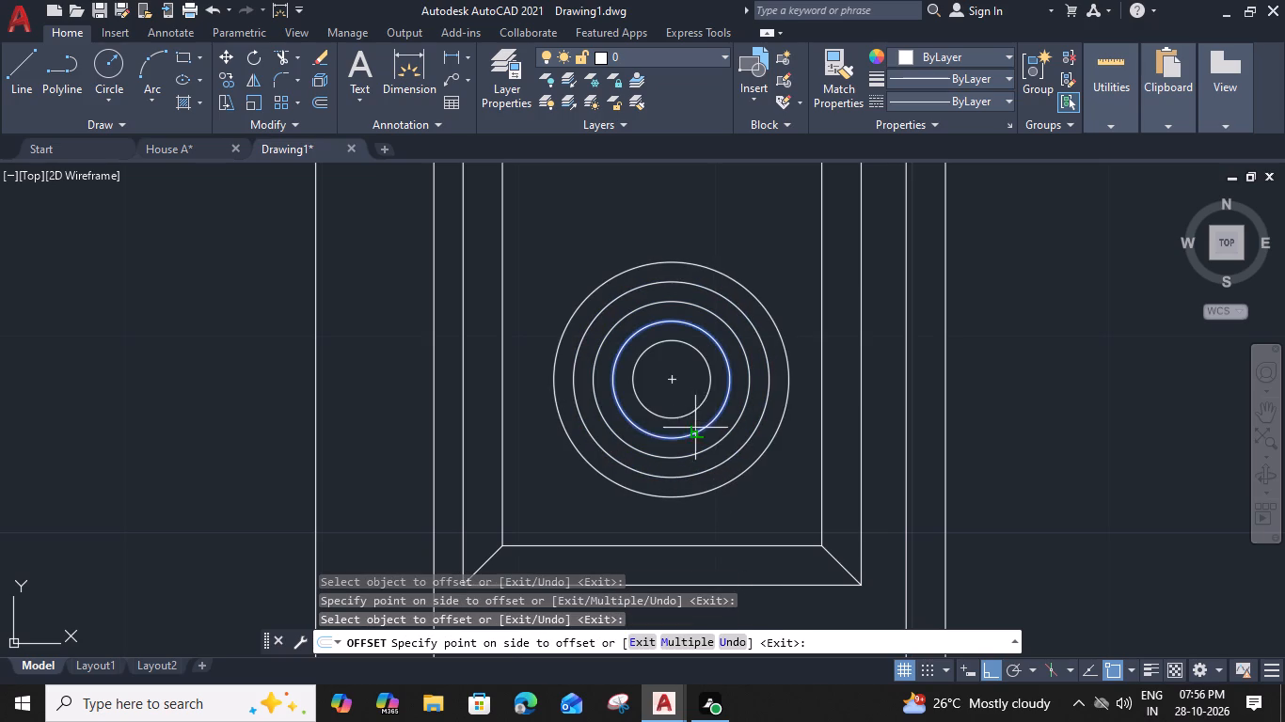
left_click(683, 405)
key("Escape")
Erase the middle one of the five concentric burner circles.
left_click(734, 432)
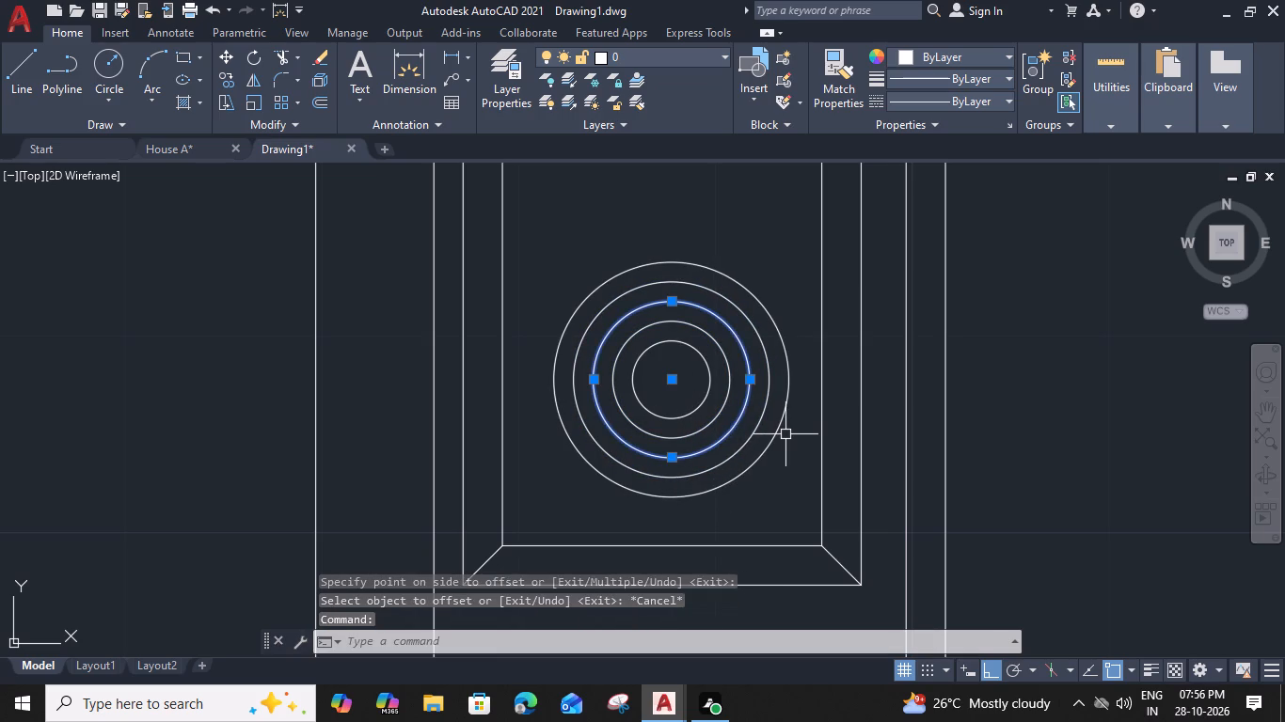
key("Delete")
Draw a horizontal line across the outer burner circle and a vertical line through its centre, running slightly past its north edge.
key("l")
key("space")
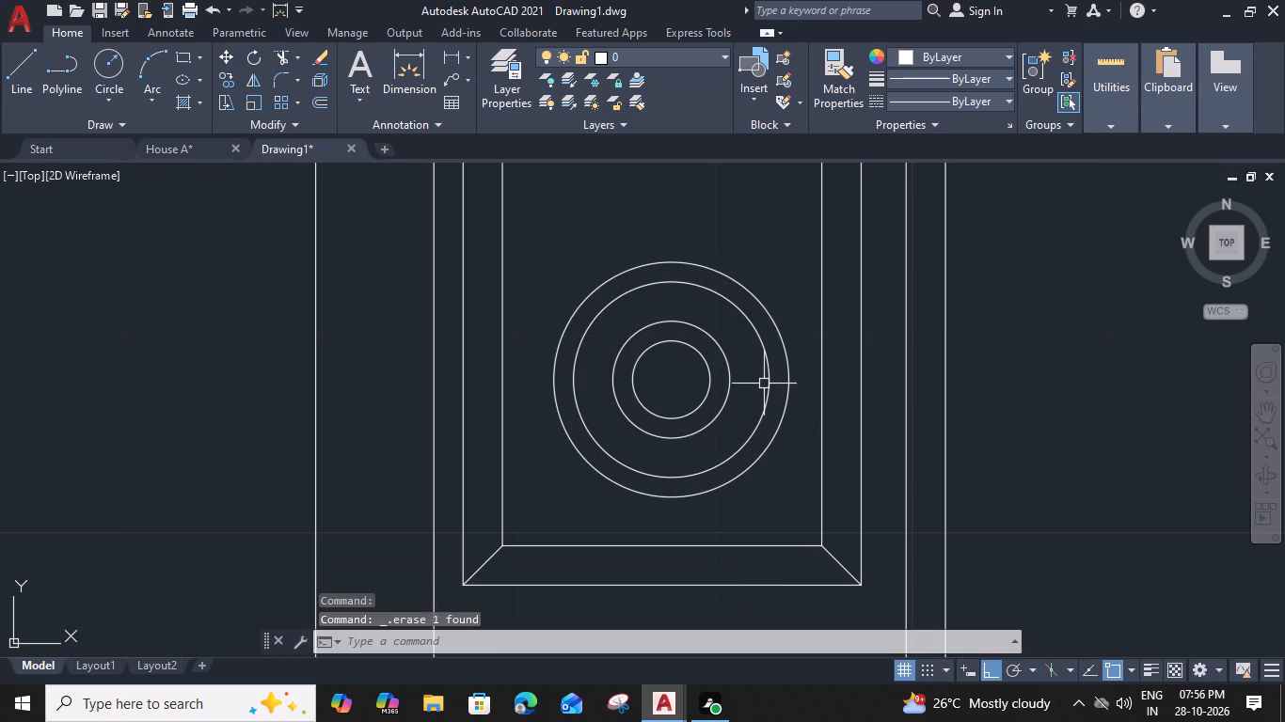
left_click(556, 375)
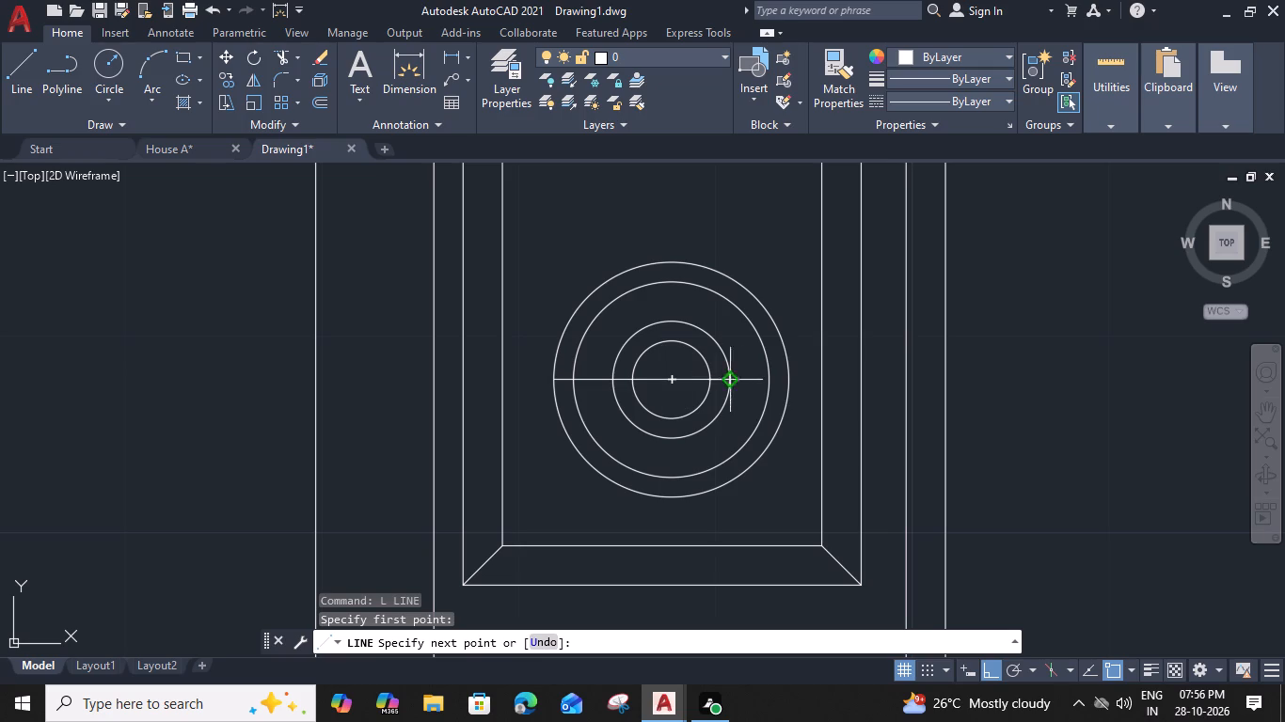
left_click(788, 384)
key("space")
key("space")
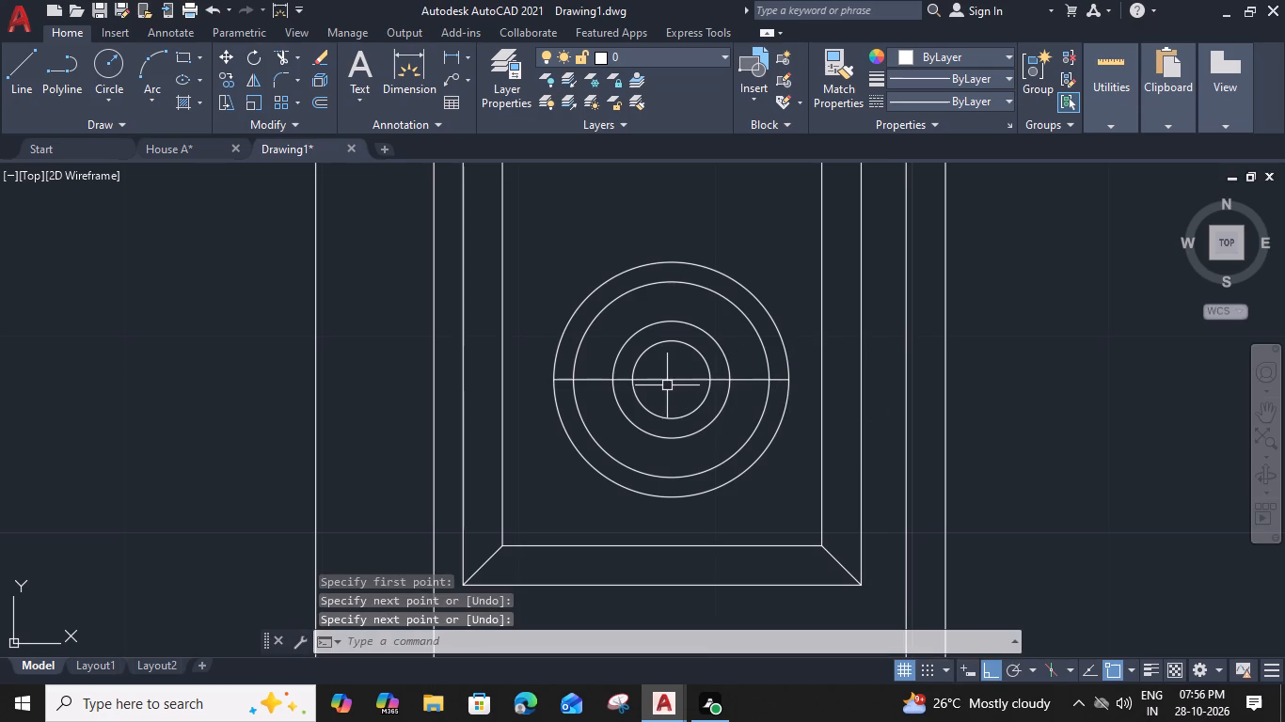
left_click(672, 503)
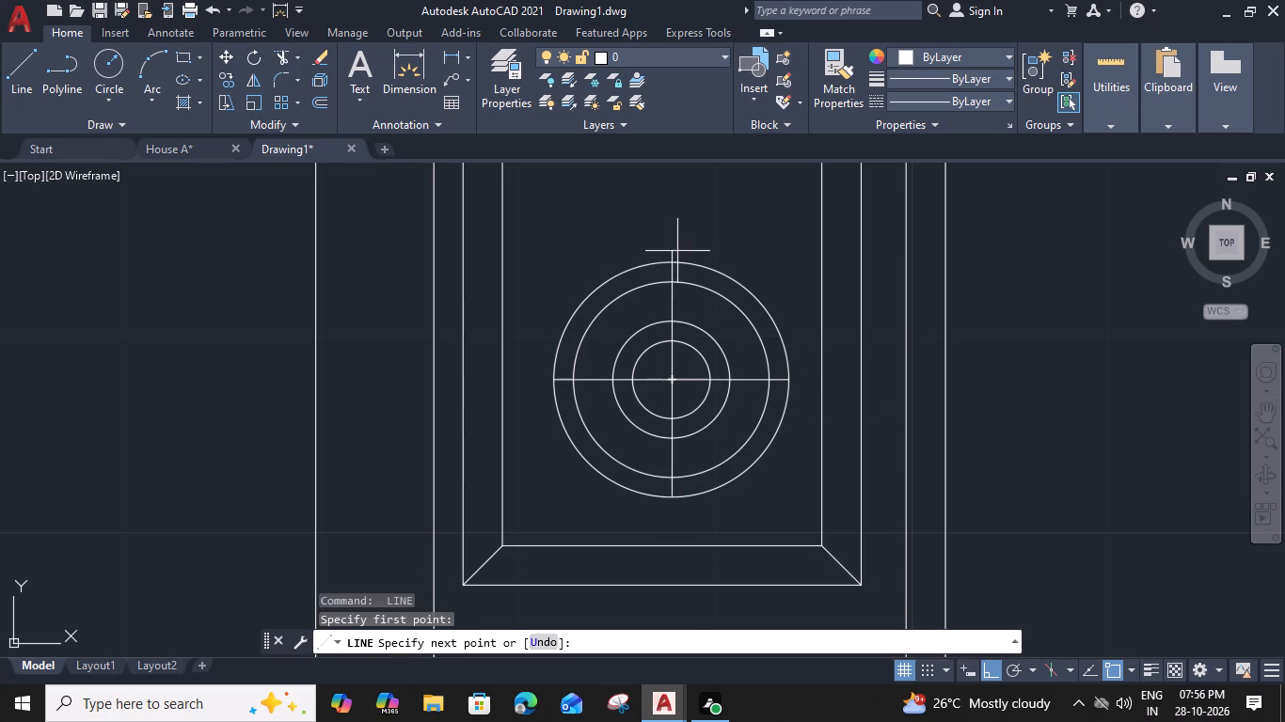
left_click(677, 251)
key("space")
key("Escape")
Trim the vertical line's excess beyond the outer circle's north edge.
type("TR")
key("space")
left_click(675, 255)
key("Escape")
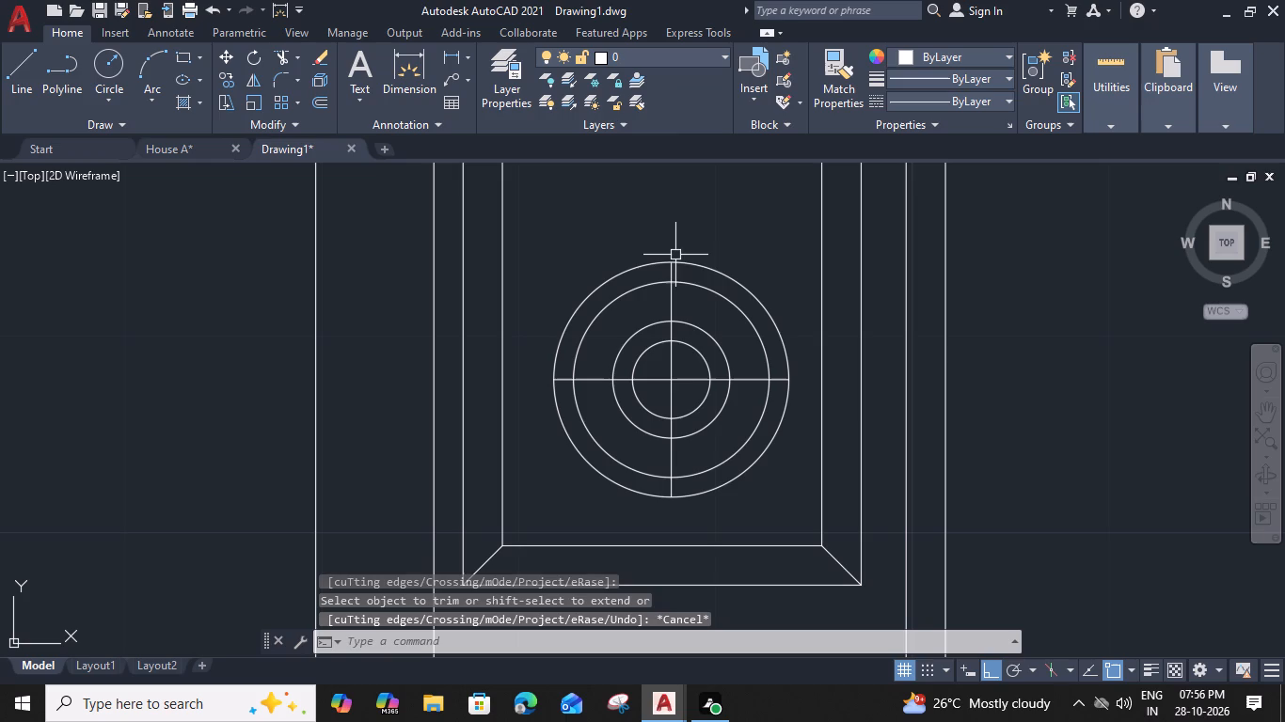
Offset the burner's horizontal centre line 0.6" to both its north and south sides.
left_click(684, 378)
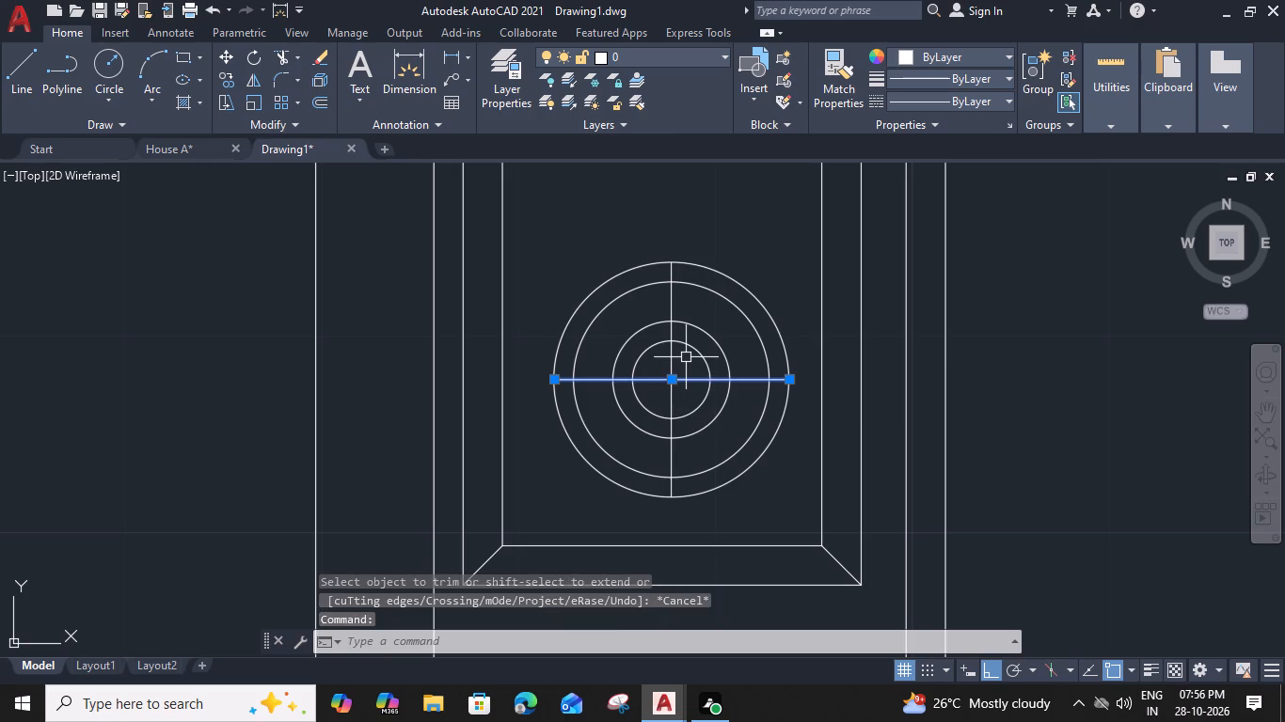
type("O")
key("space")
key("0")
type(".6")
key("shift+quotedbl")
key("Return")
left_click(695, 332)
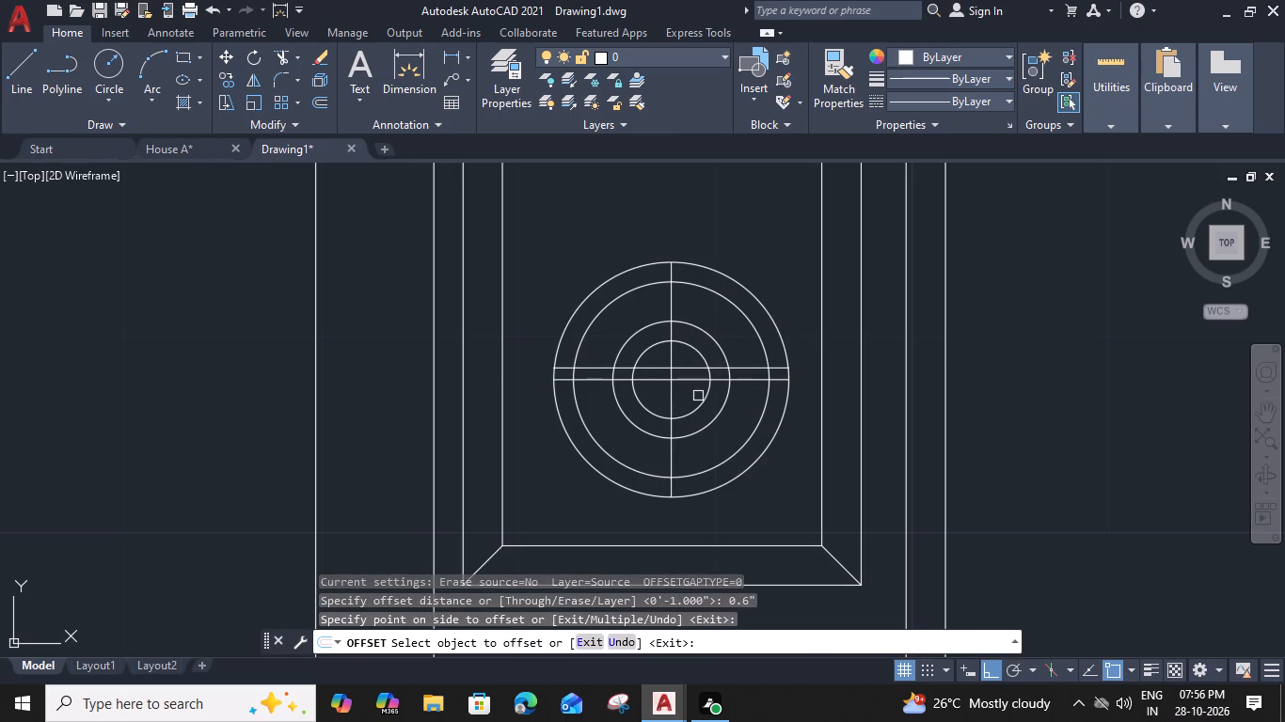
scroll(698, 397, "up", 1)
left_click(695, 365)
left_click(688, 418)
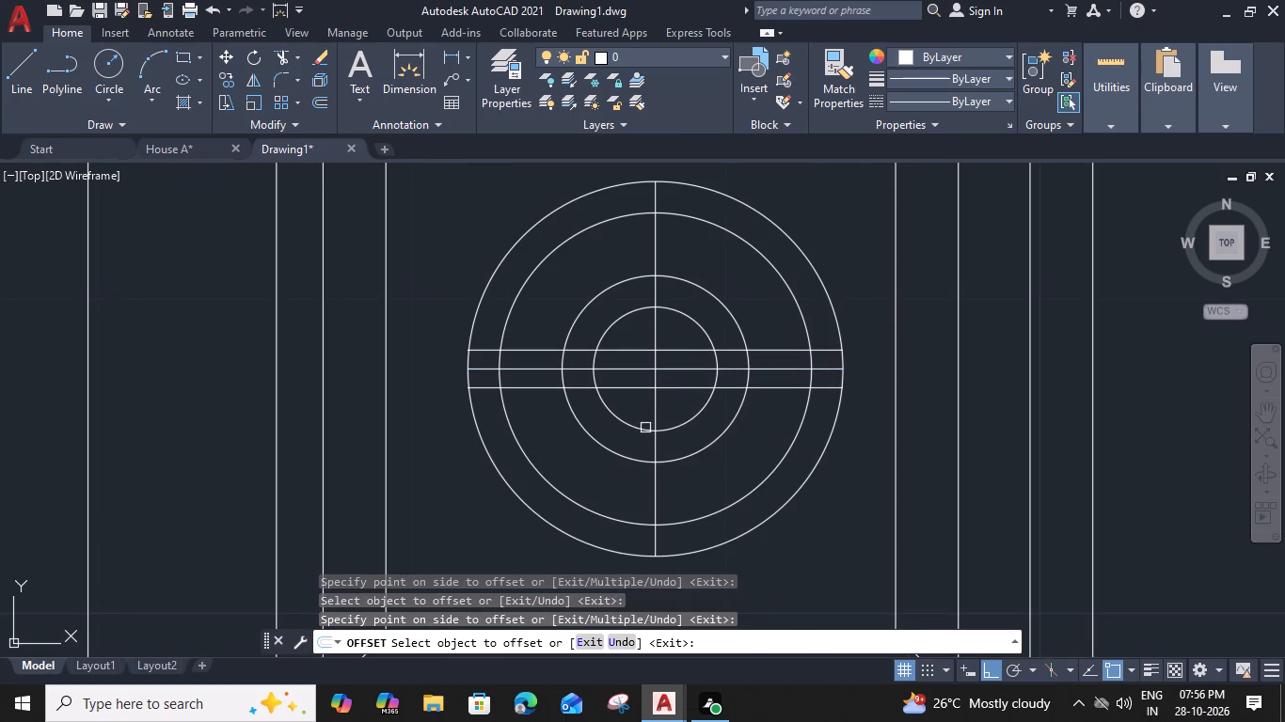
Offset the burner's vertical centre line 0.6" to both its west and east sides.
left_click(654, 420)
left_click(624, 419)
left_click(659, 408)
left_click(685, 411)
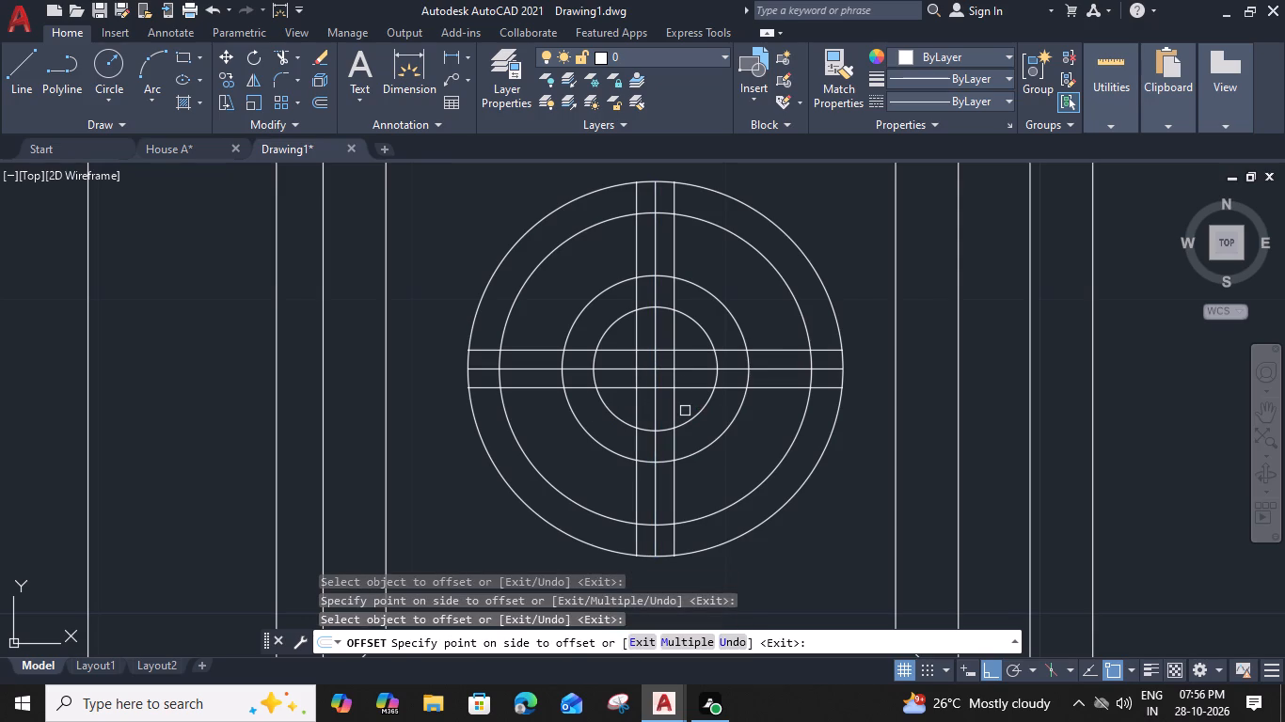
Offset the burner's two outer horizontal and two outer vertical lines 0.2" outward, away from the centre.
key("Escape")
left_click(690, 391)
type("O 0.")
type("2\"")
key("Return")
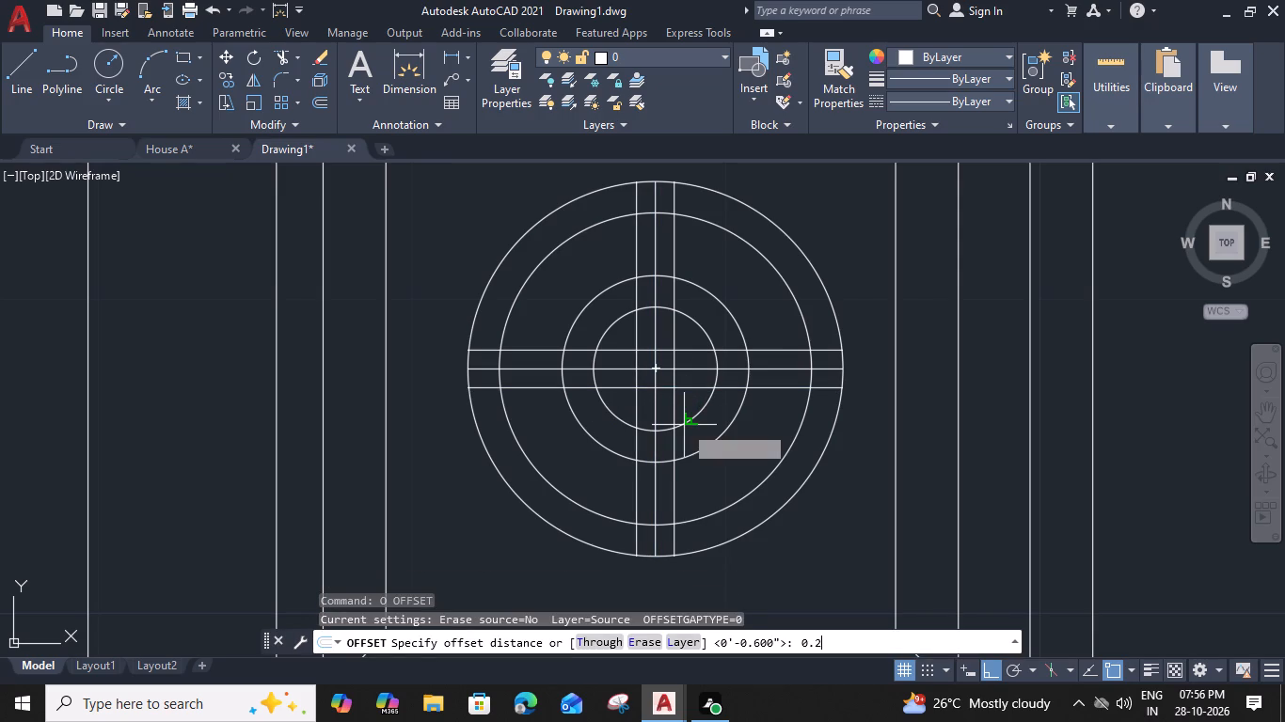
left_click(684, 464)
left_click(692, 349)
left_click(692, 312)
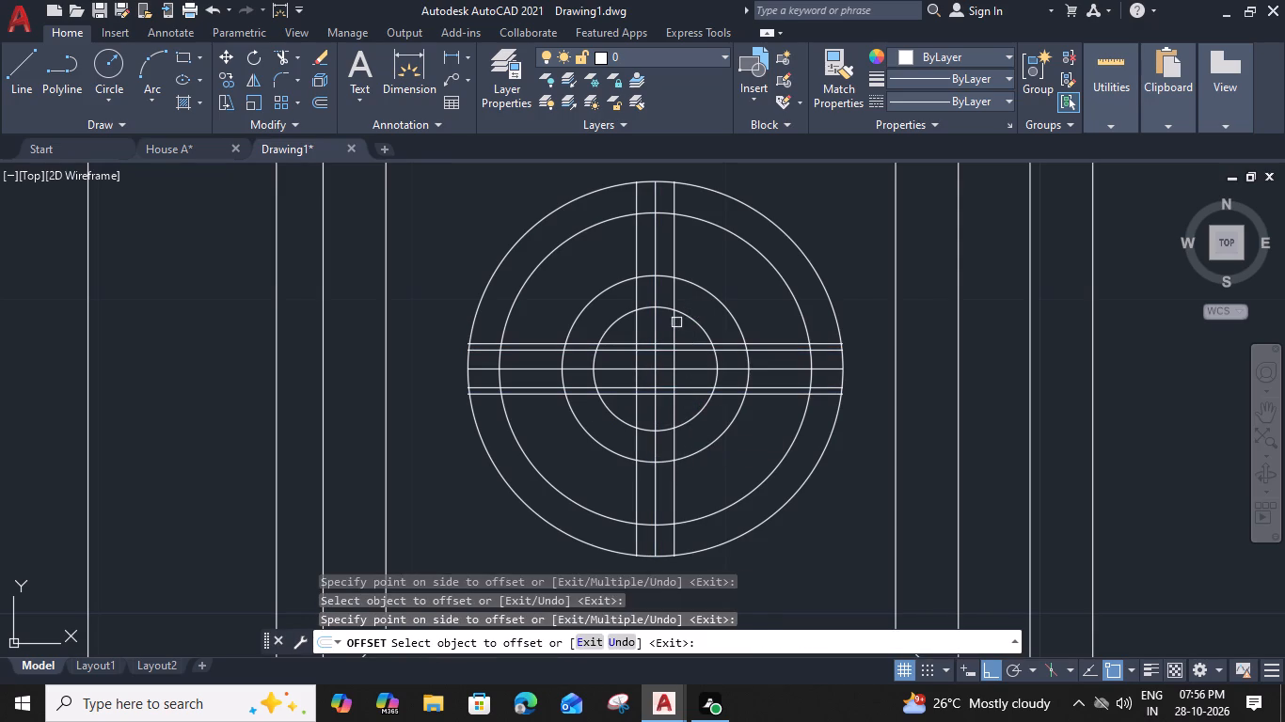
left_click(670, 326)
left_click(693, 339)
left_click(635, 332)
left_click(595, 337)
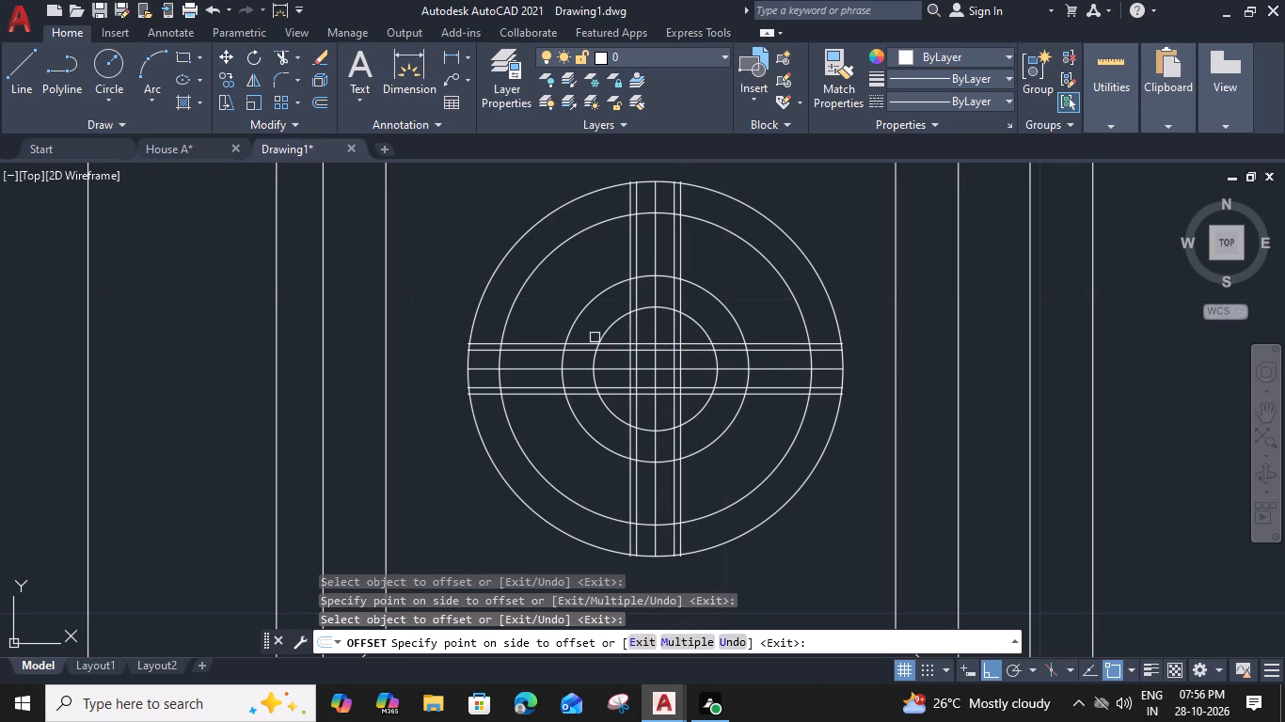
key("Escape")
Delete the burner's original vertical and horizontal centre lines.
left_click(653, 358)
key("Delete")
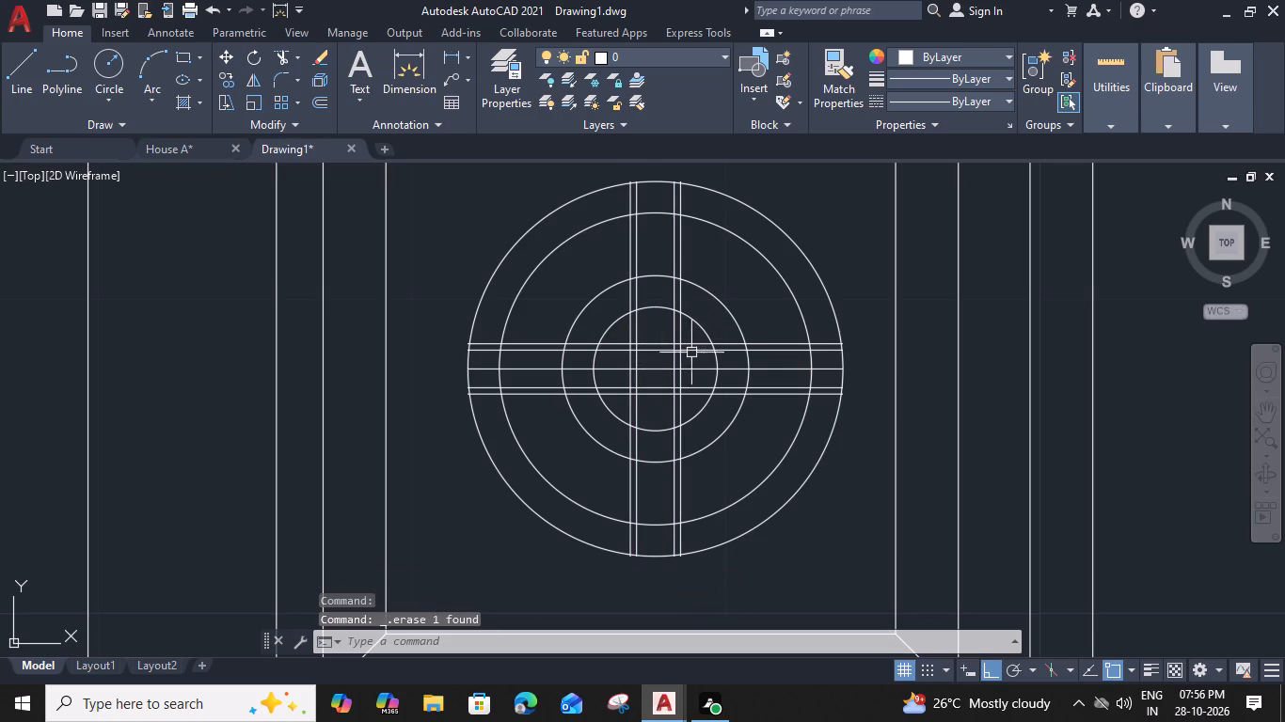
left_click(654, 371)
key("Delete")
Trim the ends of the four horizontal lines that project past the outer circle's east edge.
key("t")
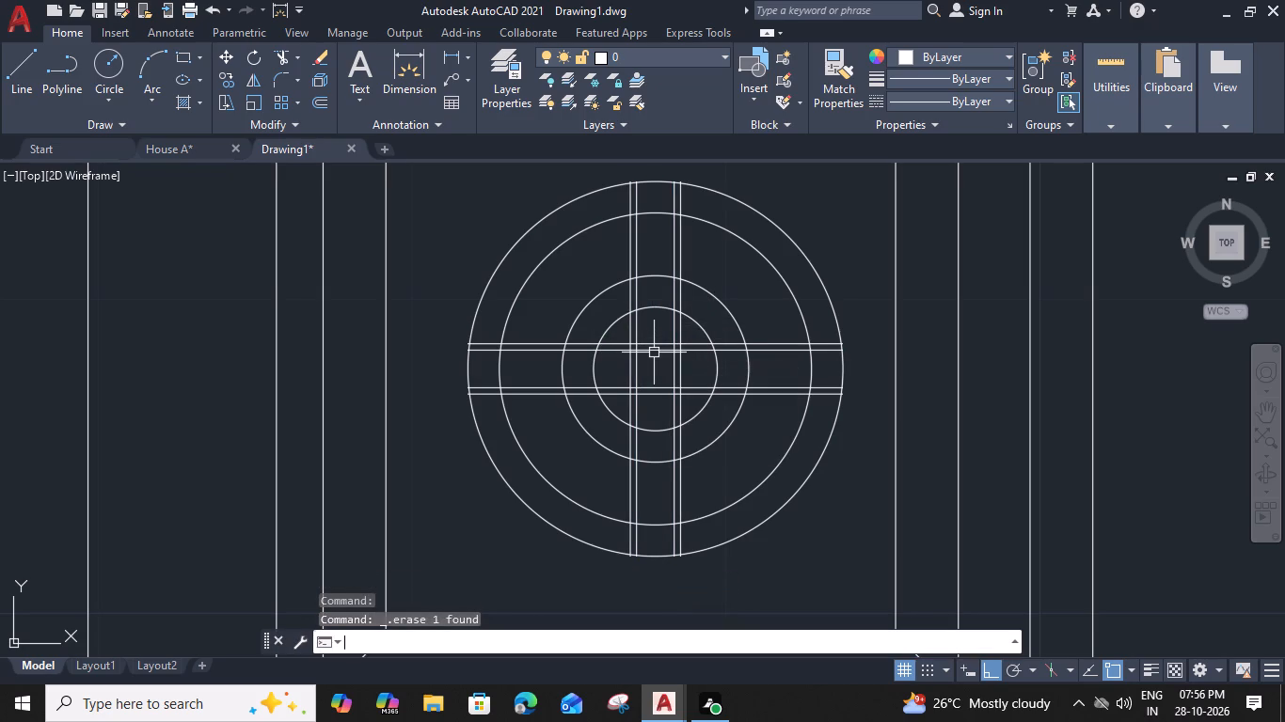
key("r")
key("space")
scroll(833, 344, "up", 3)
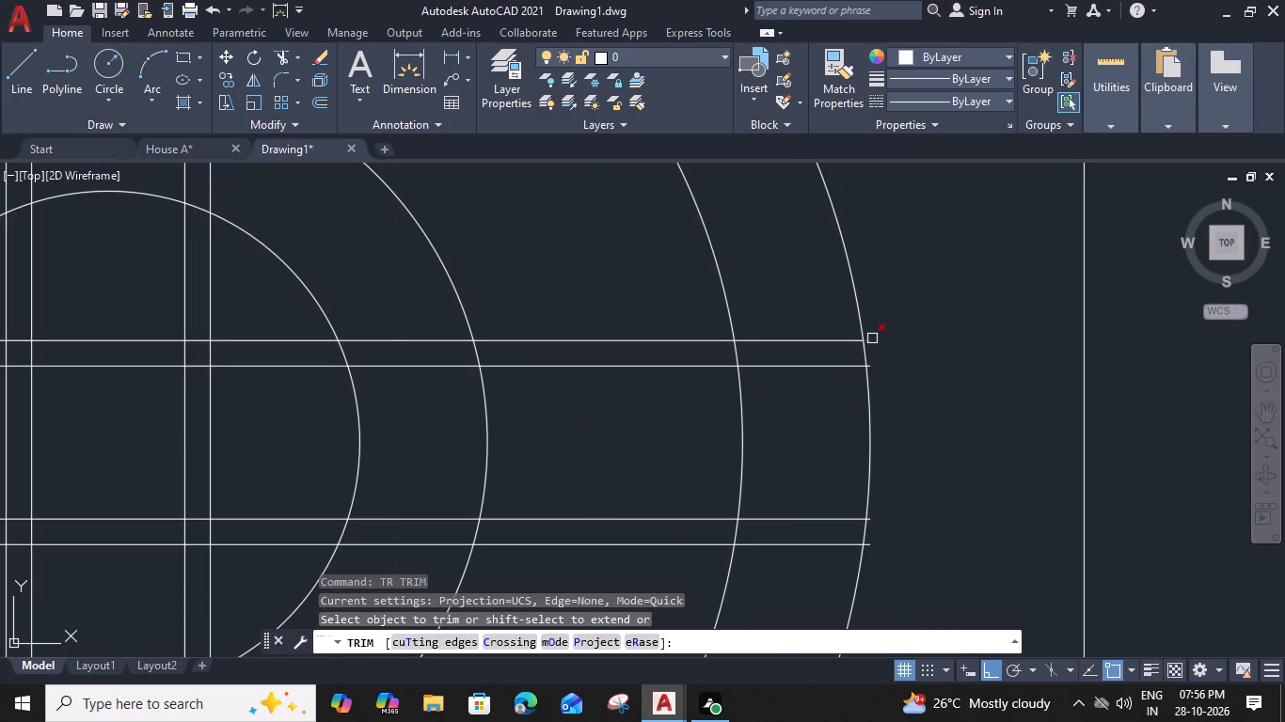
left_click(872, 338)
left_click(872, 363)
middle_click_drag(891, 447, 896, 352)
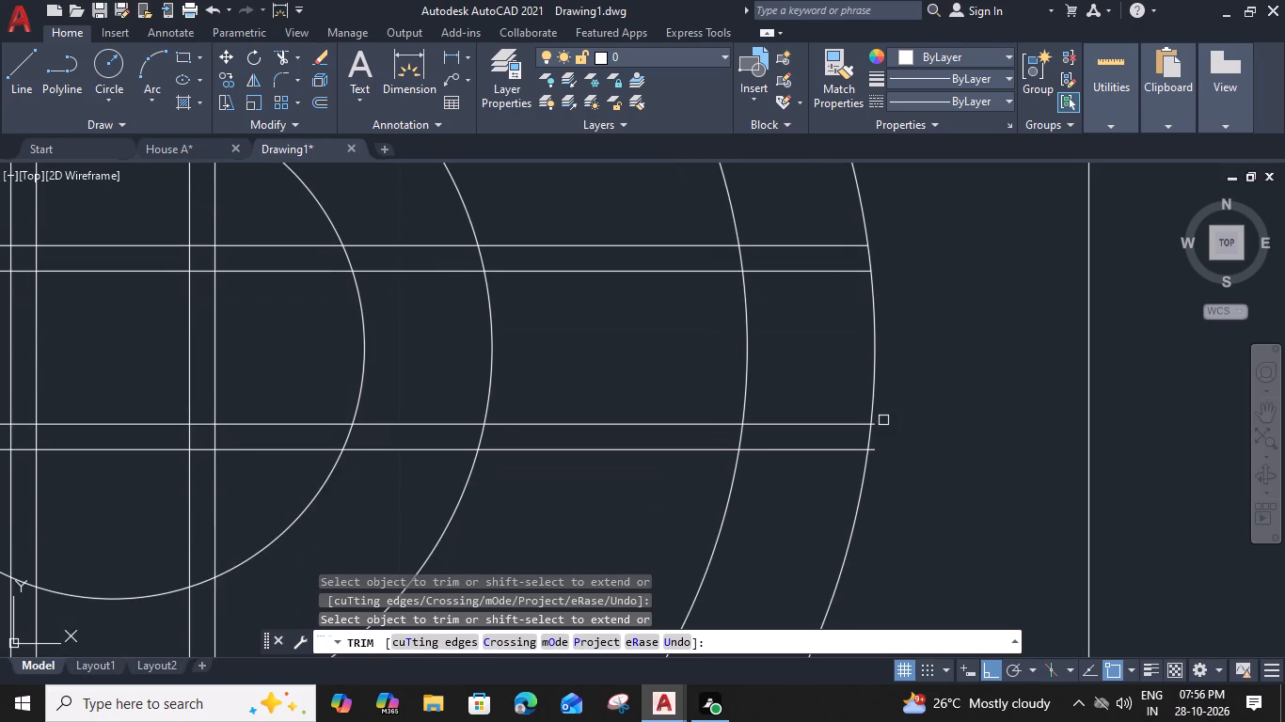
left_click(878, 427)
left_click(880, 453)
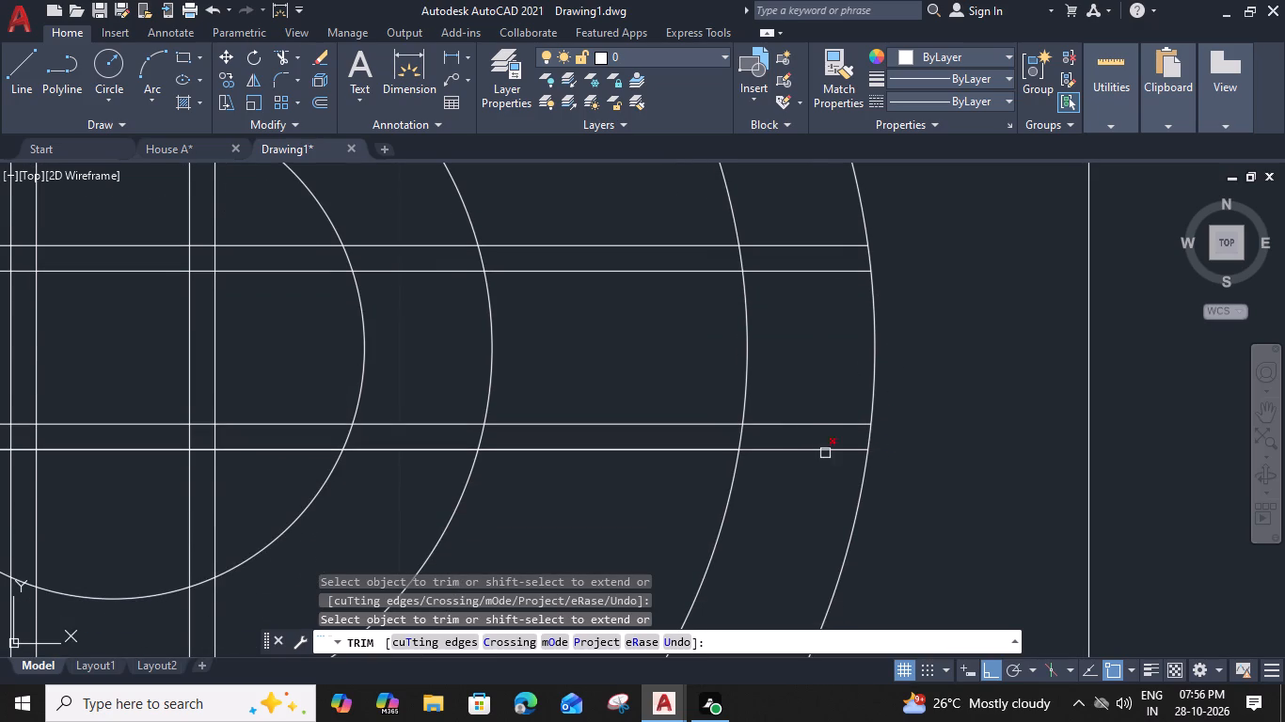
Trim the three inner circles out of both horizontal bars on the east side and clear the bars' crossings with the east vertical bar.
left_click(806, 436)
middle_click_drag(620, 434, 885, 405)
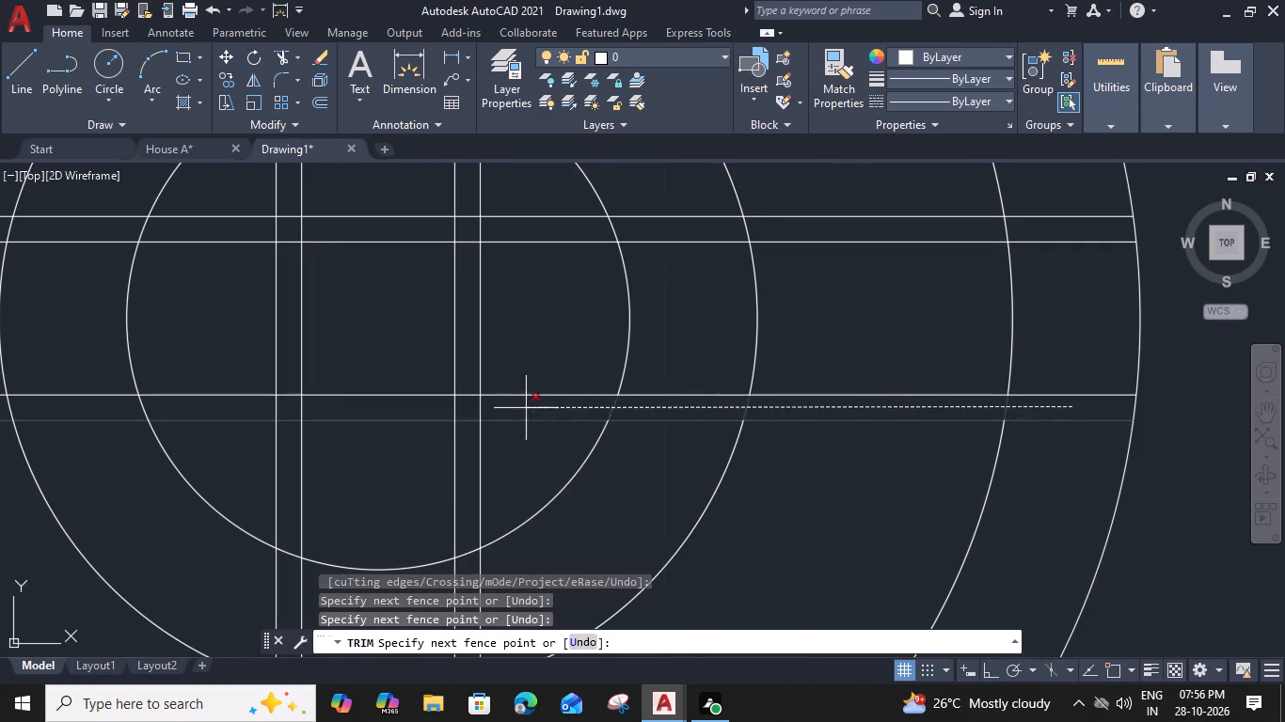
left_click(526, 408)
left_click(449, 409)
left_click(466, 394)
middle_click_drag(467, 339, 468, 339)
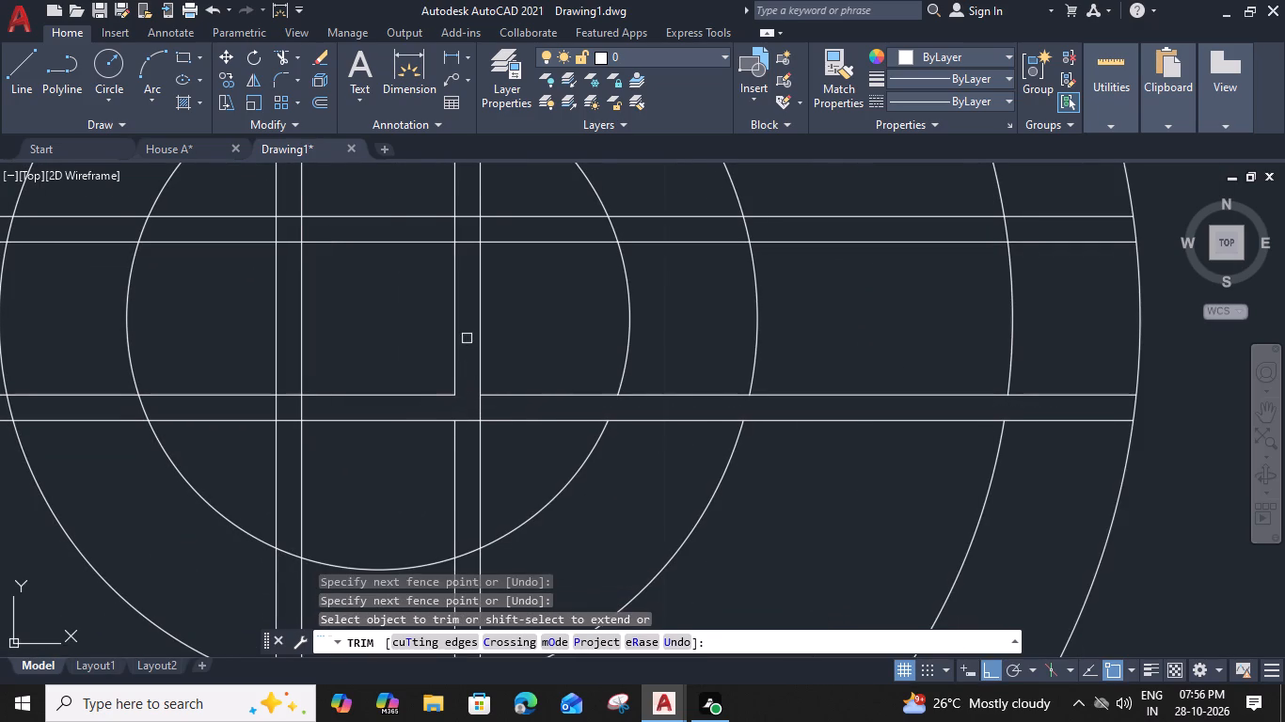
middle_click_drag(468, 339, 455, 443)
left_click(446, 331)
left_click(452, 342)
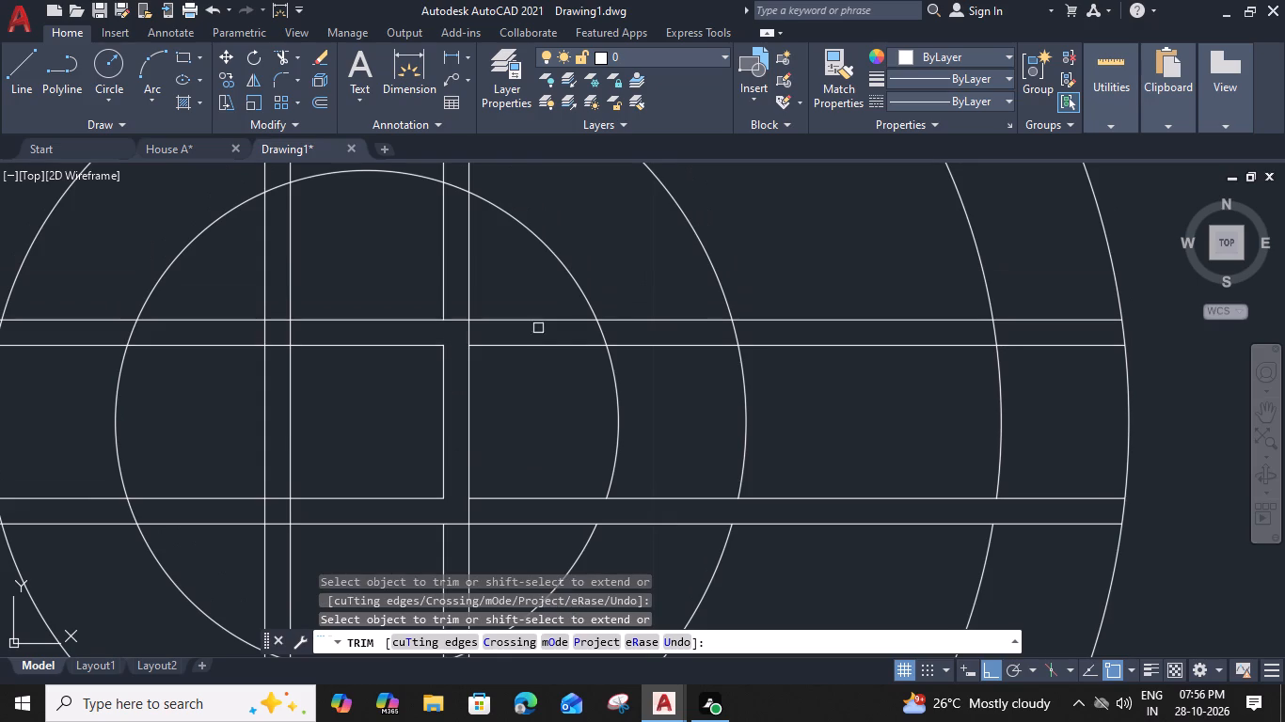
left_click(561, 331)
left_click(1036, 328)
Trim the three inner circles out of the northern half of the east vertical bar.
middle_click_drag(524, 377, 893, 581)
left_click(822, 452)
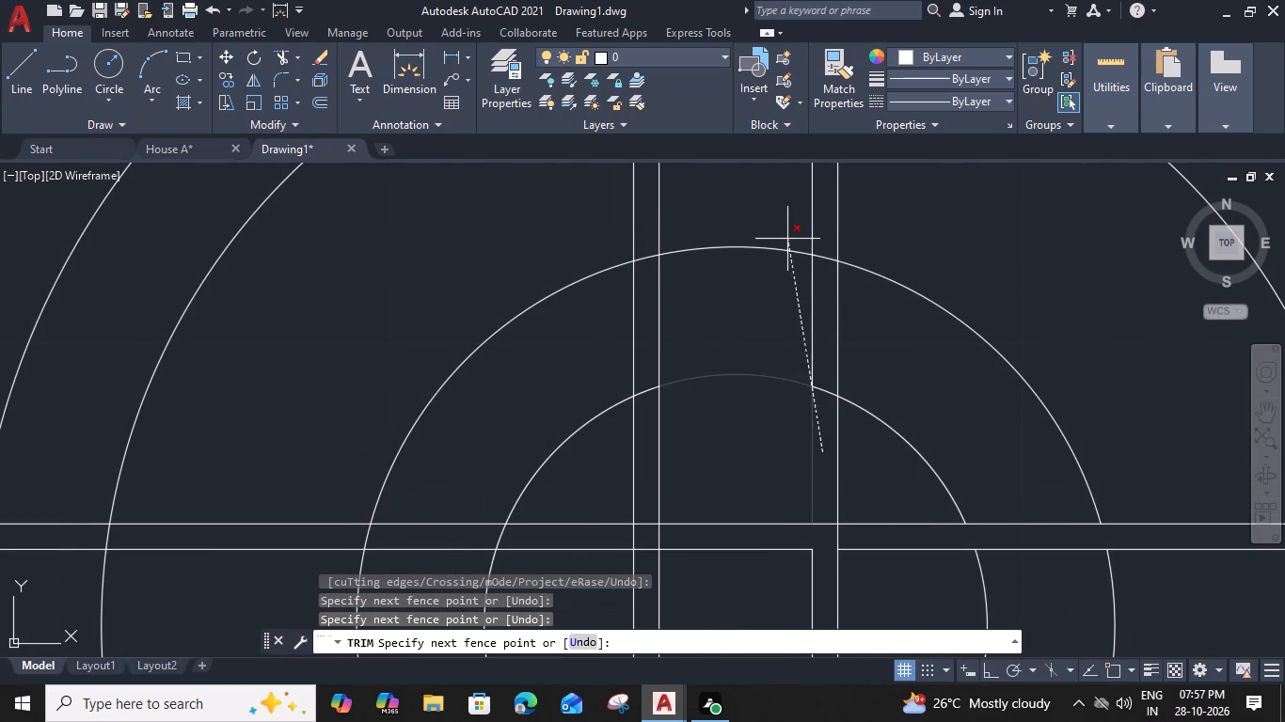
middle_click_drag(824, 222, 794, 487)
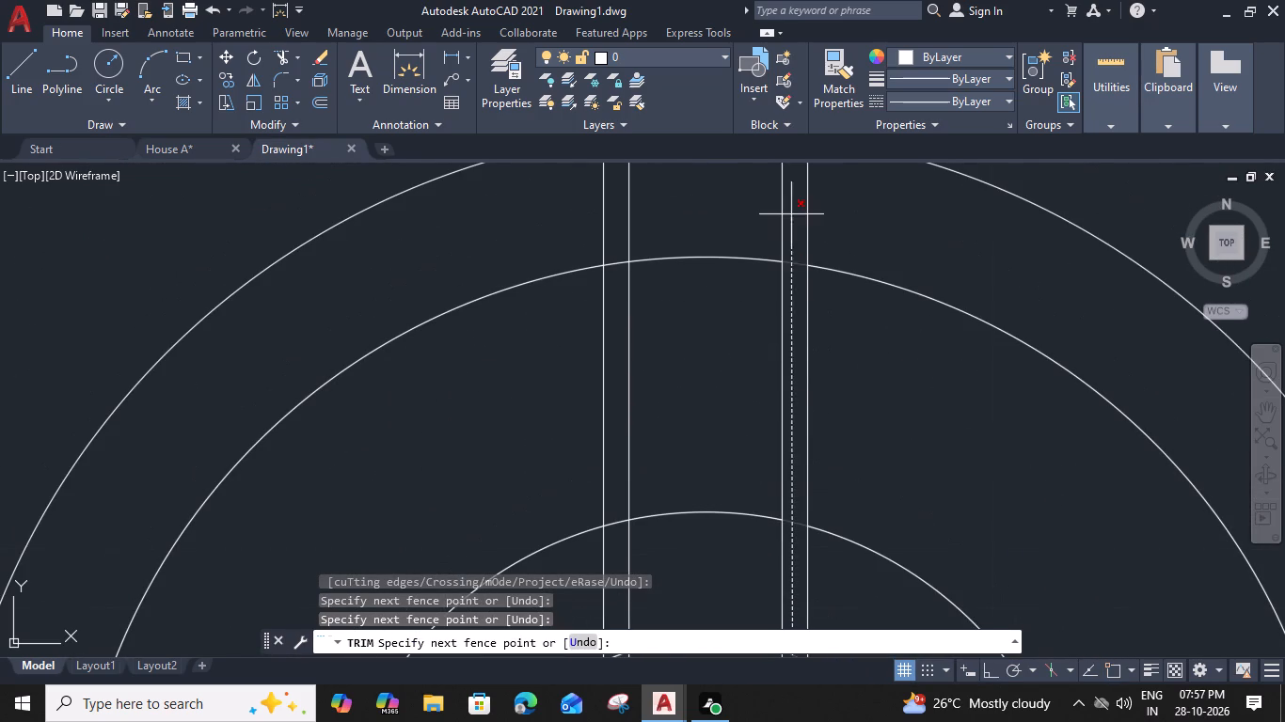
left_click(792, 214)
Trim the ends of the four vertical lines that project past the outer circle's north edge.
middle_click_drag(616, 232, 611, 385)
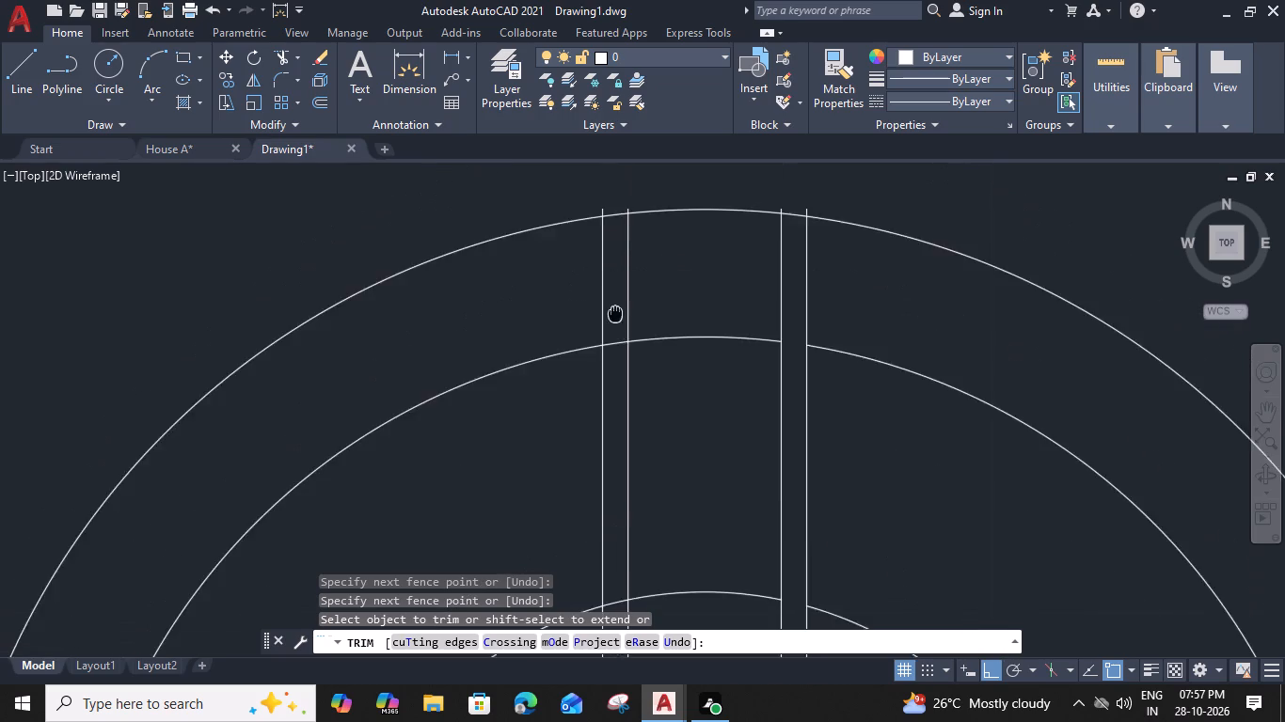
middle_click_drag(611, 385, 610, 399)
left_click(804, 293)
left_click(779, 290)
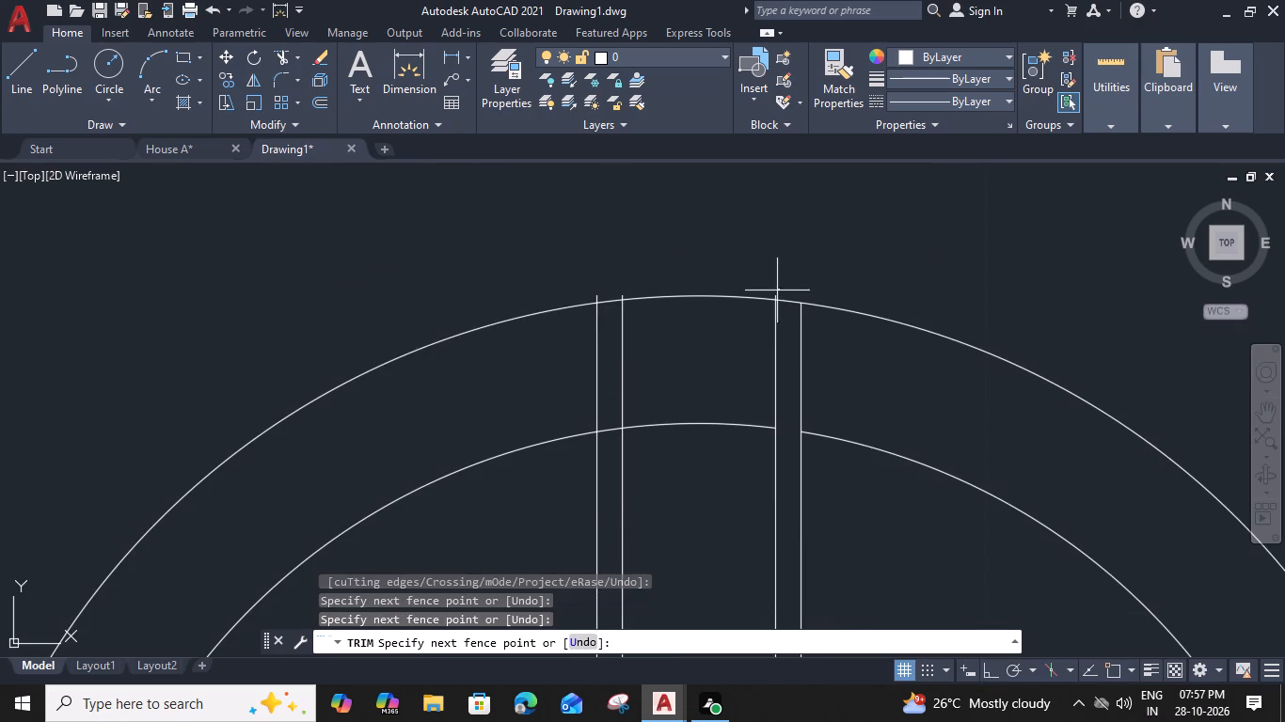
scroll(778, 293, "up", 2)
left_click(770, 303)
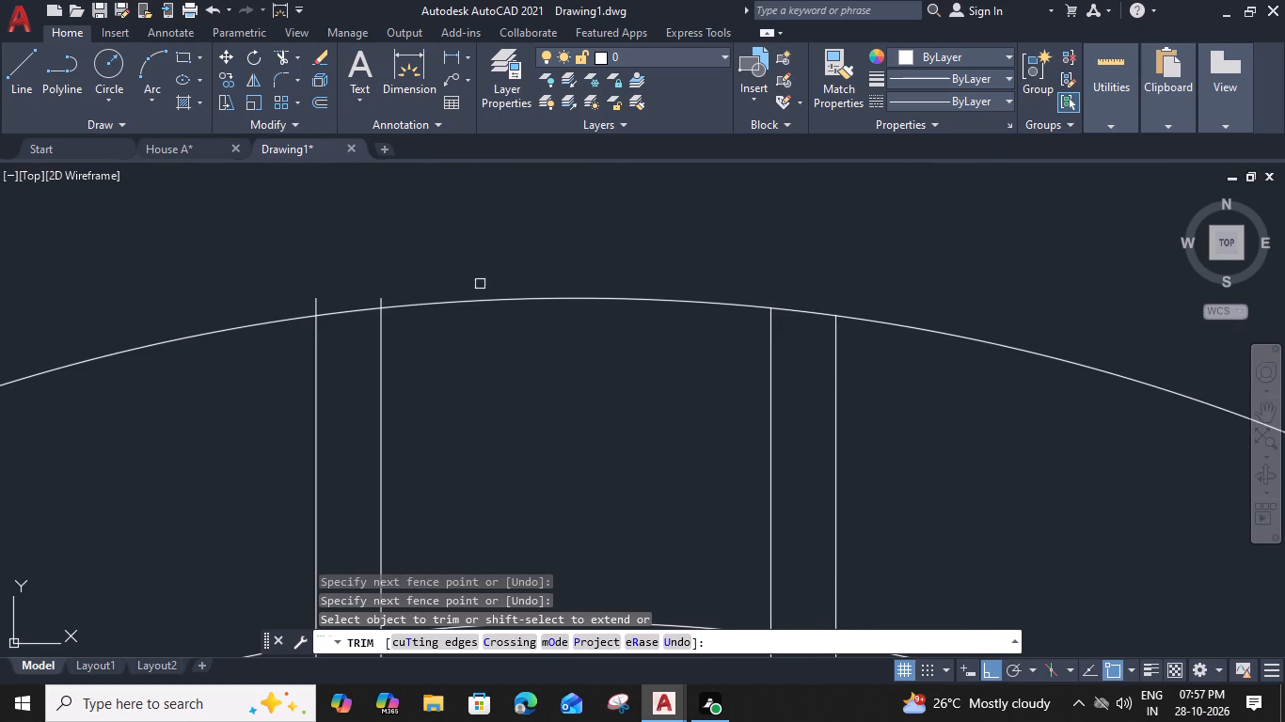
left_click(298, 304)
left_click(394, 301)
scroll(401, 291, "down", 2)
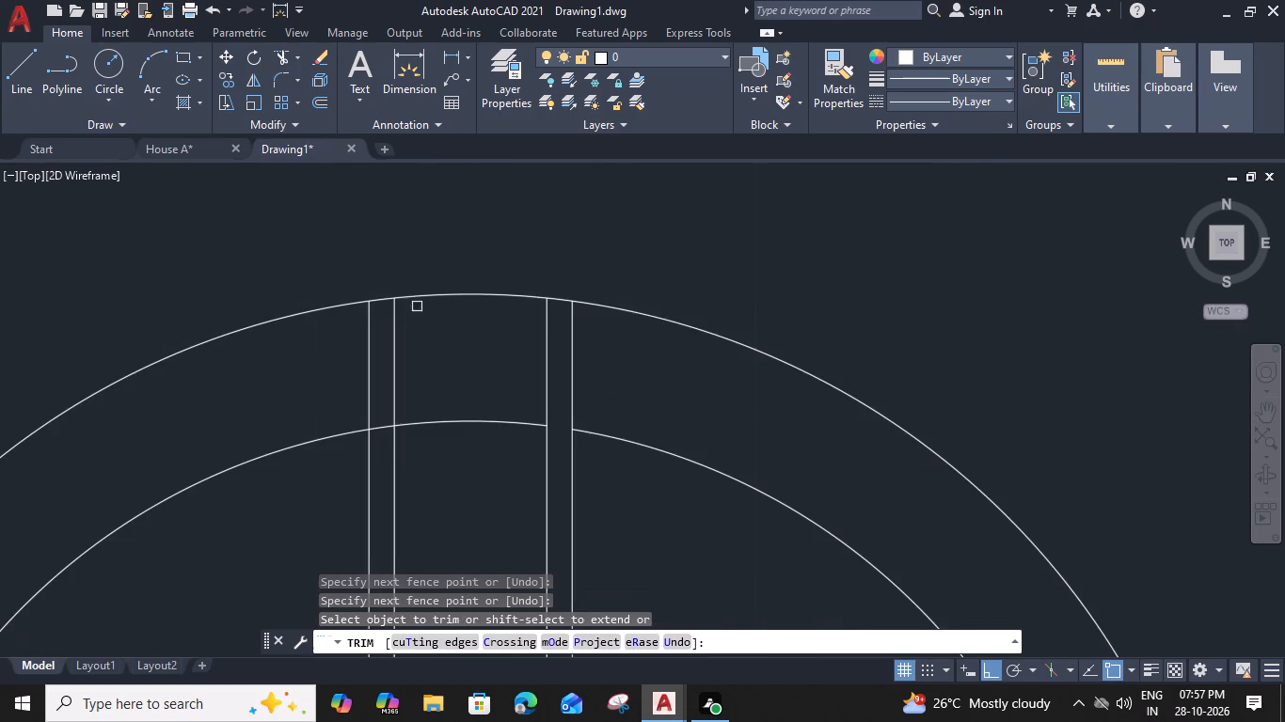
Trim the three inner circles out of the west vertical bar's northern half and clear its crossing with the north horizontal bar.
middle_click_drag(481, 401, 616, 196)
left_click(515, 192)
middle_click_drag(525, 463, 525, 464)
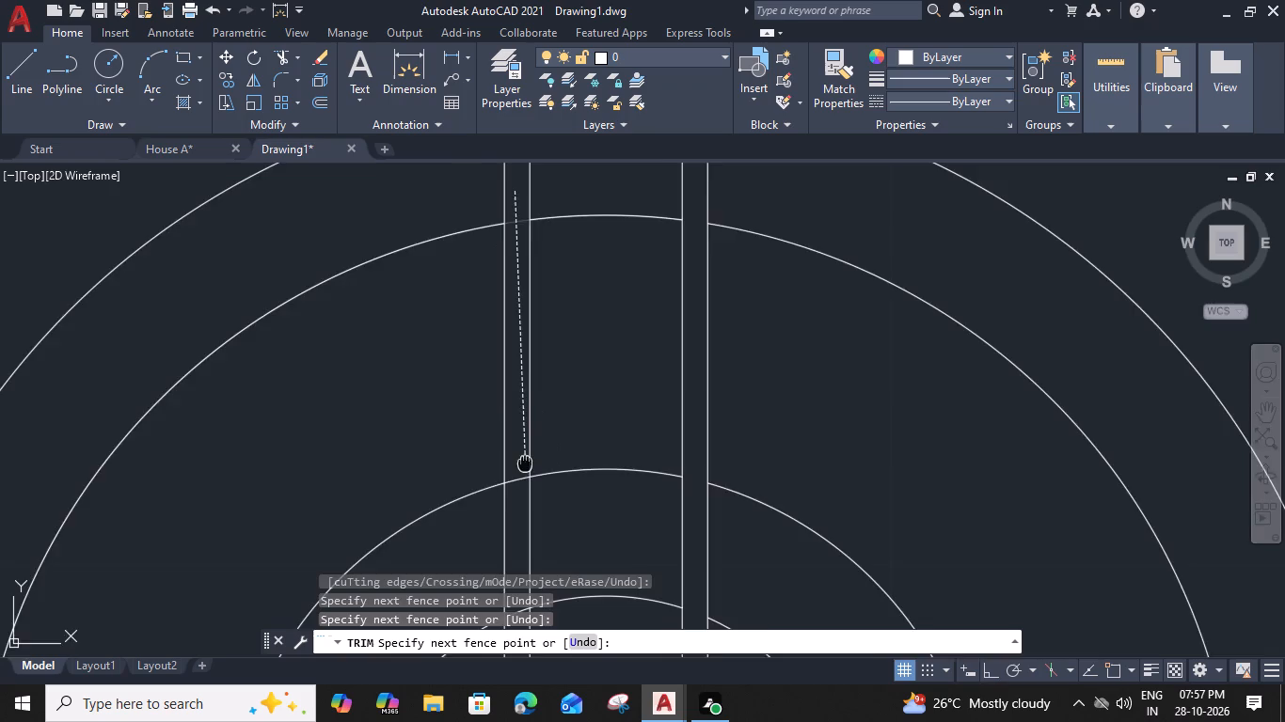
middle_click_drag(525, 464, 570, 239)
left_click(569, 446)
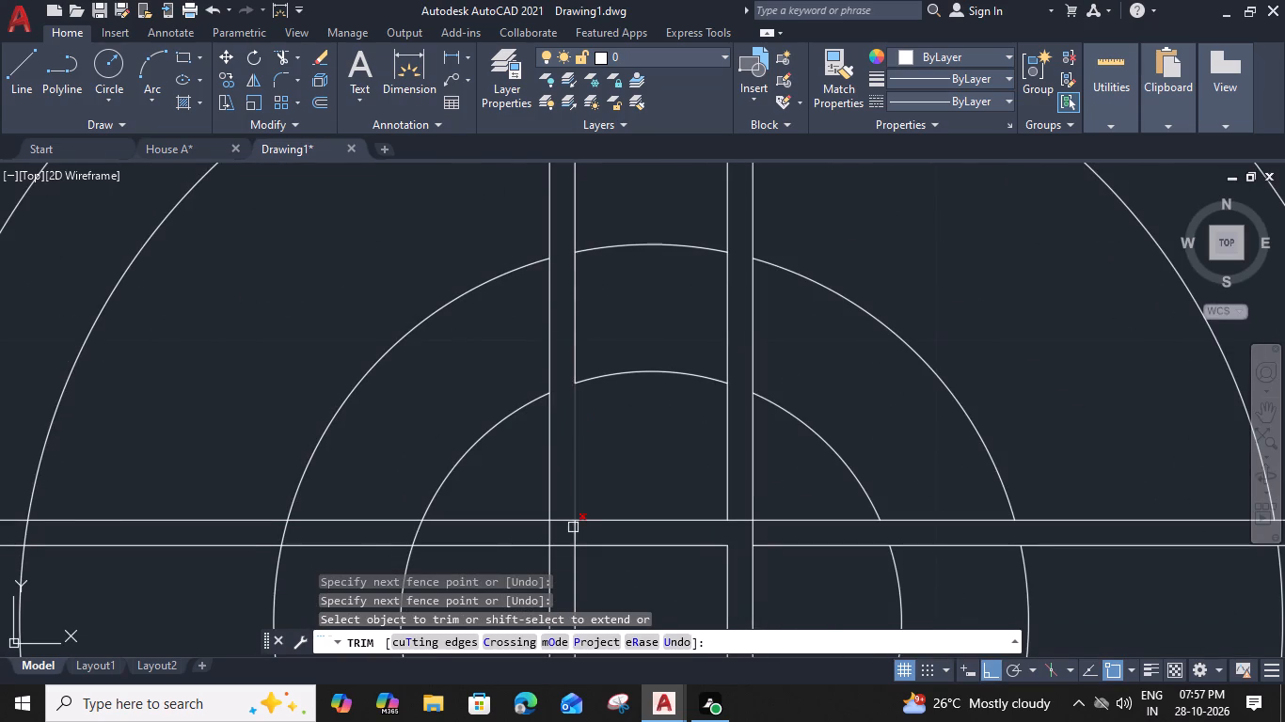
left_click(573, 527)
left_click(564, 545)
Trim the three inner circles out of the north horizontal bar on the burner's west side.
middle_click_drag(568, 540, 637, 363)
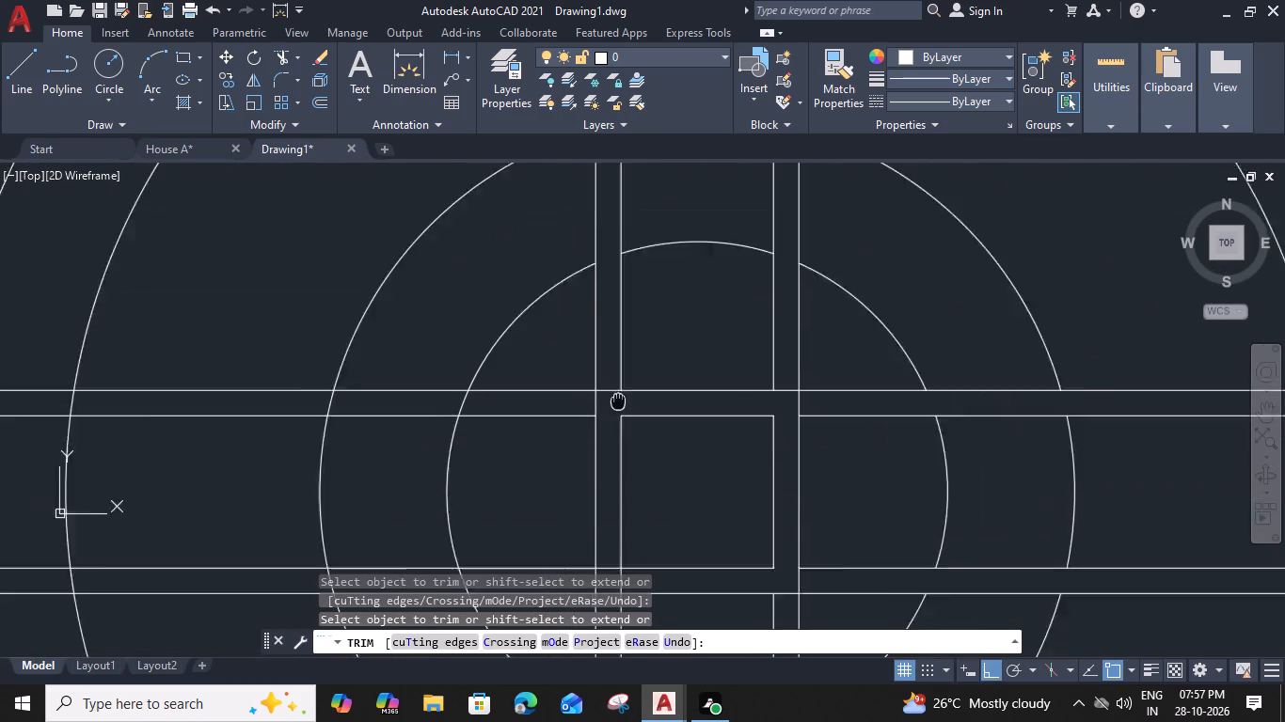
middle_click_drag(637, 363, 767, 383)
left_click(667, 379)
middle_click_drag(518, 377, 714, 356)
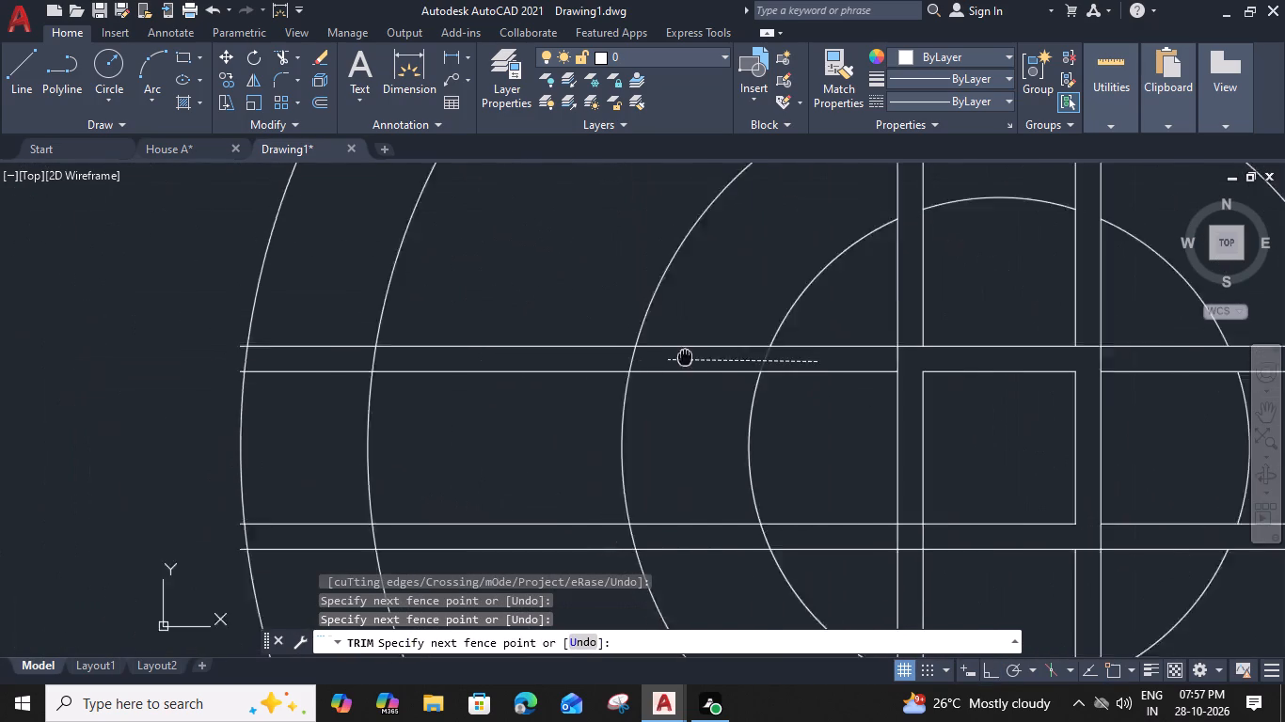
middle_click_drag(714, 356, 770, 365)
left_click(389, 363)
Trim the ends of the four horizontal lines that project past the outer circle's west edge.
left_click(339, 351)
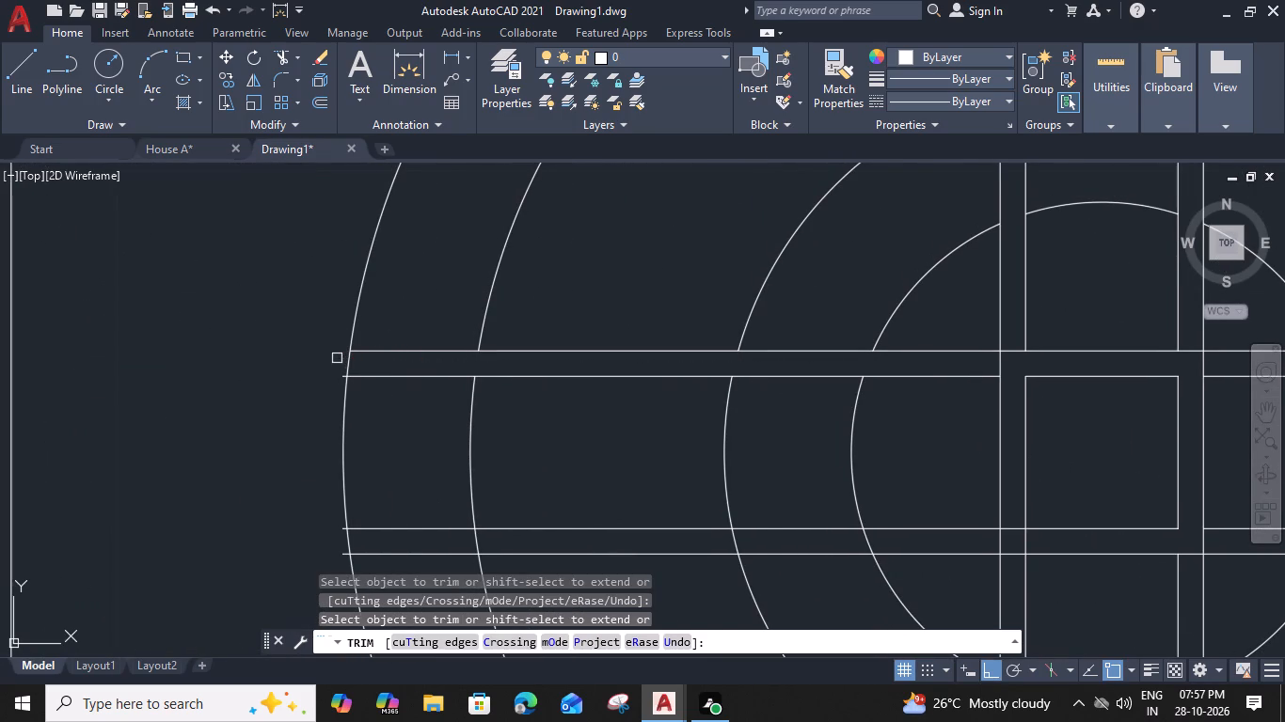
left_click(341, 376)
middle_click_drag(325, 423, 339, 226)
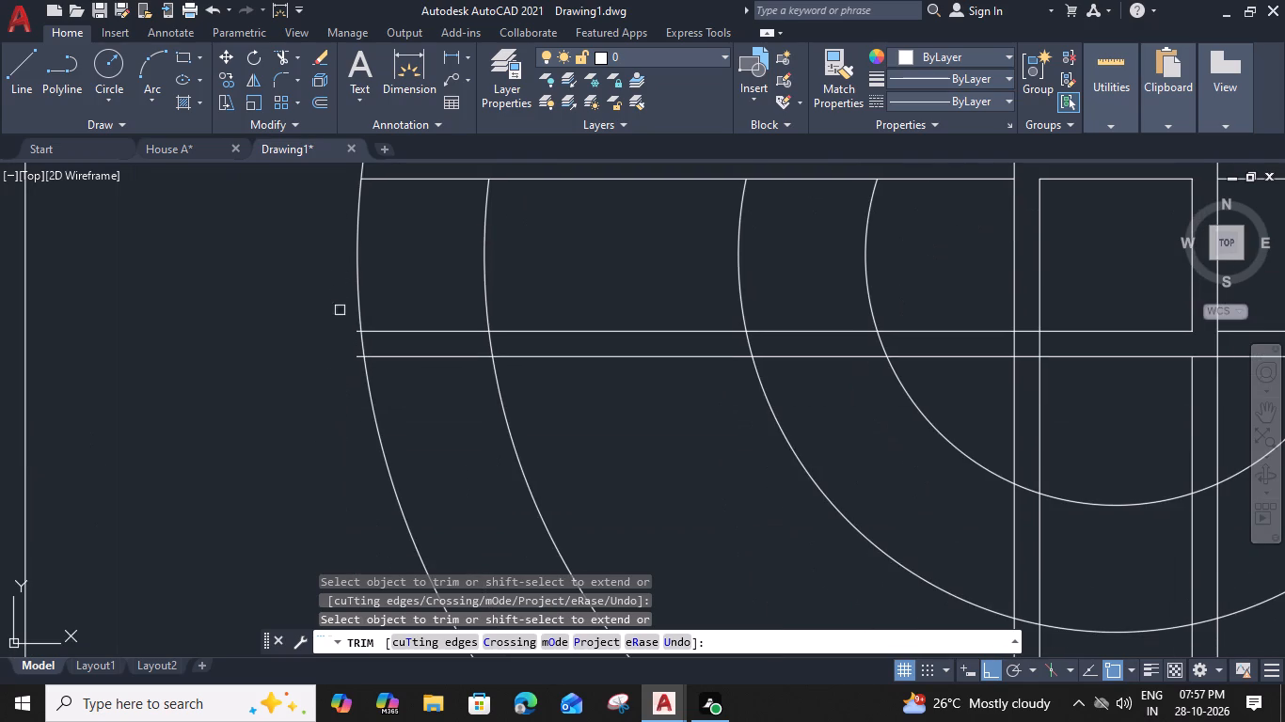
left_click(352, 332)
left_click(357, 362)
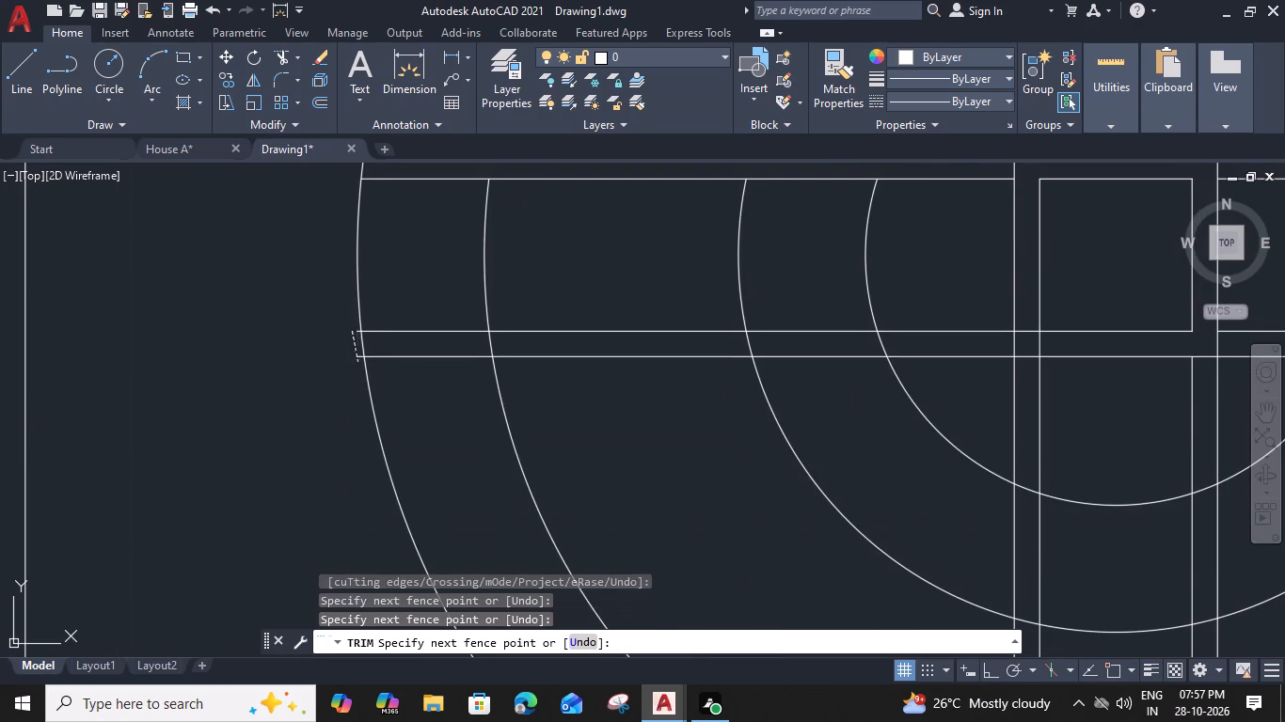
left_click(354, 356)
scroll(353, 339, "up", 1)
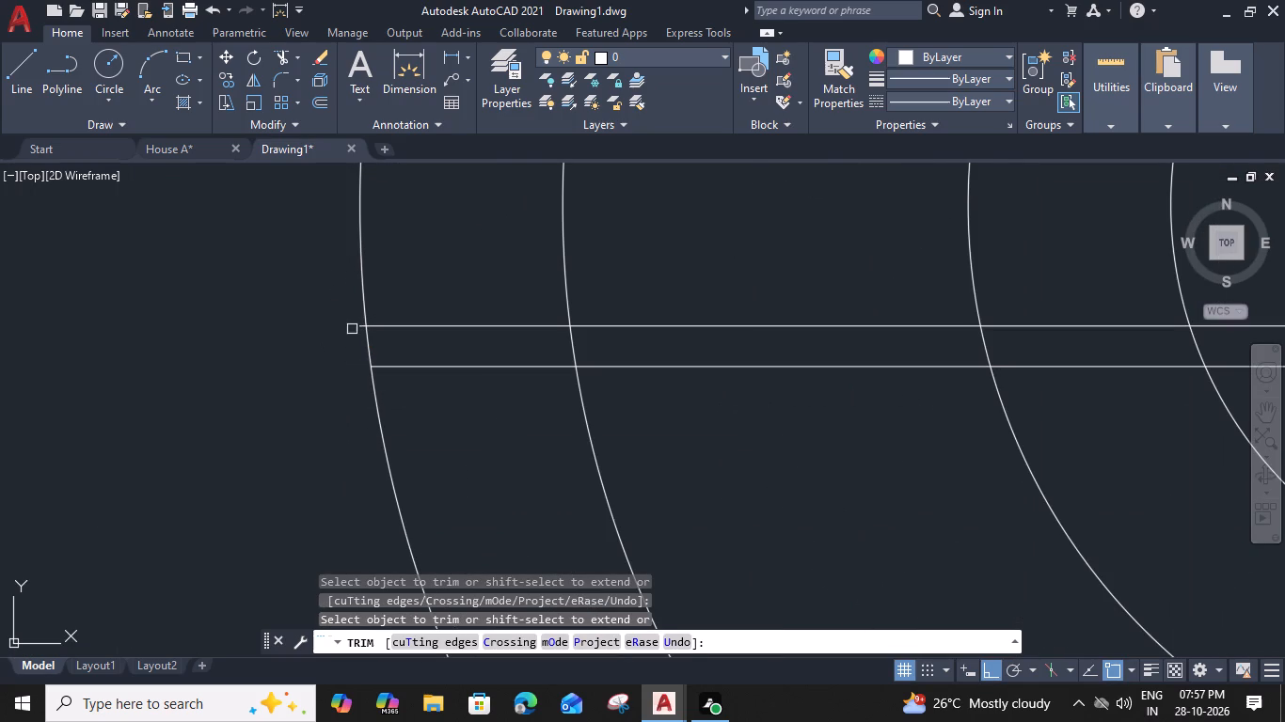
left_click(357, 327)
Trim the three inner circles out of the south horizontal bar's west side and clear its crossing with the west vertical bar.
scroll(357, 327, "down", 1)
left_click(414, 346)
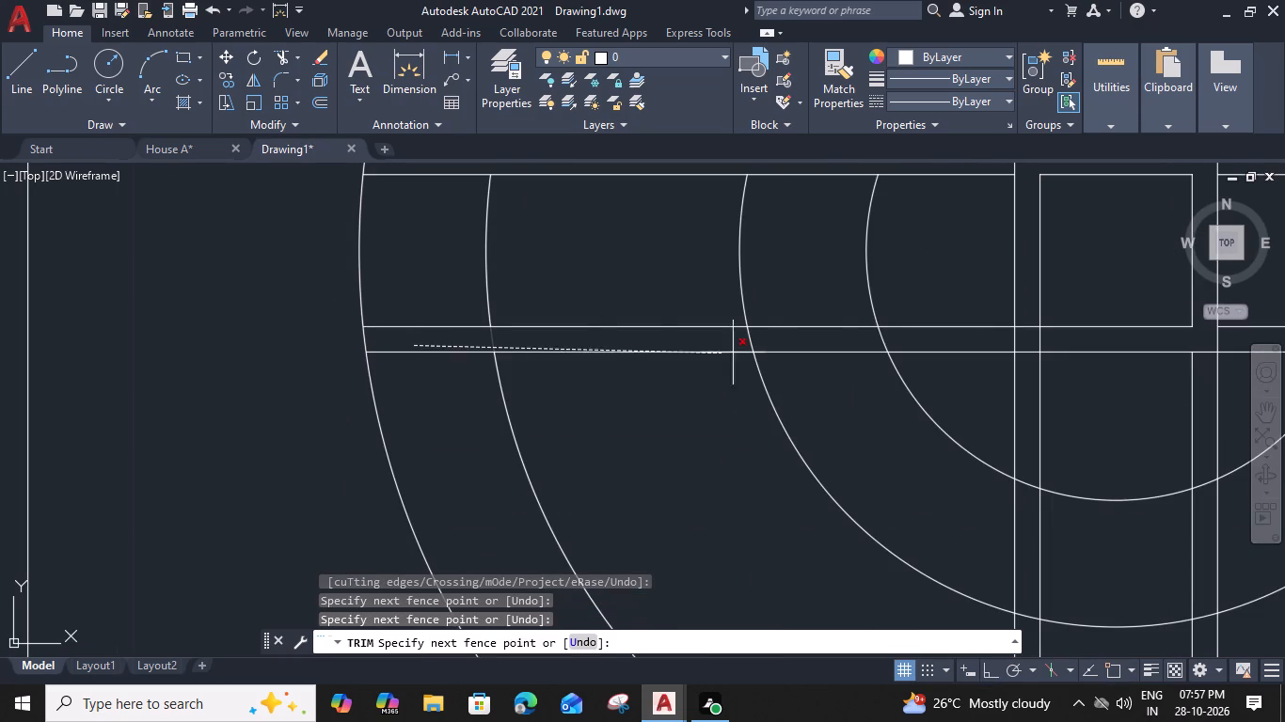
left_click(911, 342)
middle_click_drag(906, 346, 580, 340)
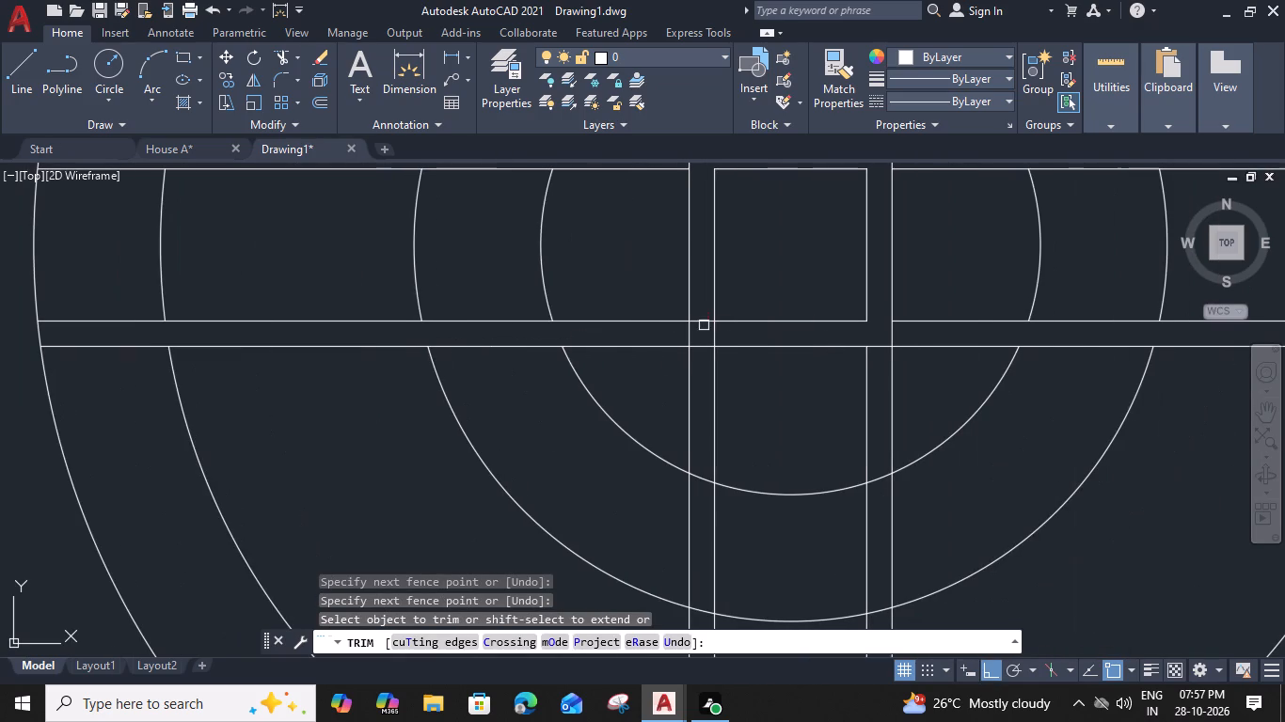
left_click(705, 325)
left_click(713, 334)
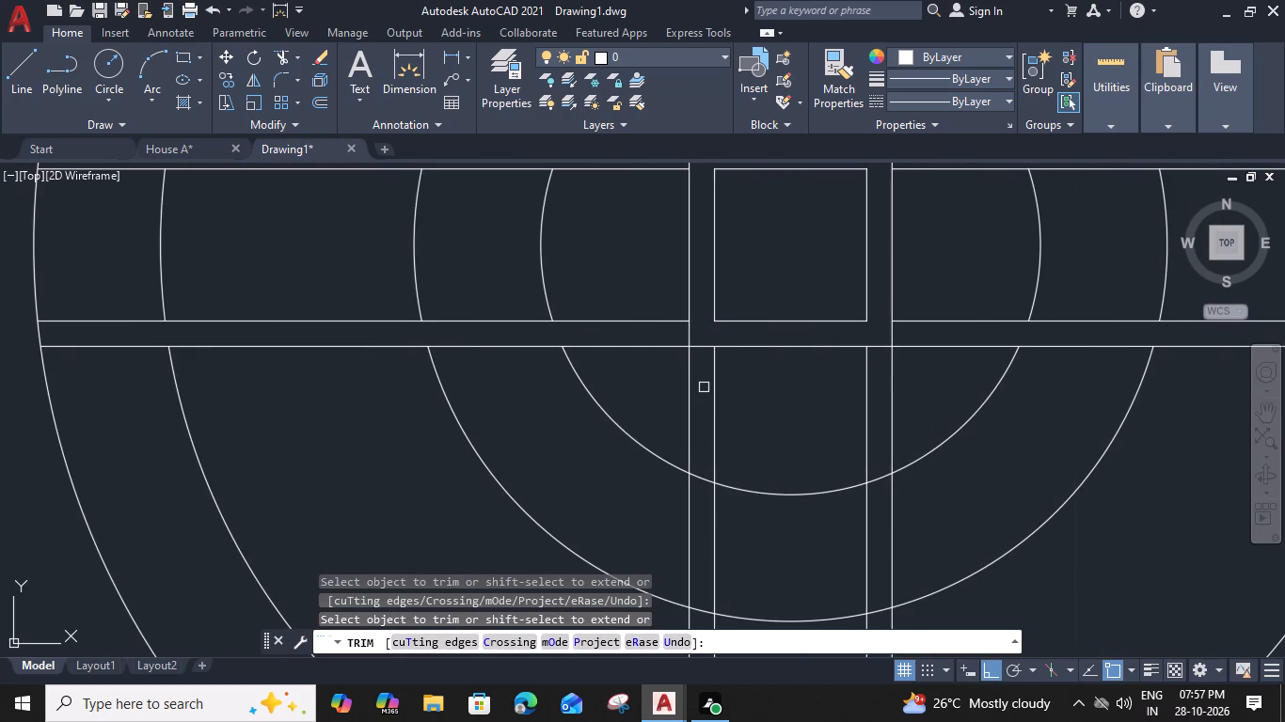
Trim the three inner circles out of the southern half of the west vertical bar.
left_click(701, 405)
middle_click_drag(709, 463, 715, 334)
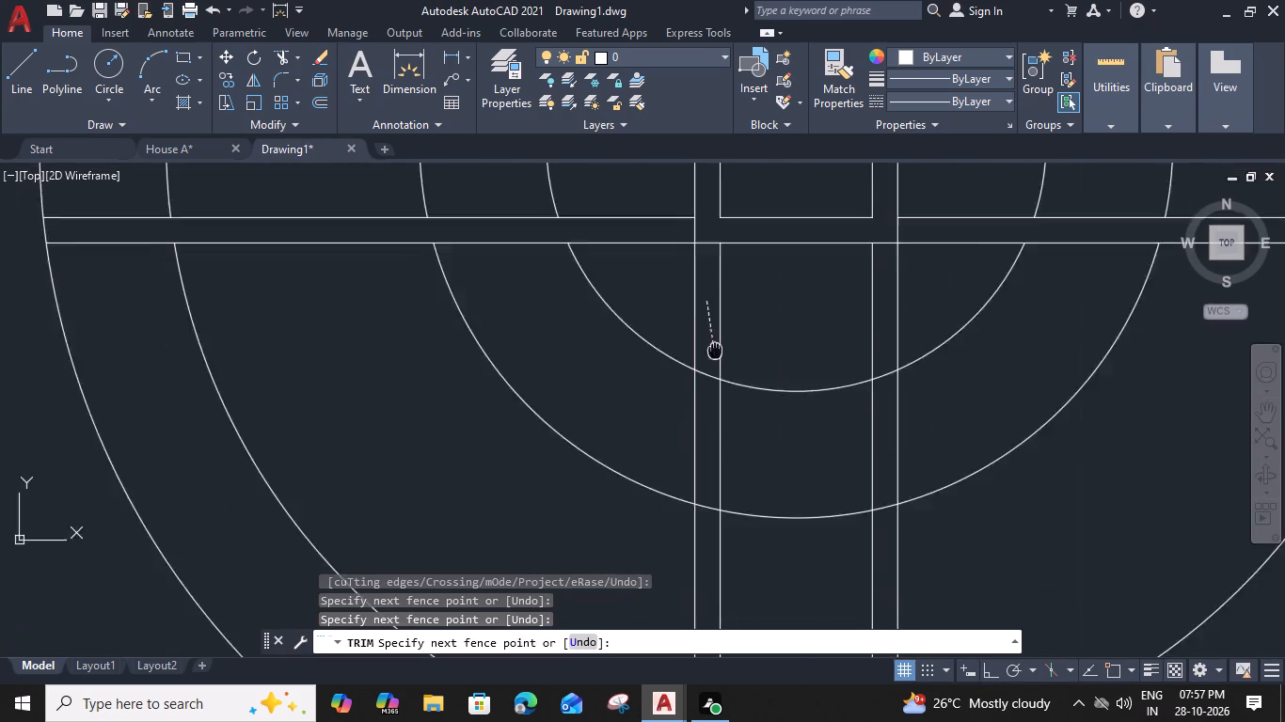
middle_click_drag(715, 334, 710, 272)
scroll(699, 479, "down", 1)
middle_click_drag(701, 483, 706, 467)
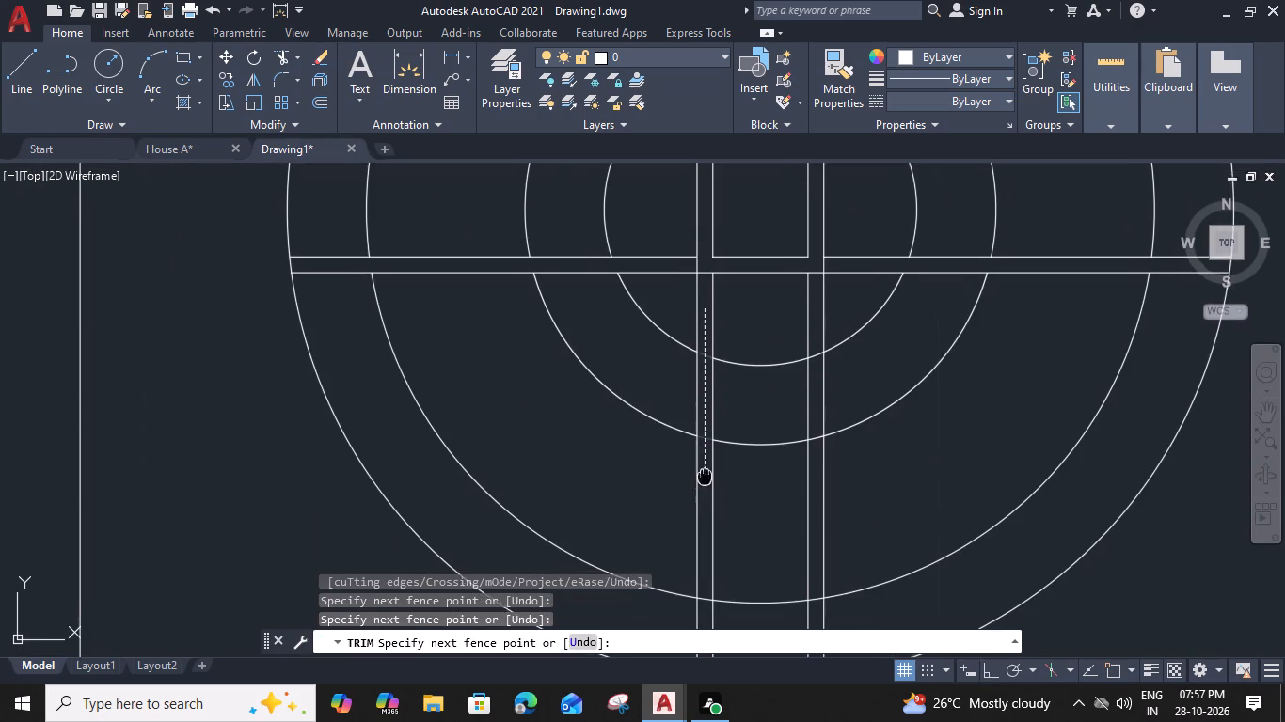
middle_click_drag(706, 467, 705, 420)
left_click(703, 545)
Trim the ends of the four vertical lines that project past the outer circle's south edge.
middle_click_drag(707, 545, 710, 476)
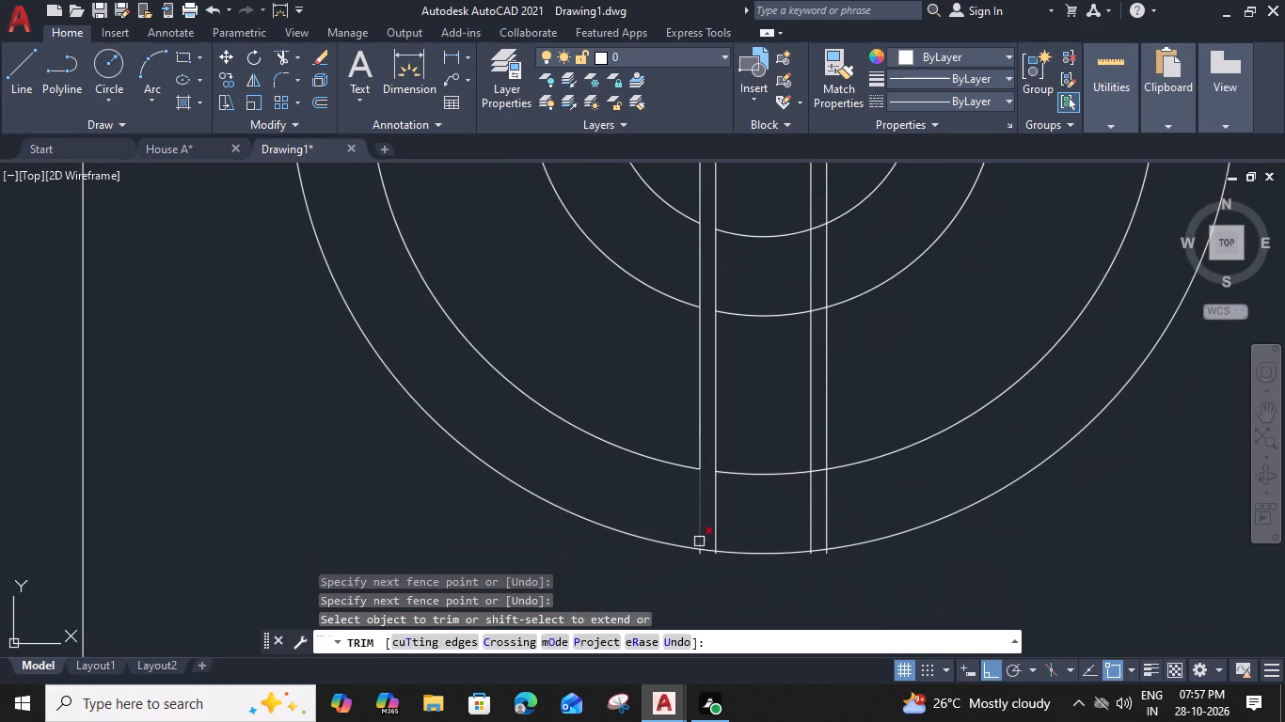
scroll(701, 551, "up", 3)
left_click(701, 556)
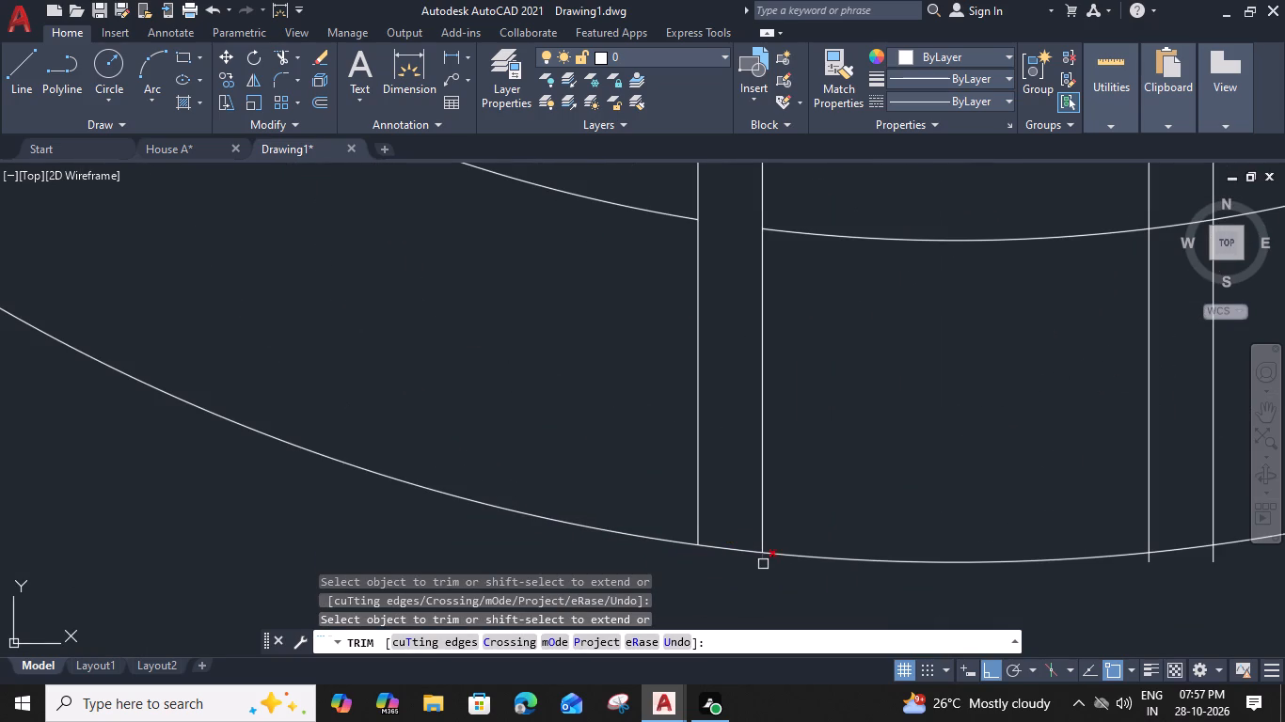
left_click(763, 564)
middle_click_drag(899, 595, 556, 585)
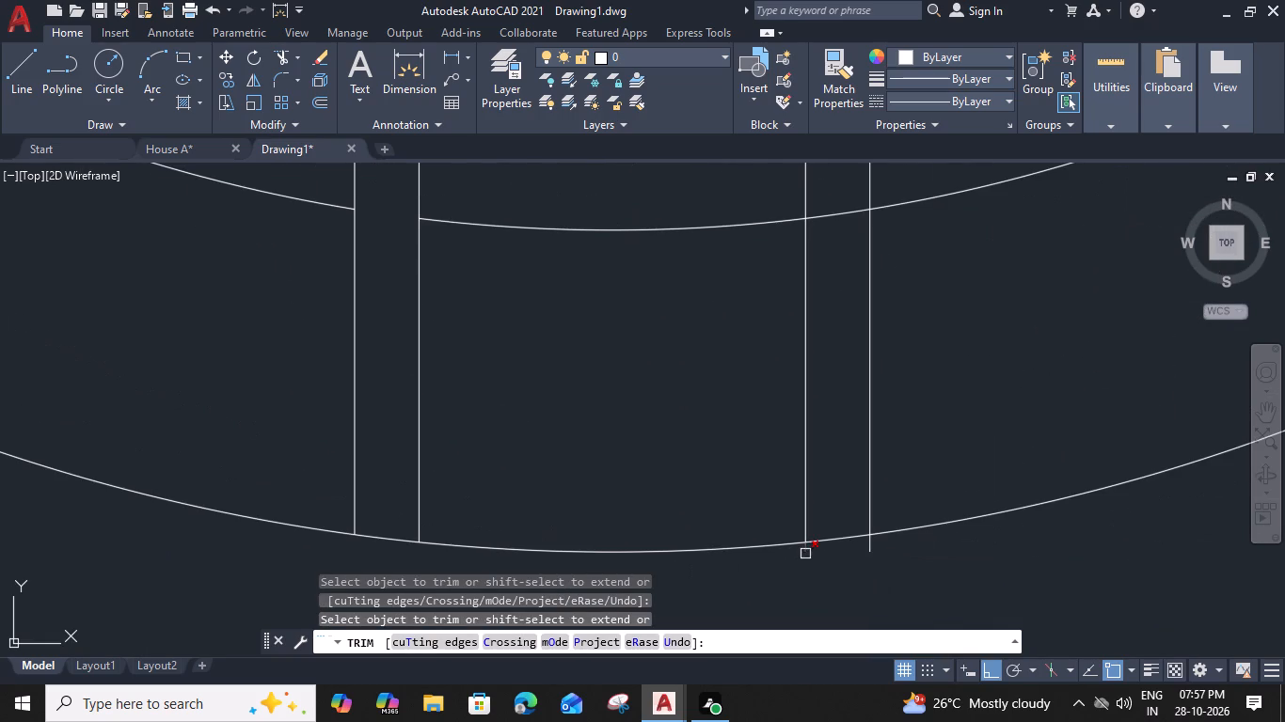
left_click(805, 554)
left_click(869, 550)
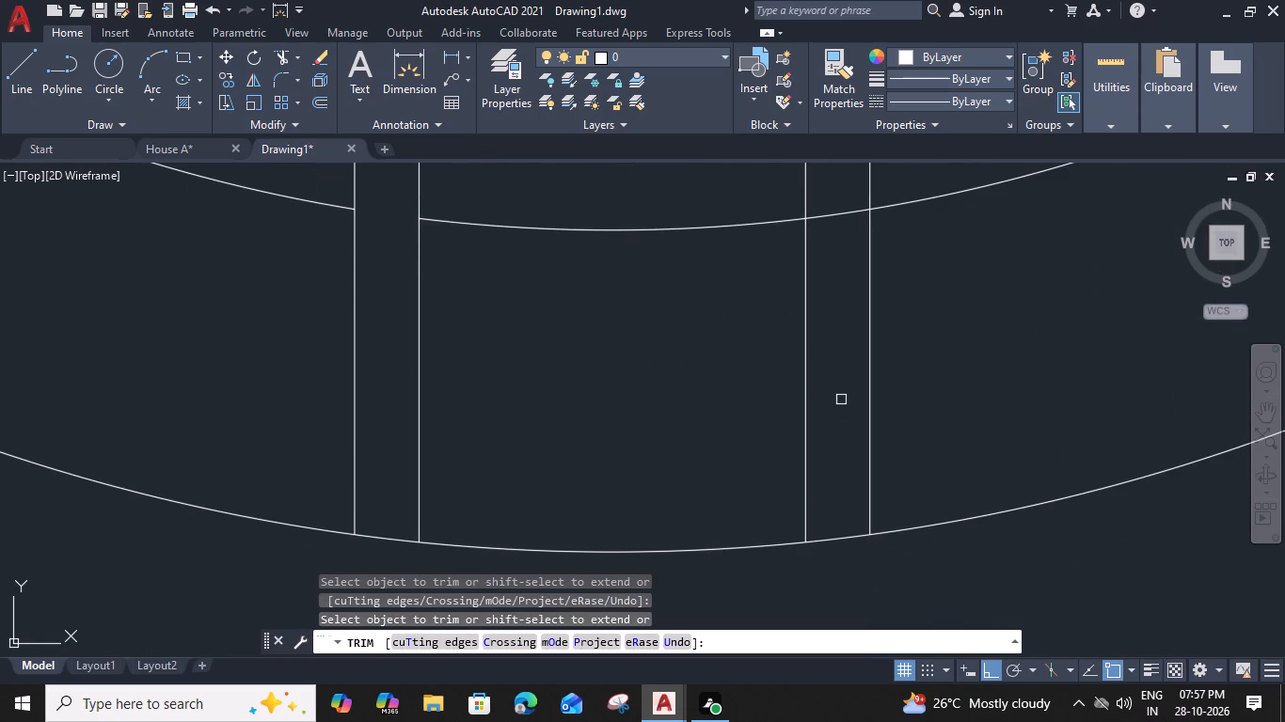
Trim the three inner circles out of the southern half of the east vertical bar.
left_click(841, 399)
scroll(837, 193, "down", 1)
middle_click_drag(838, 192, 837, 495)
scroll(861, 314, "down", 1)
middle_click_drag(851, 225, 825, 407)
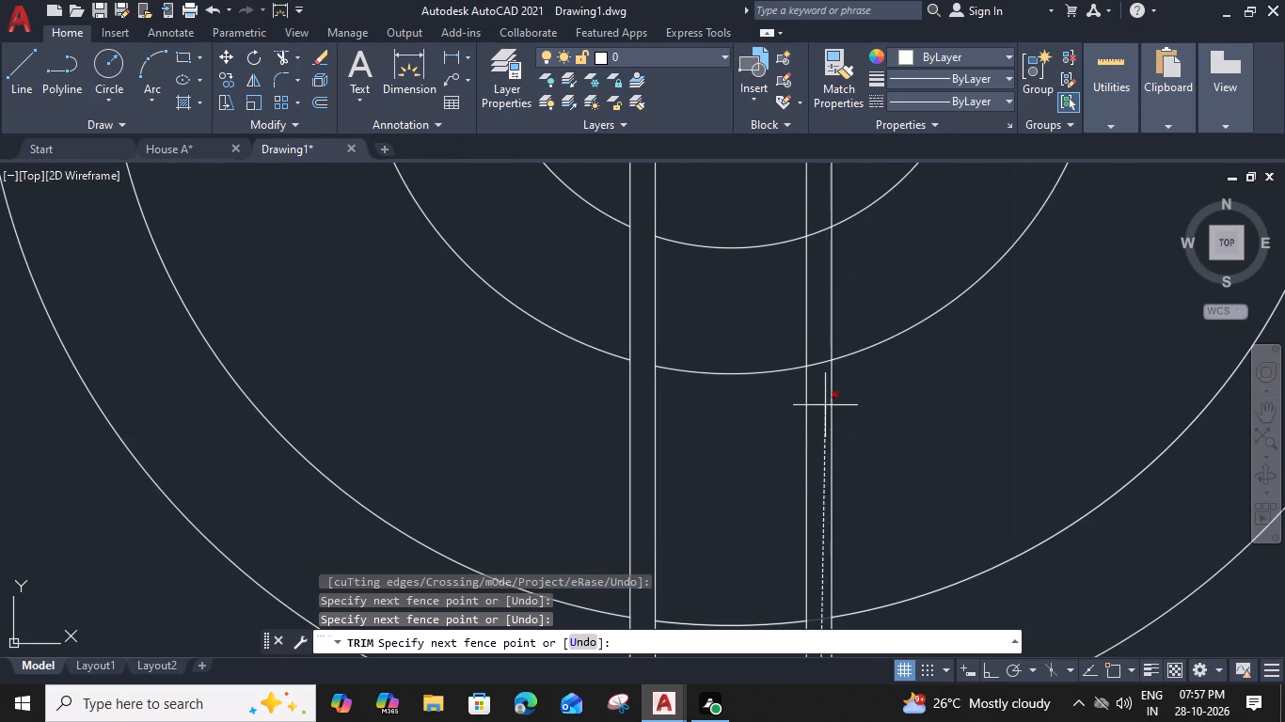
middle_click_drag(820, 218, 803, 407)
left_click(801, 342)
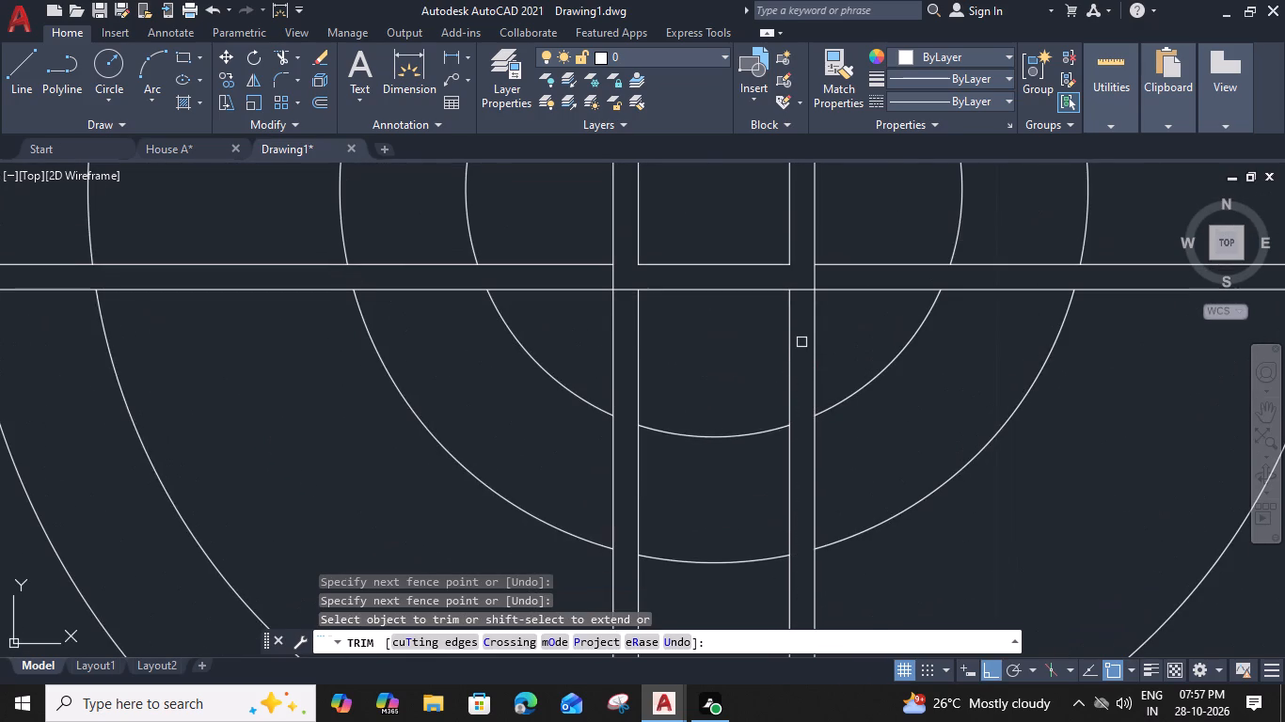
scroll(801, 342, "down", 1)
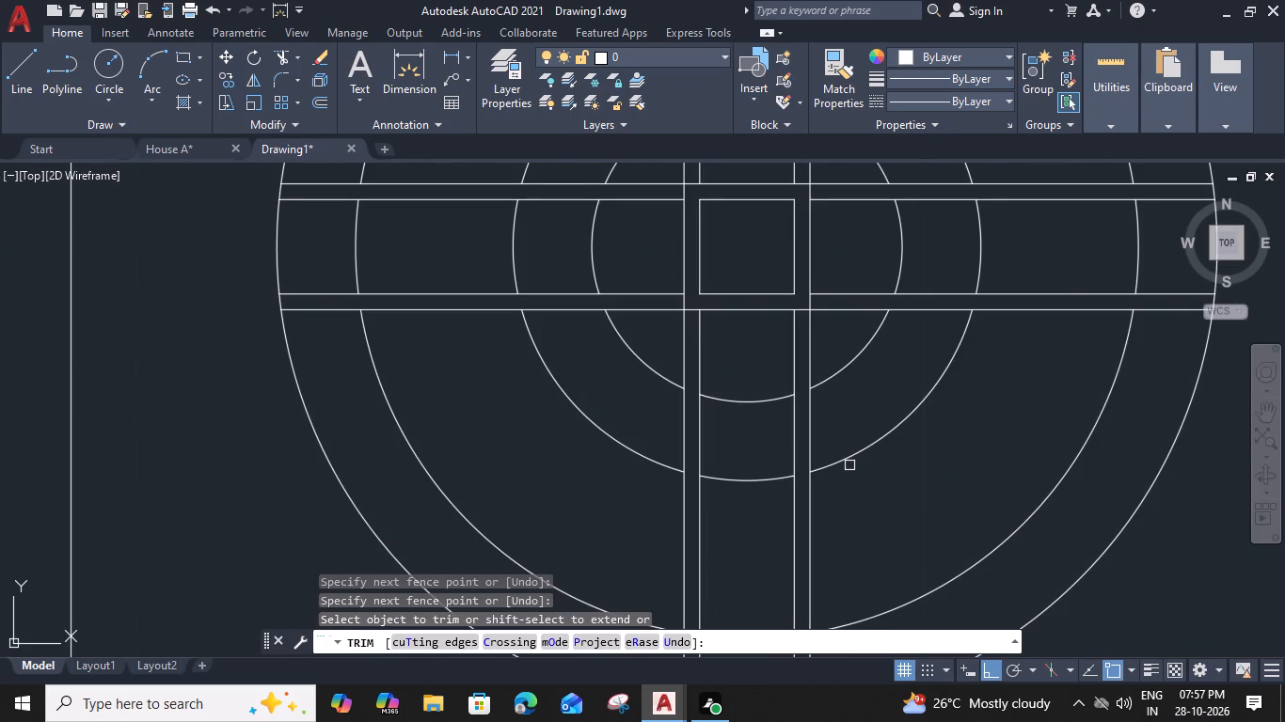
key("Escape")
Group all the circles and bars of the finished burner grate.
scroll(849, 465, "down", 2)
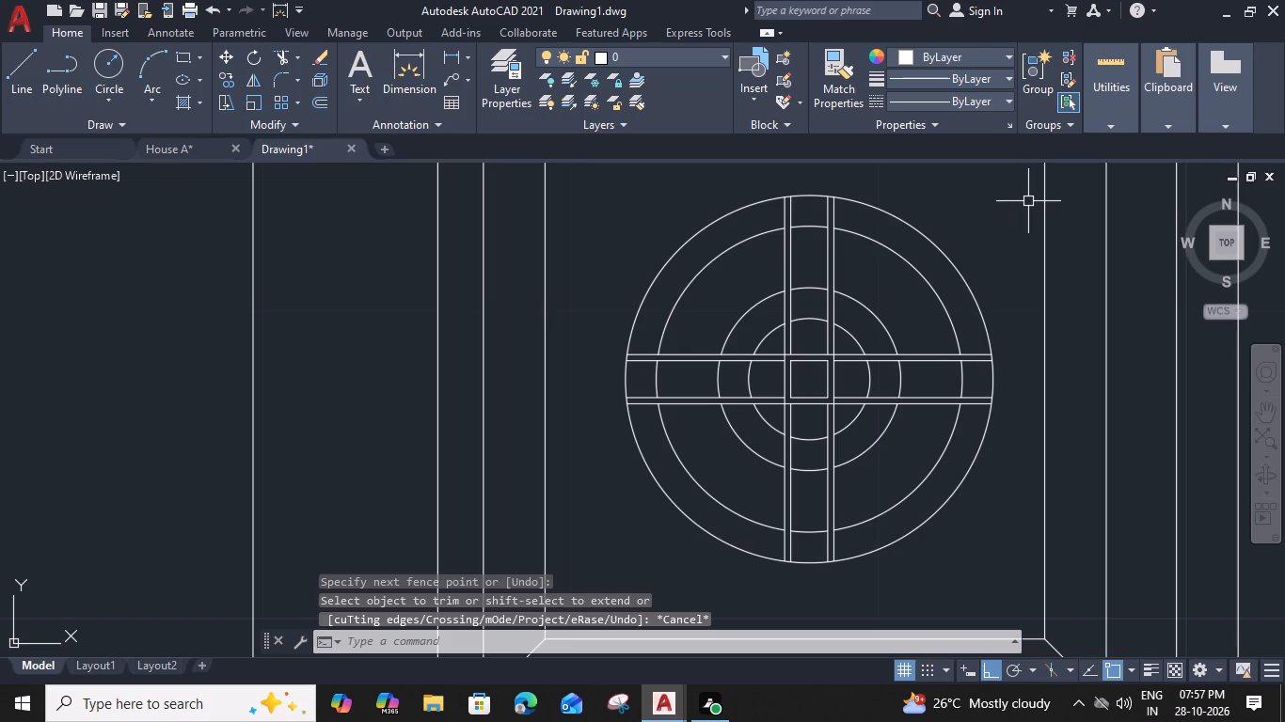
left_click(1023, 201)
left_click(613, 568)
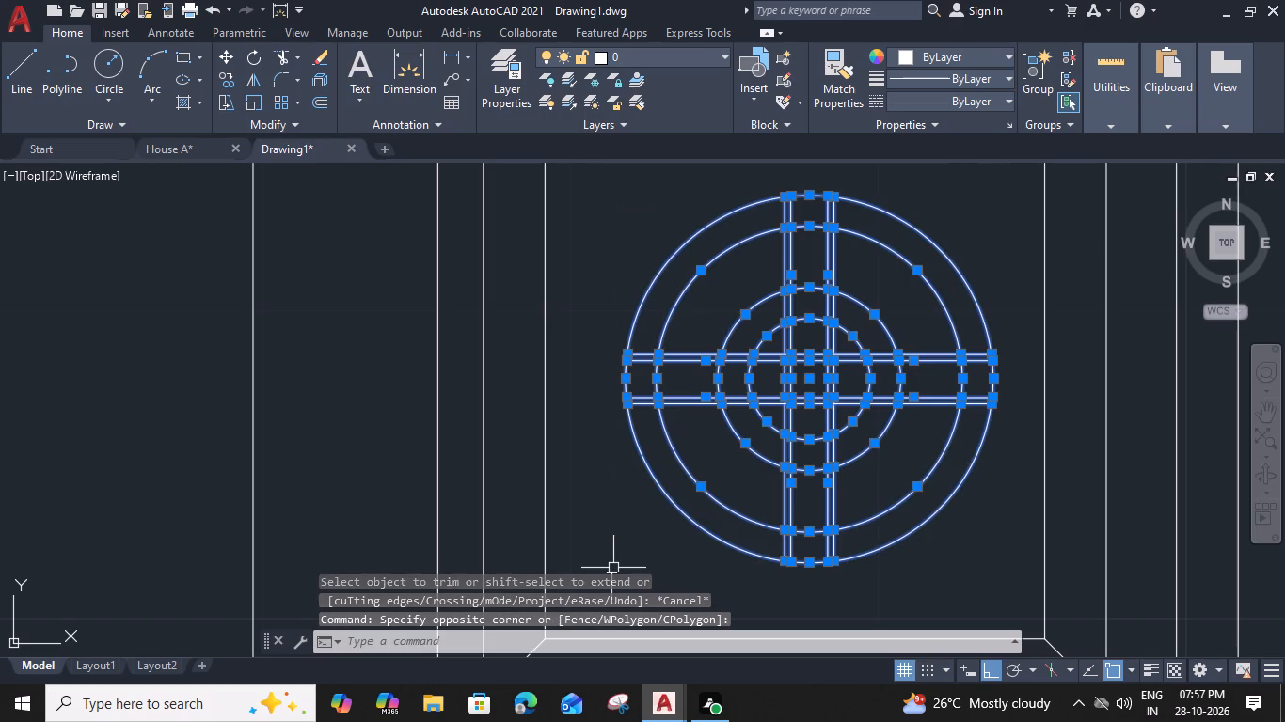
type("G")
key("space")
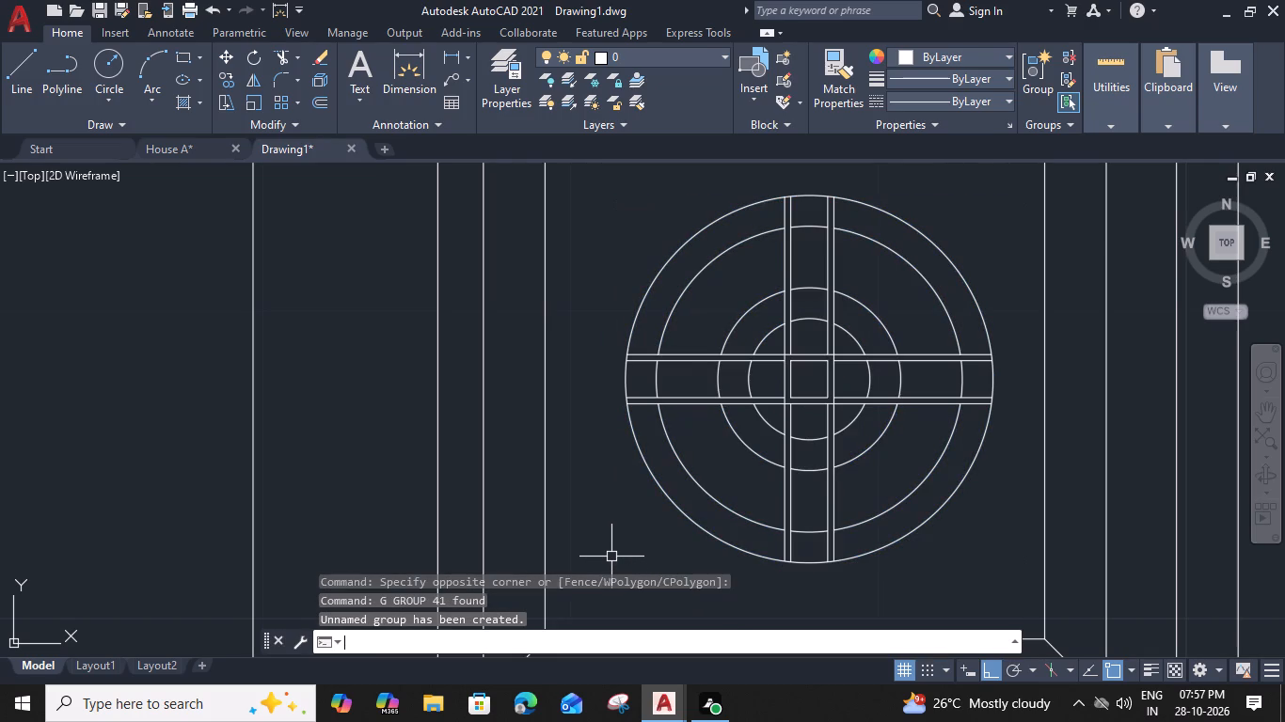
Copy the burner group about 1'-3.5" straight north, inside the north end of the stove frame.
scroll(611, 557, "down", 1)
left_click(721, 453)
type("CO")
key("space")
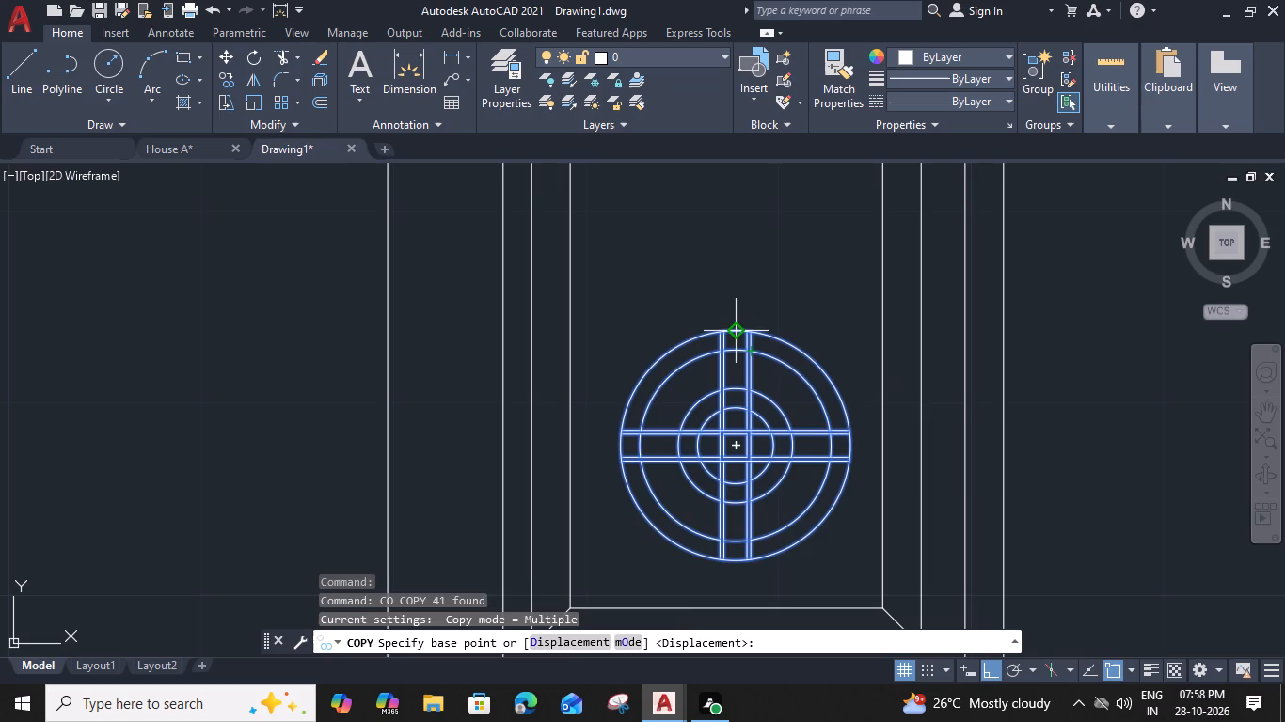
left_click(735, 332)
middle_click_drag(718, 250, 714, 526)
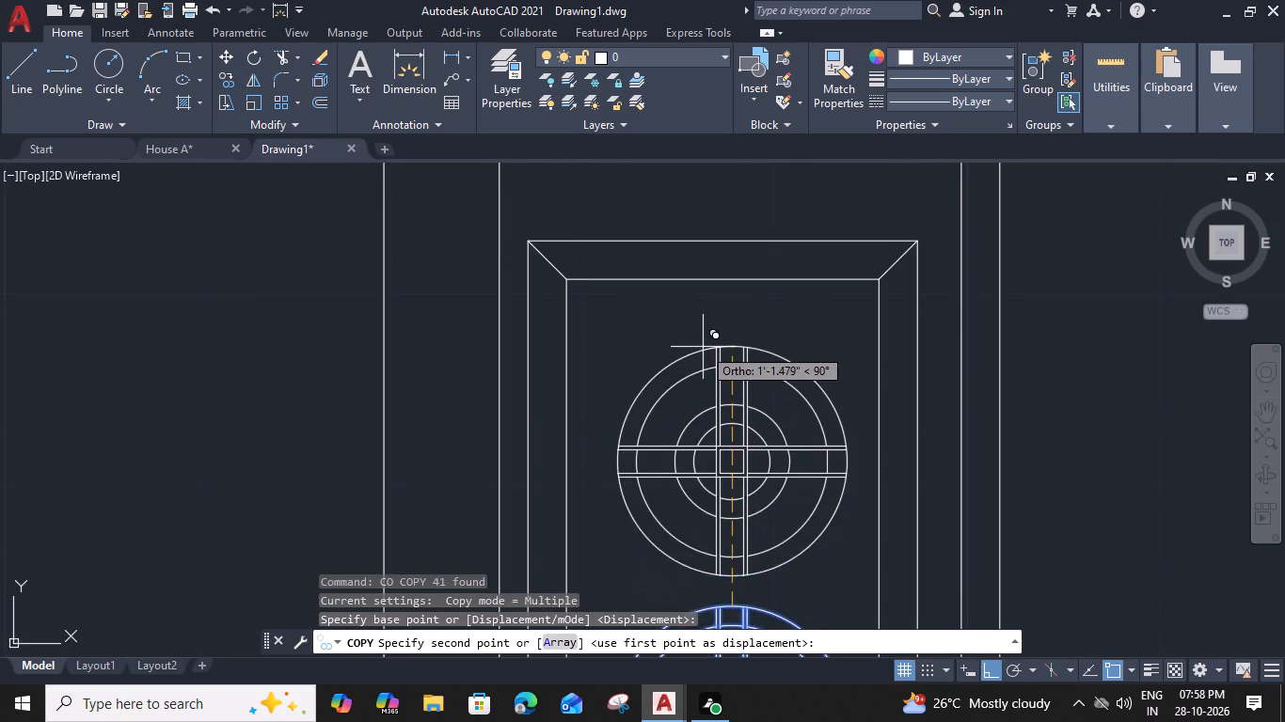
scroll(703, 347, "down", 1)
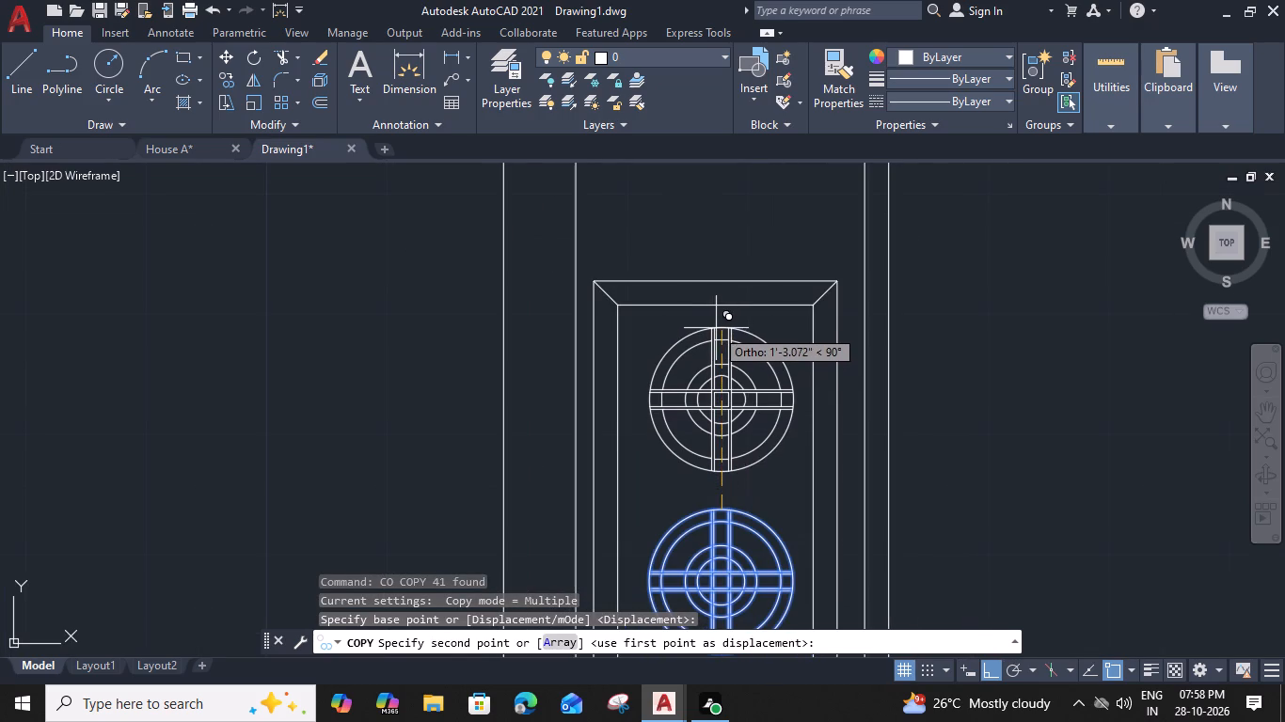
left_click(723, 322)
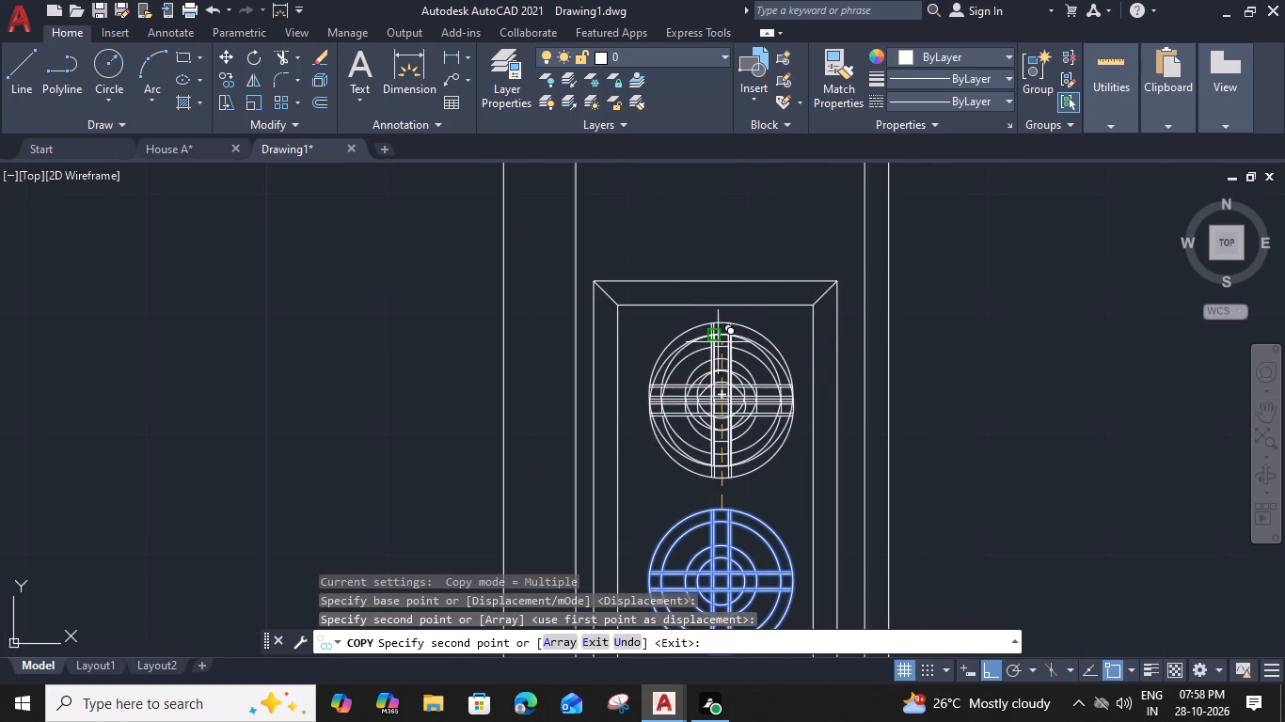
key("Escape")
Move the original south burner about 1.5" straight south, closer to the stove frame's south edge.
middle_click_drag(709, 397, 687, 205)
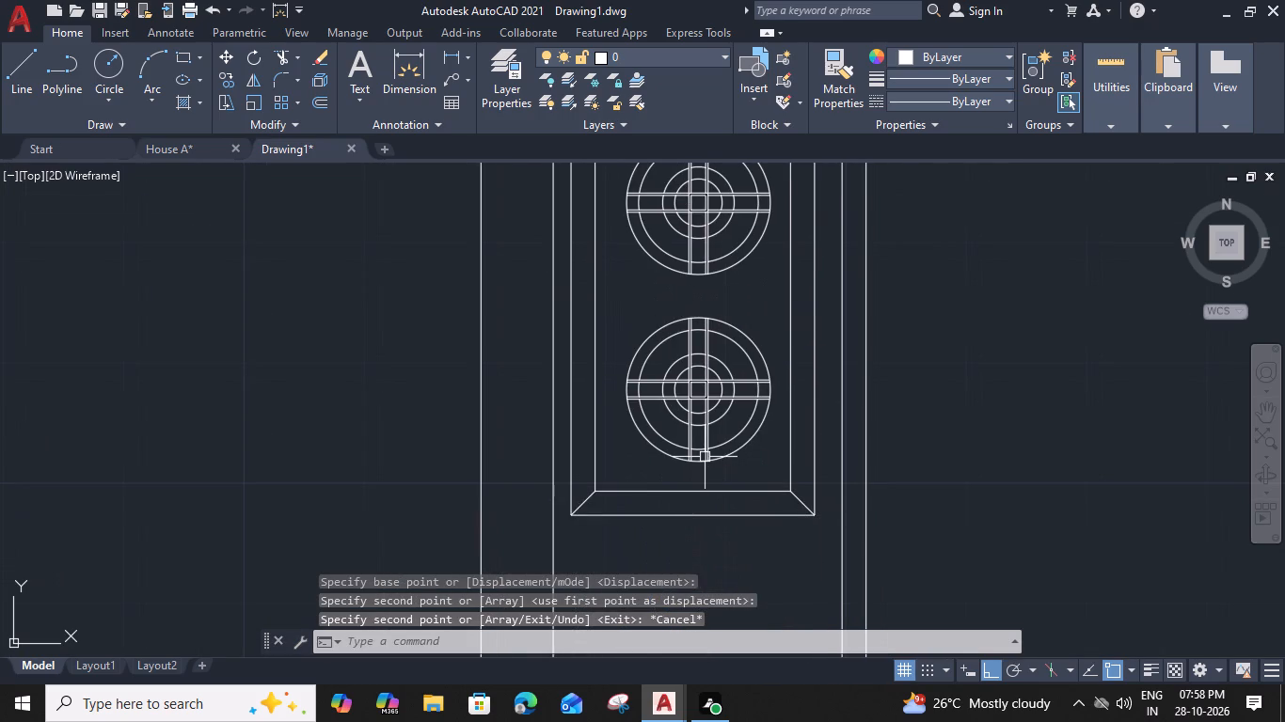
left_click(696, 464)
type("M")
key("space")
scroll(697, 478, "up", 2)
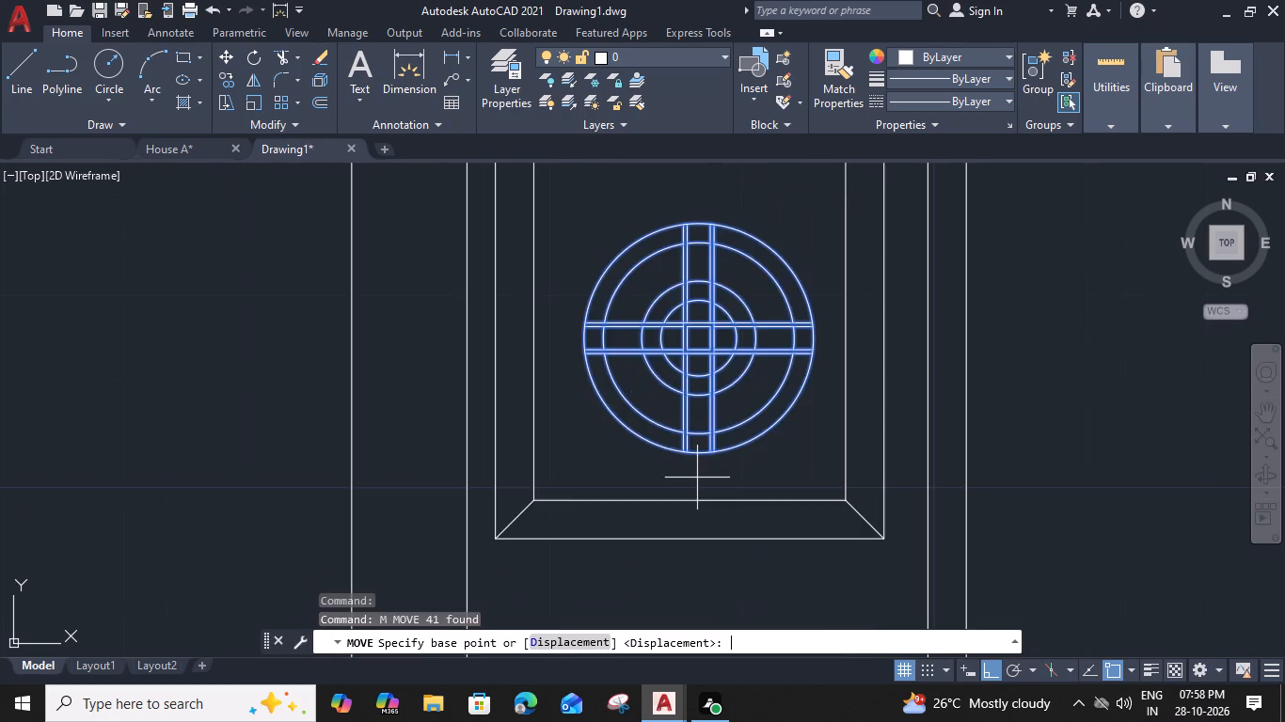
left_click(697, 441)
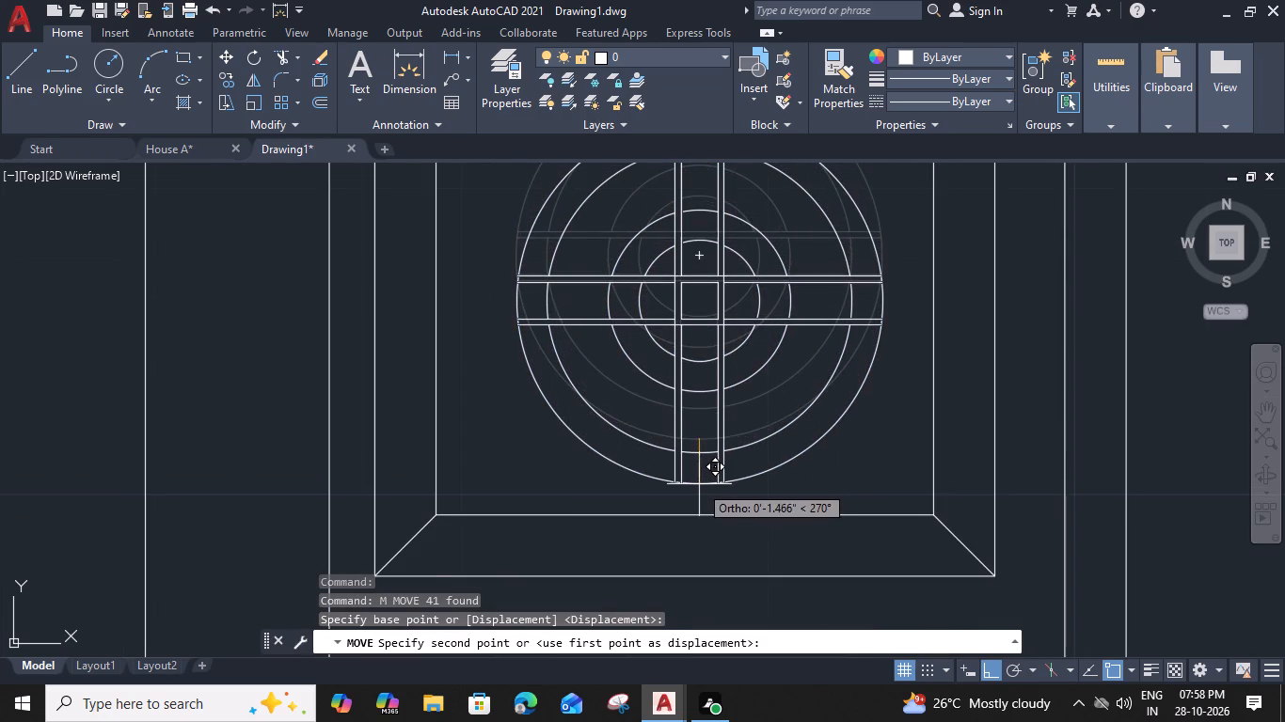
left_click(699, 484)
Draw a knob circle east of the north burner, spanning the gap between the stove frame's two east lines.
scroll(700, 479, "down", 2)
middle_click_drag(737, 308, 703, 378)
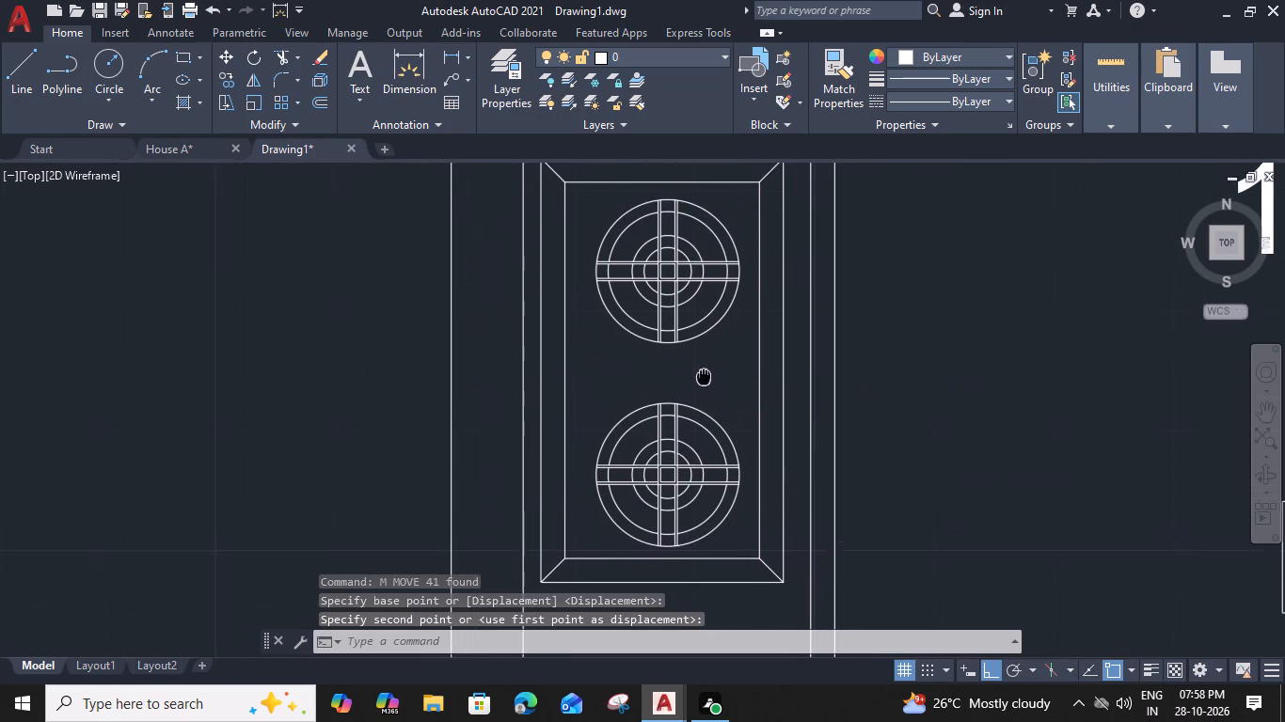
middle_click_drag(703, 378, 702, 385)
scroll(776, 298, "up", 1)
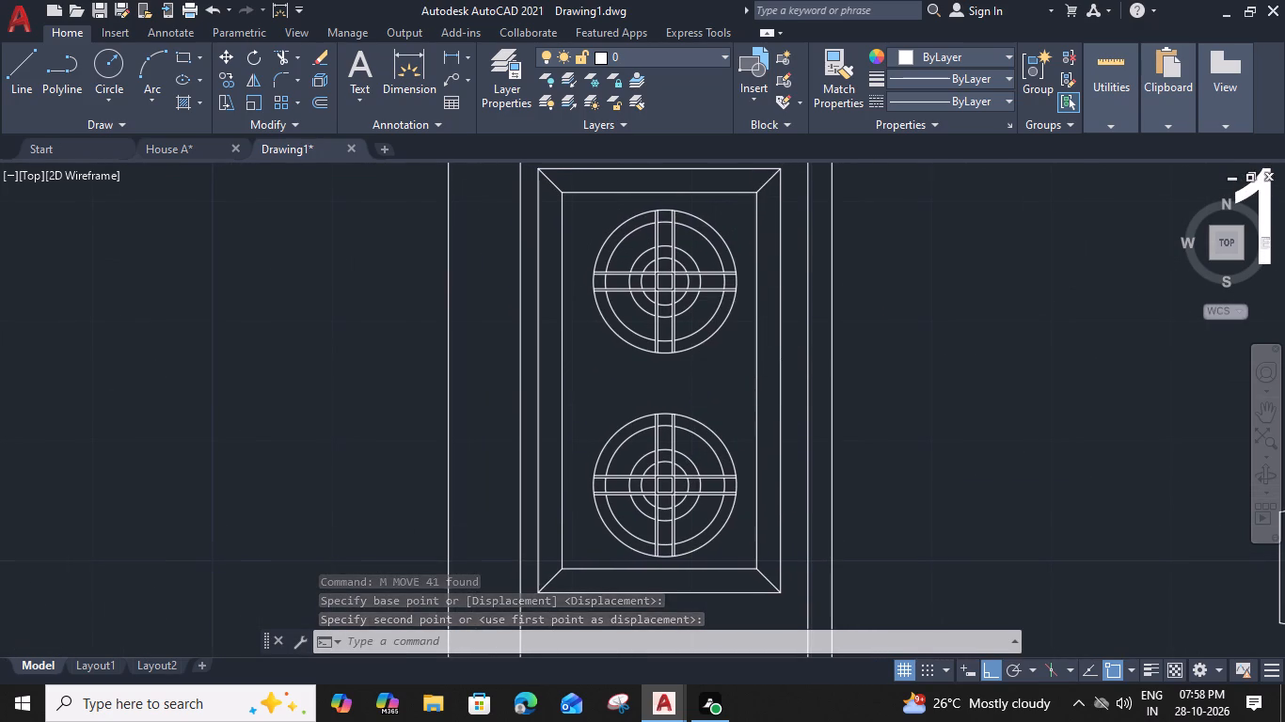
scroll(776, 298, "up", 1)
type("C")
key("space")
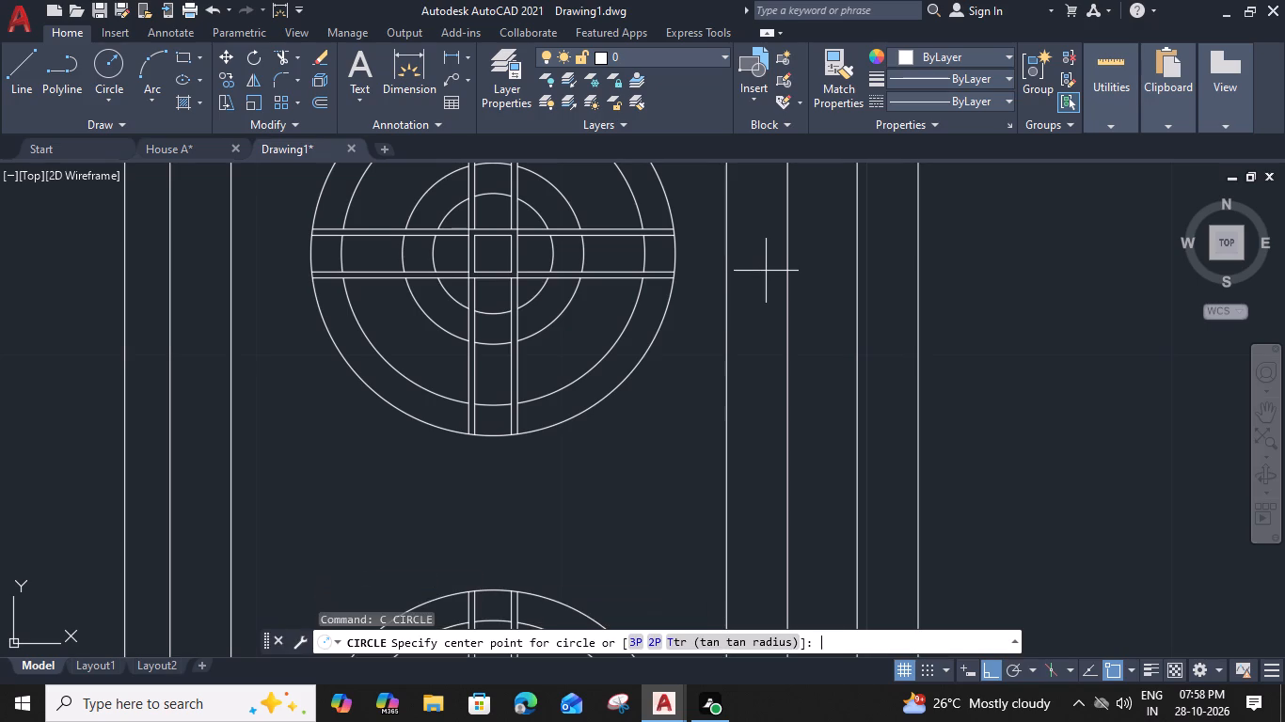
left_click(758, 244)
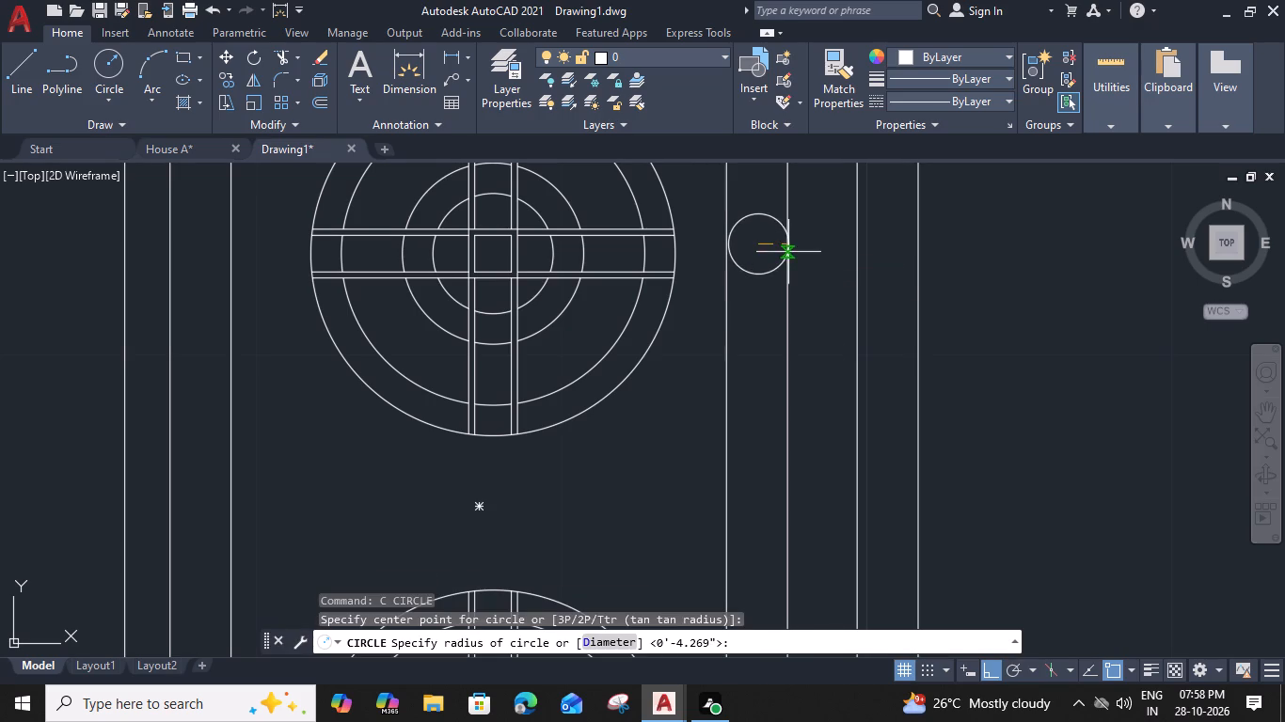
left_click(788, 250)
Offset the knob circle 0.3" inward.
left_click(764, 275)
type("O 0")
type(".3\"")
key("Return")
scroll(760, 240, "up", 2)
left_click(760, 242)
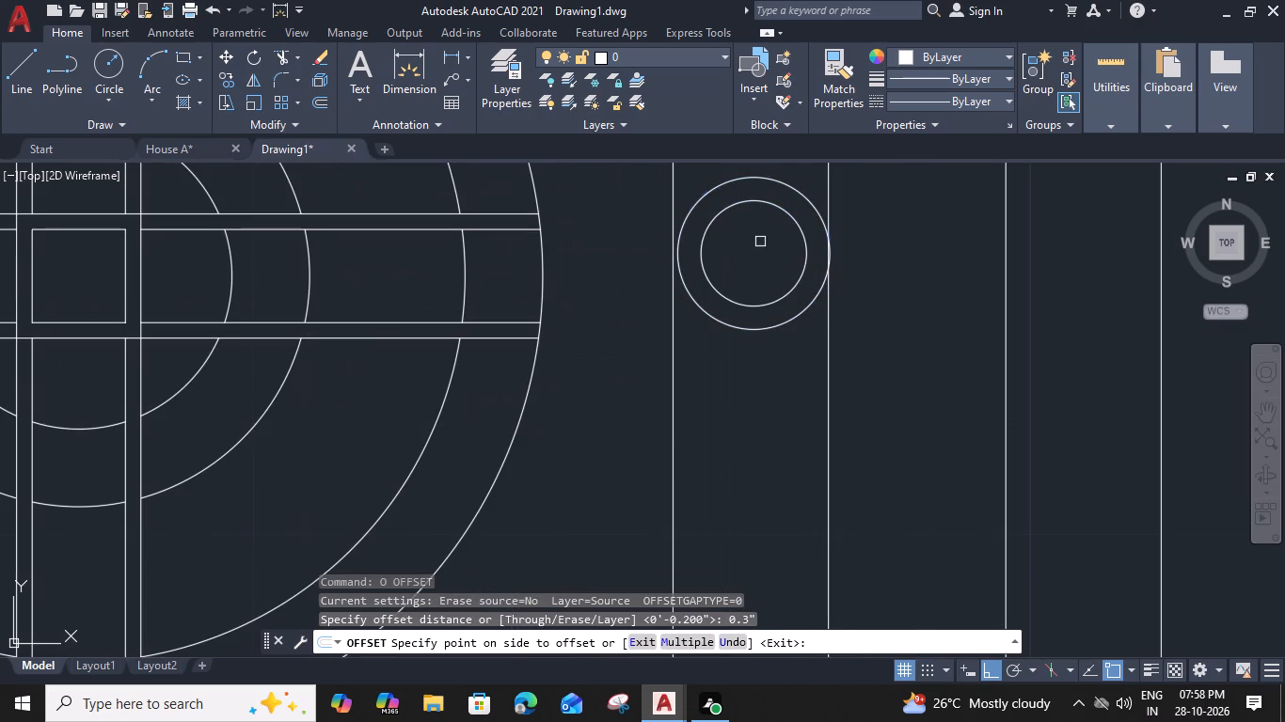
key("Escape")
Draw a vertical line through the knob from the outer circle's north quadrant to its south quadrant.
type("L")
key("space")
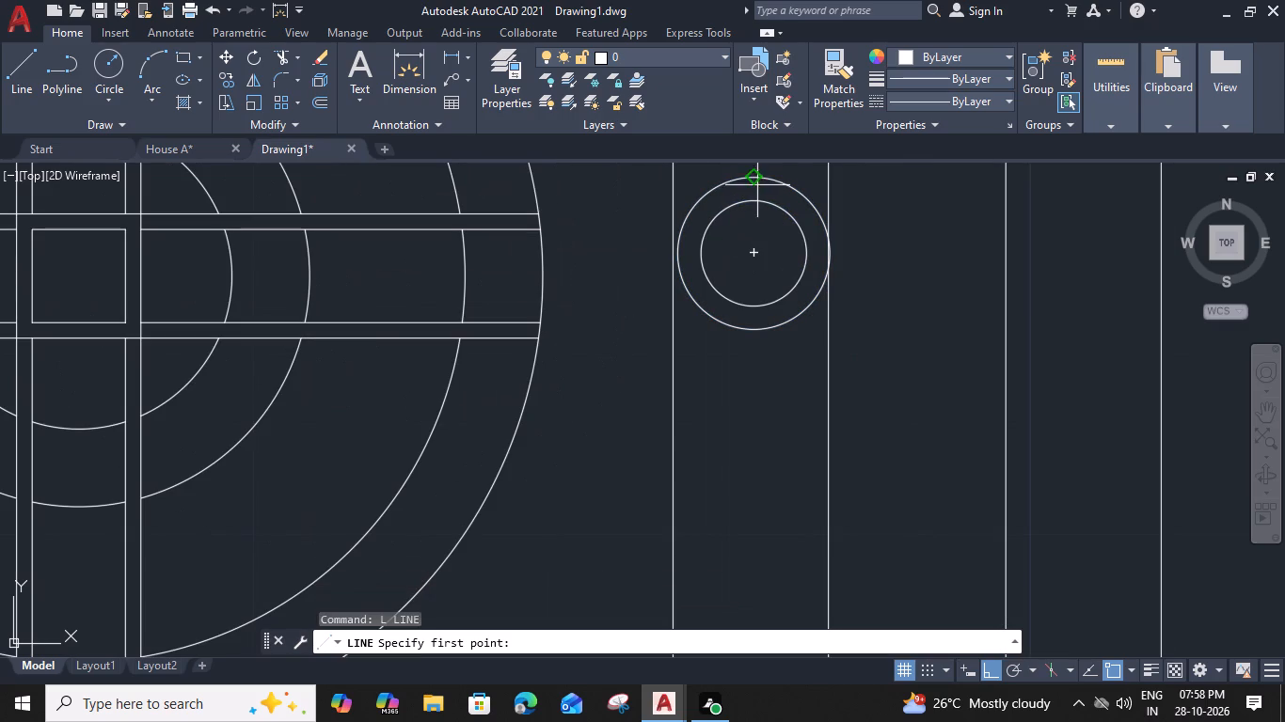
left_click(753, 181)
left_click(754, 332)
key("space")
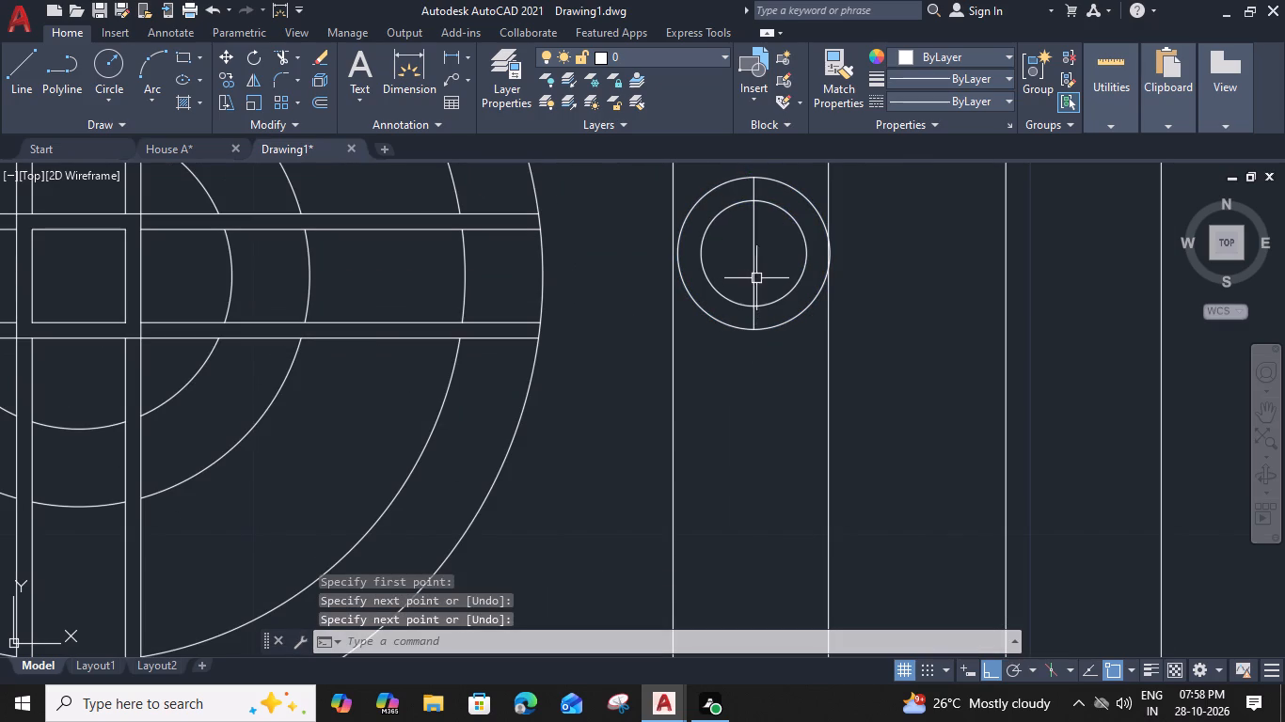
Offset the knob's centre line 0.3" to both sides and delete the original centre line.
left_click(753, 277)
type("O")
key("space")
key("0")
type(".3\"")
key("Return")
left_click(704, 337)
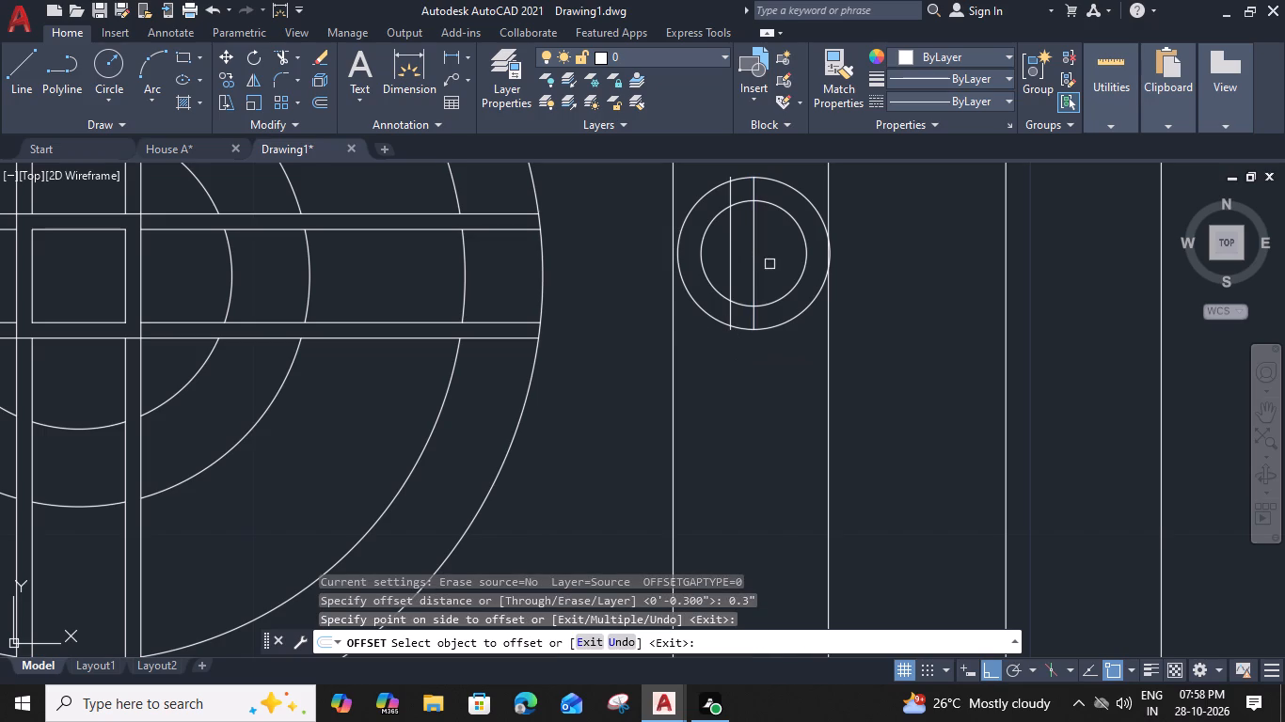
left_click(754, 269)
left_click(801, 279)
key("Escape")
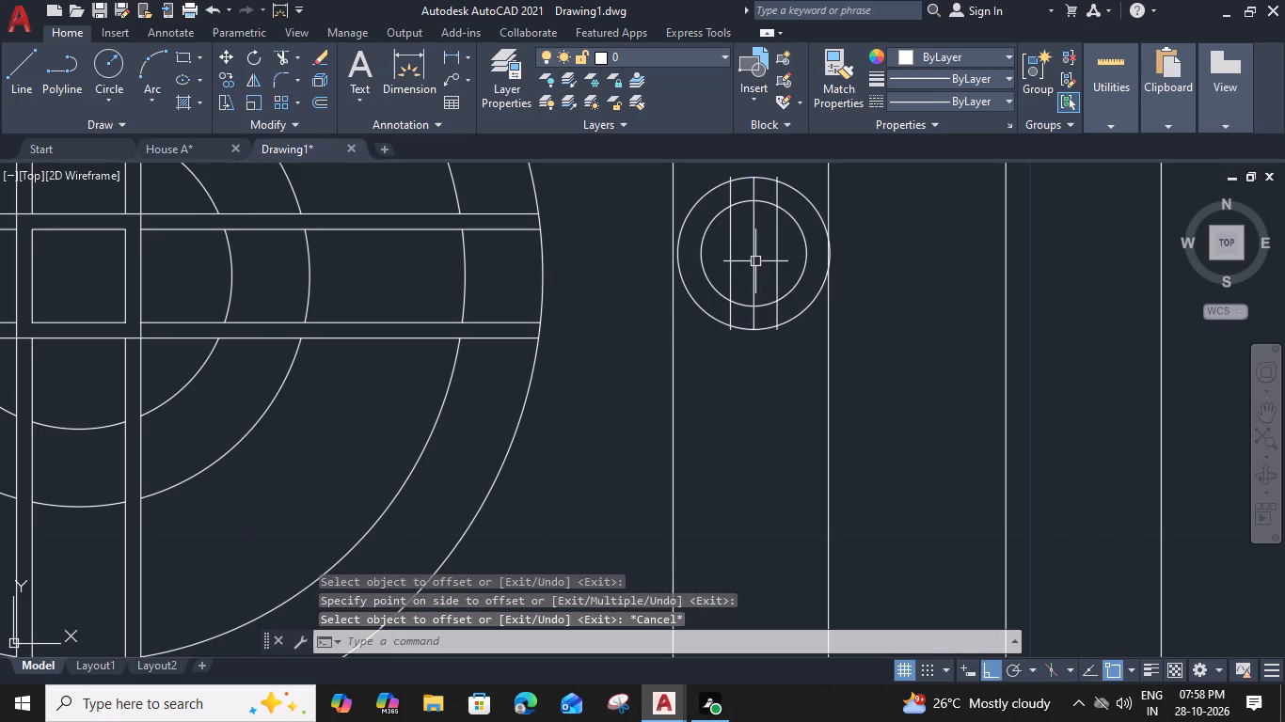
left_click(754, 260)
key("Delete")
Trim the ends of the two vertical knob lines that project past the outer circle.
key("t")
type("R")
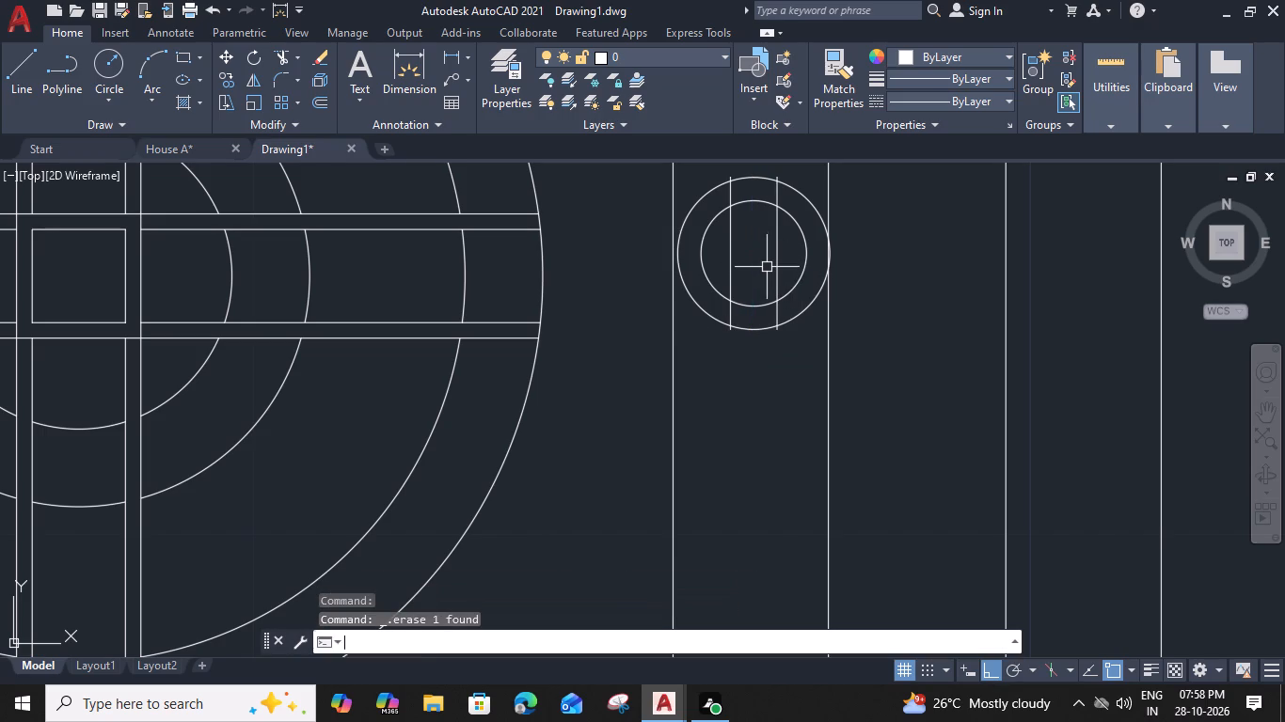
key("space")
left_click(780, 175)
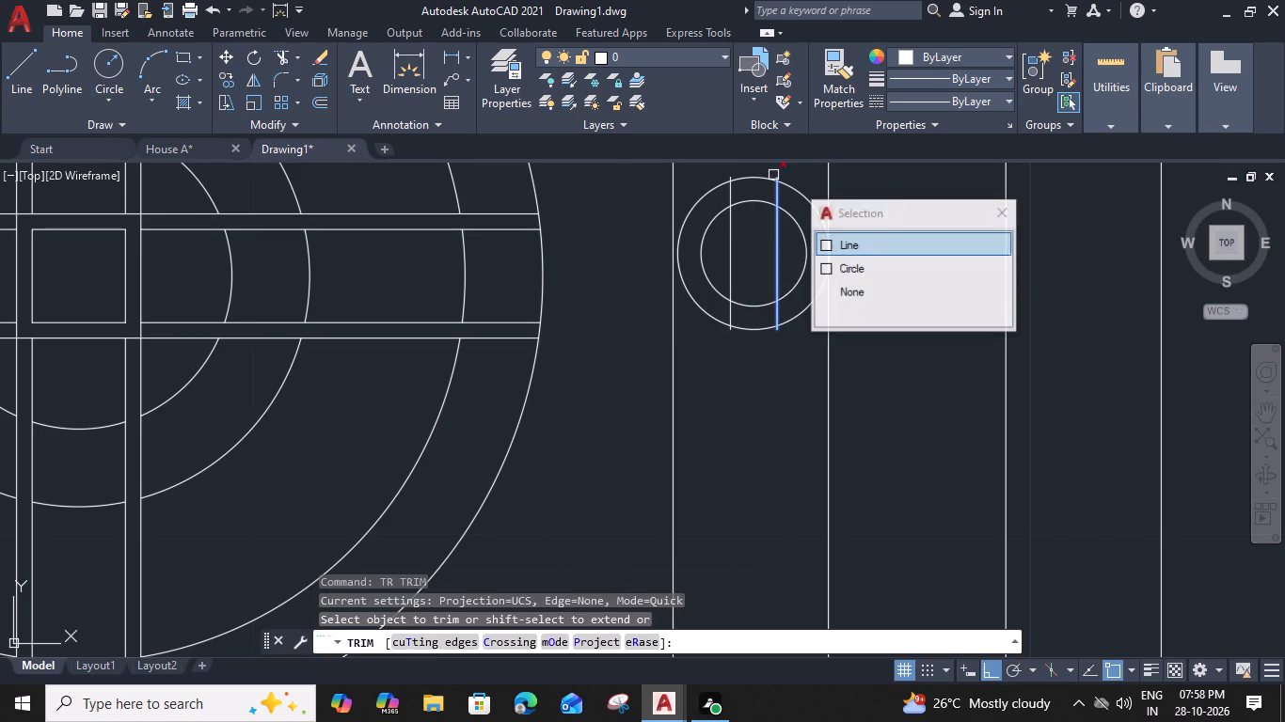
scroll(772, 165, "up", 3)
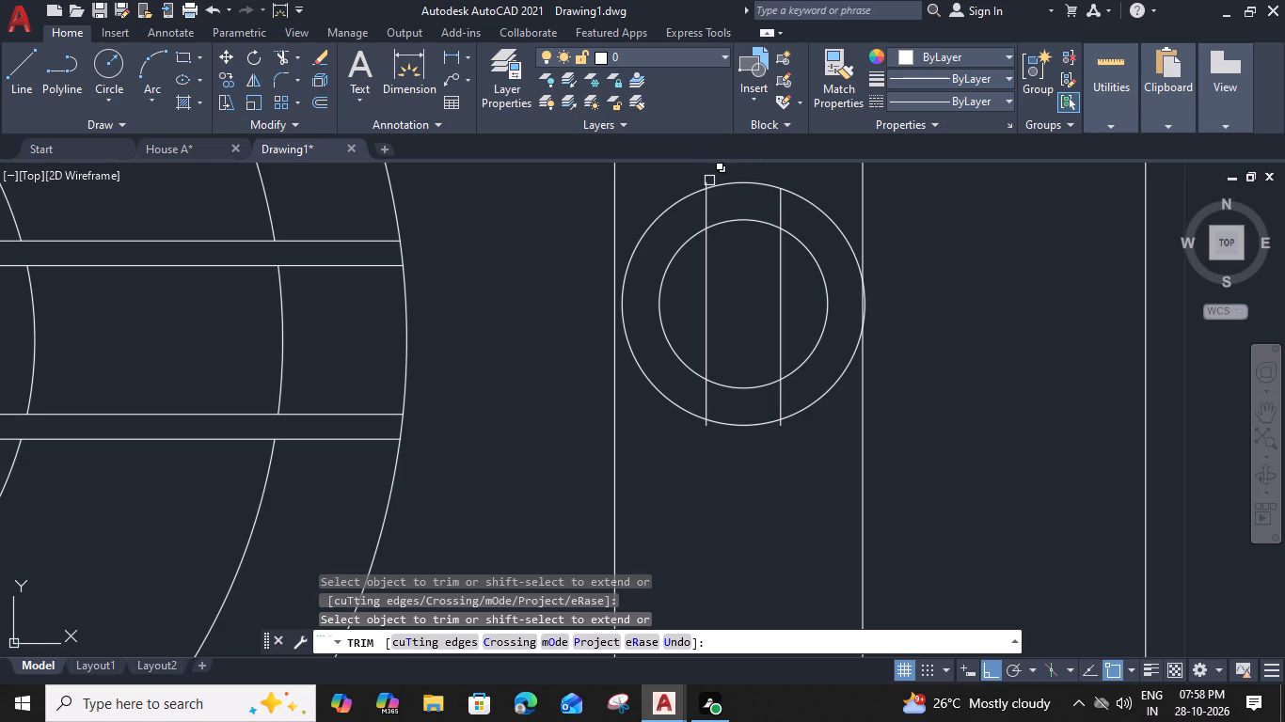
left_click(704, 180)
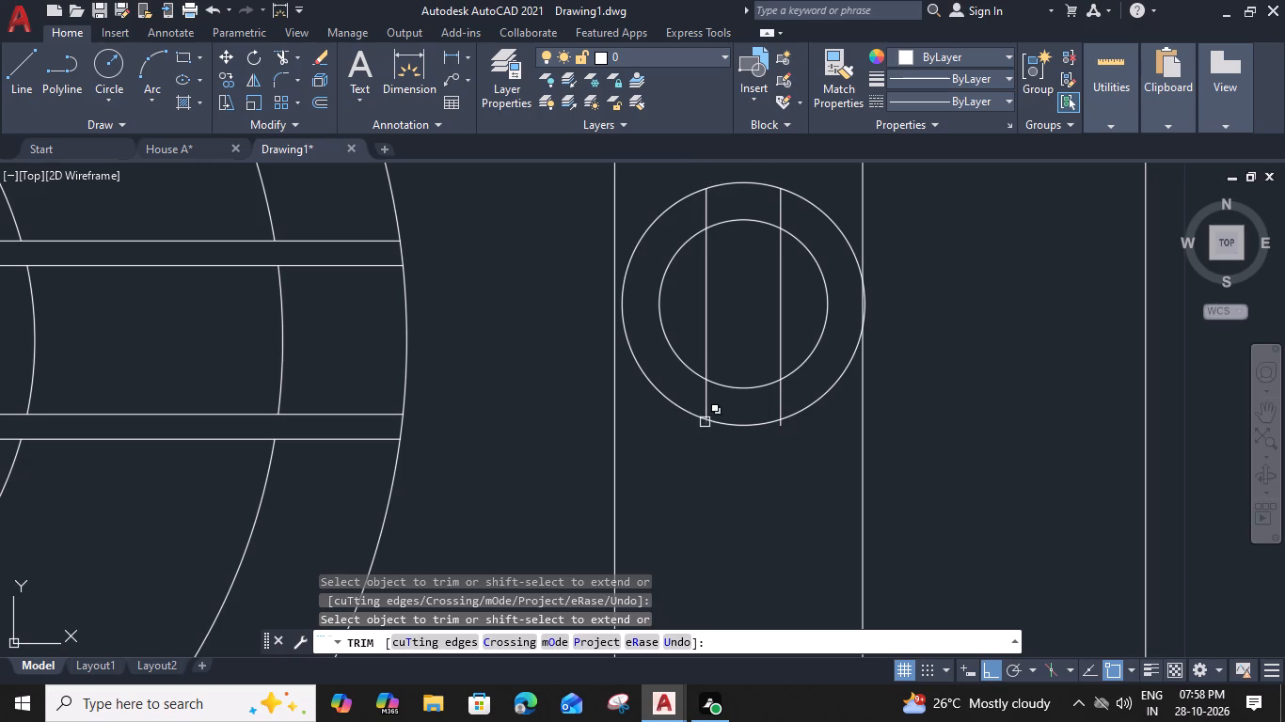
left_click(705, 426)
left_click(780, 429)
Trim the knob's inner circle between the two vertical lines.
left_click(741, 392)
left_click(740, 207)
left_click(736, 306)
key("Escape")
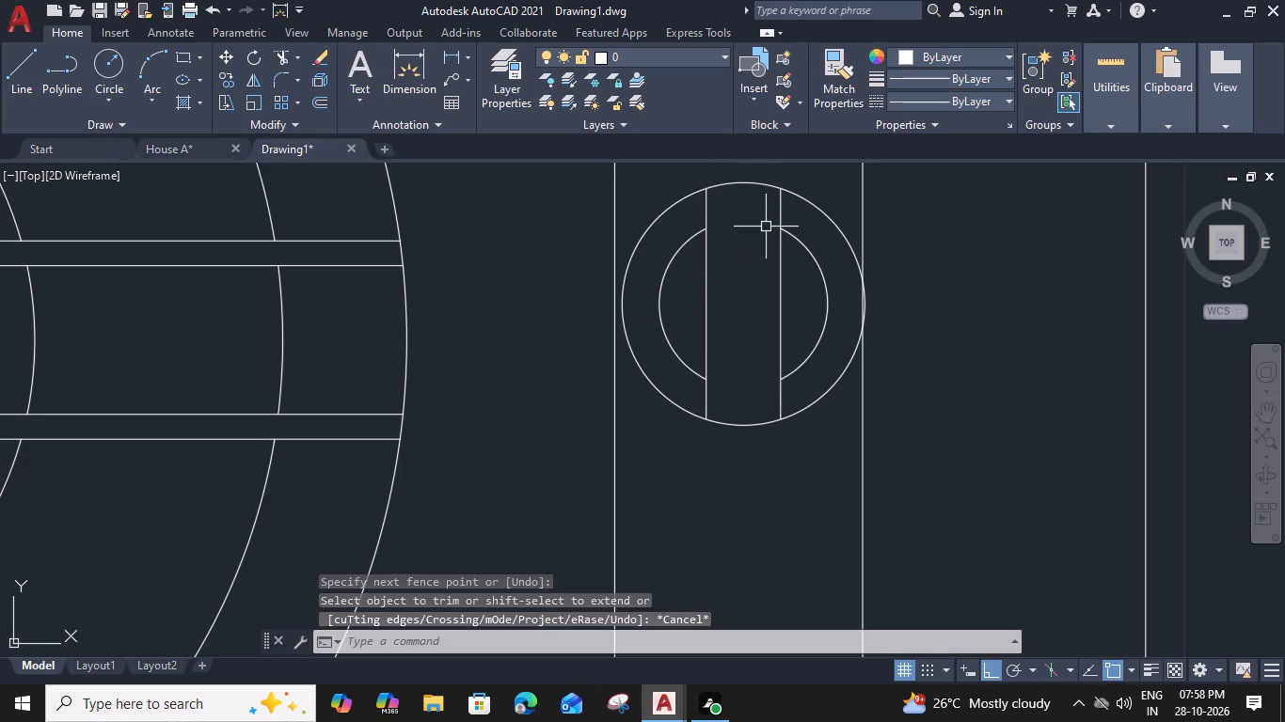
key("Escape")
Group the knob's circle, arcs and lines.
left_click(814, 182)
left_click(658, 455)
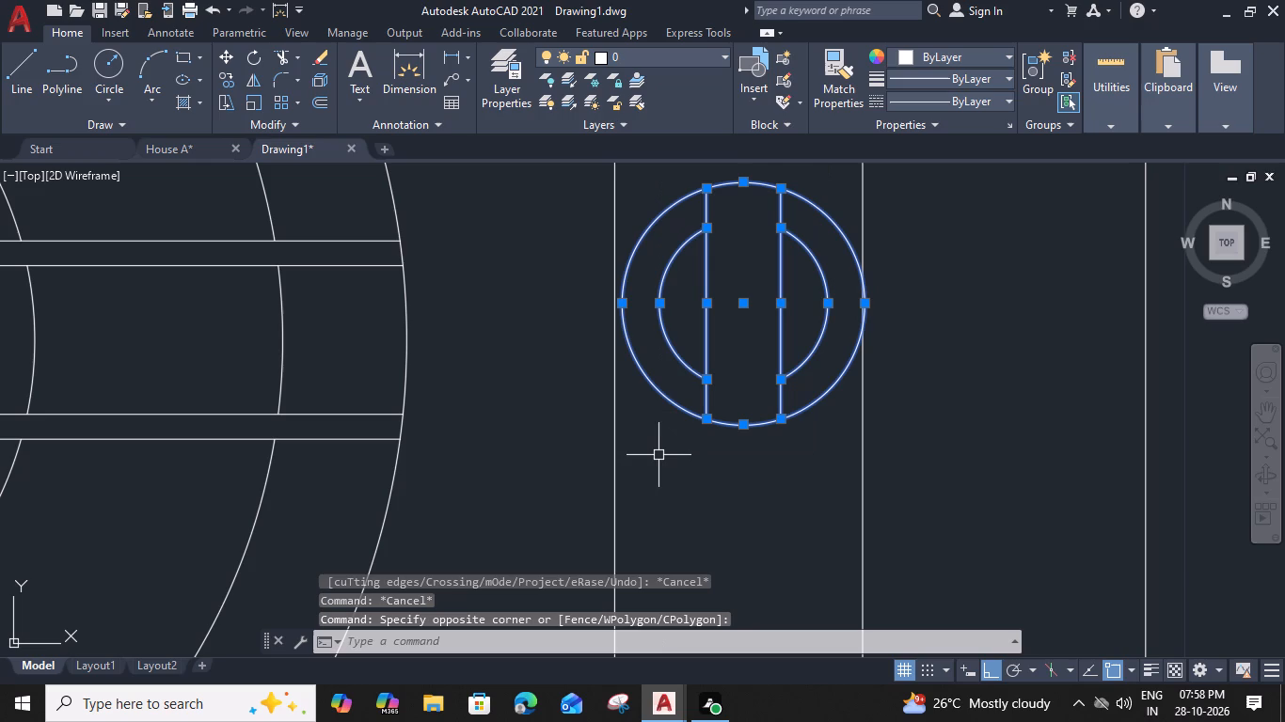
key("g")
key("space")
Copy the knob group about 1'-5" straight south, placing it beside the south burner.
left_click(734, 423)
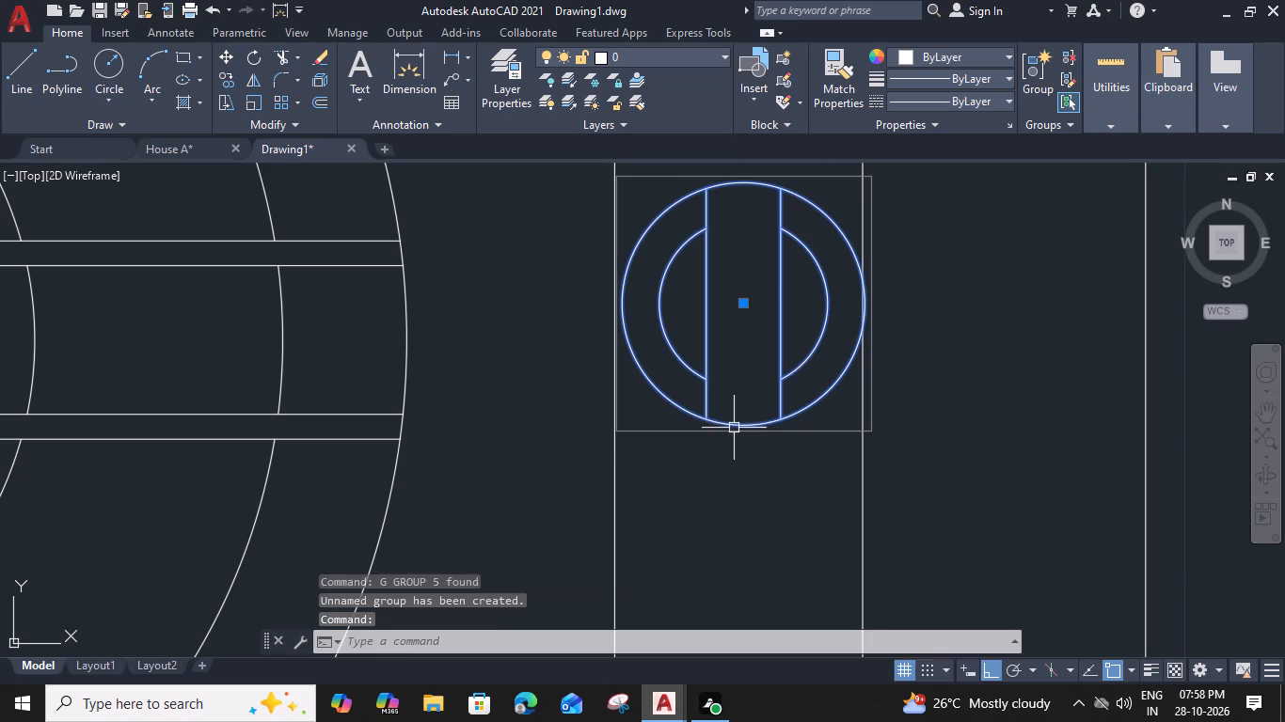
key("c")
type("O")
key("space")
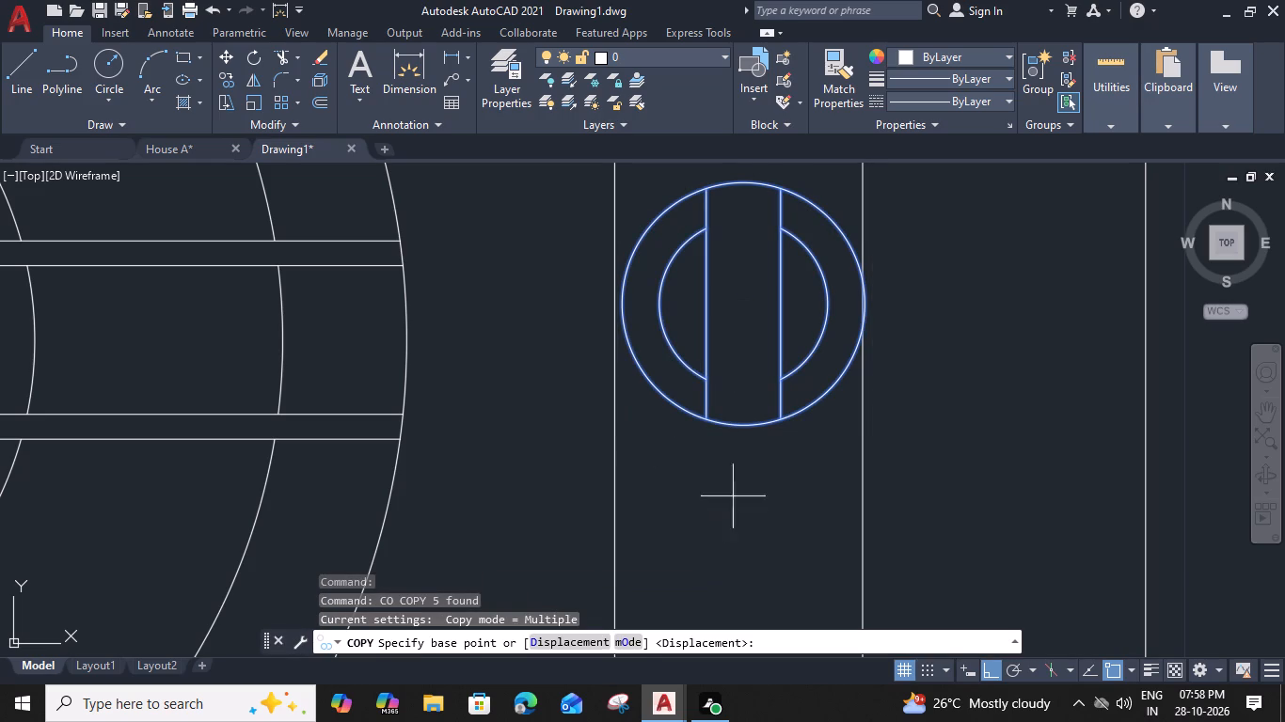
left_click(739, 428)
scroll(742, 447, "down", 2)
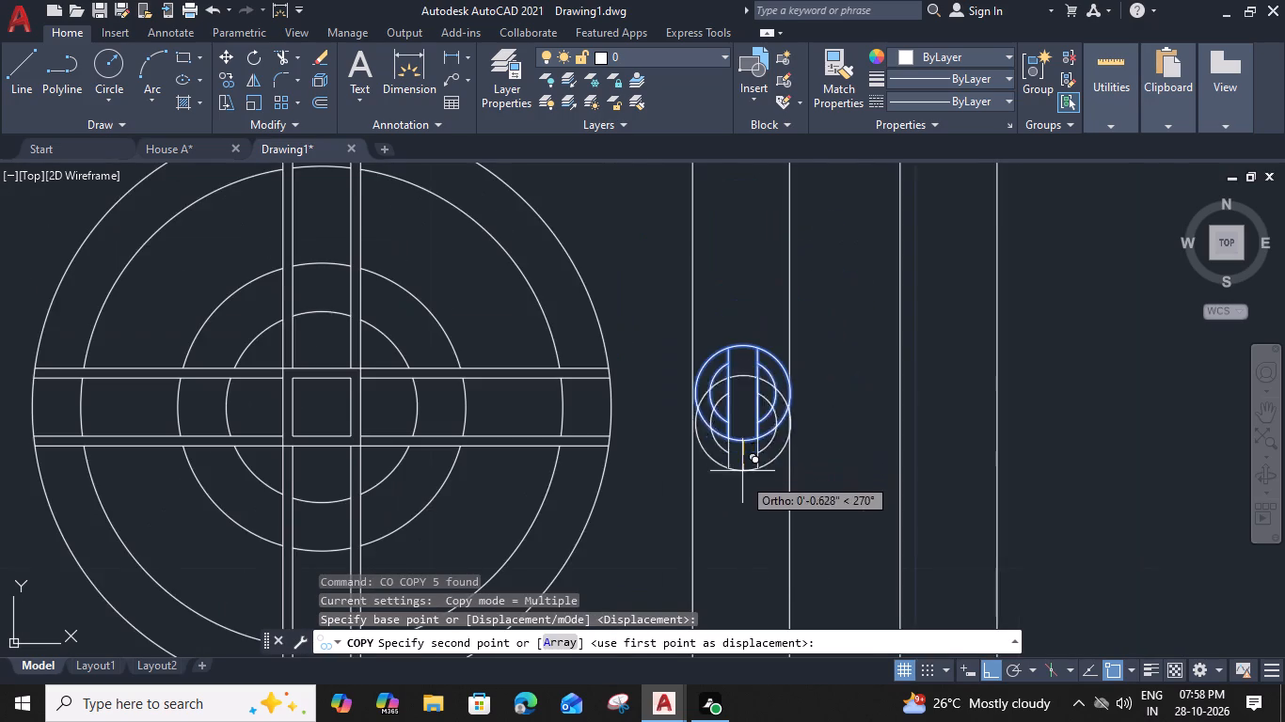
middle_click_drag(745, 553, 729, 268)
scroll(736, 419, "down", 1)
middle_click_drag(742, 512, 727, 300)
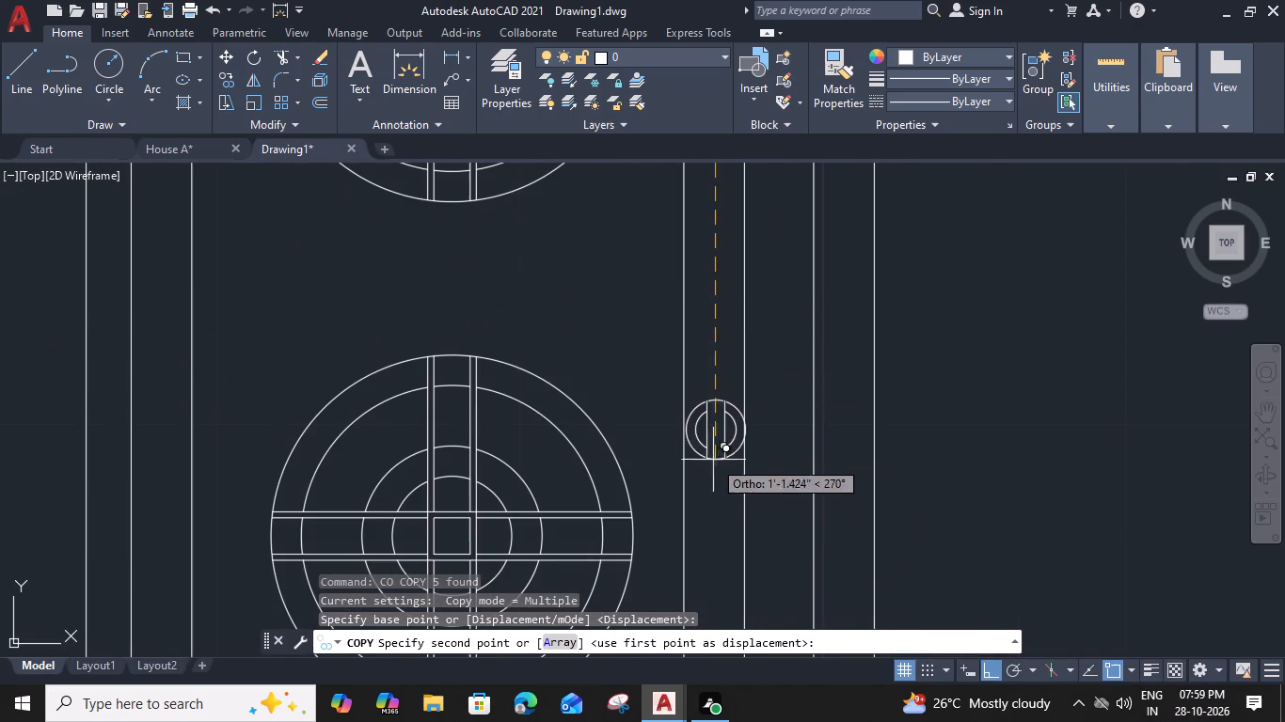
middle_click_drag(711, 548, 714, 429)
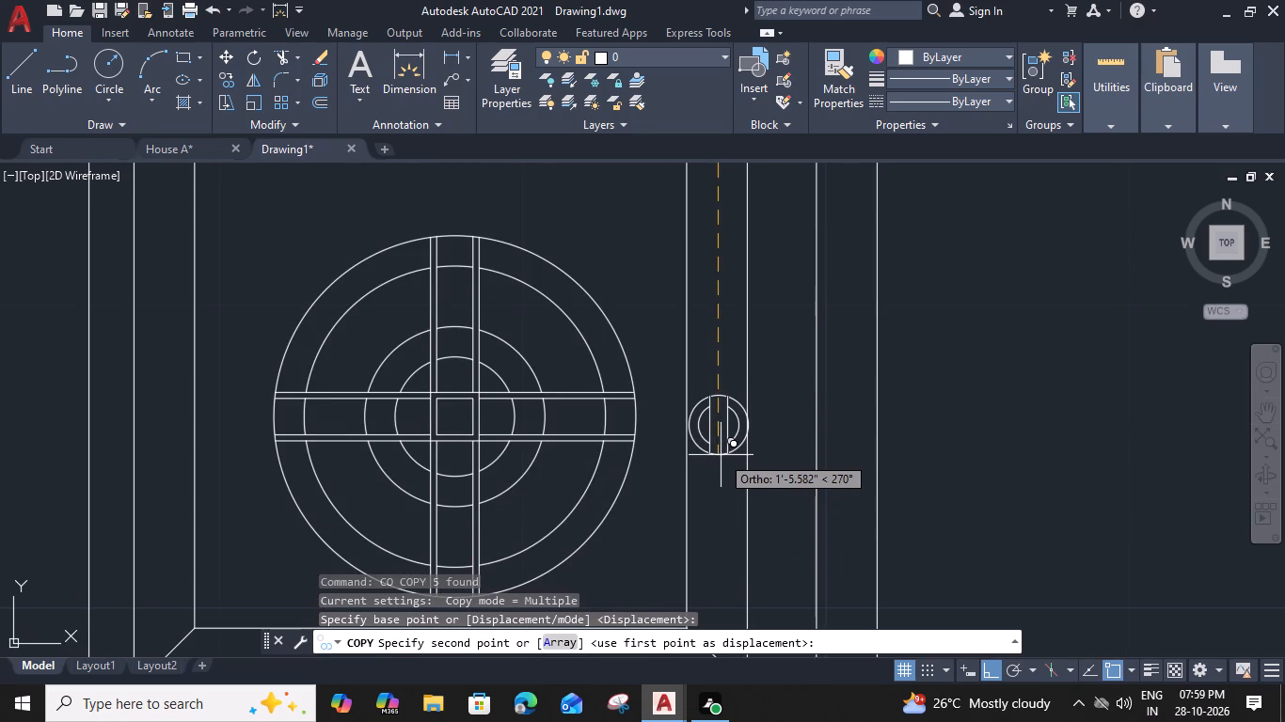
left_click(718, 446)
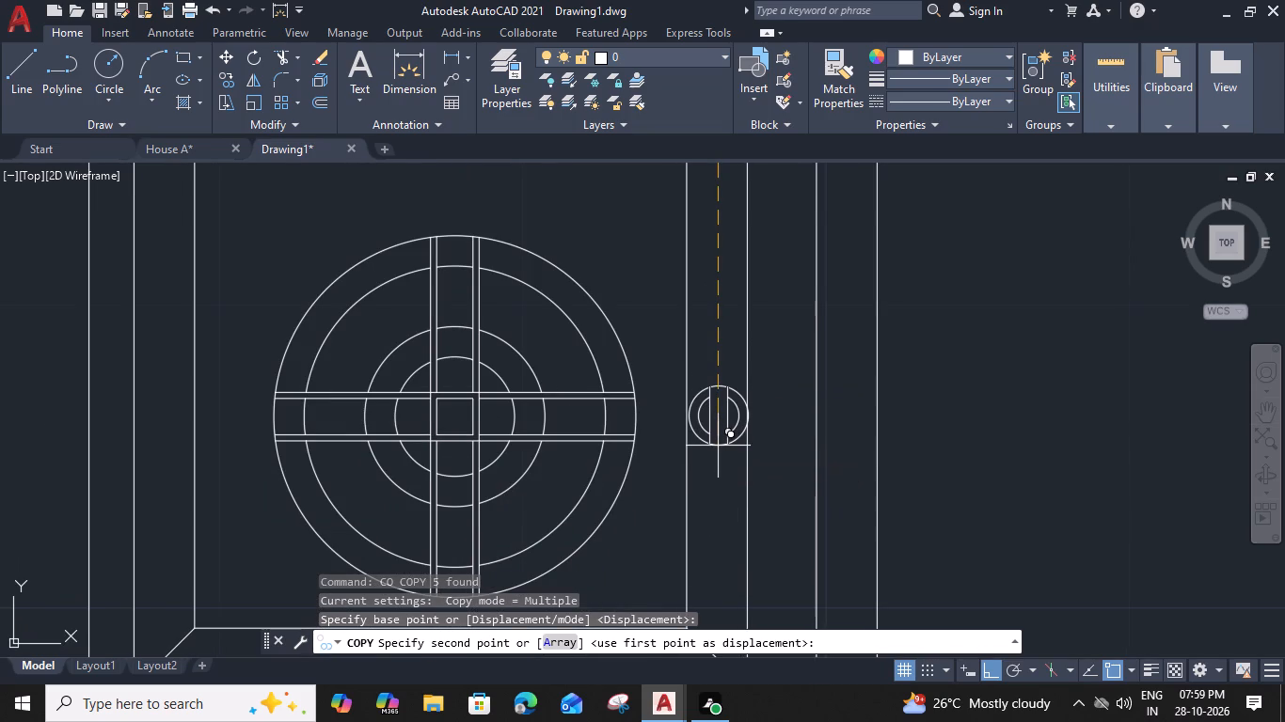
Draw a tall rectangle for a sink inside the kitchen's east counter, near the counter's north end.
key("Escape")
scroll(714, 446, "down", 3)
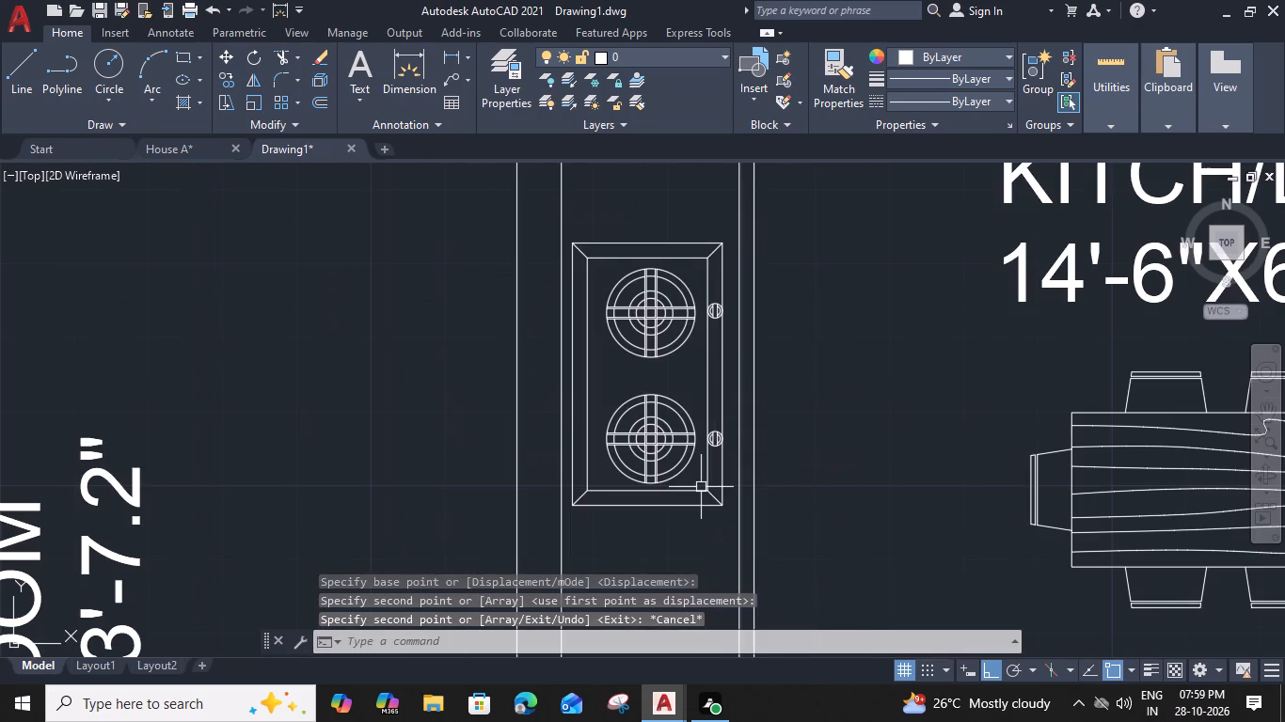
scroll(688, 322, "down", 2)
middle_click_drag(928, 352, 591, 385)
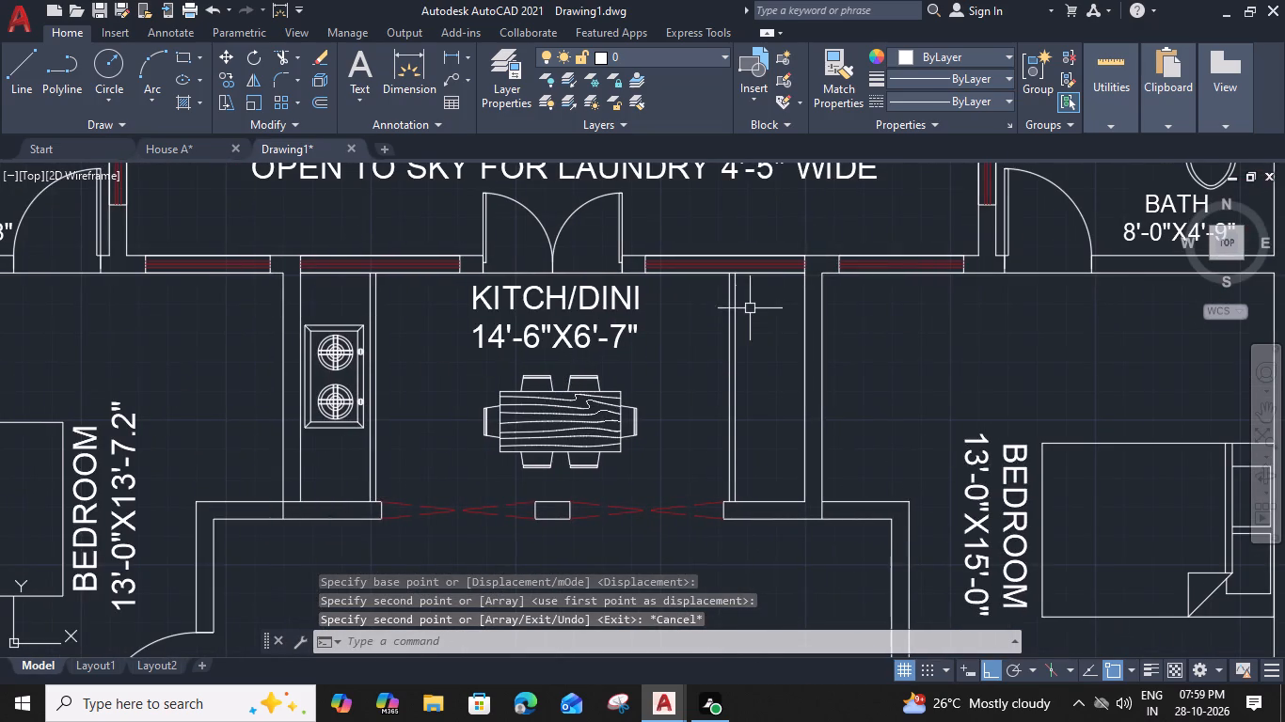
scroll(753, 306, "up", 2)
type("REC")
key("space")
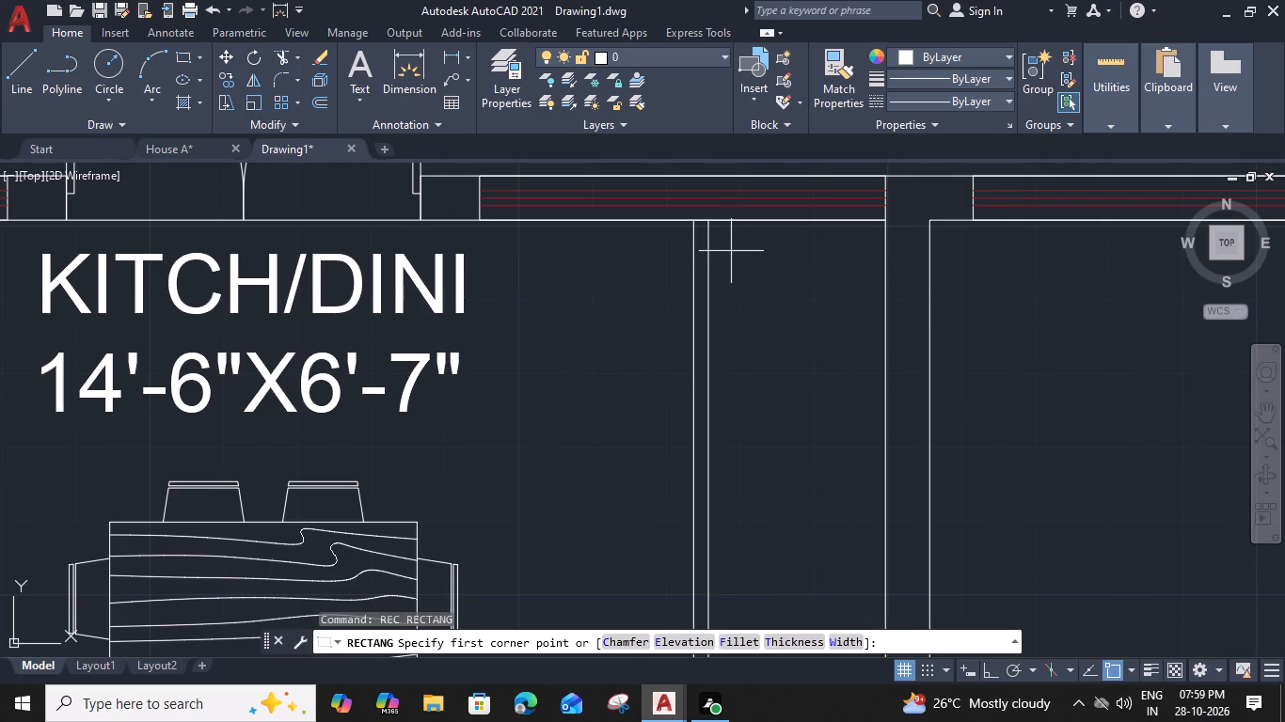
left_click(732, 251)
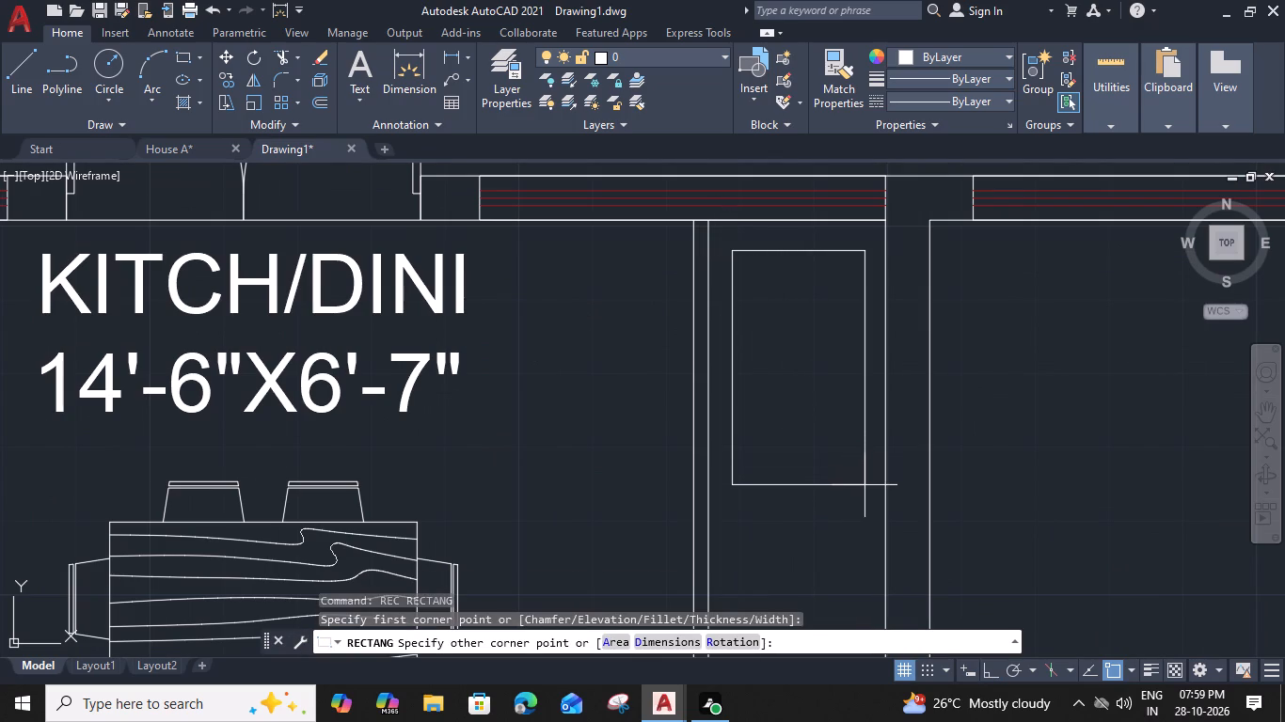
left_click(865, 485)
Offset the sink rectangle 2" inward.
left_click(736, 337)
type("O")
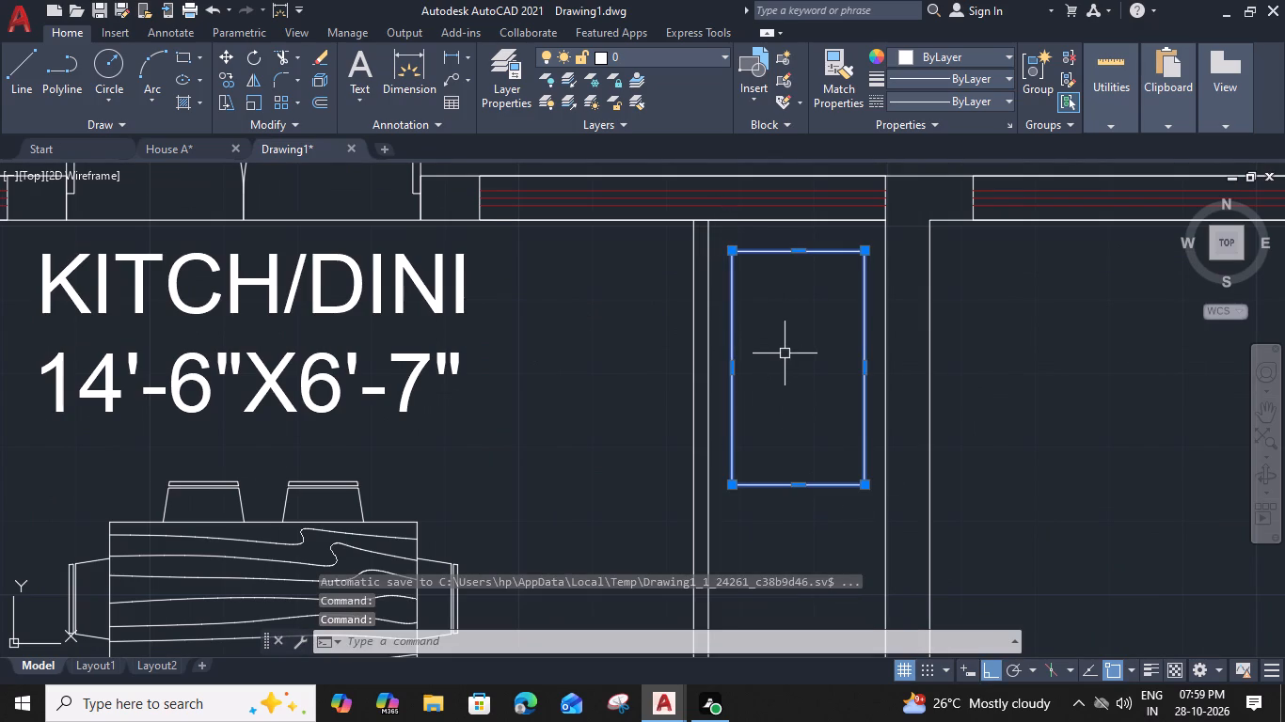
key("space")
key("2")
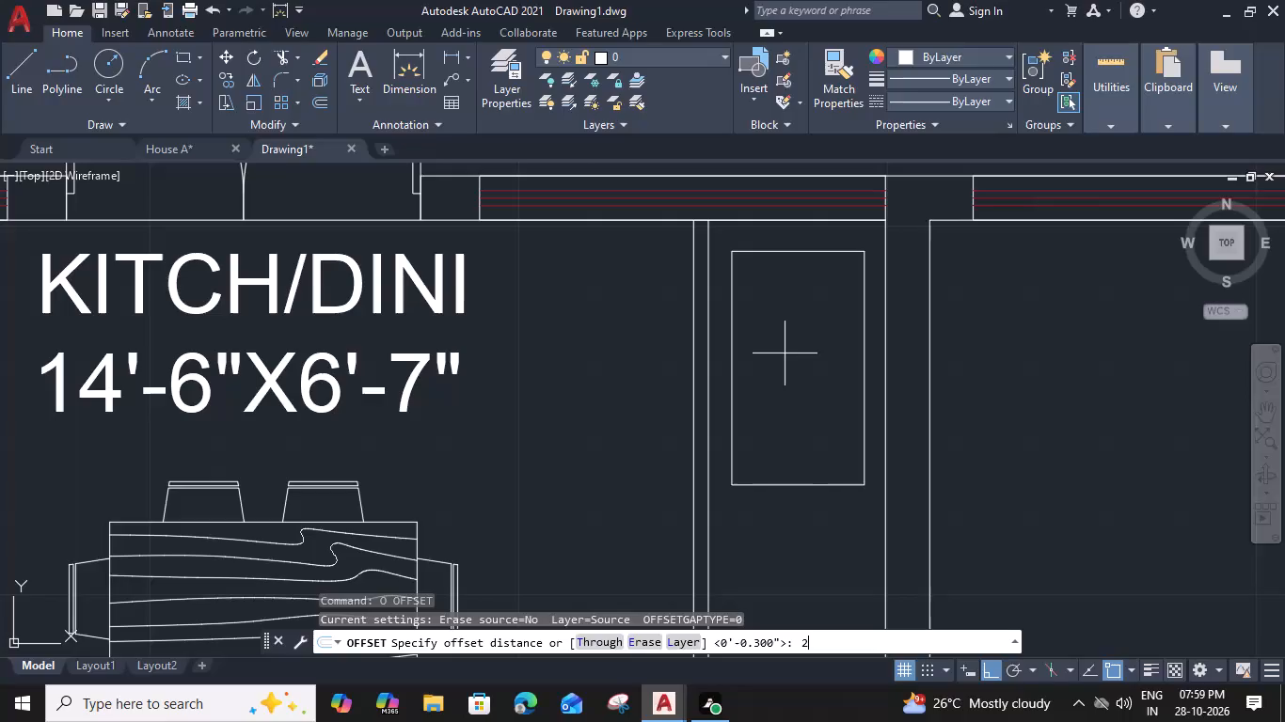
key("shift+quotedbl")
key("Return")
left_click(794, 369)
key("Escape")
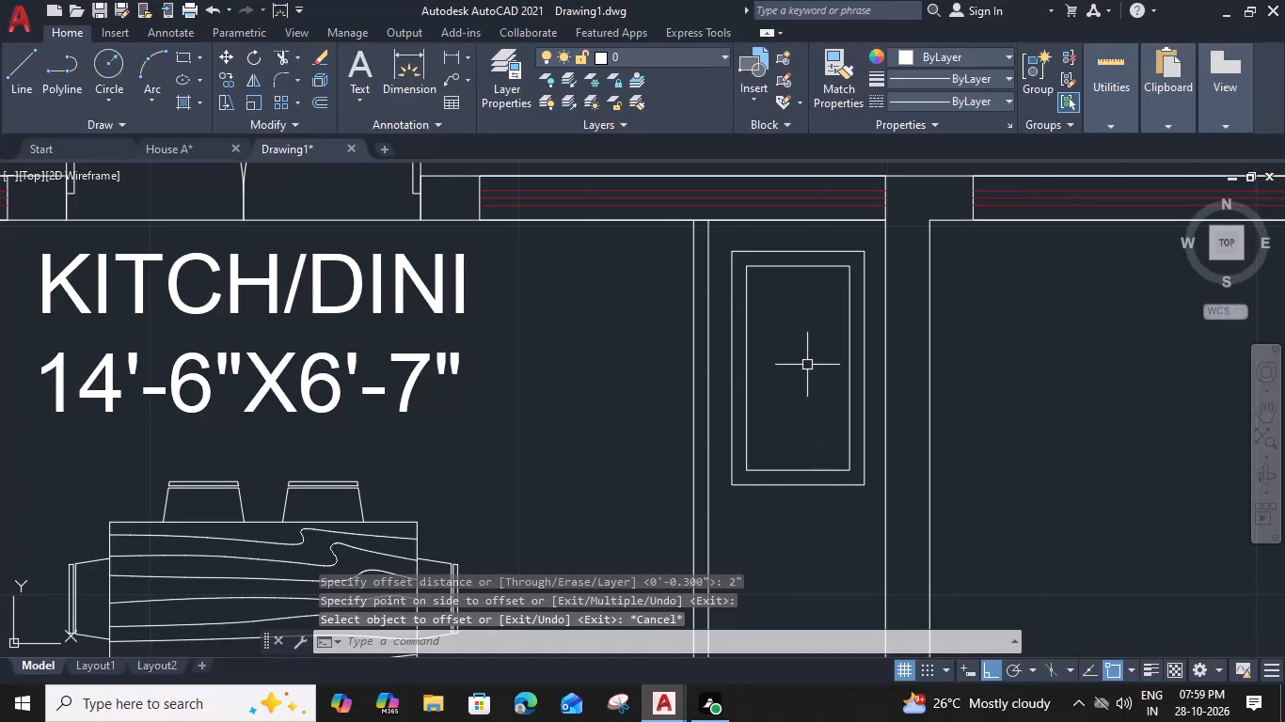
Draw a horizontal line from the midpoint of the inner sink rectangle's east edge to the sink's centre.
type("L")
key("space")
left_click(847, 361)
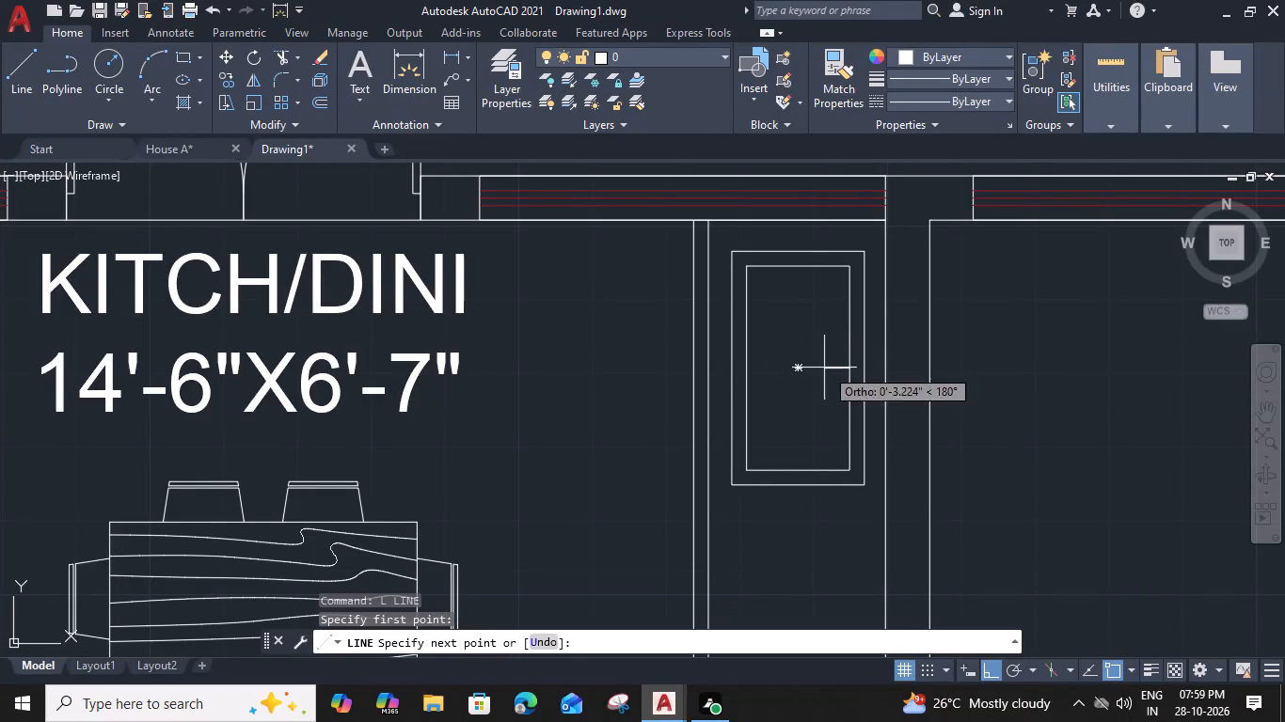
left_click(799, 368)
key("Escape")
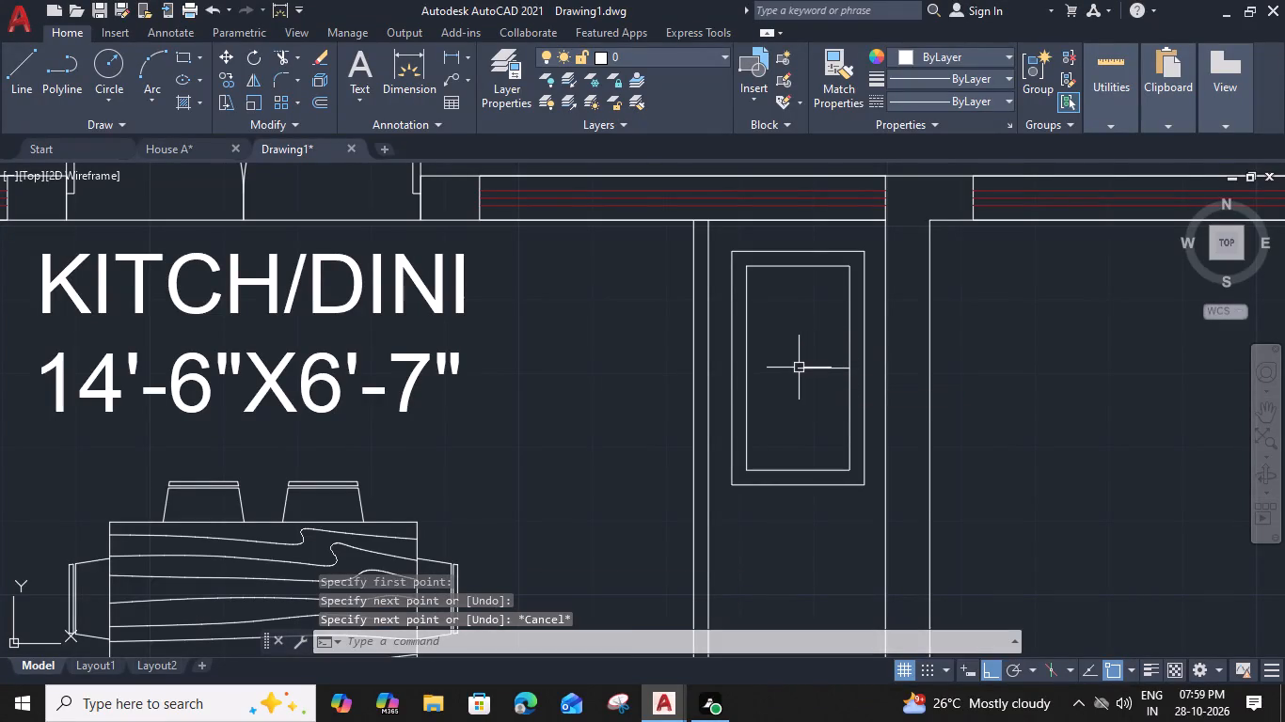
Draw a drain circle with a radius of about 0.93" centred on the line's west end.
scroll(800, 370, "up", 2)
type("C")
key("space")
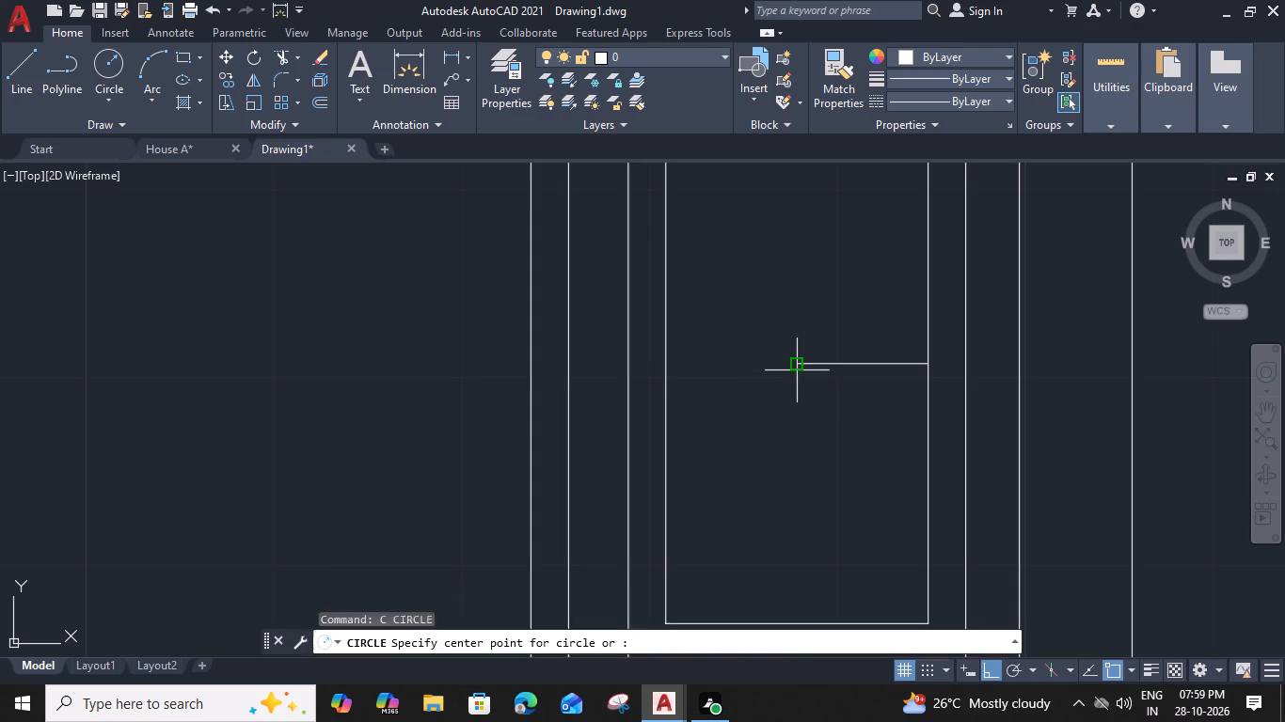
left_click(798, 366)
left_click(815, 380)
Offset the drain circle 0.2" outward.
left_click(808, 381)
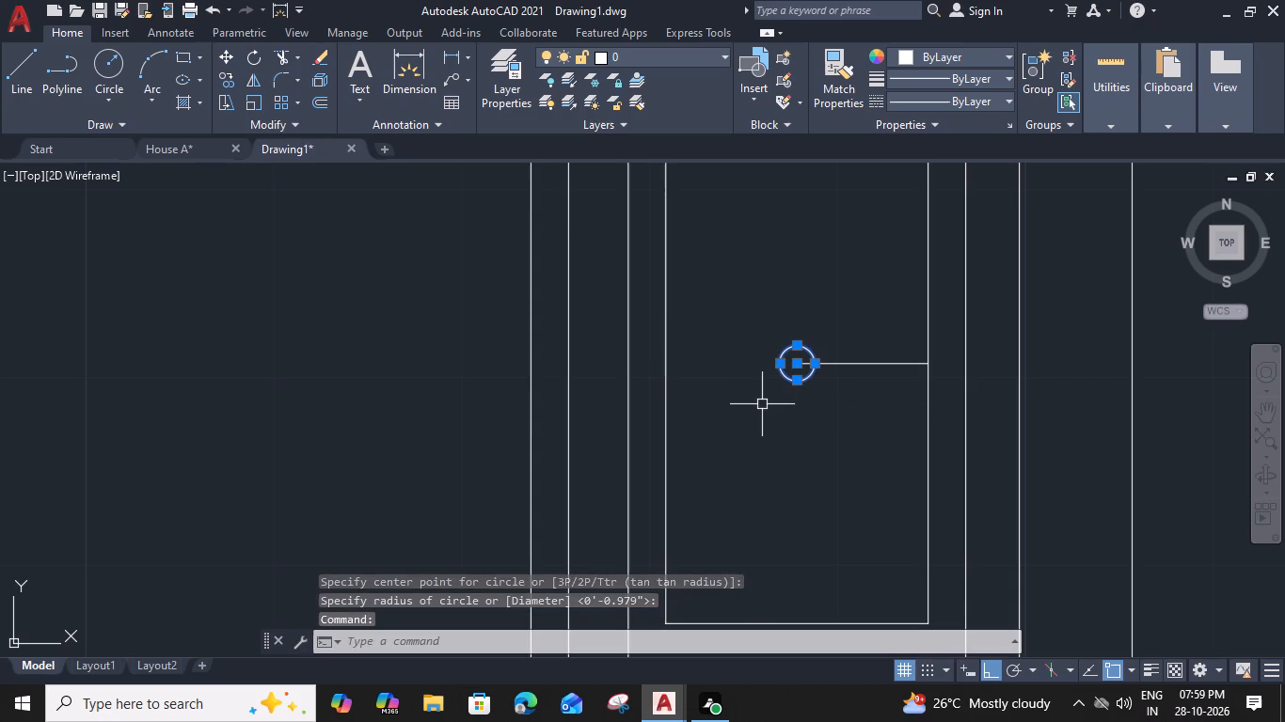
type("O 0.2\"")
key("Return")
scroll(810, 391, "up", 2)
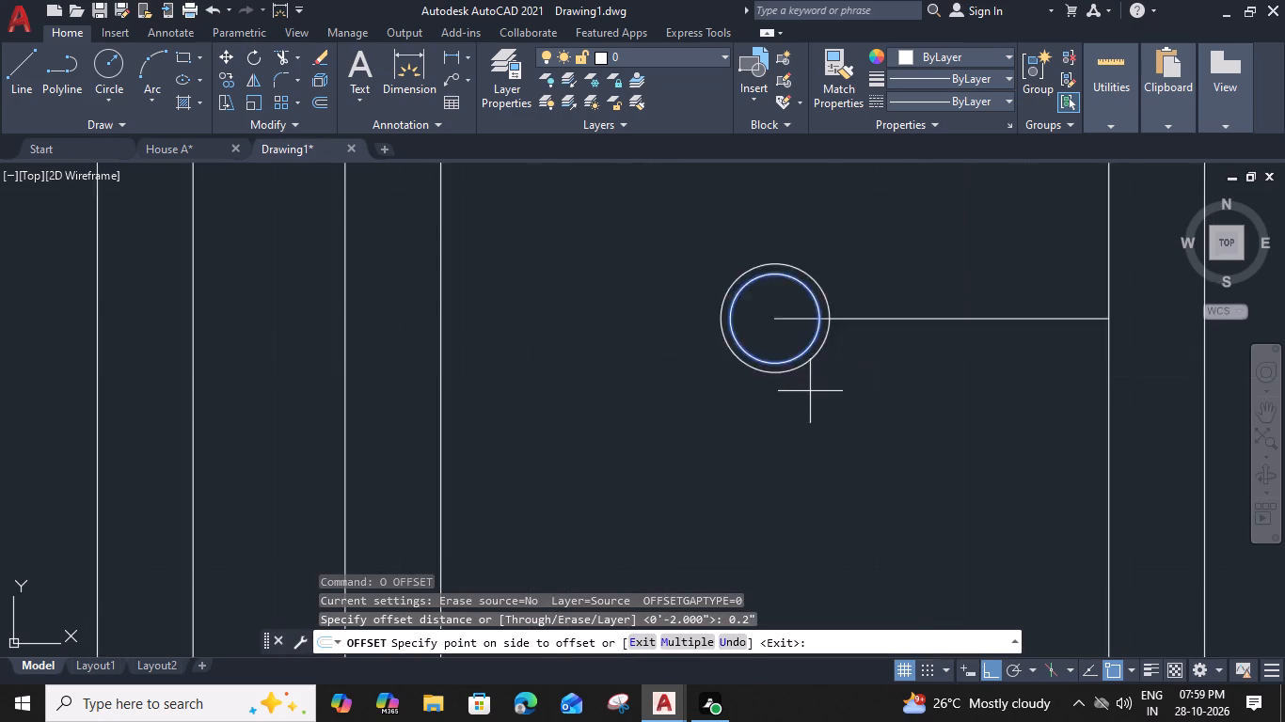
scroll(810, 391, "up", 1)
left_click(801, 389)
key("Escape")
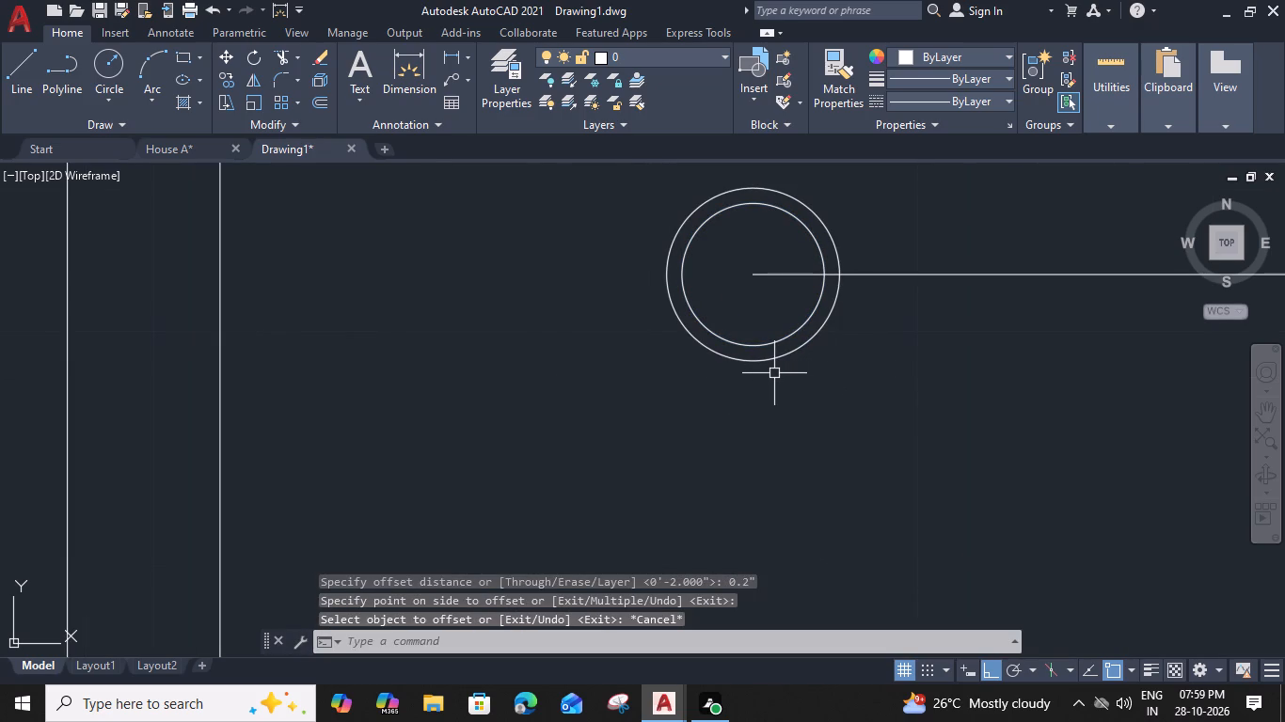
key("y")
key("Escape")
Trim the horizontal line where it runs inside the two drain circles.
type("TR")
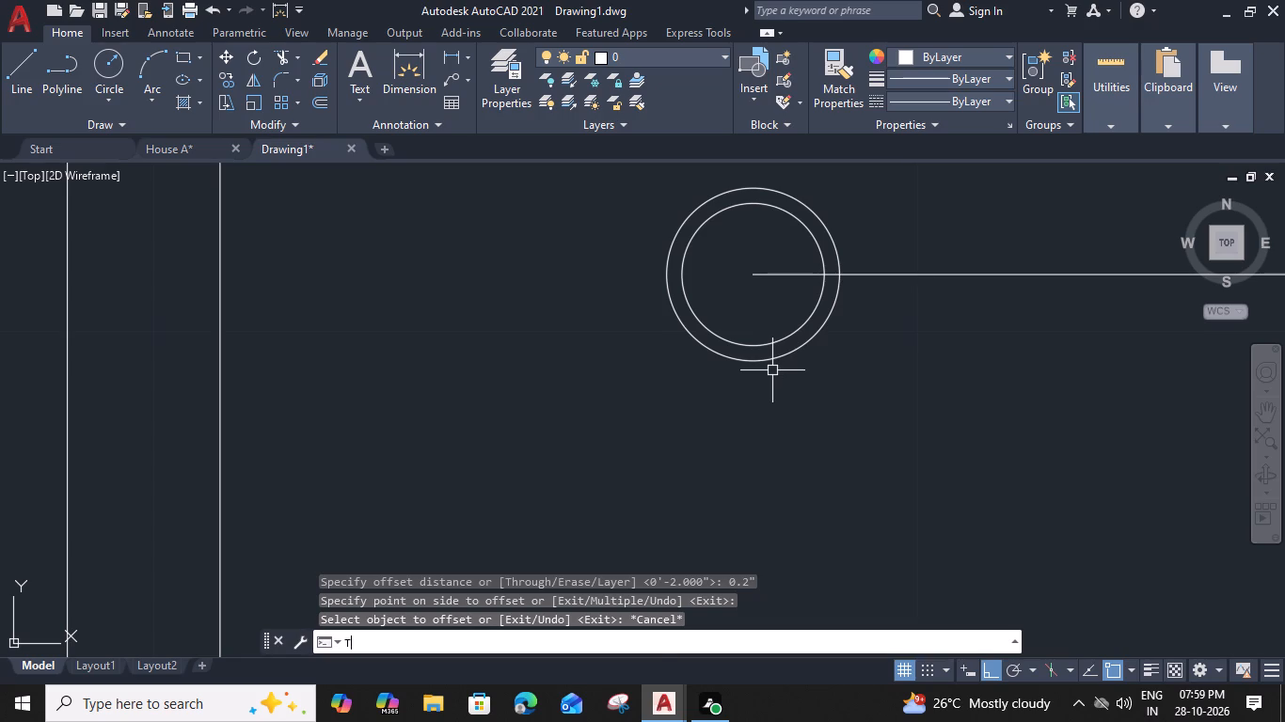
key("space")
left_click(791, 275)
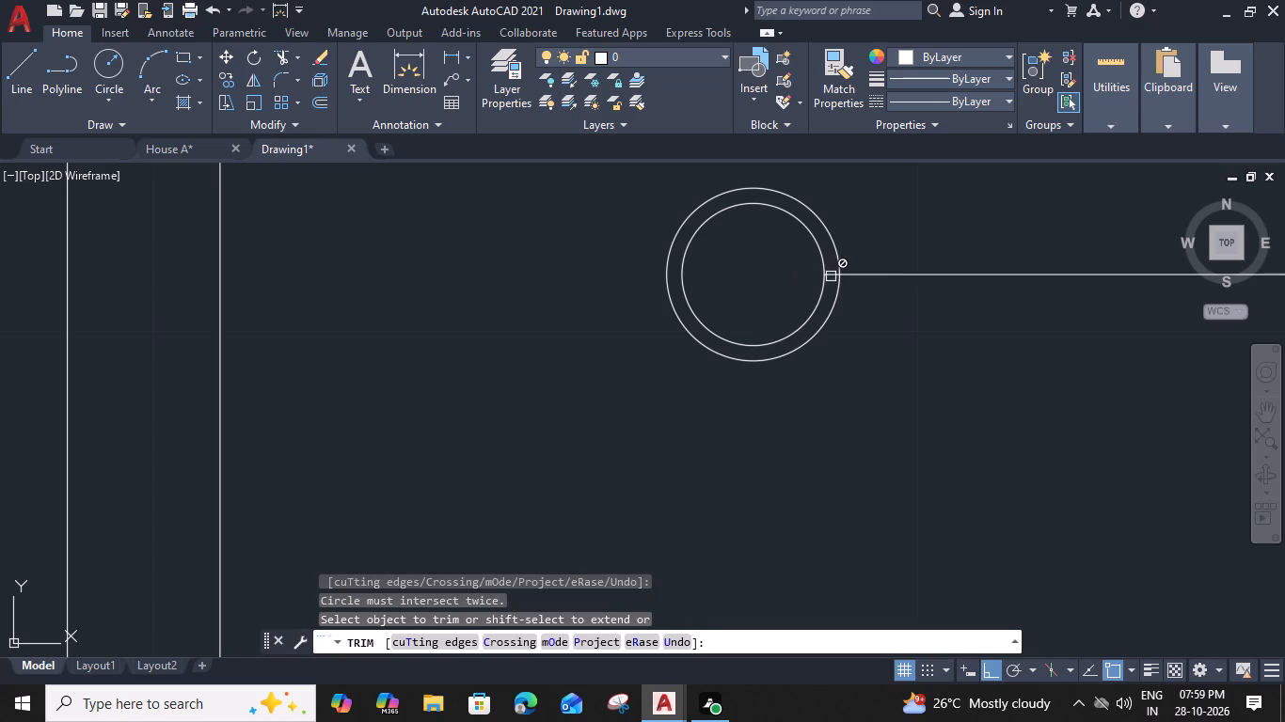
left_click(832, 275)
key("Escape")
Draw vertical and horizontal lines across the full diameter of the outer drain circle.
key("l")
key("space")
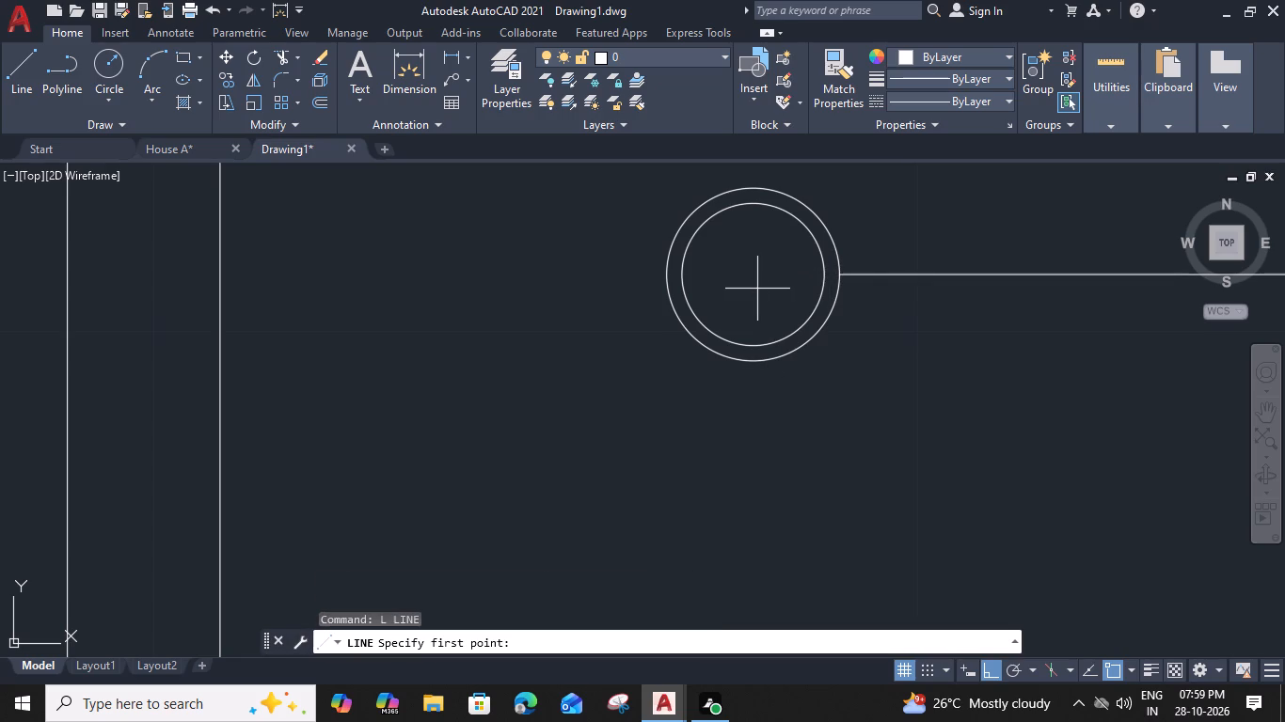
left_click(757, 190)
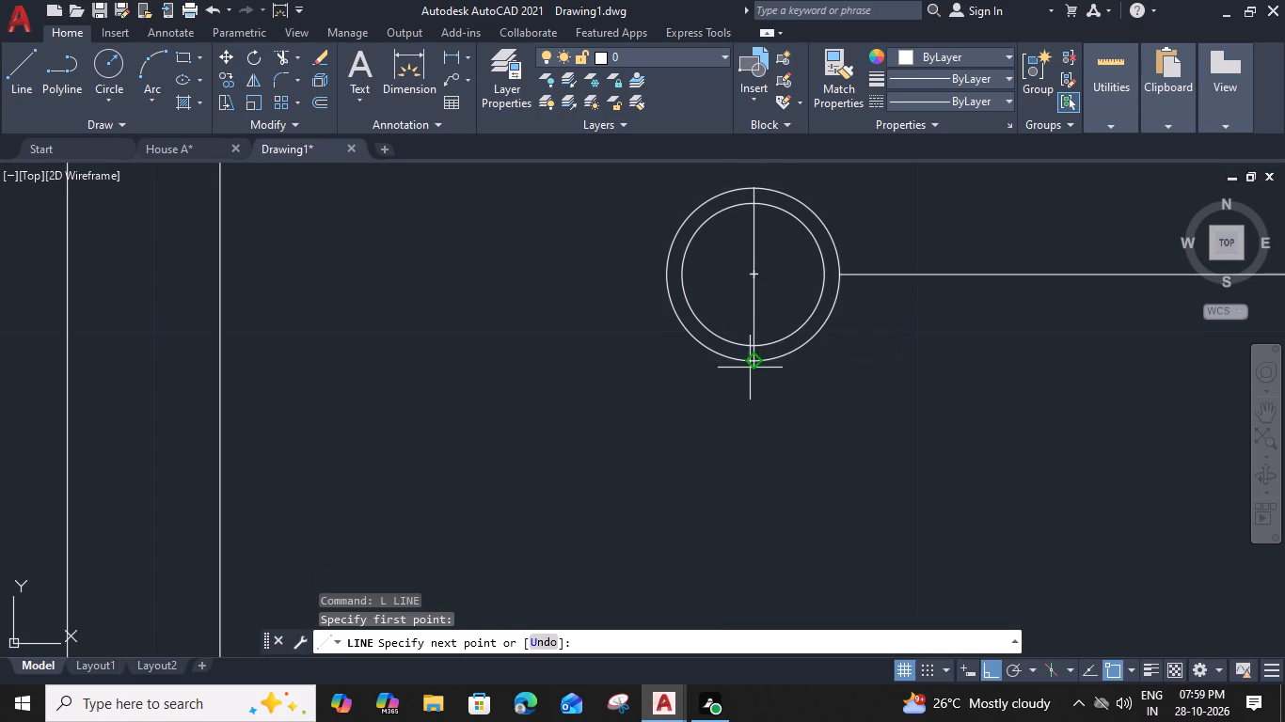
left_click(756, 368)
key("space")
key("space")
left_click(667, 267)
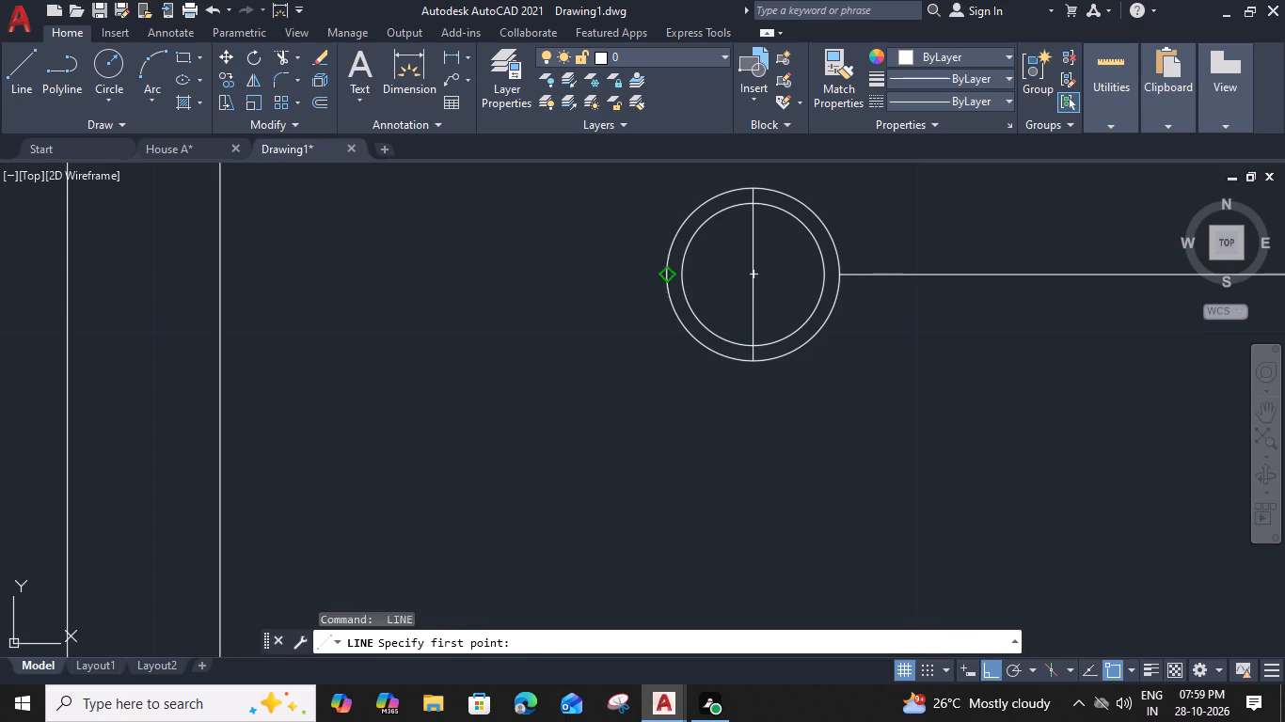
left_click(839, 269)
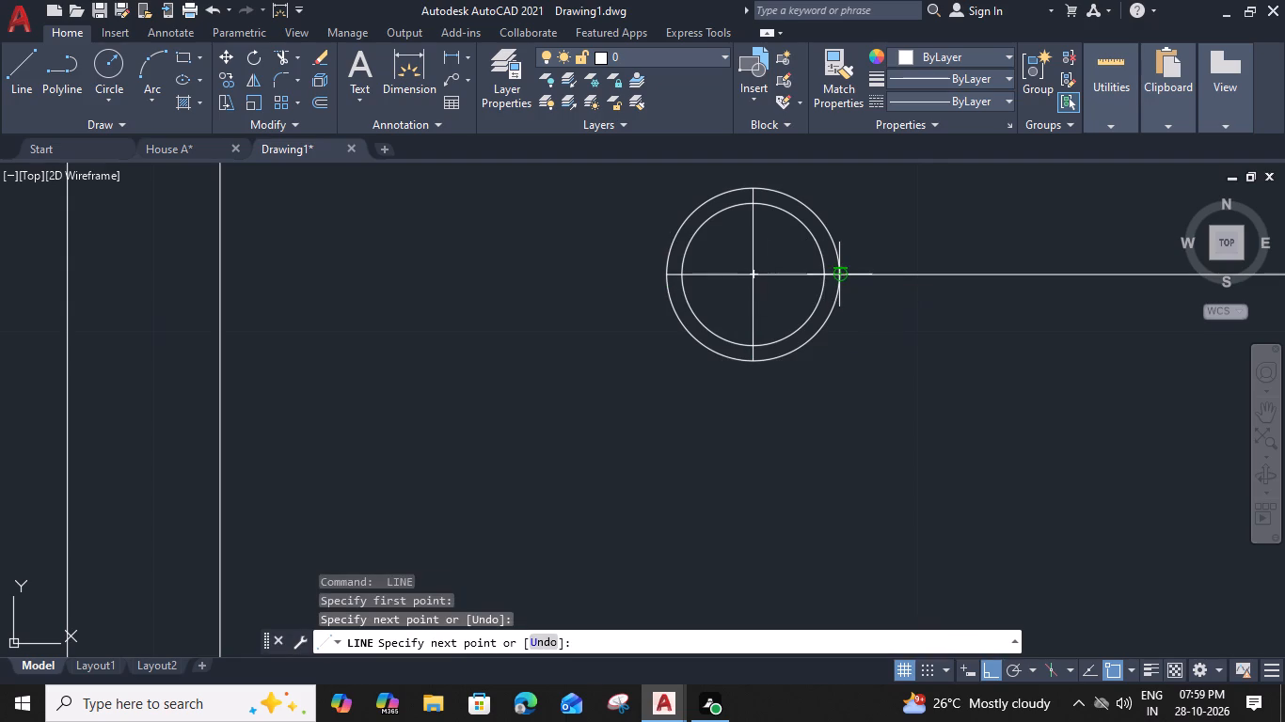
key("space")
Draw two crossing diagonal lines through the drain's centre, each spanning the outer drain circle.
key("space")
left_click(690, 332)
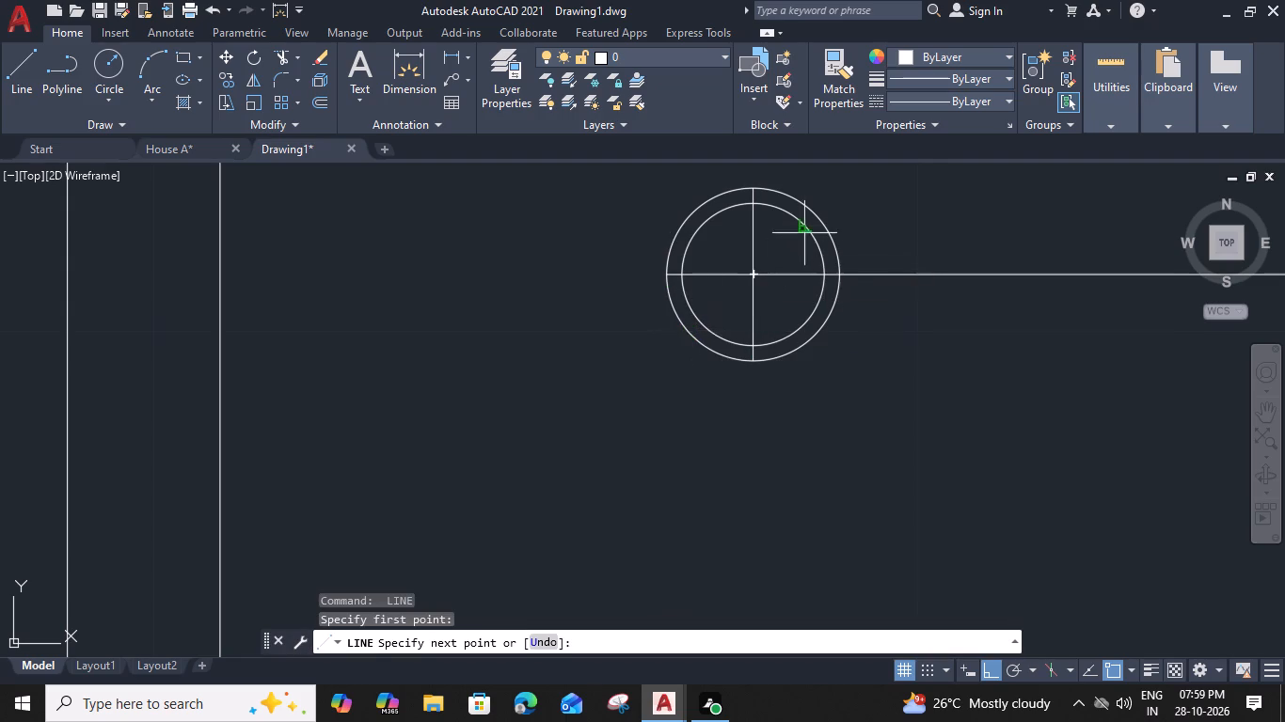
left_click(817, 219)
key("space")
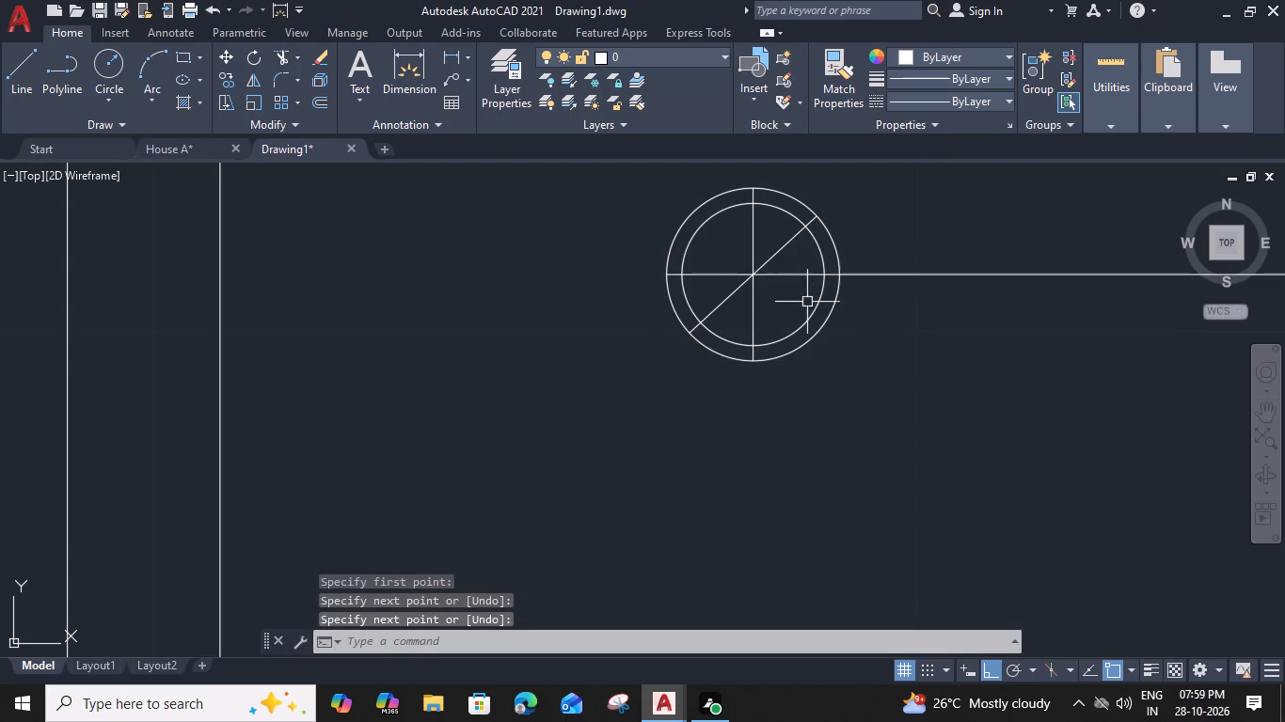
key("space")
left_click(816, 333)
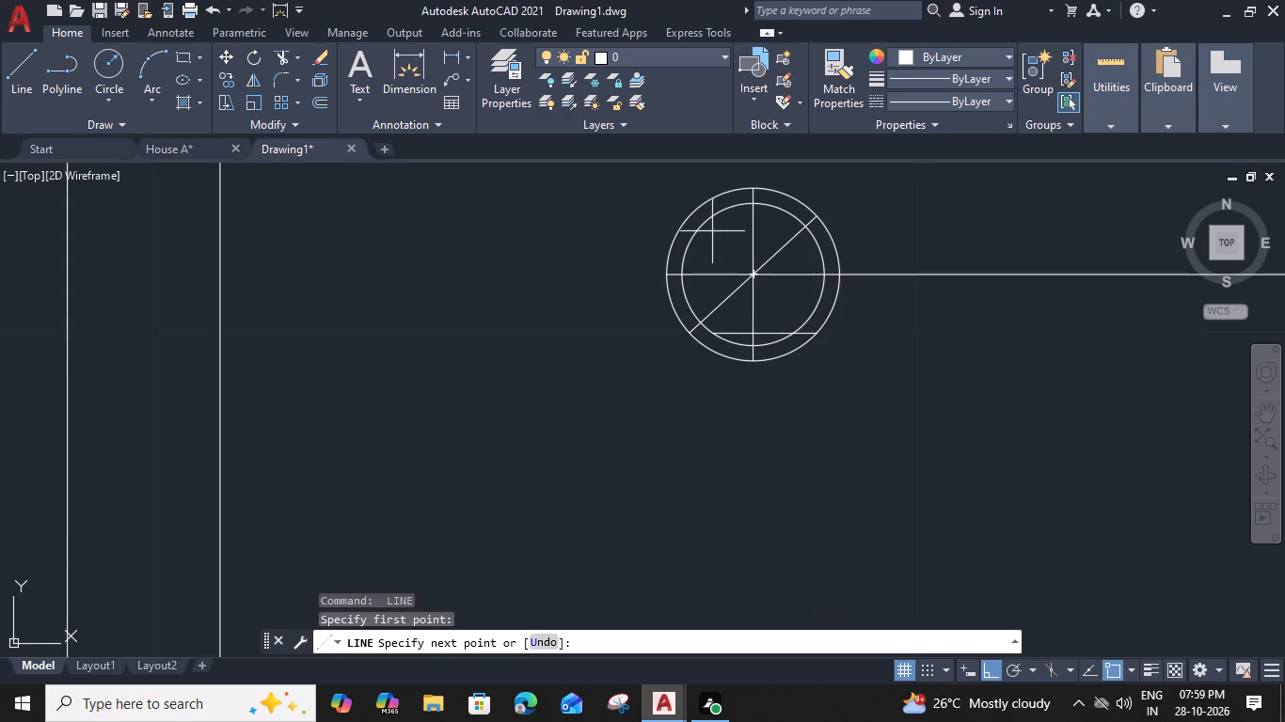
left_click(692, 211)
key("space")
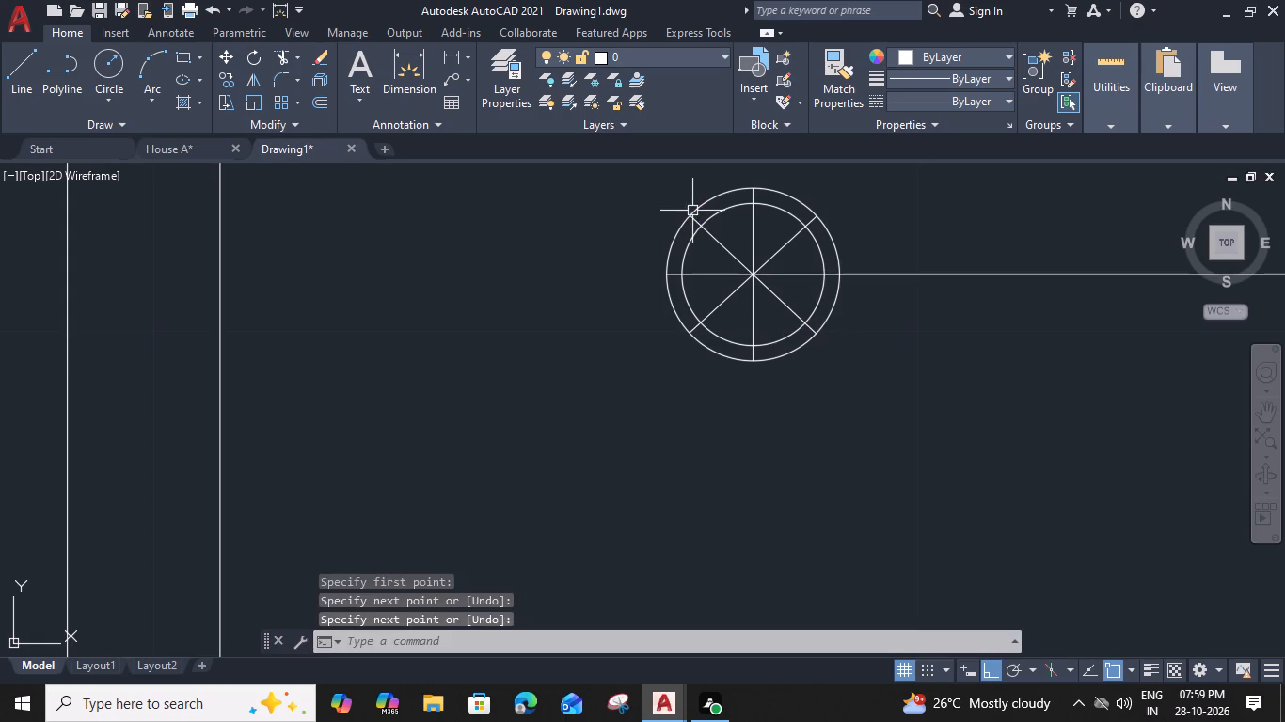
Draw a small faucet circle centred on the midpoint of the line between the drain and the sink's inner east edge.
scroll(881, 272, "down", 2)
middle_click_drag(896, 285, 752, 332)
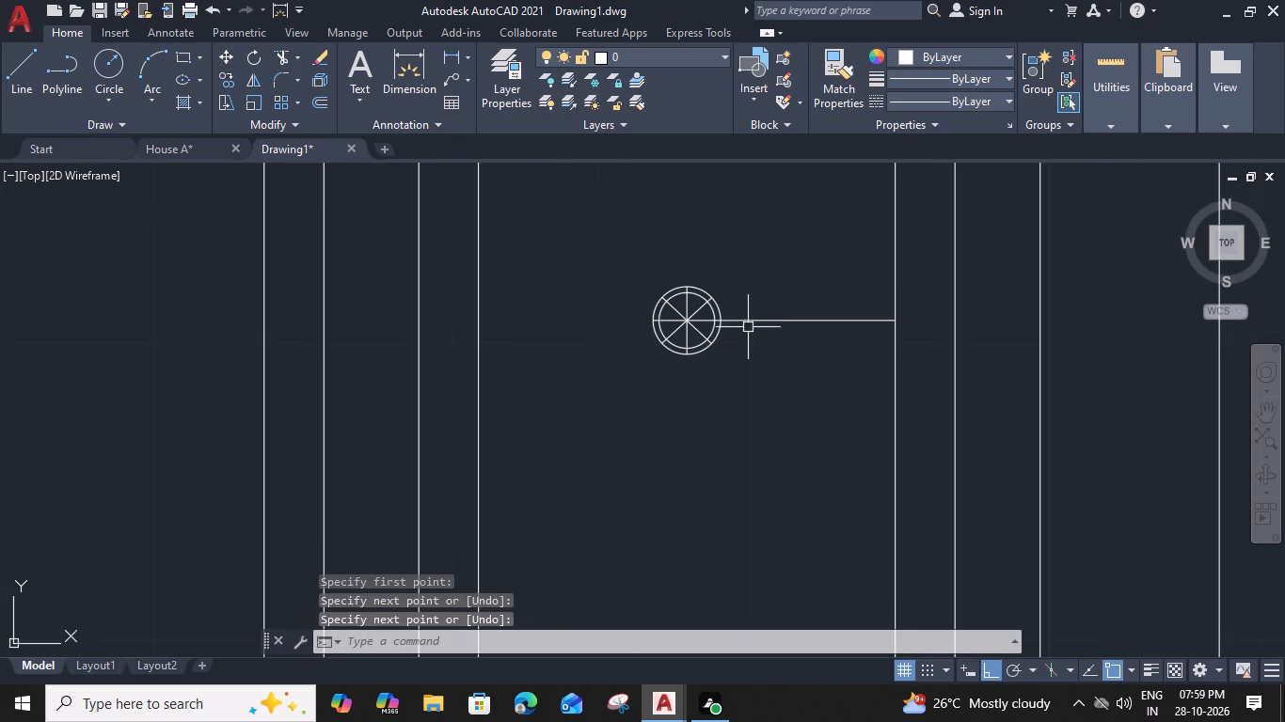
key("c")
key("space")
left_click(807, 318)
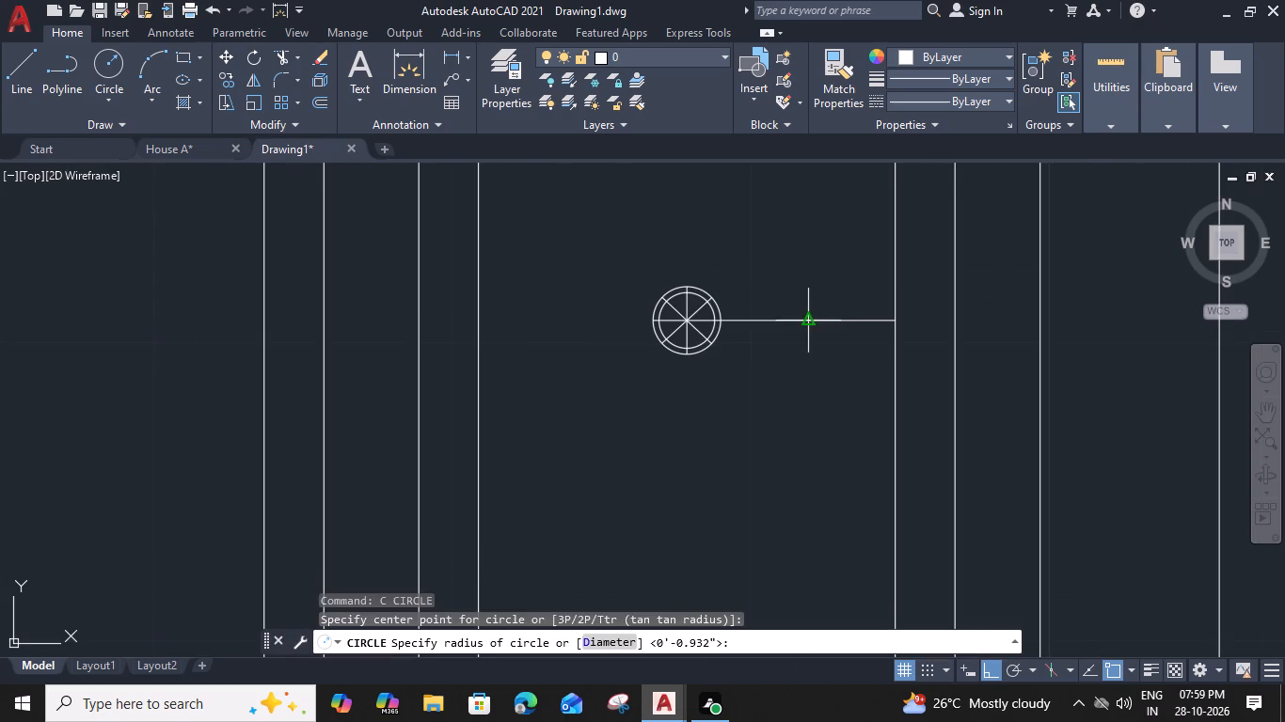
left_click(816, 337)
Offset the small faucet circle 0.3" outward.
scroll(817, 335, "up", 2)
left_click(817, 335)
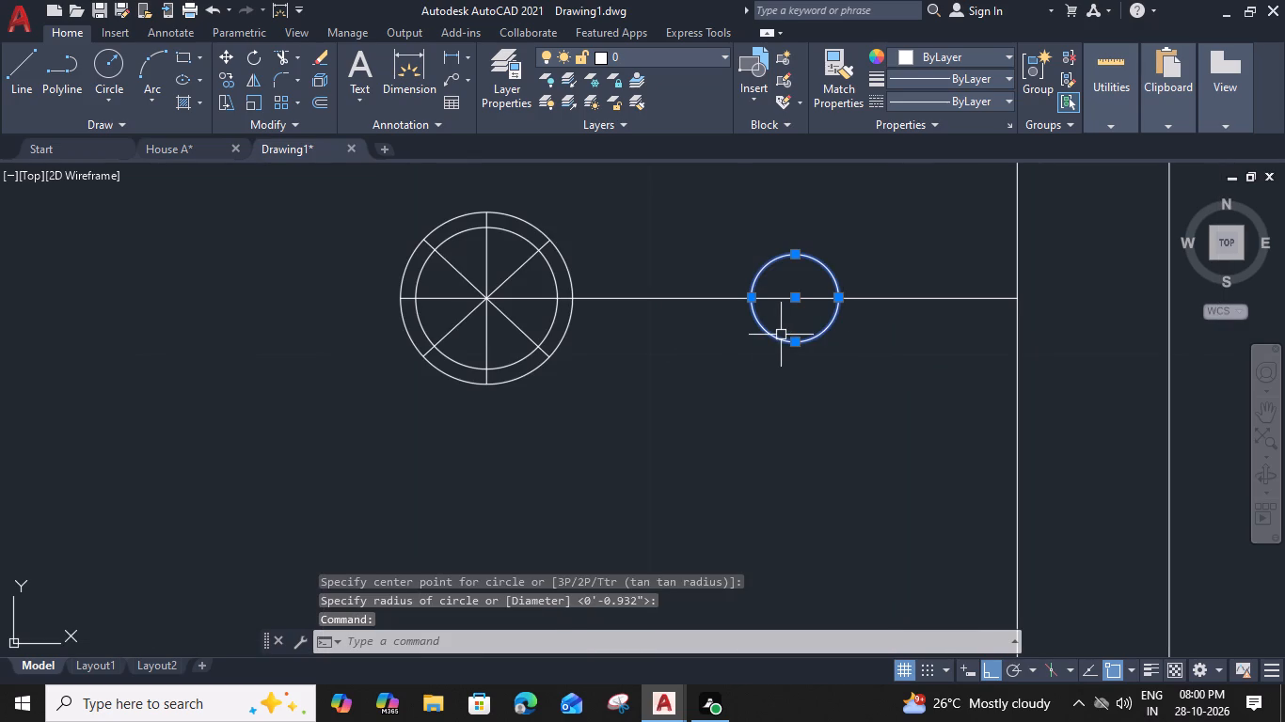
type("O")
key("space")
type("0.3\"")
key("Return")
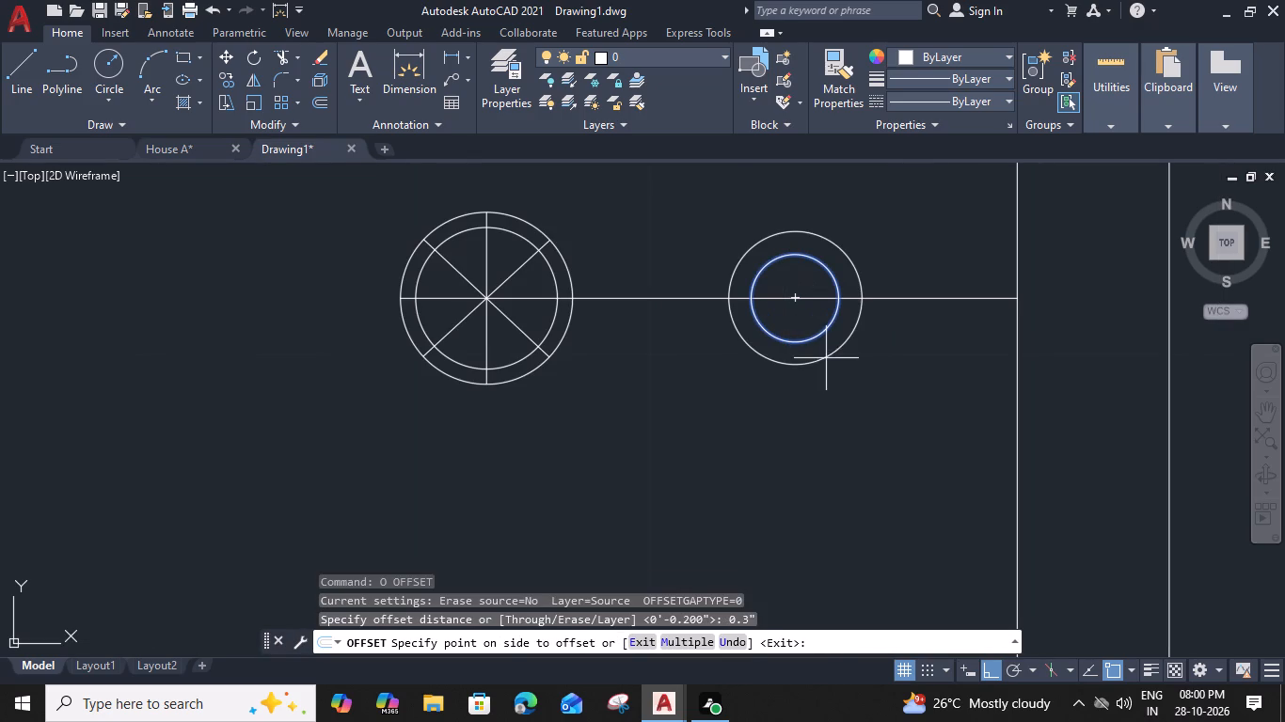
left_click(826, 358)
key("Escape")
Trim the horizontal line at the outer faucet circle and erase its part running west through the circles to the drain.
middle_click_drag(720, 365, 720, 387)
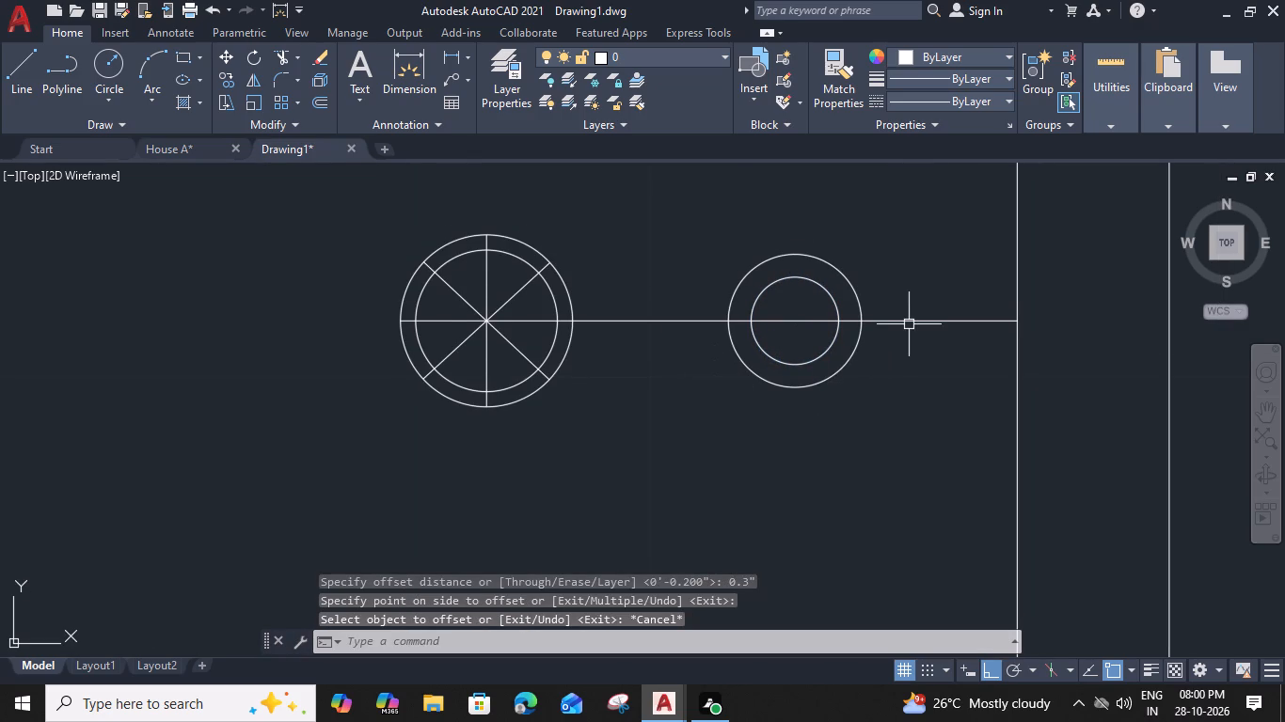
key("t")
key("r")
key("space")
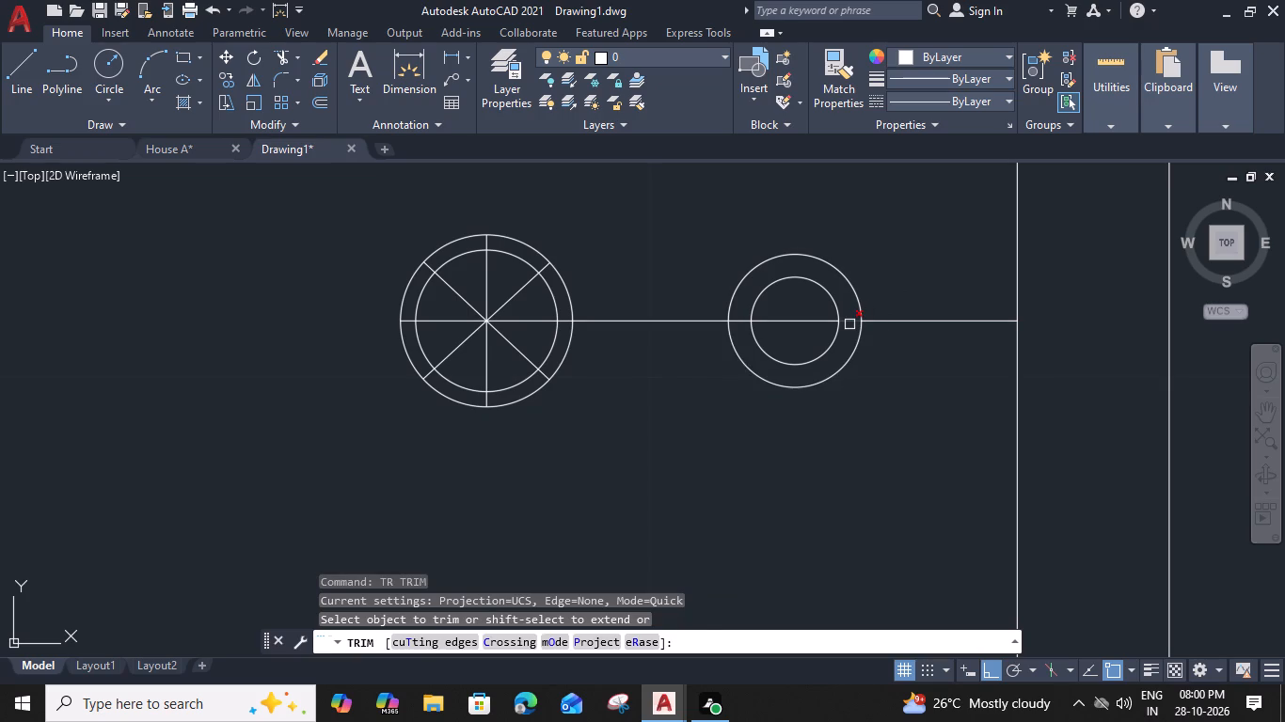
left_click(849, 324)
key("Escape")
left_click(810, 322)
key("Delete")
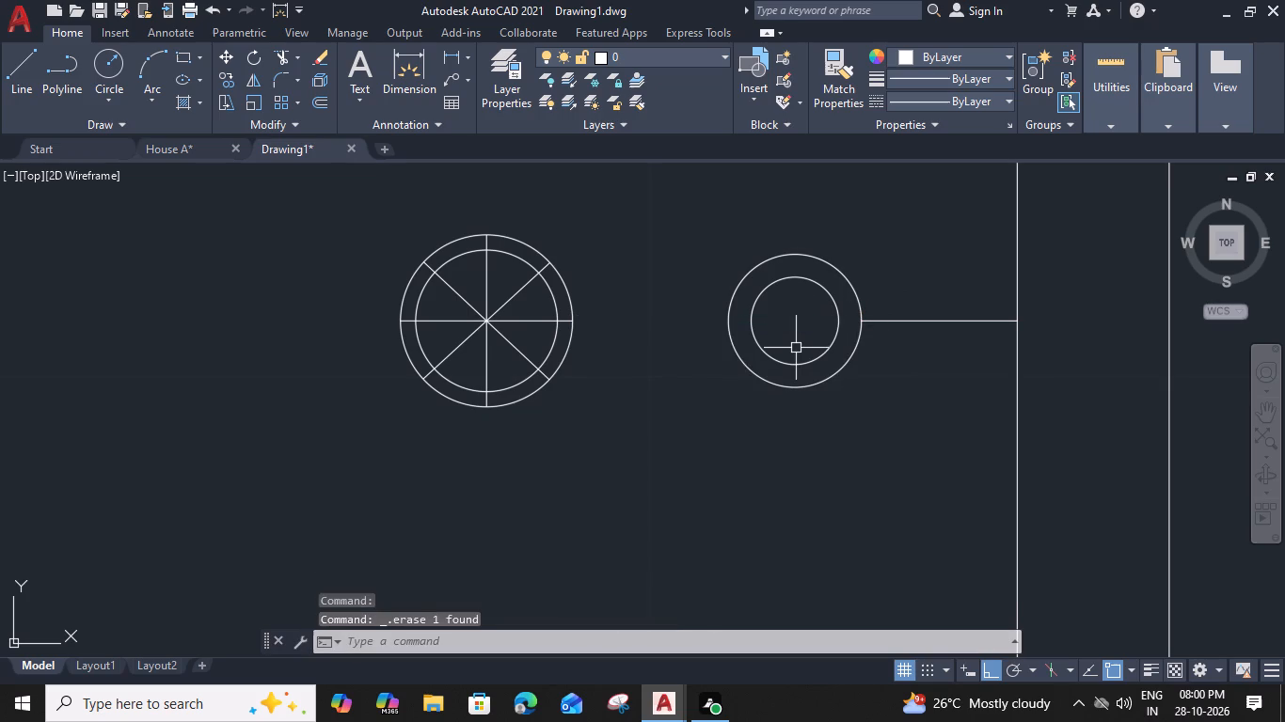
Offset the remaining line east of the faucet circles 0.6" to both north and south, and erase the original centre line.
left_click(927, 324)
key("o")
key("space")
type("0.6")
key("shift+quotedbl")
key("Return")
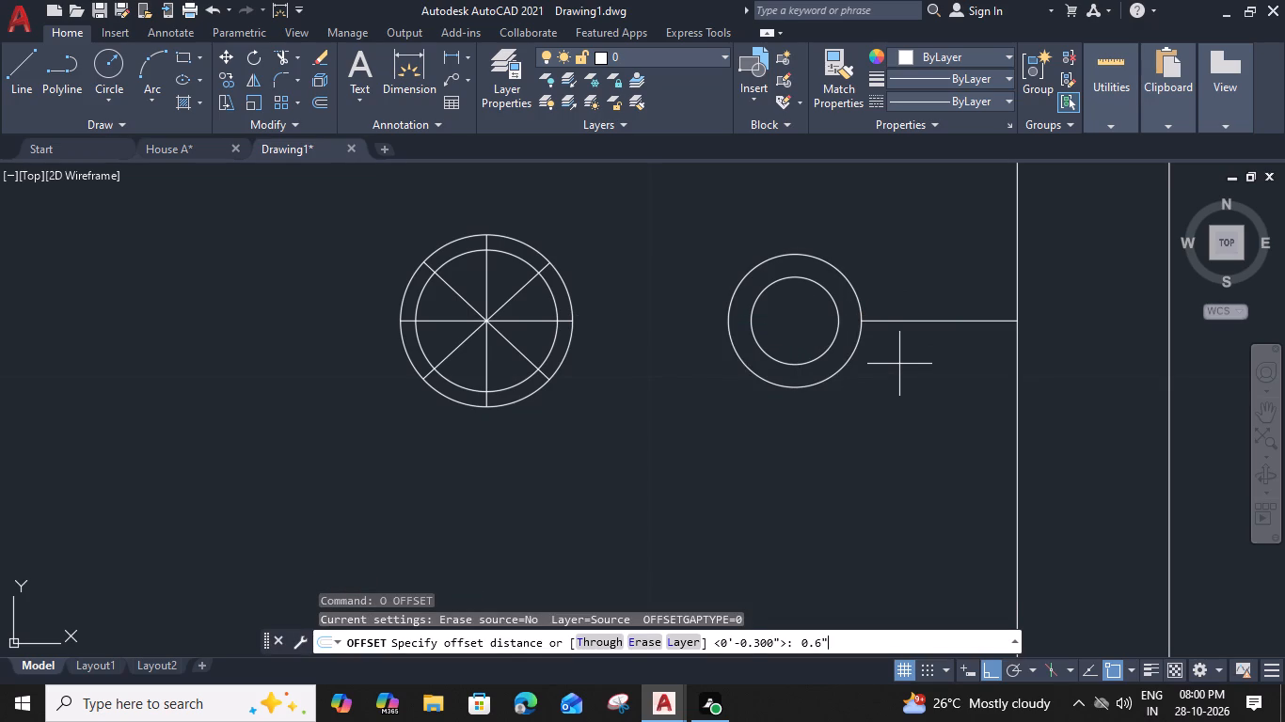
left_click(902, 401)
left_click(908, 321)
left_click(898, 256)
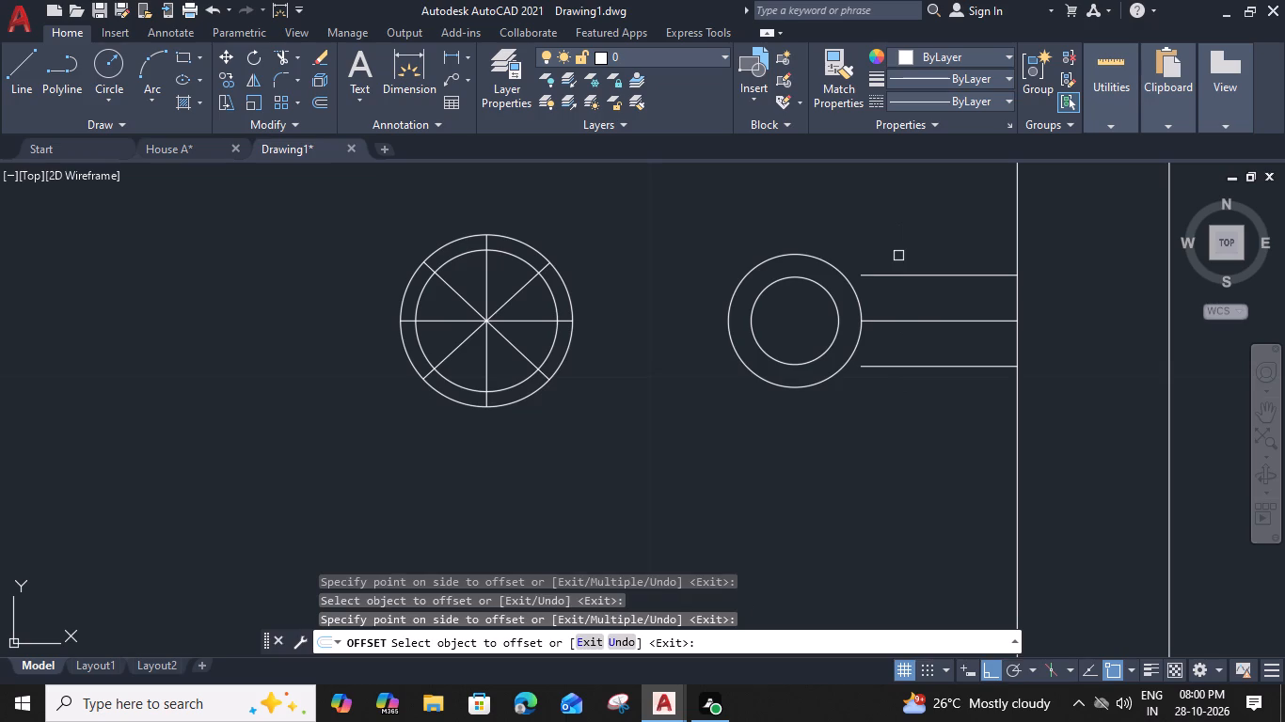
key("Escape")
left_click(921, 319)
key("Delete")
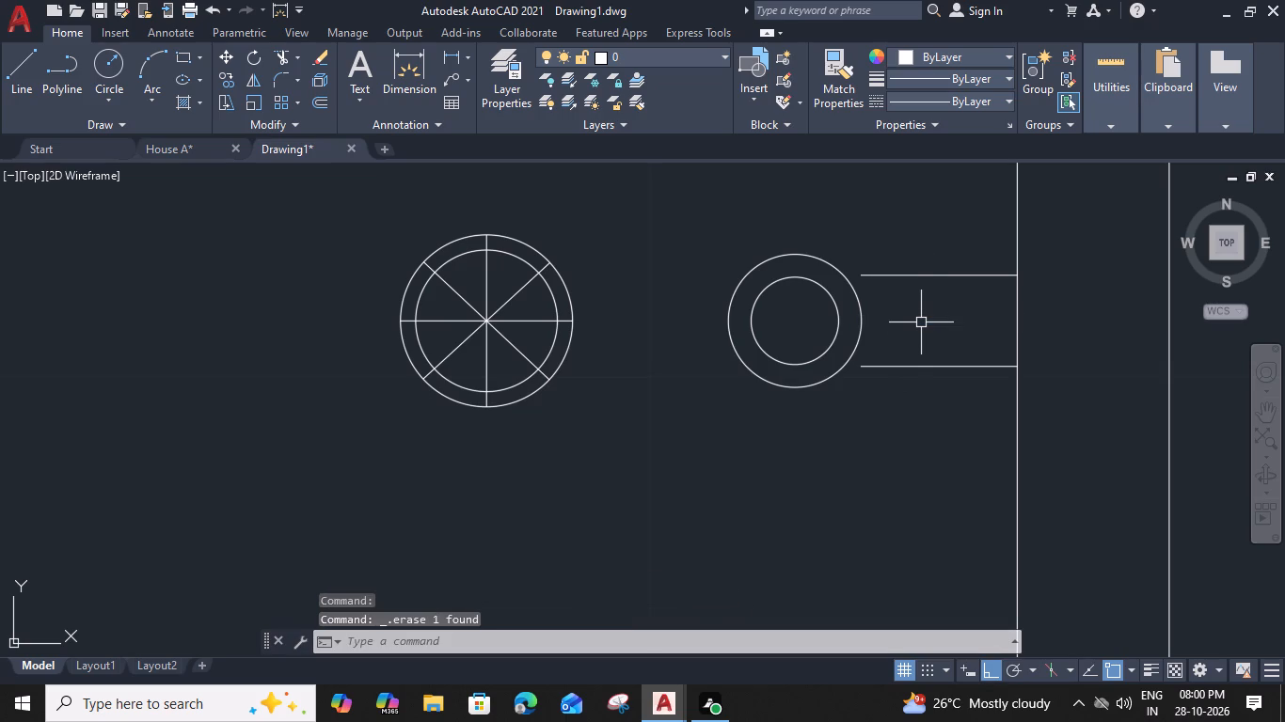
Extend both faucet lines west to the outer faucet circle and east to the sink's outer edge, trimming the inner sink edge between them.
key("e")
key("x")
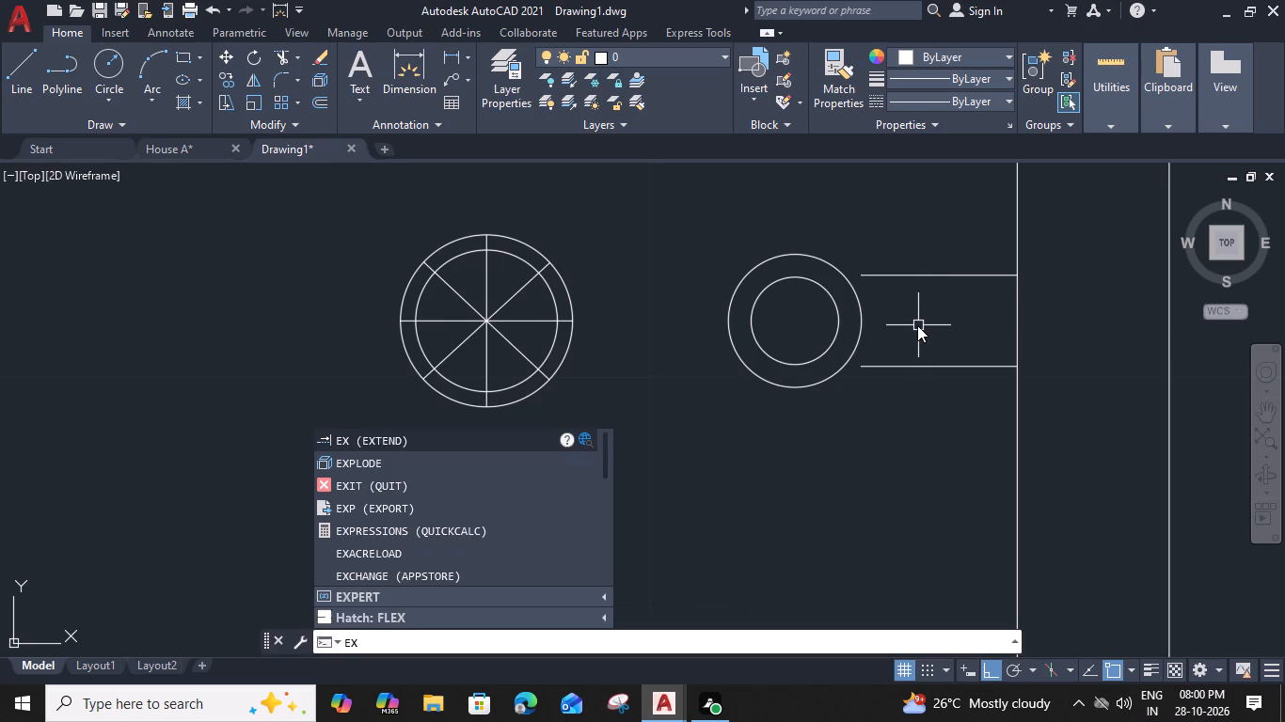
key("space")
left_click(912, 277)
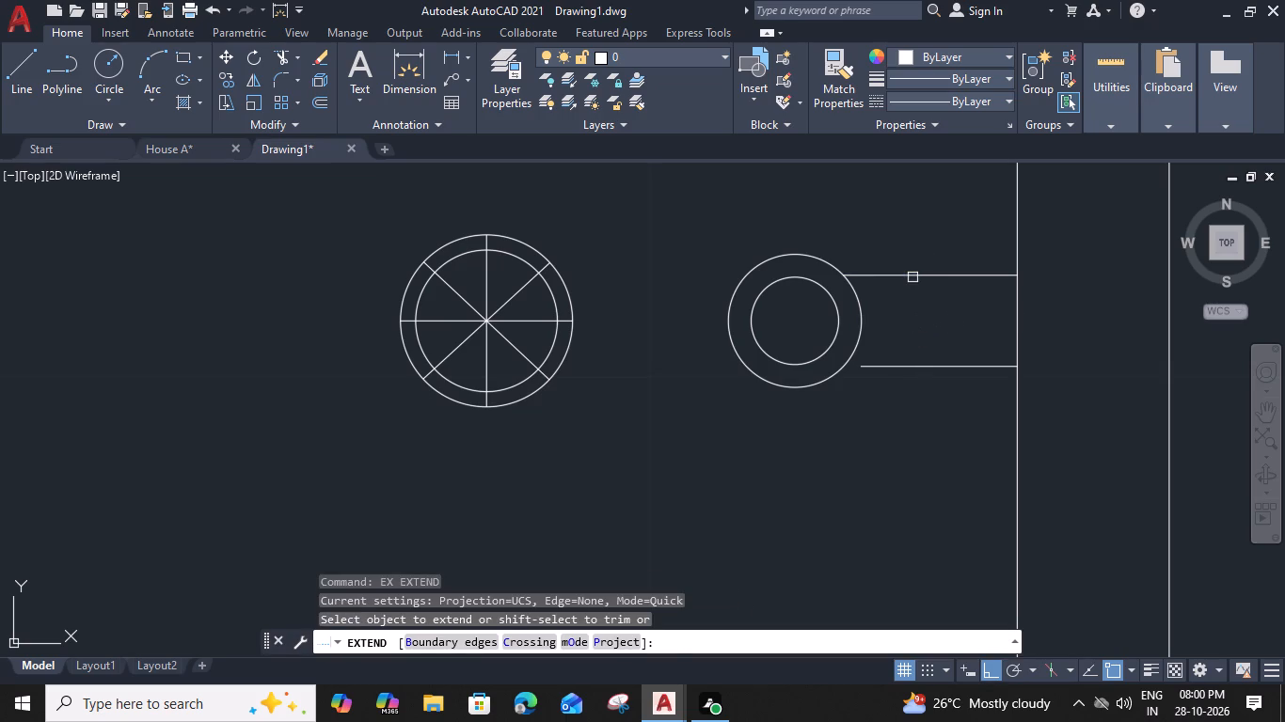
left_click(914, 367)
middle_click_drag(913, 413, 803, 386)
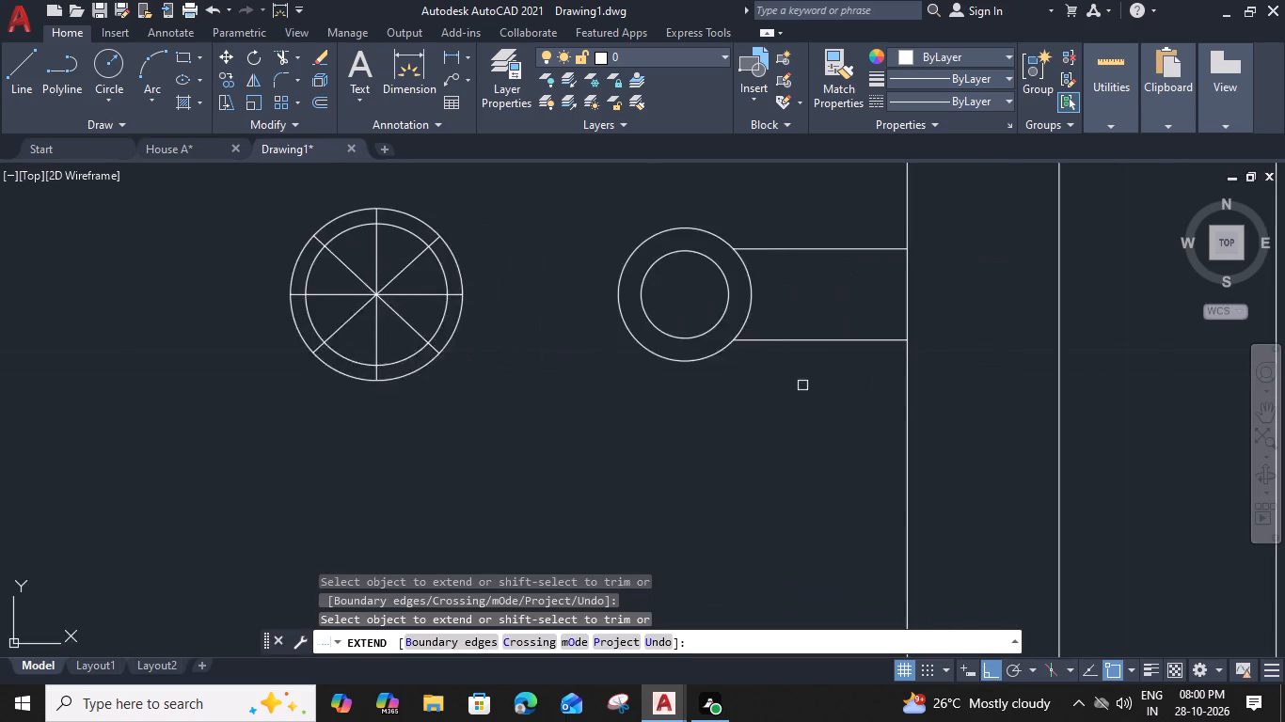
scroll(801, 383, "down", 2)
left_click(813, 365)
left_click(826, 327)
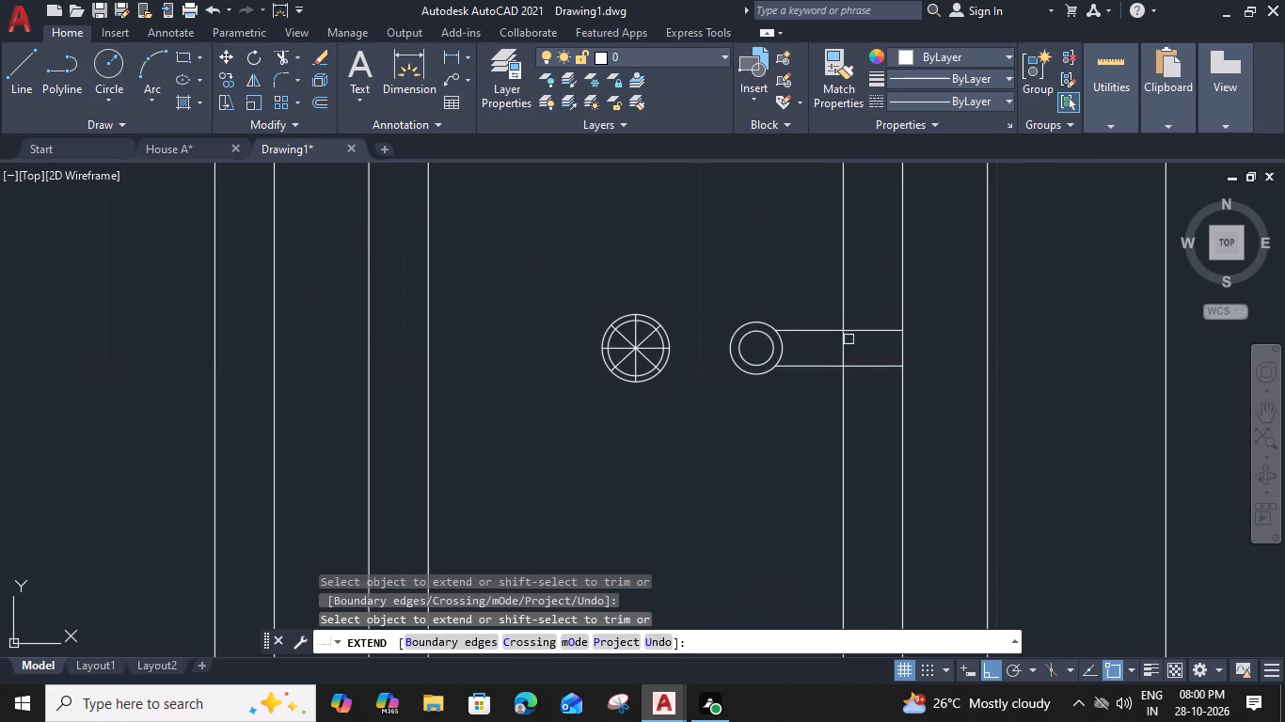
left_click(840, 349, "shift")
key("Escape")
Draw four diagonal lines joining each inner corner of the kitchen sink to its matching outer corner.
scroll(753, 347, "down", 3)
middle_click_drag(695, 416, 743, 442)
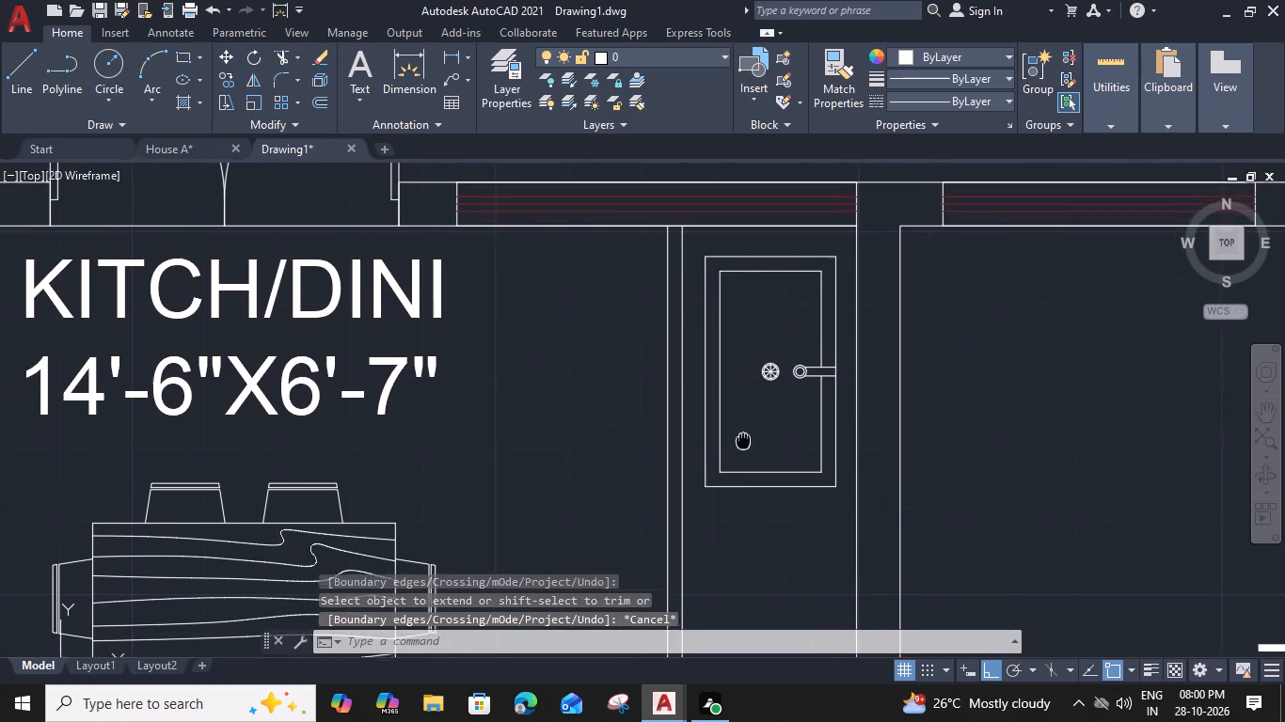
middle_click_drag(743, 442, 745, 443)
type("L")
key("space")
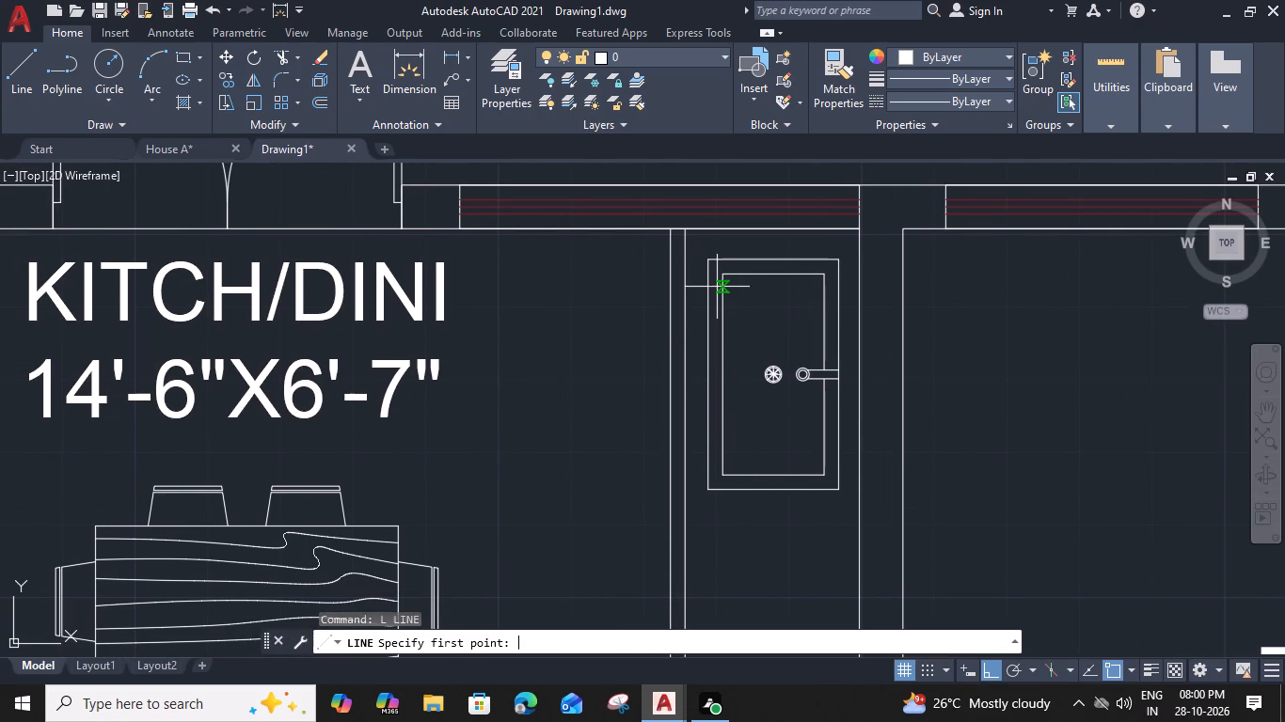
left_click(721, 278)
left_click(707, 264)
key("space")
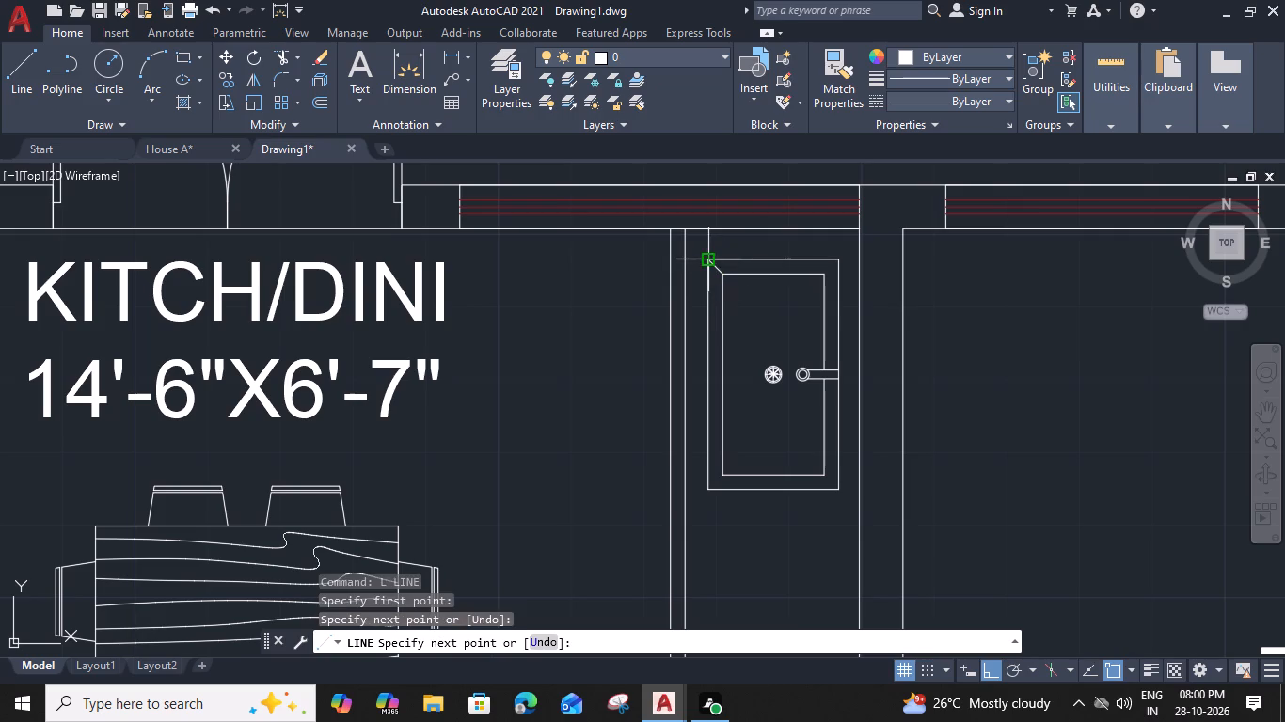
key("space")
left_click(722, 480)
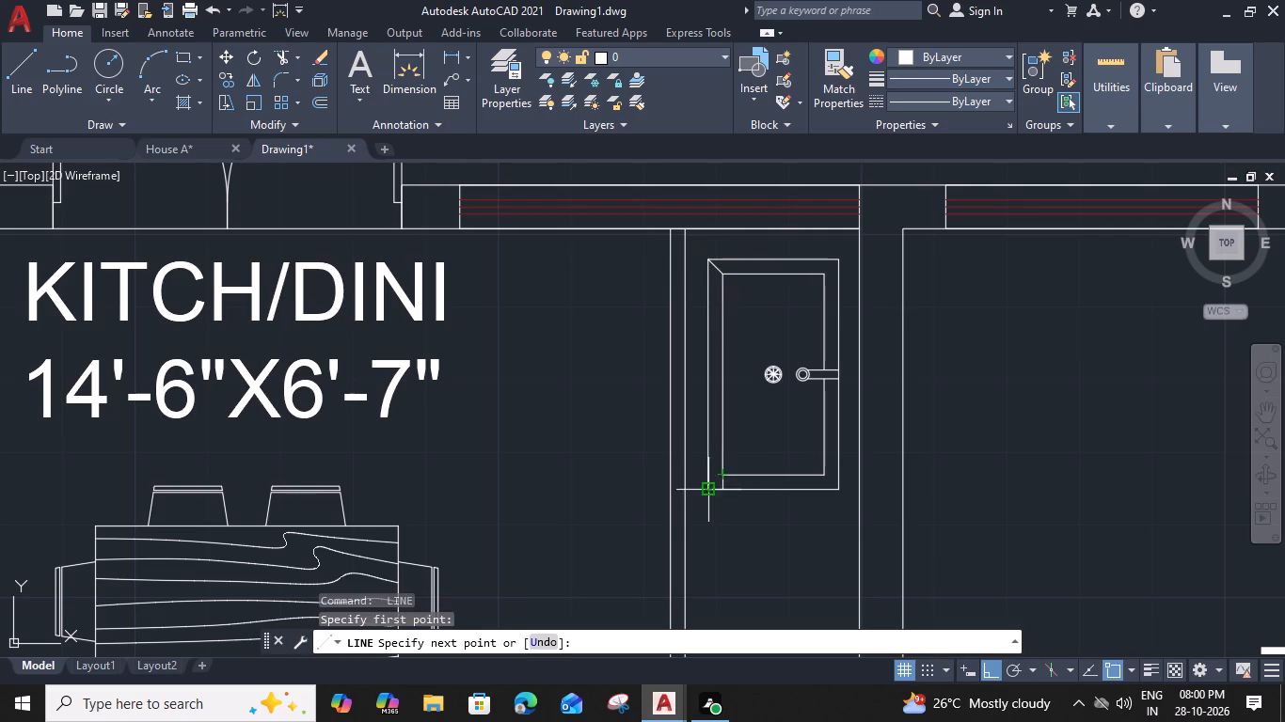
left_click(710, 493)
key("space")
key("space")
left_click(823, 479)
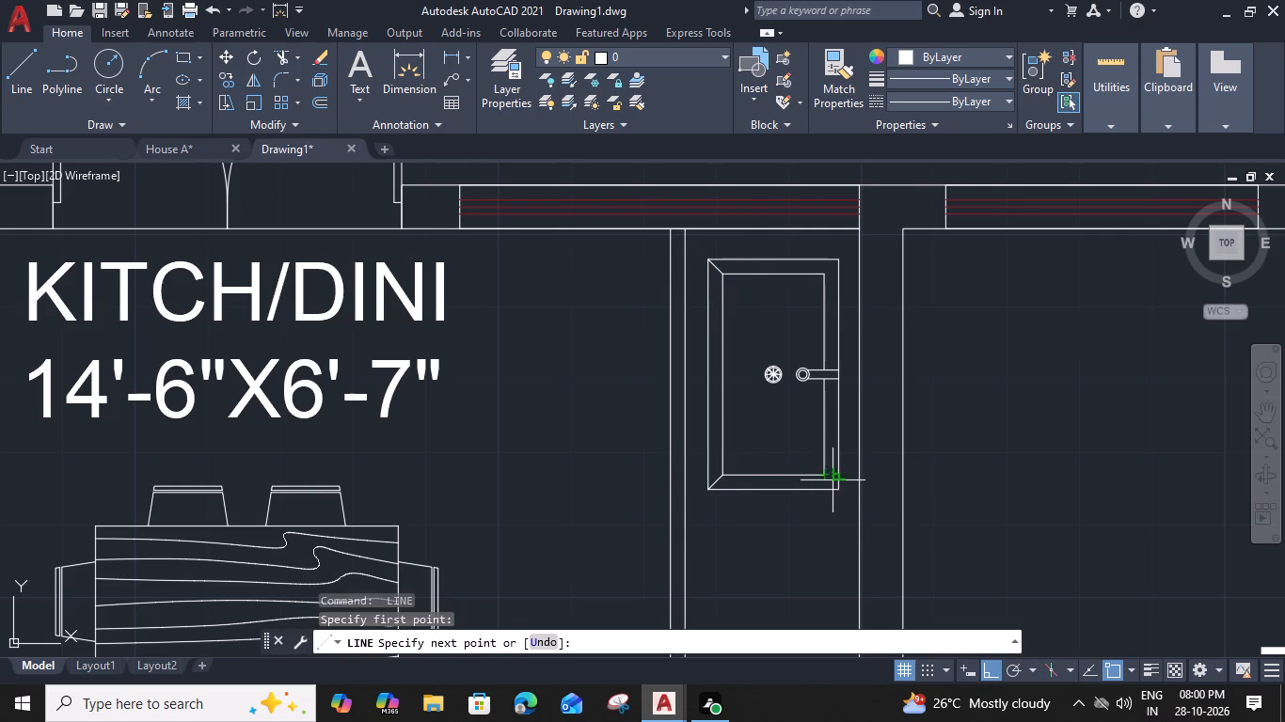
left_click(837, 491)
key("space")
key("space")
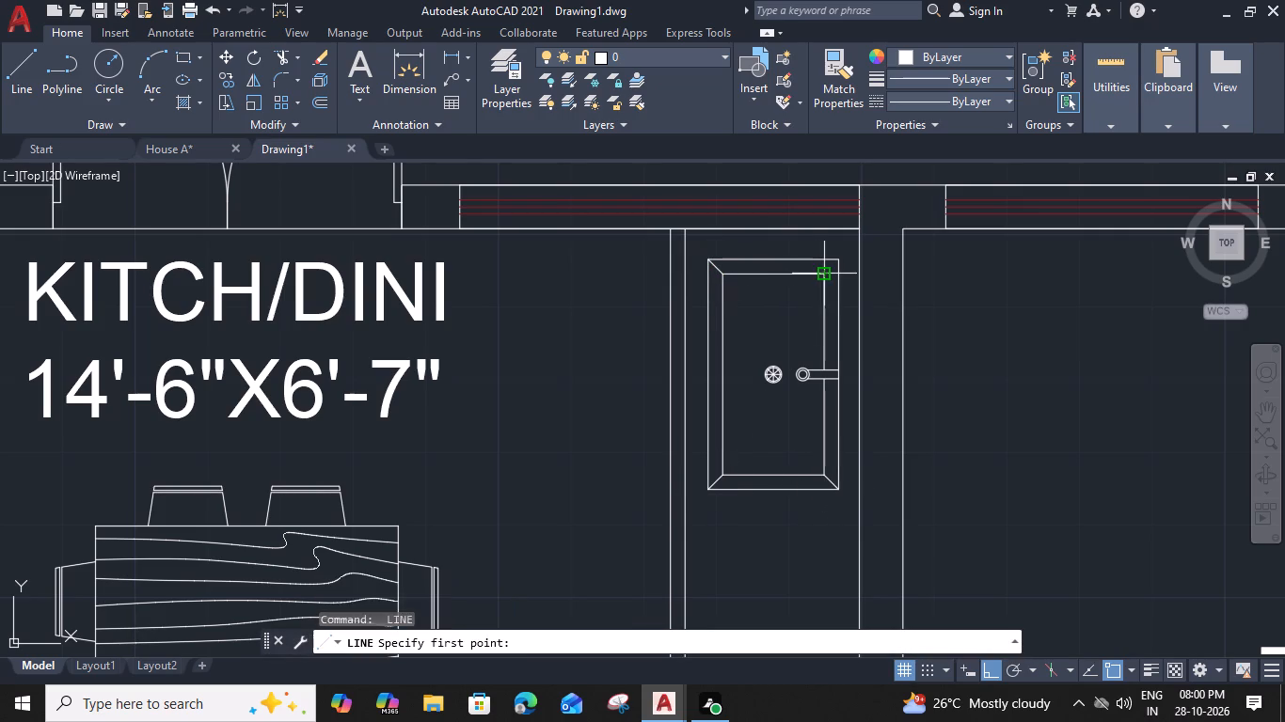
left_click(823, 275)
left_click(837, 259)
key("space")
Look over the floor plan from the kitchen through the lounge to the drawing room, car porch and front yard.
scroll(835, 267, "down", 3)
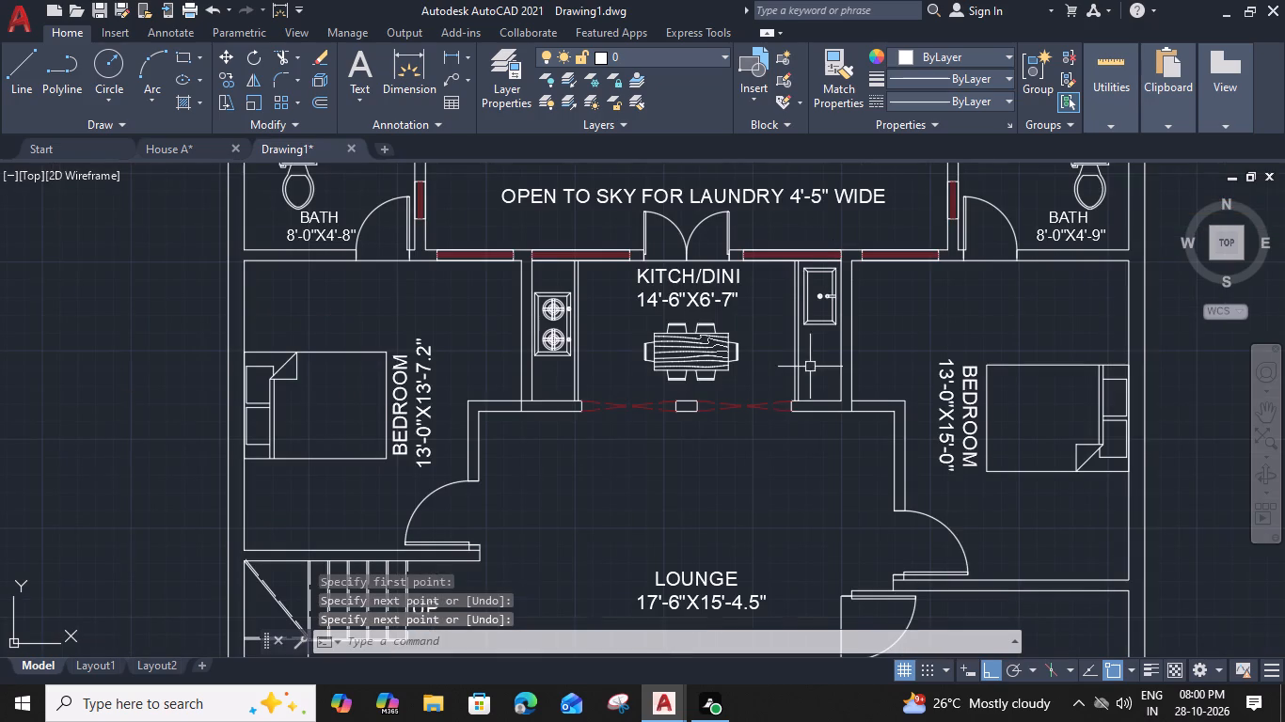
middle_click_drag(822, 416, 845, 444)
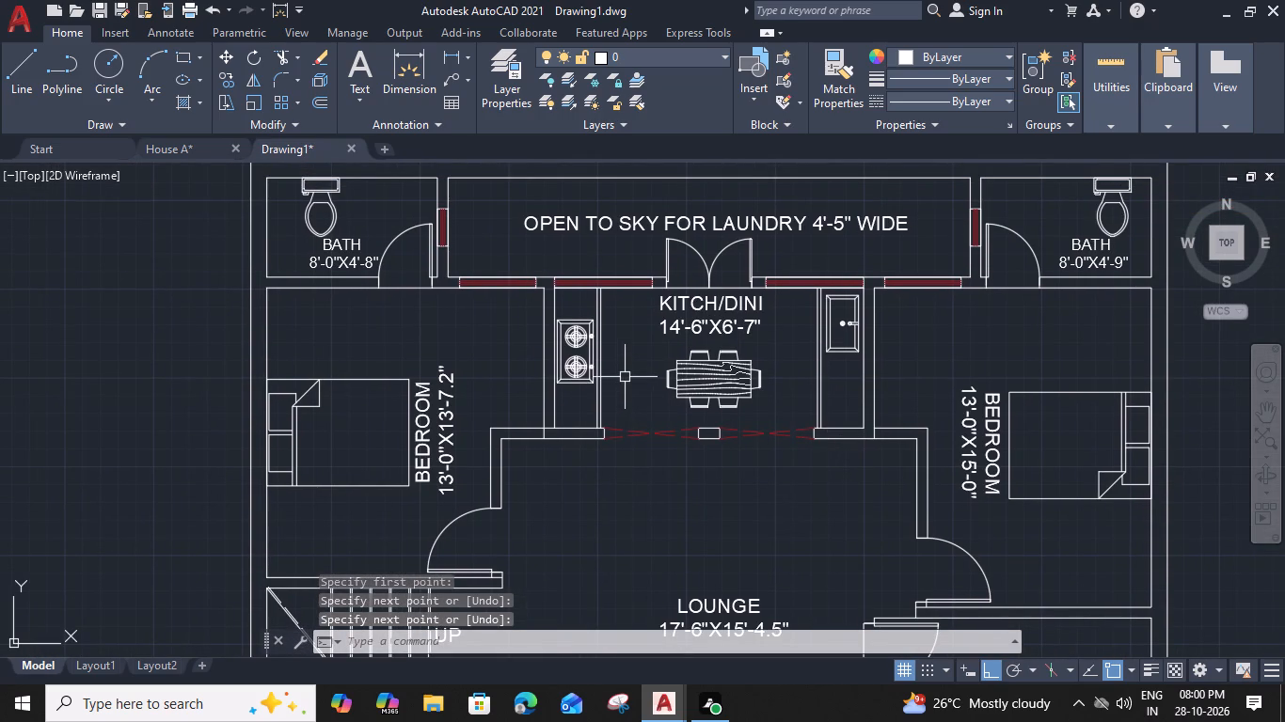
scroll(634, 450, "down", 1)
middle_click_drag(692, 511, 737, 457)
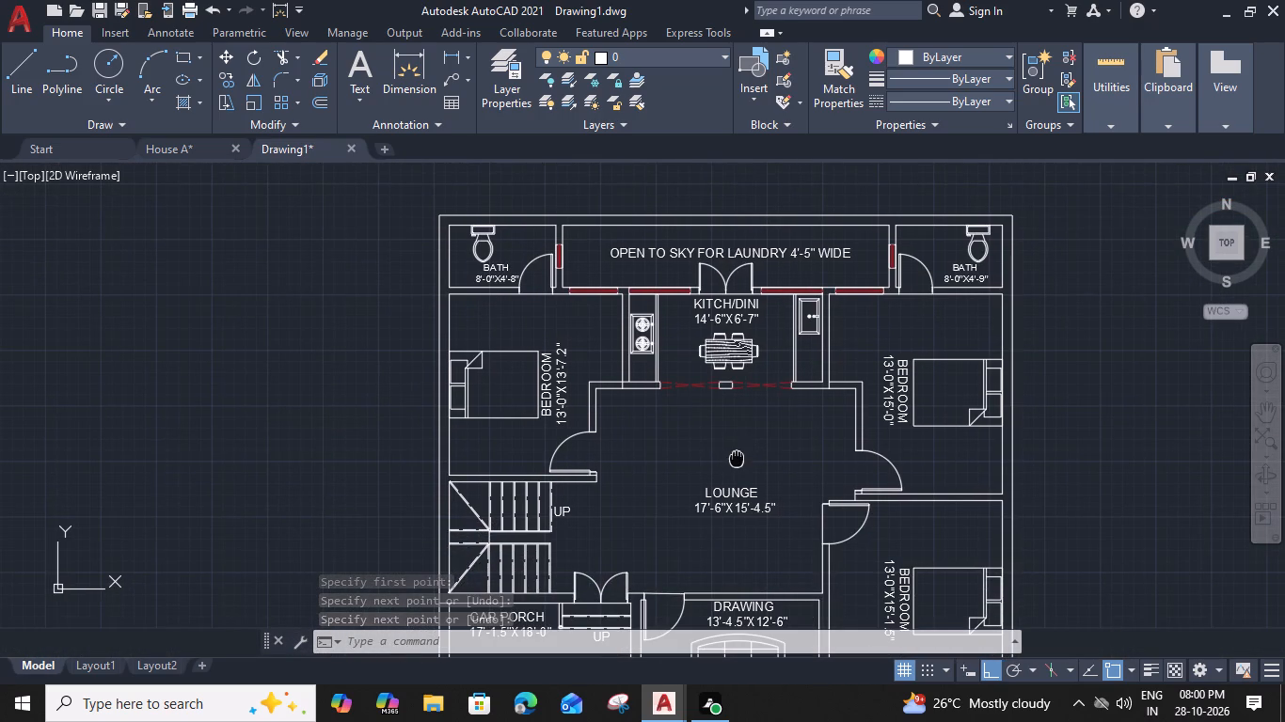
middle_click_drag(750, 480, 767, 375)
middle_click_drag(772, 461, 764, 322)
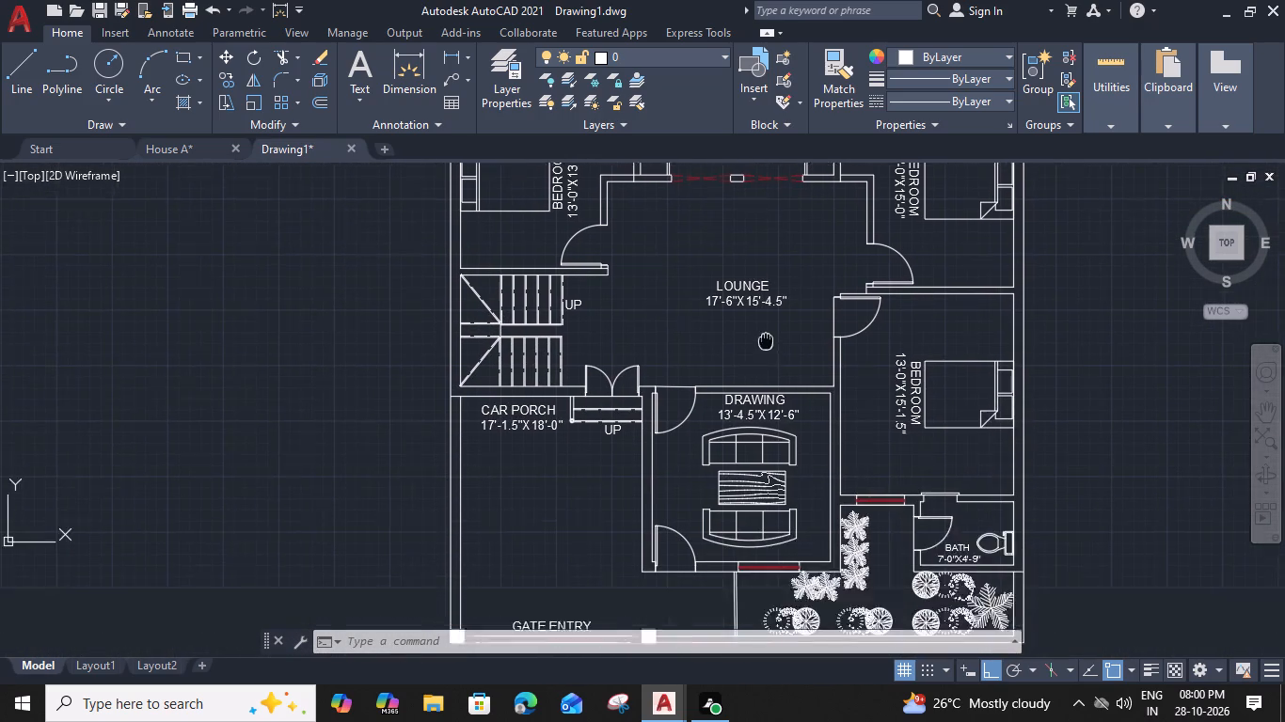
middle_click_drag(764, 322, 763, 311)
scroll(848, 472, "up", 1)
middle_click_drag(903, 539, 897, 507)
scroll(856, 285, "down", 1)
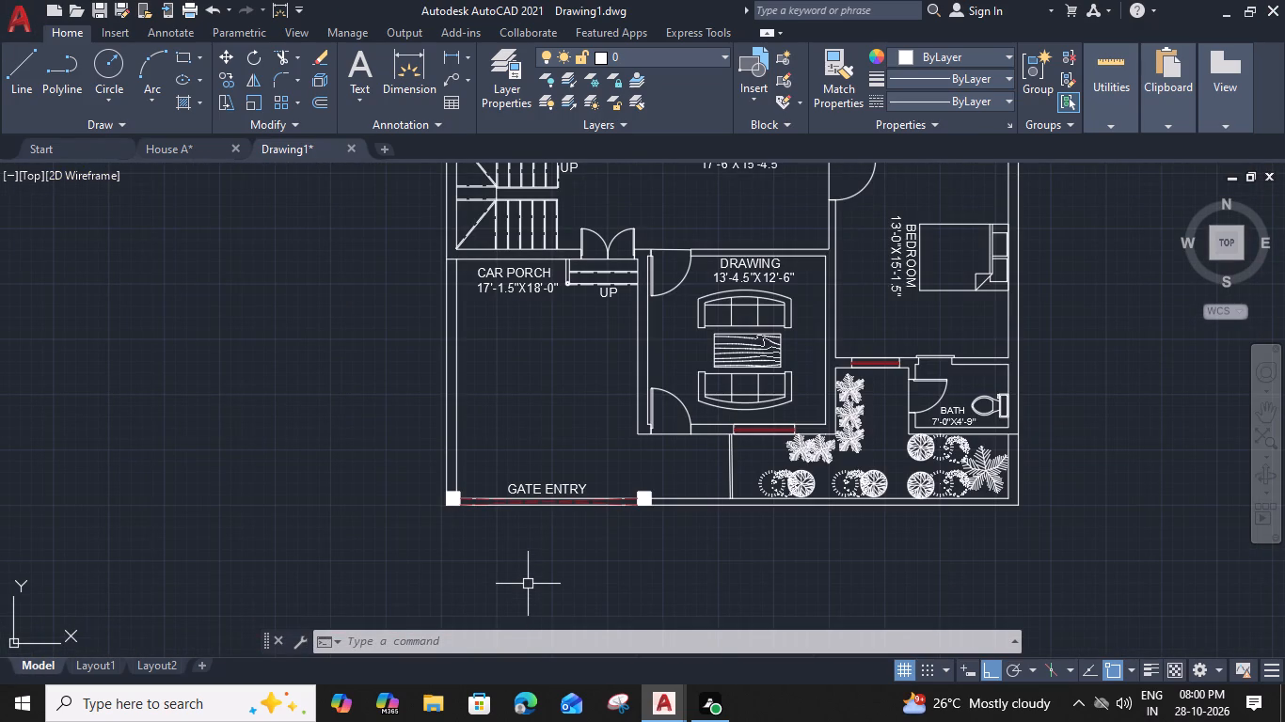
Insert the Plant - Rubber or Philodendron block from the Home - Space Planner library just south of the gate entry.
key("ctrl+2")
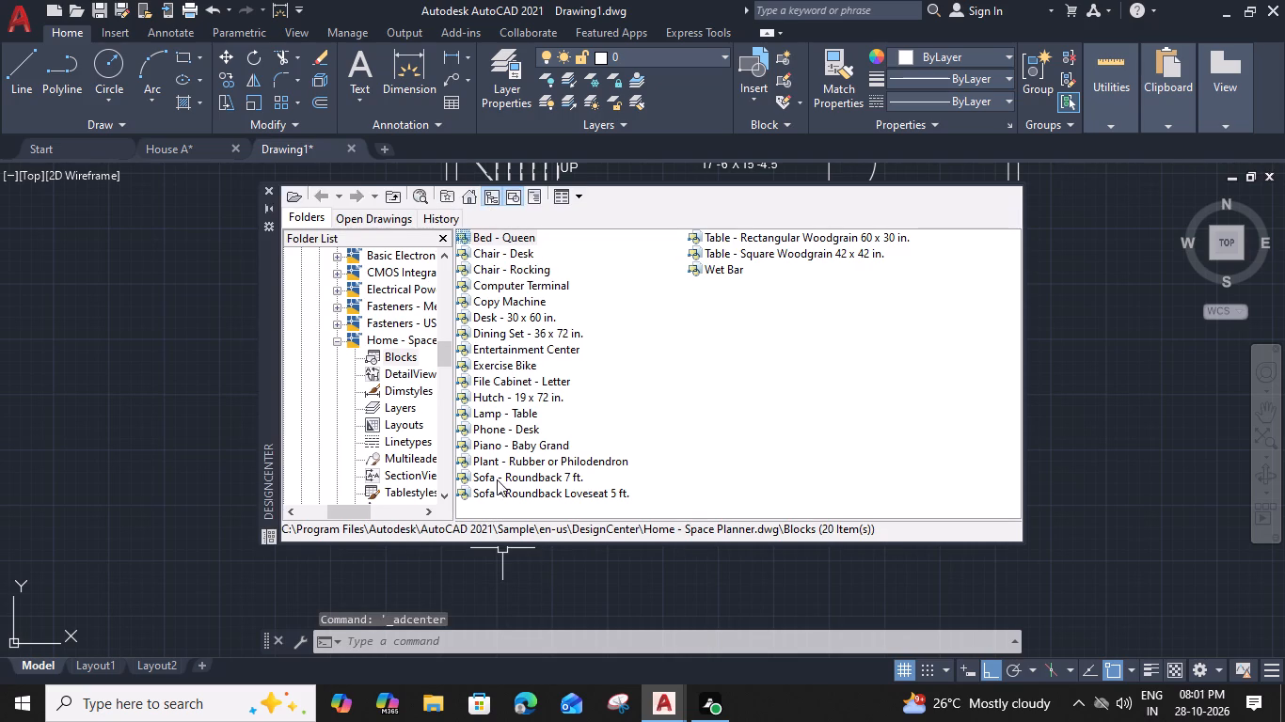
left_click_drag(496, 461, 551, 558)
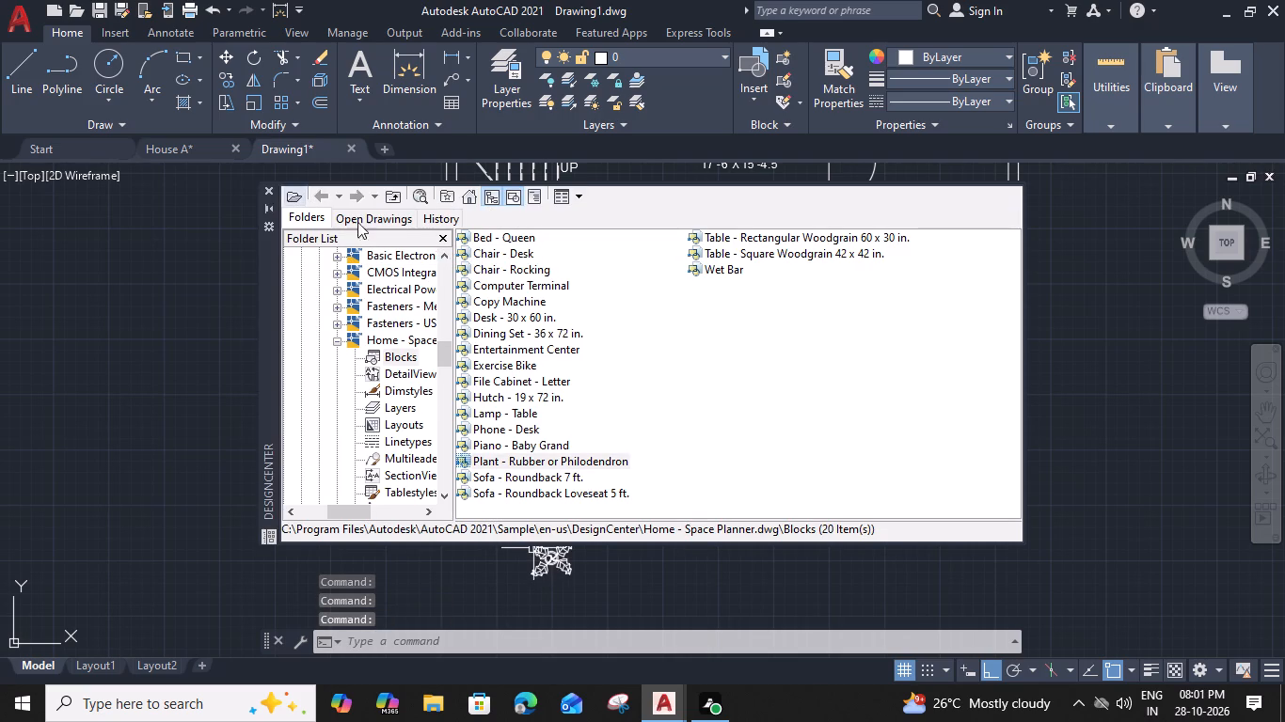
left_click(273, 186)
Move the new plant straight north into the 13'-0"X13'-7.2" bedroom, just below its north wall.
left_click(547, 549)
type("M")
key("space")
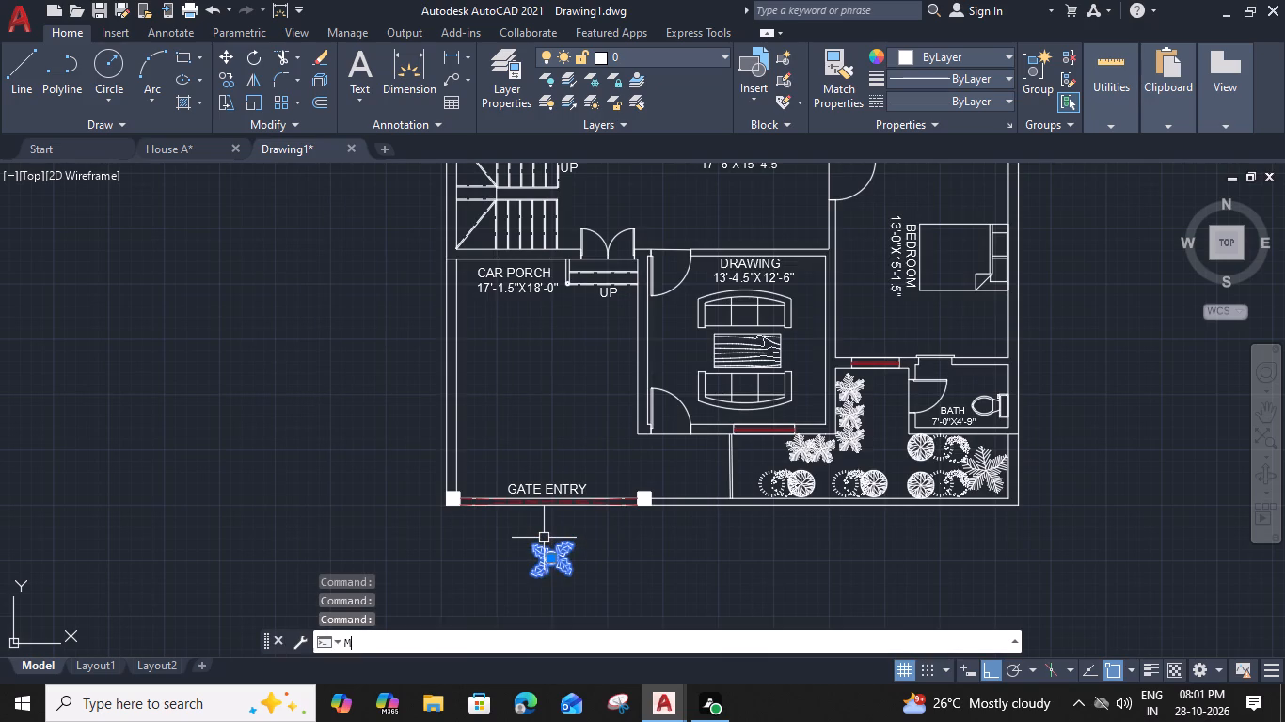
left_click(532, 545)
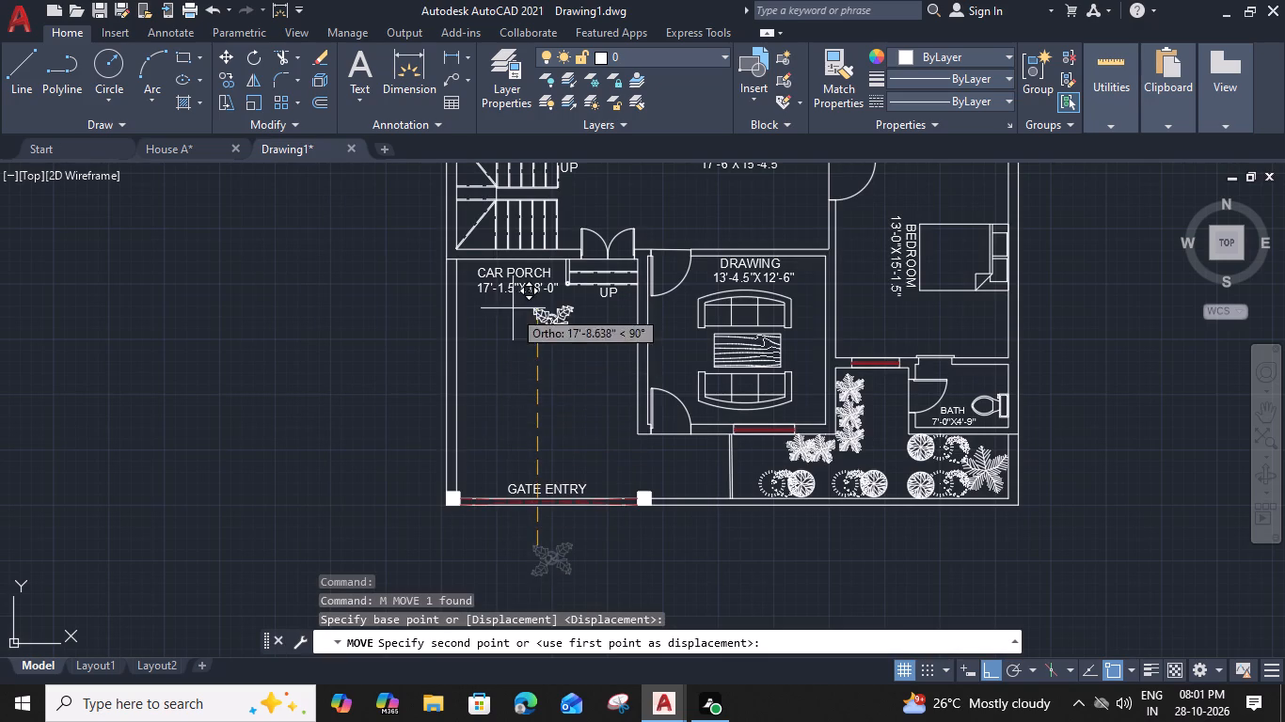
middle_click_drag(509, 378, 510, 617)
middle_click_drag(531, 317, 519, 463)
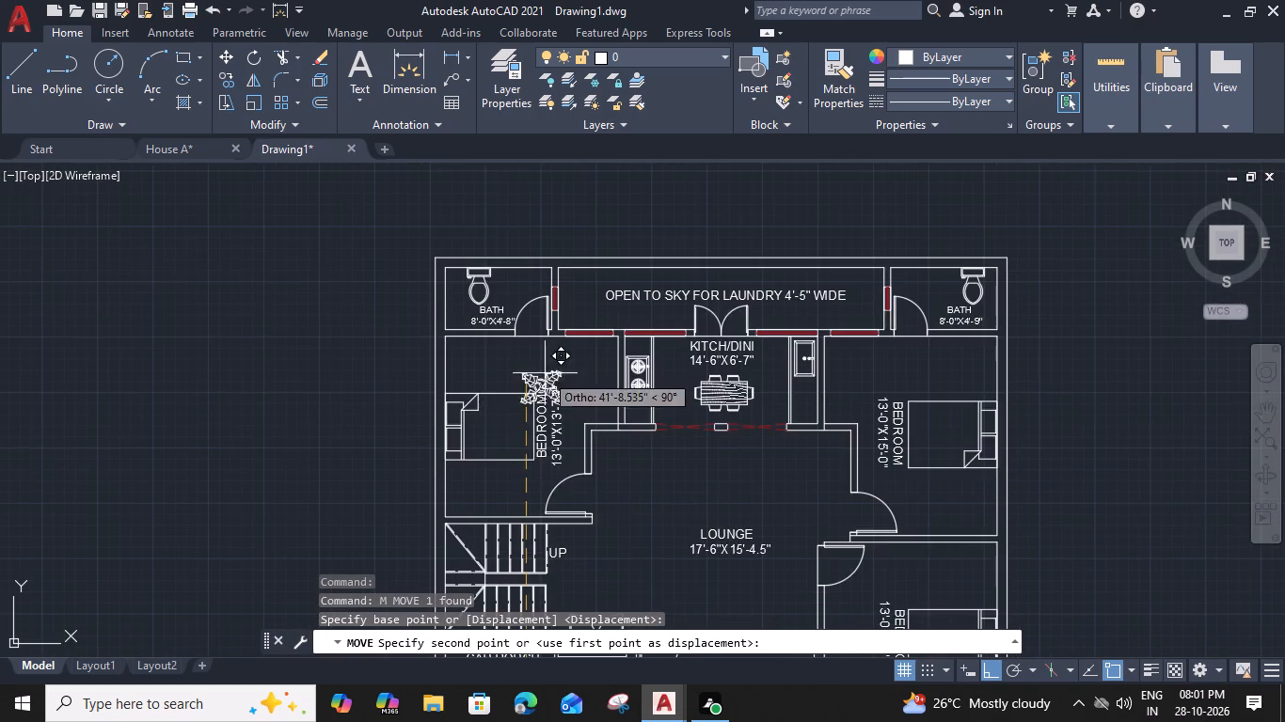
scroll(560, 330, "up", 2)
left_click(556, 359)
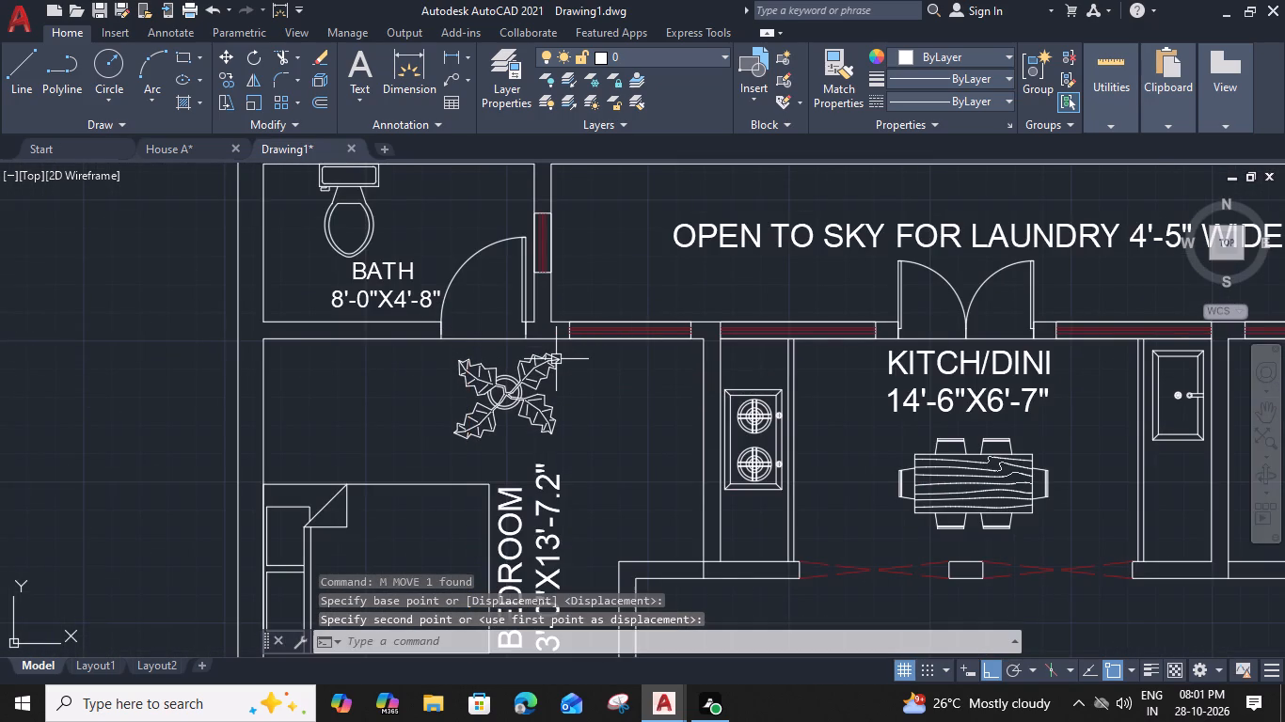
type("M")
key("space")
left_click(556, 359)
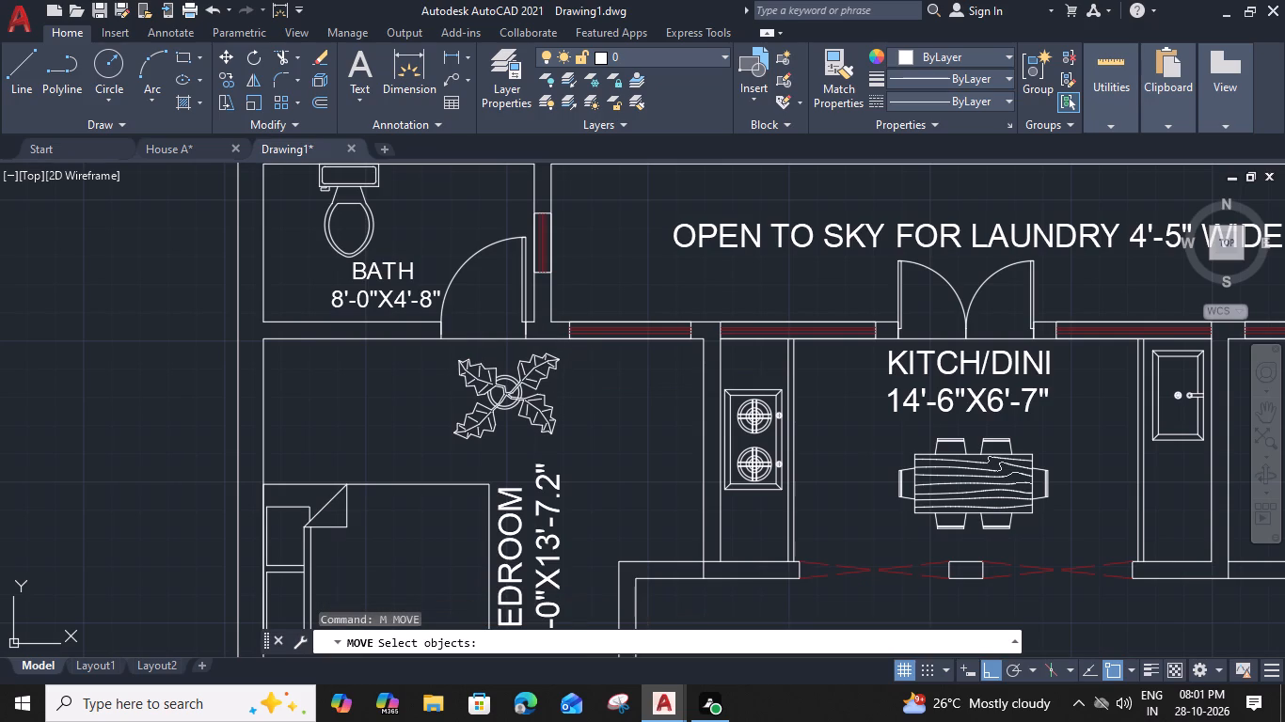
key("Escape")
Move the plant east into the northeast corner of the 13'-0"X13'-7.2" bedroom, beside the kitchen wall.
left_click(556, 359)
type("M")
key("space")
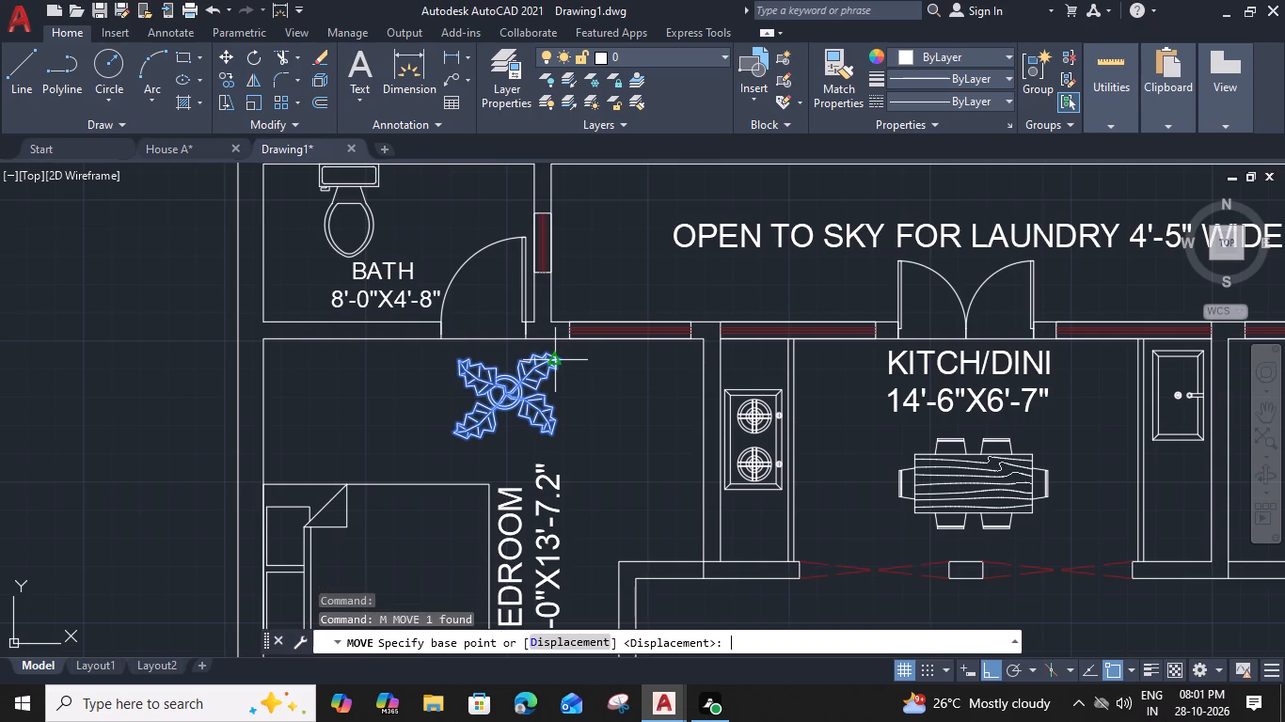
left_click(555, 360)
left_click(540, 377)
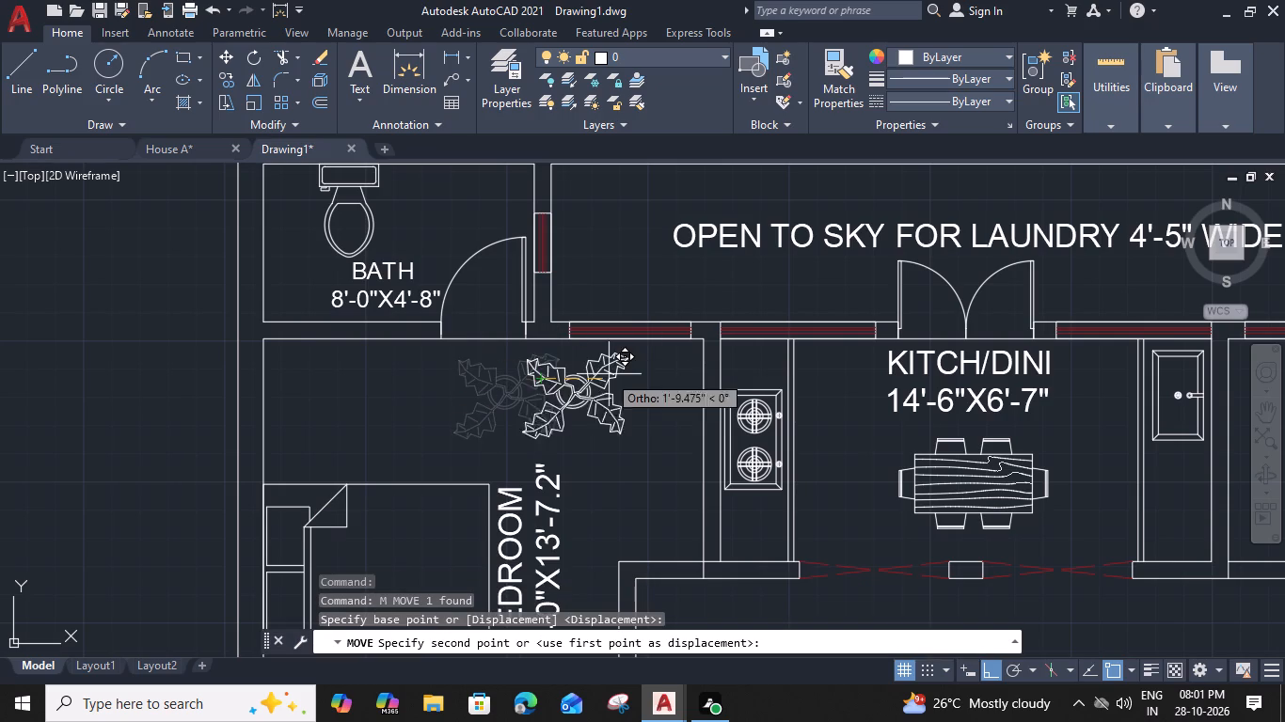
left_click(680, 378)
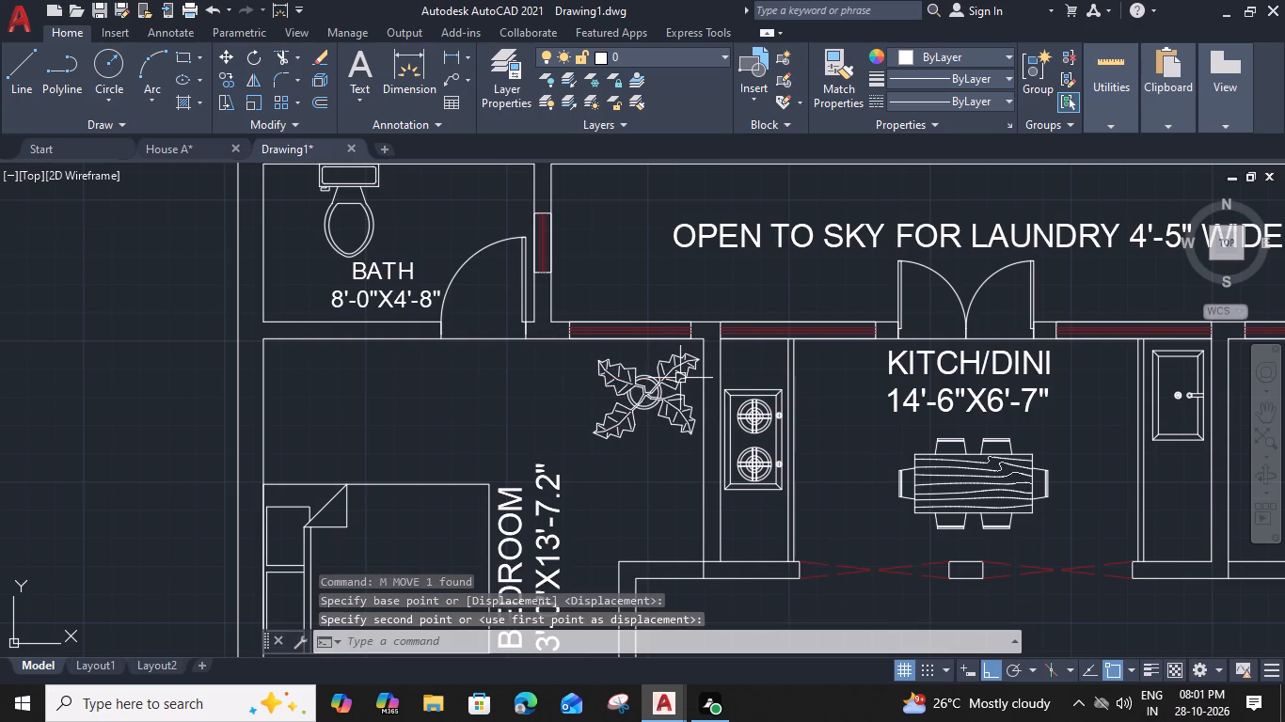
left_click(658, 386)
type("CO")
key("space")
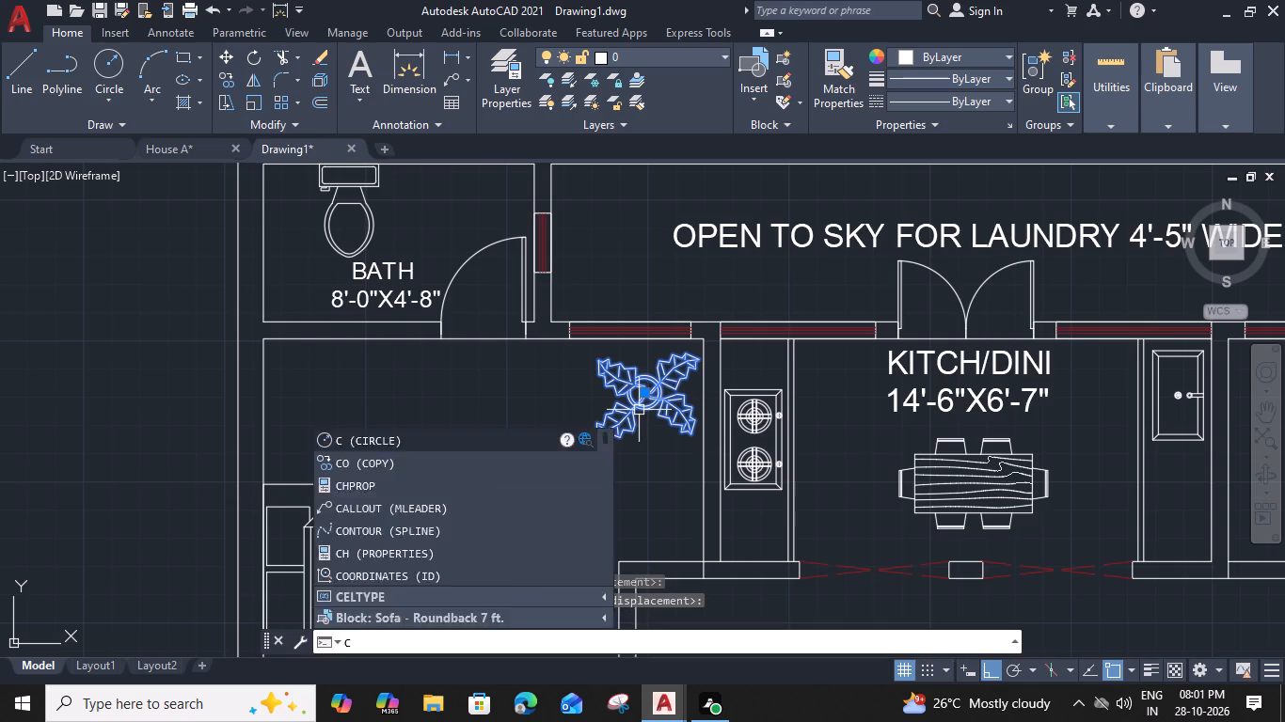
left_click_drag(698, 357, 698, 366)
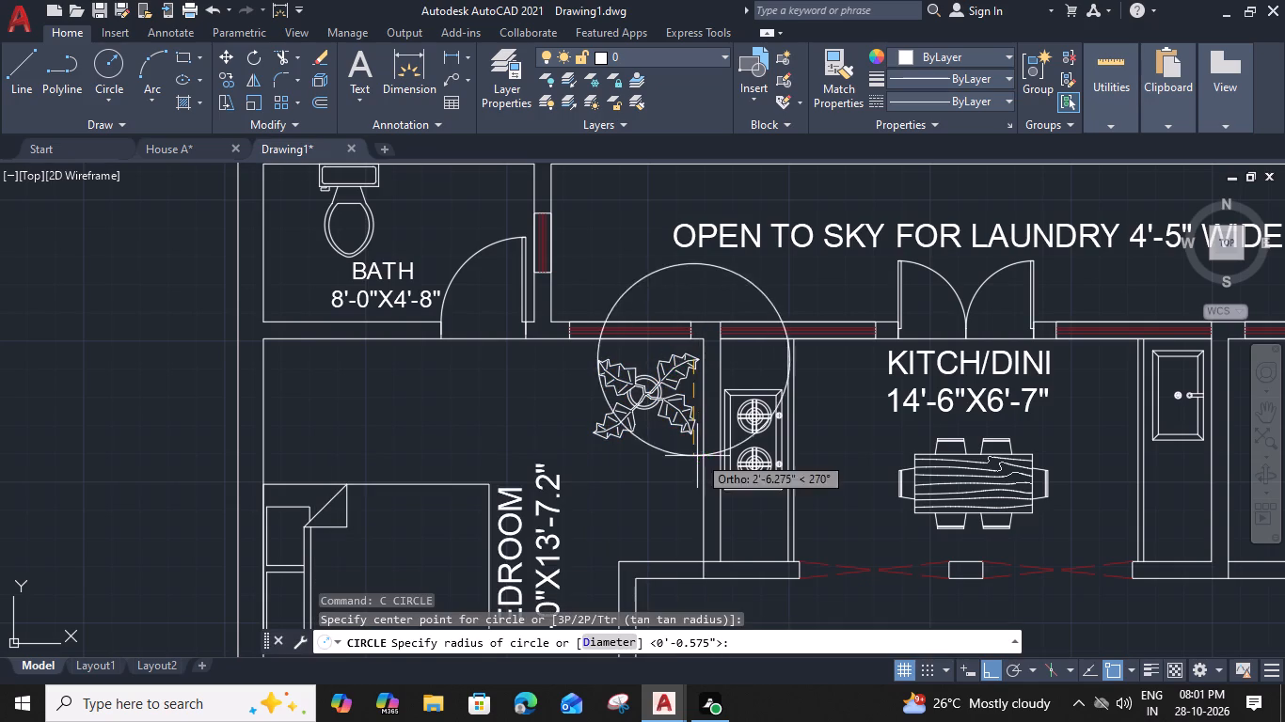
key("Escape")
Copy the plant south to the lounge's northwest corner and about 18'-10" east into the 13'-0"X15'-0" bedroom's northwest corner.
left_click(664, 395)
type("CO")
key("space")
left_click(649, 410)
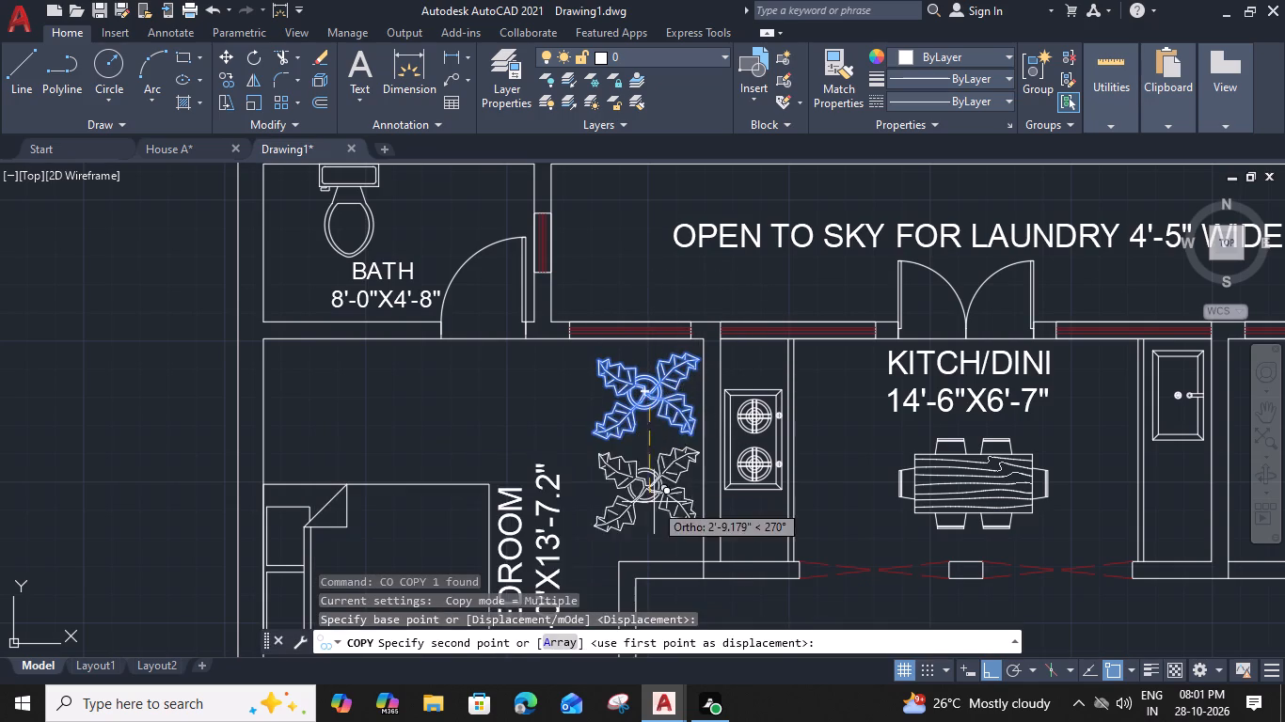
middle_click_drag(655, 502, 615, 363)
left_click(627, 506)
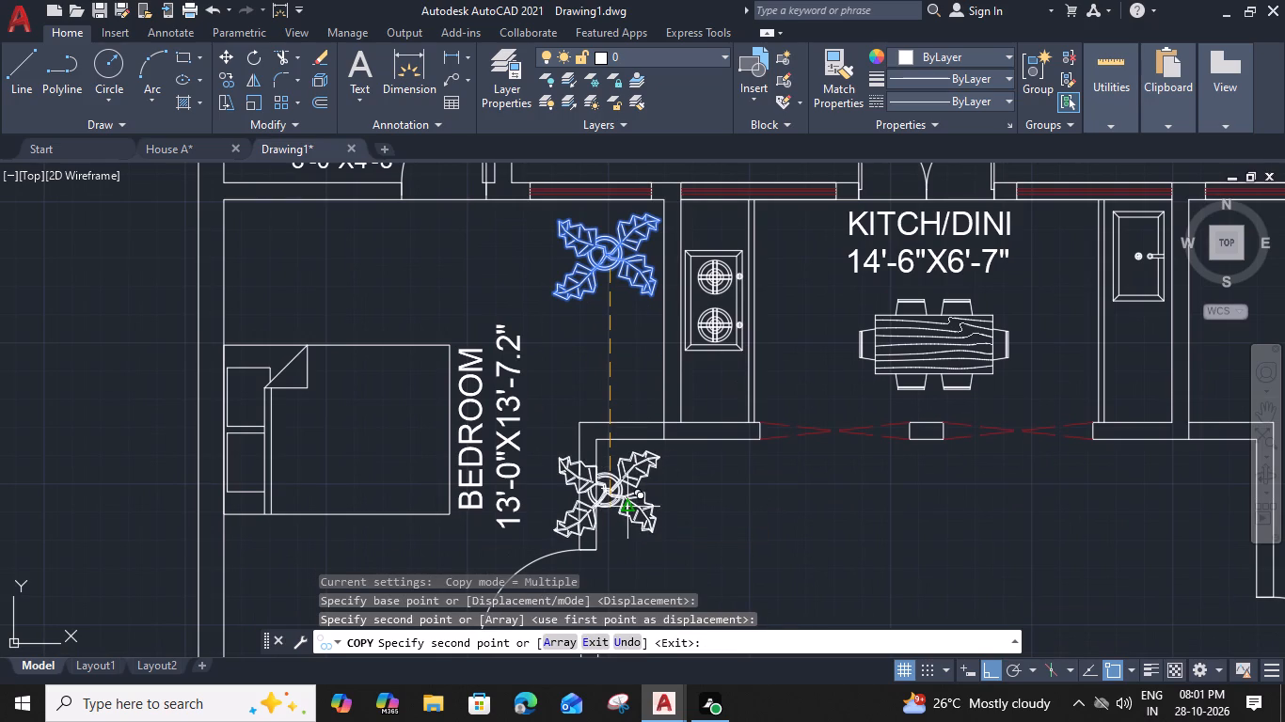
middle_click_drag(811, 491, 565, 538)
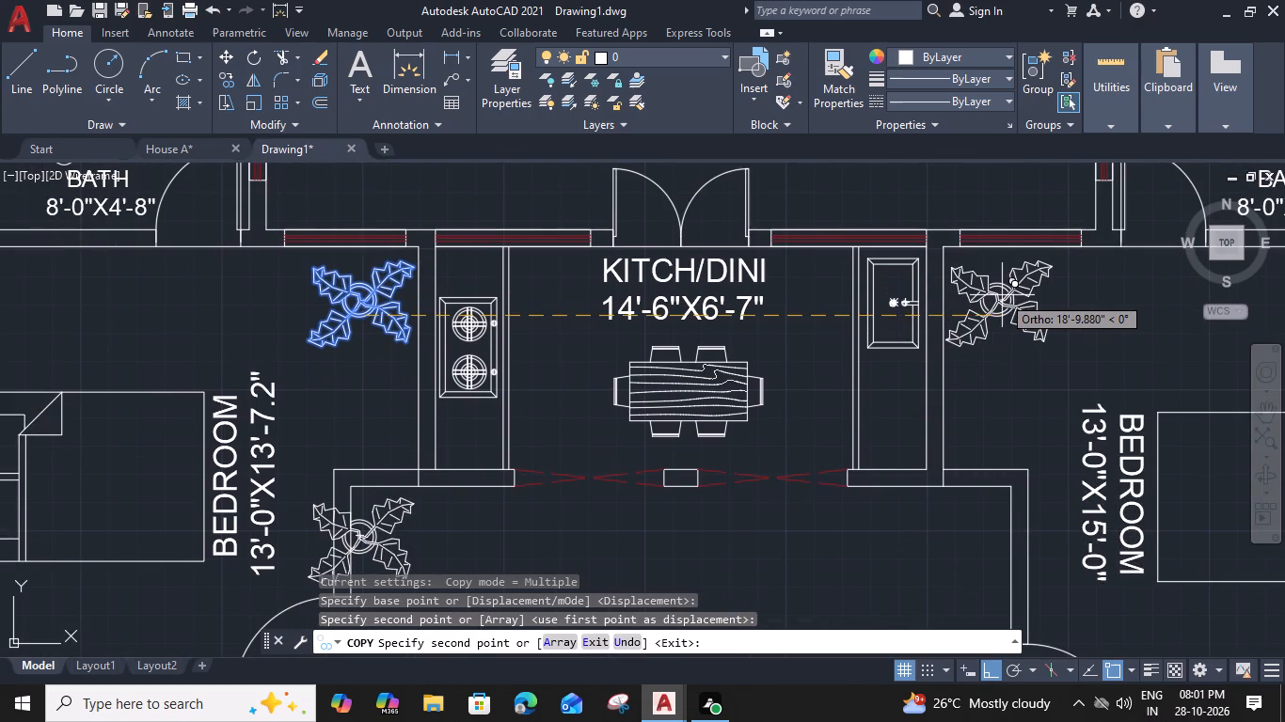
left_click(1003, 293)
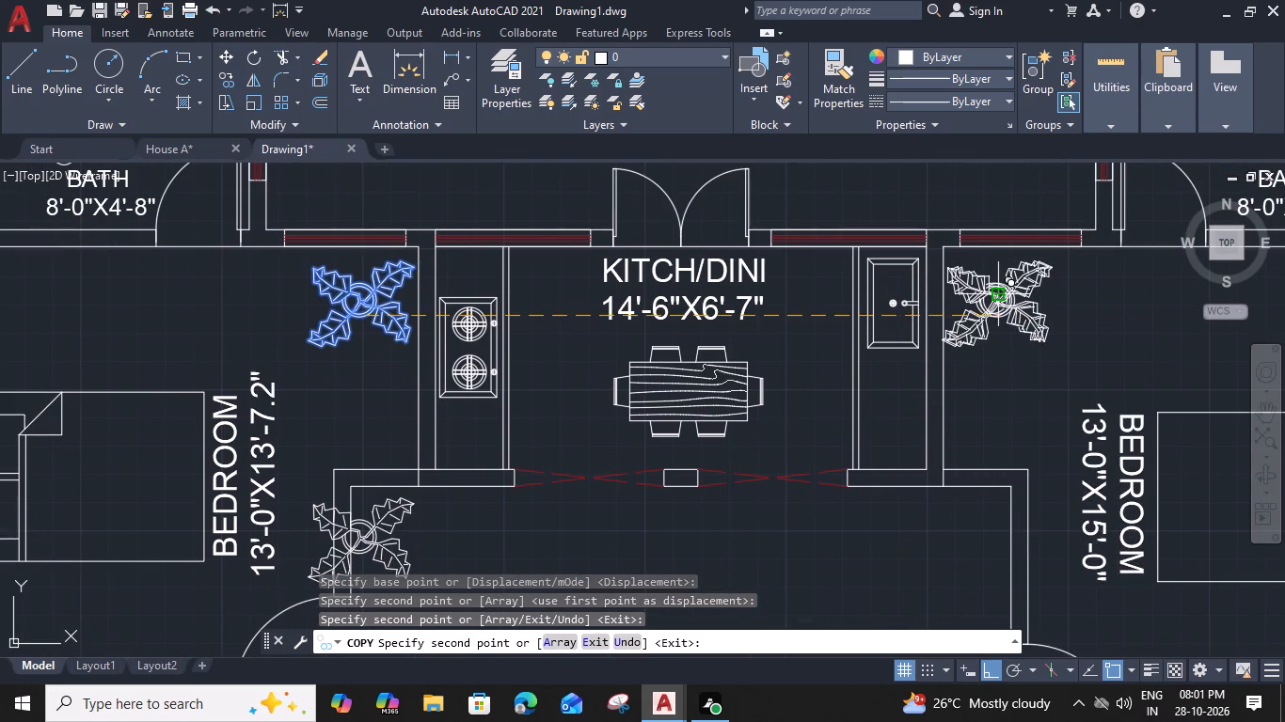
key("Escape")
Move the lounge plant east, off the wall and into the lounge's northwest corner.
middle_click_drag(537, 512, 596, 419)
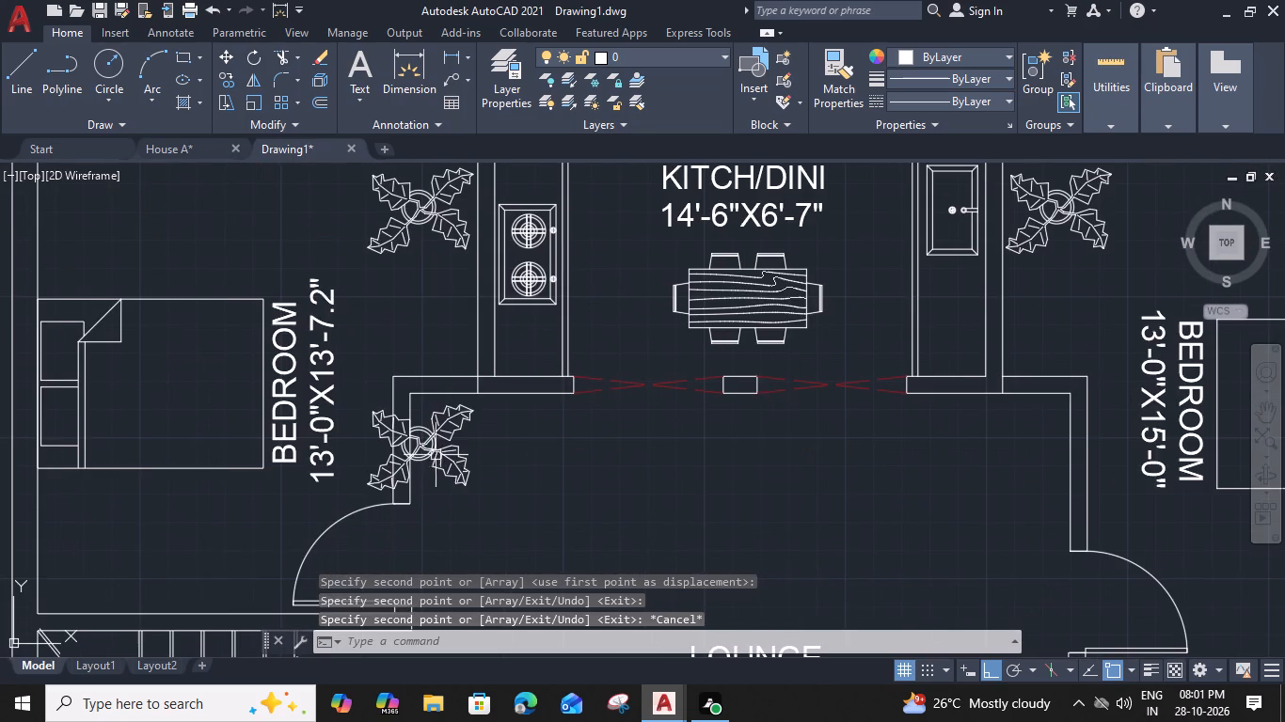
left_click(438, 454)
key("m")
key("space")
scroll(468, 448, "up", 1)
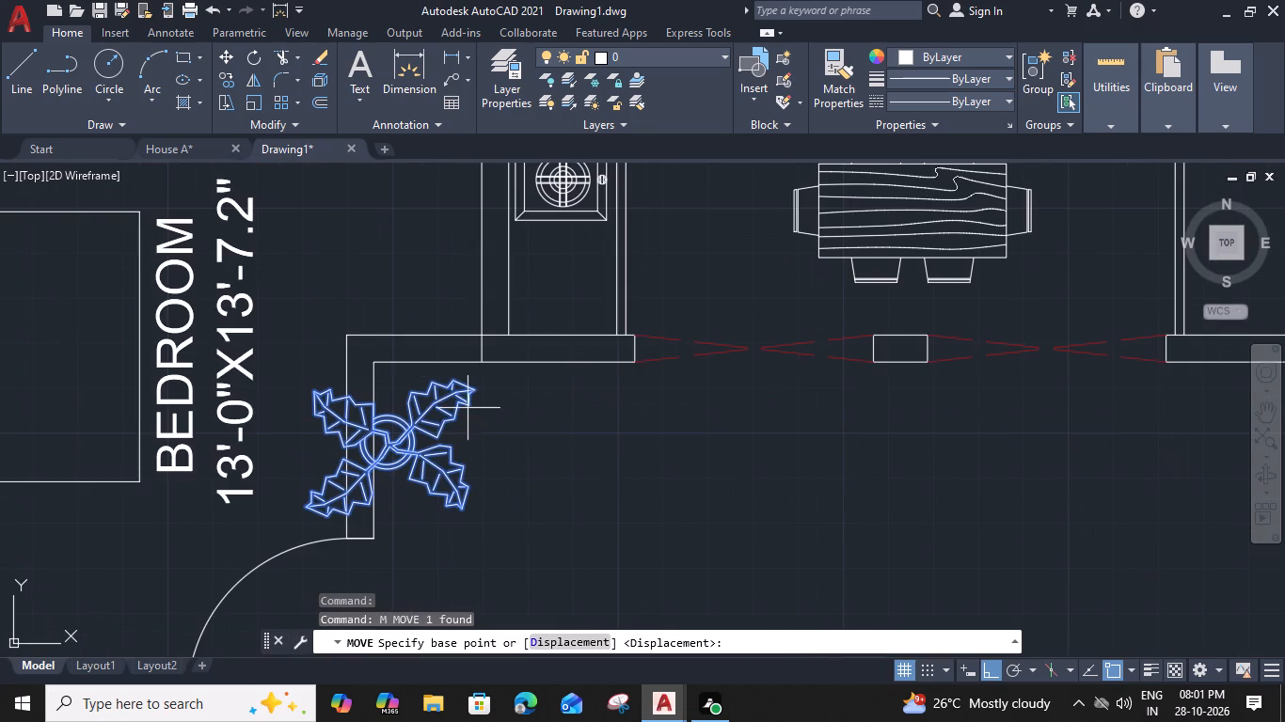
left_click(481, 392)
left_click(559, 394)
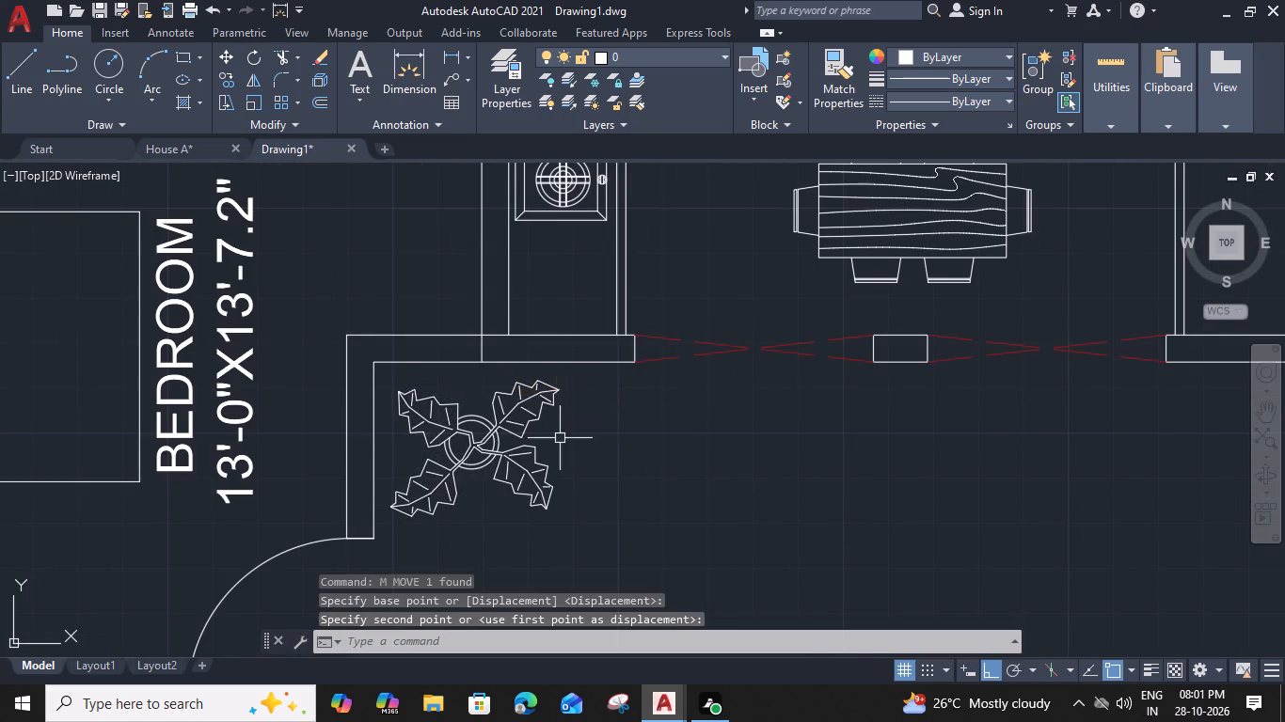
Copy the plant in the 13'-0"X15'-0" bedroom straight south to the lounge's northeast corner.
scroll(560, 438, "down", 2)
middle_click_drag(902, 432, 769, 461)
left_click(779, 325)
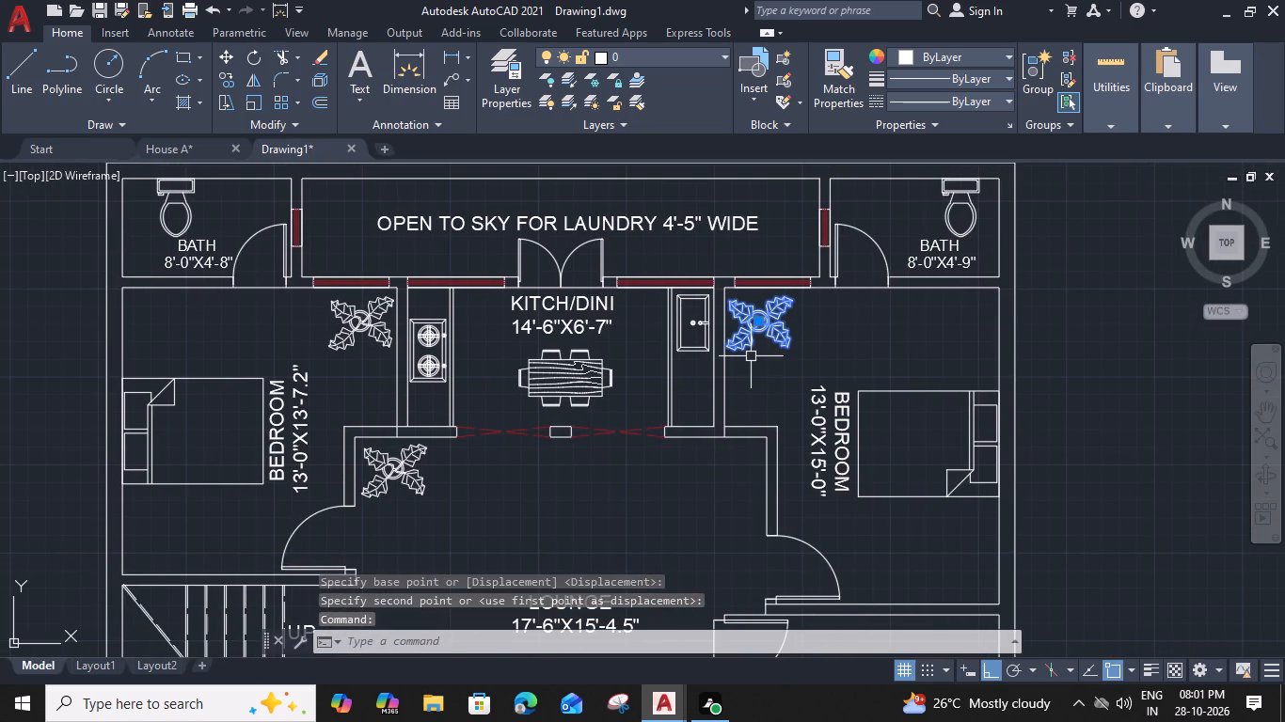
type("CO")
key("space")
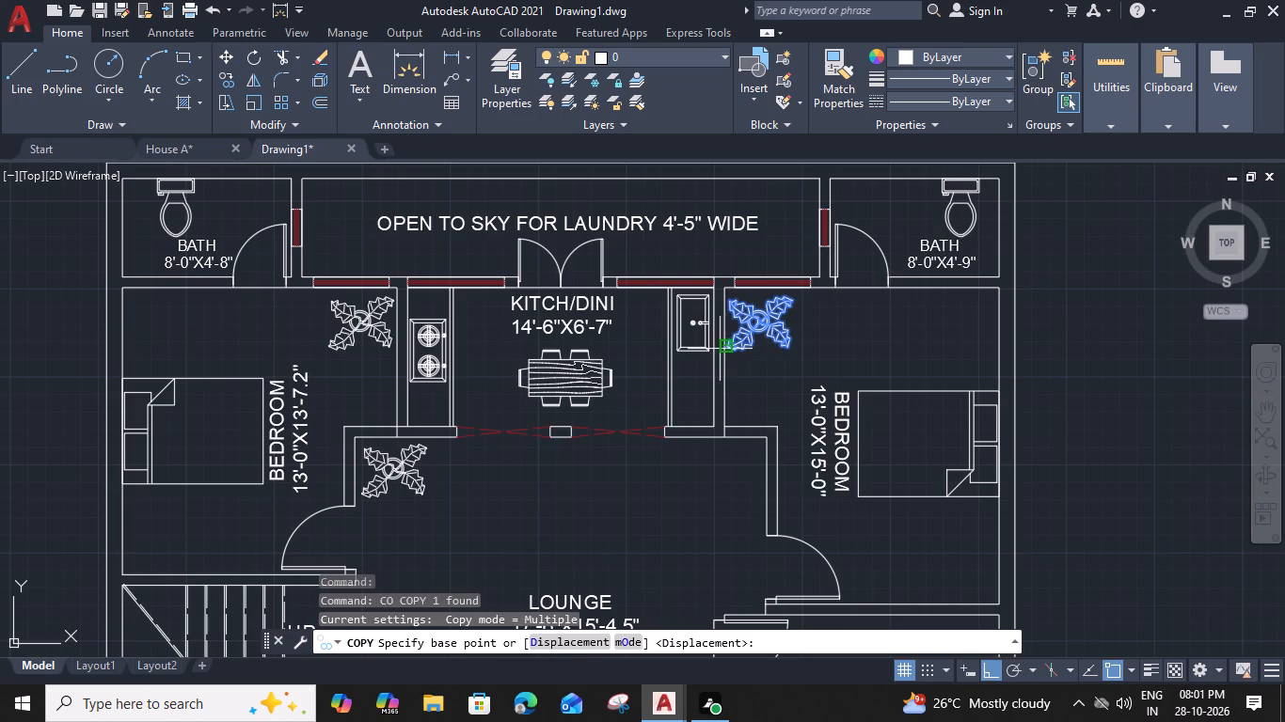
left_click(720, 349)
left_click(696, 509)
key("Escape")
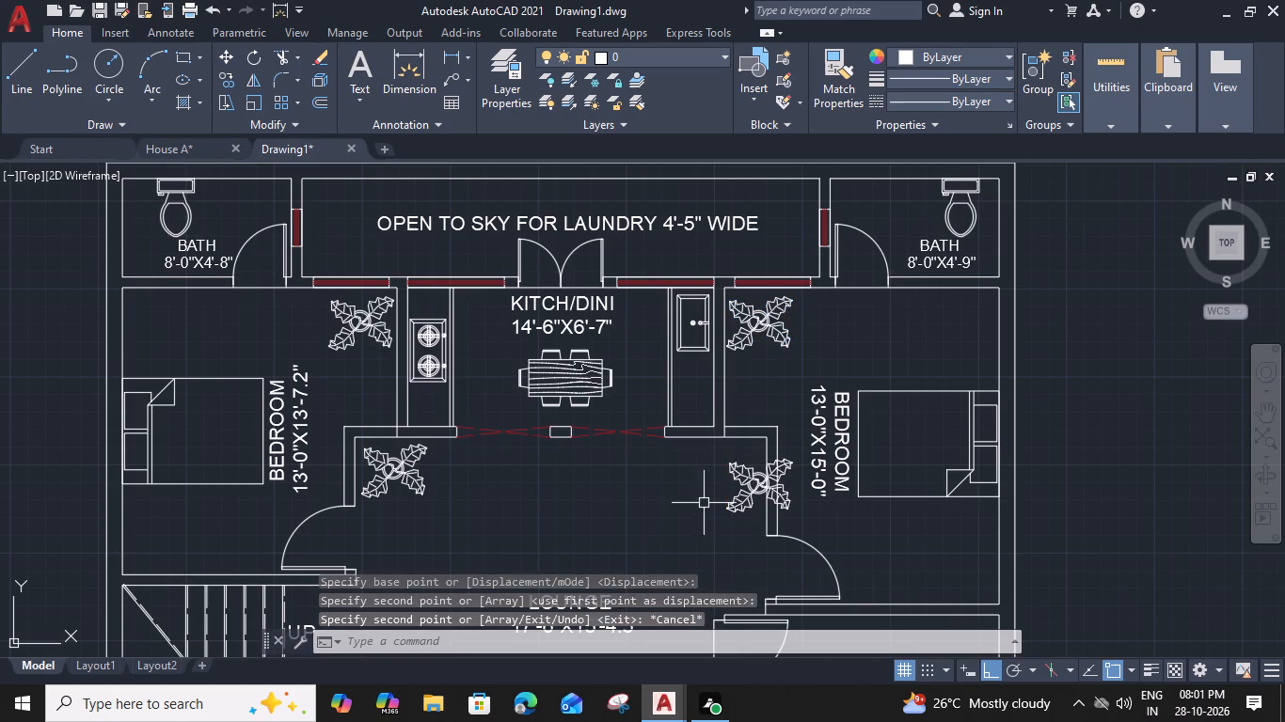
Move the copied plant west so it sits inside the lounge, clear of the east wall.
left_click(758, 476)
type("M")
key("space")
scroll(739, 479, "up", 2)
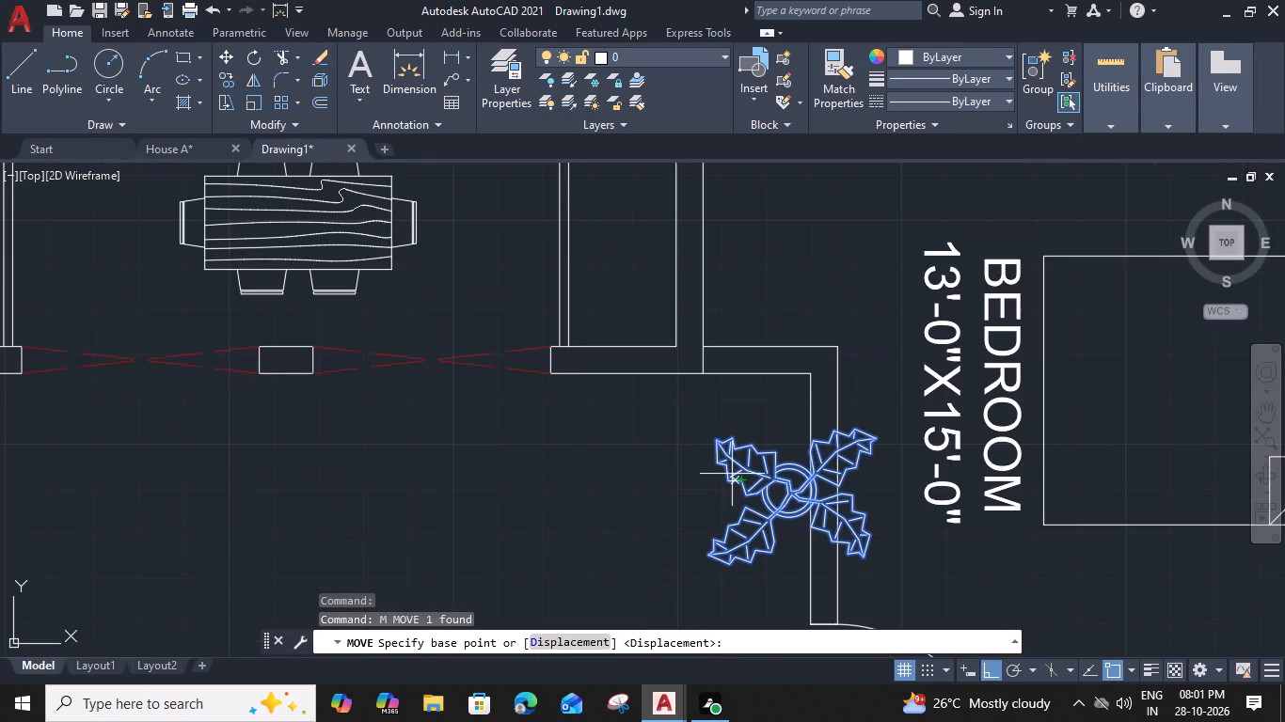
left_click(718, 434)
left_click(641, 443)
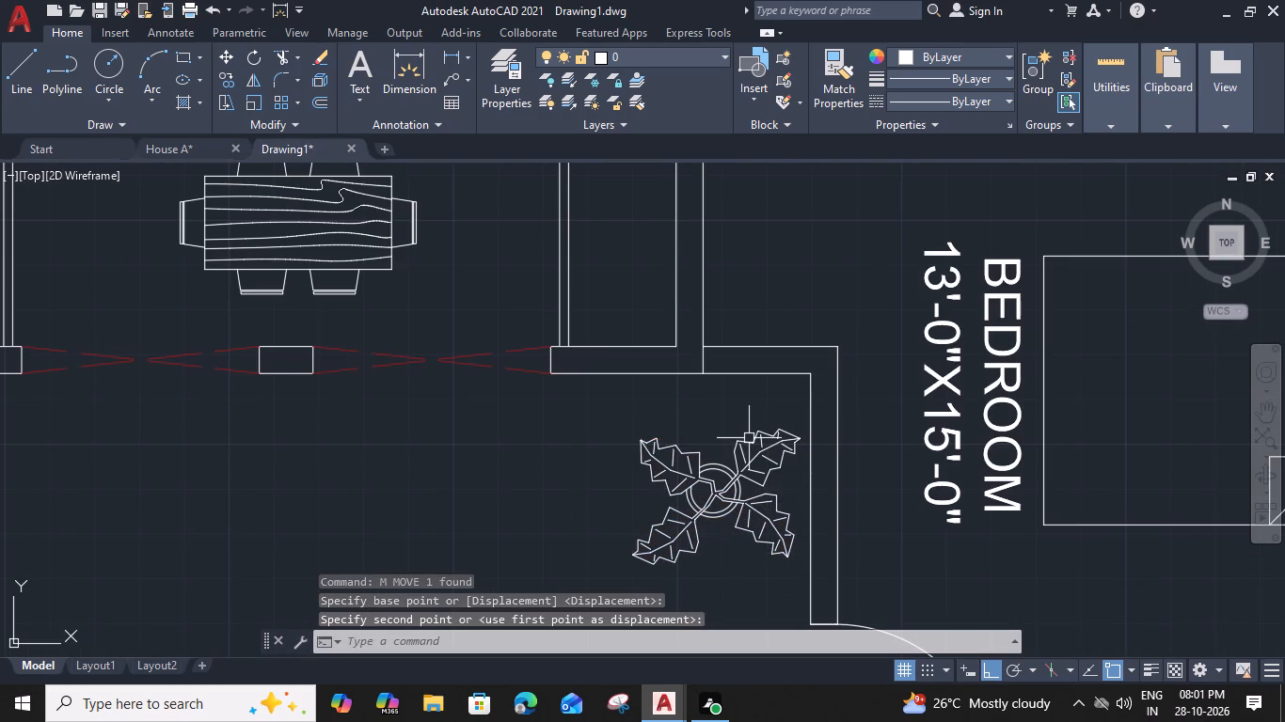
Move the same plant slightly north, closer to the lounge's north wall in the northeast corner.
left_click(749, 438)
type("M")
key("space")
scroll(794, 436, "up", 1)
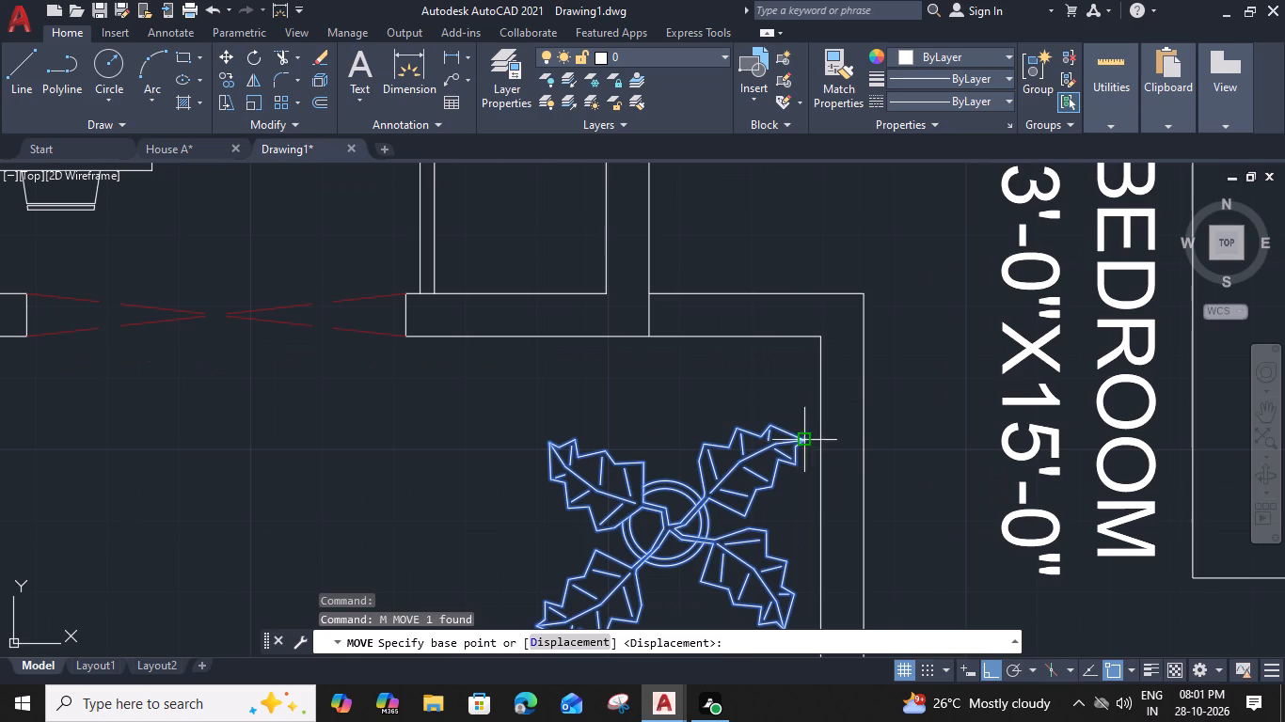
left_click(804, 441)
left_click(795, 379)
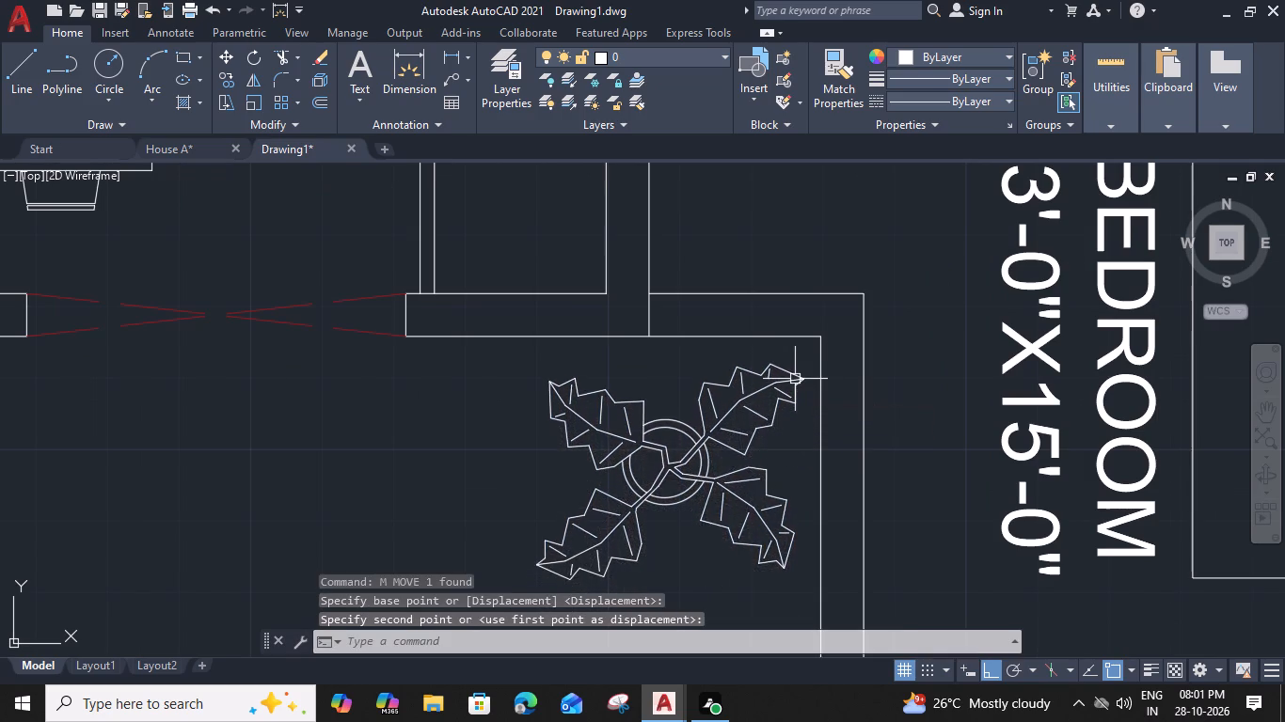
Copy the northernmost star-shaped front-yard plant into the open-to-sky laundry, placing three copies in a row eastward from its northwest corner.
scroll(795, 383, "down", 2)
scroll(598, 432, "down", 2)
scroll(493, 500, "down", 2)
middle_click_drag(497, 463, 507, 455)
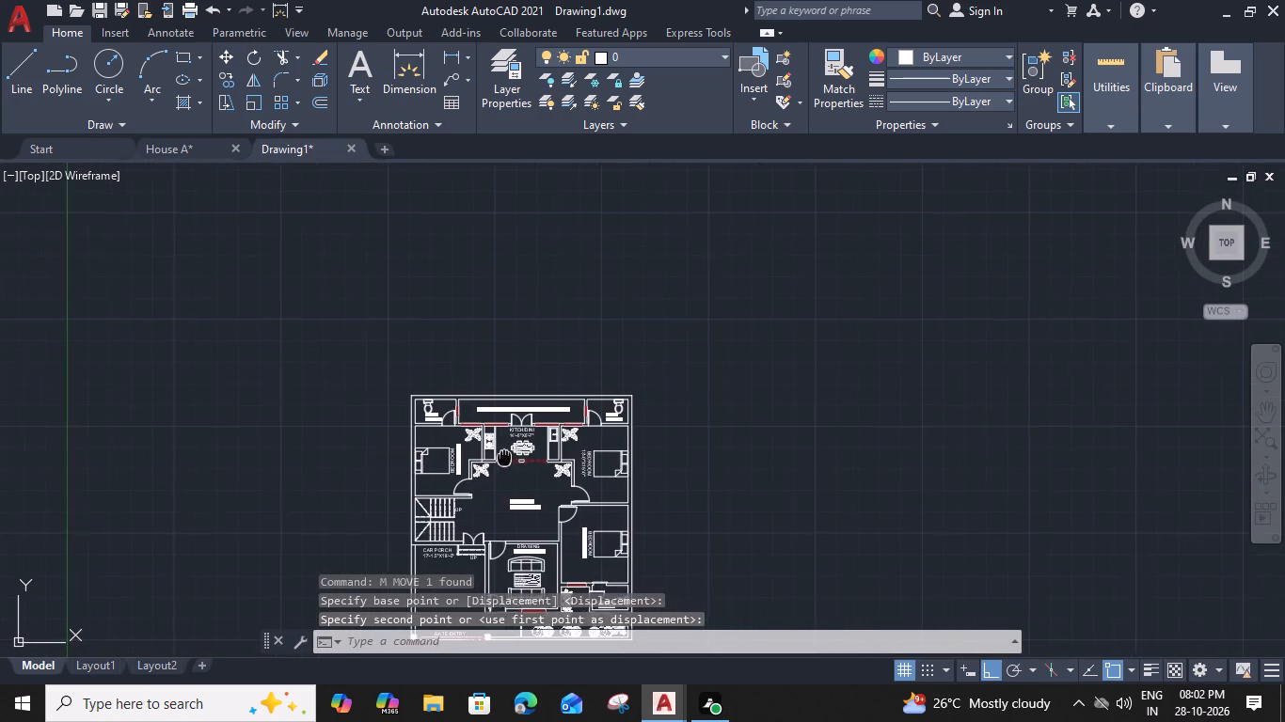
middle_click_drag(507, 455, 589, 315)
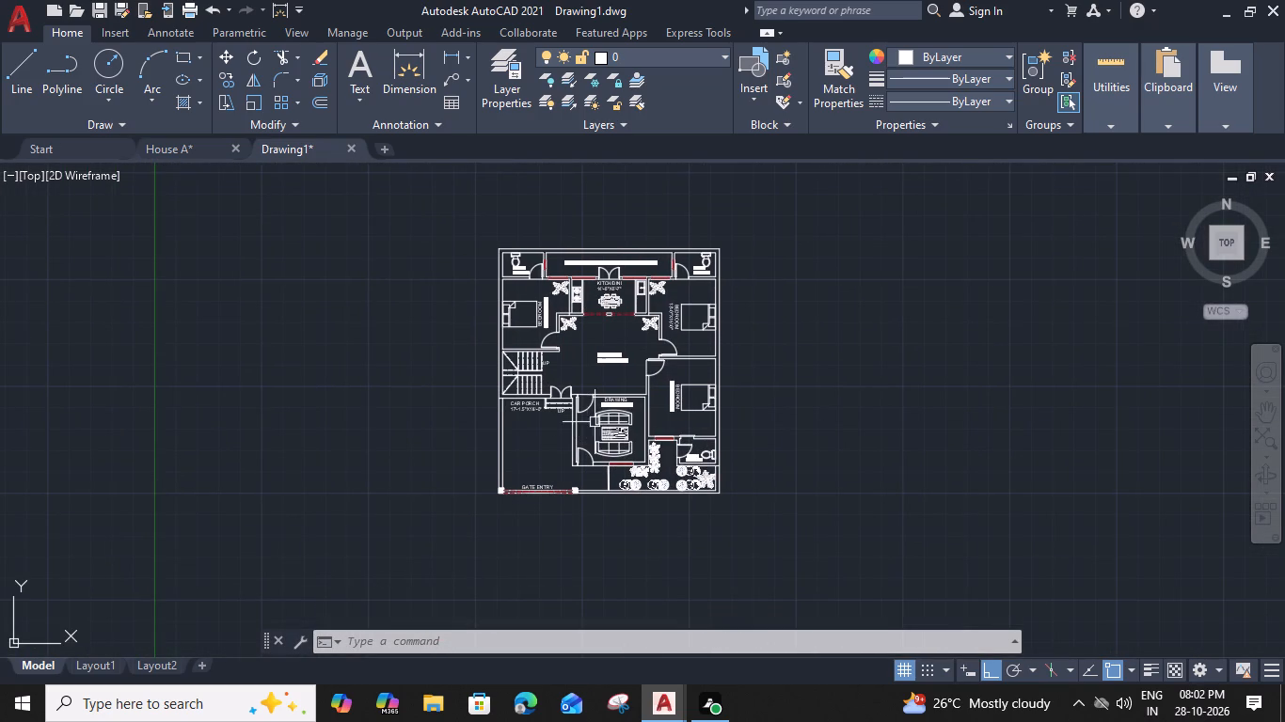
scroll(516, 298, "up", 3)
scroll(538, 330, "down", 1)
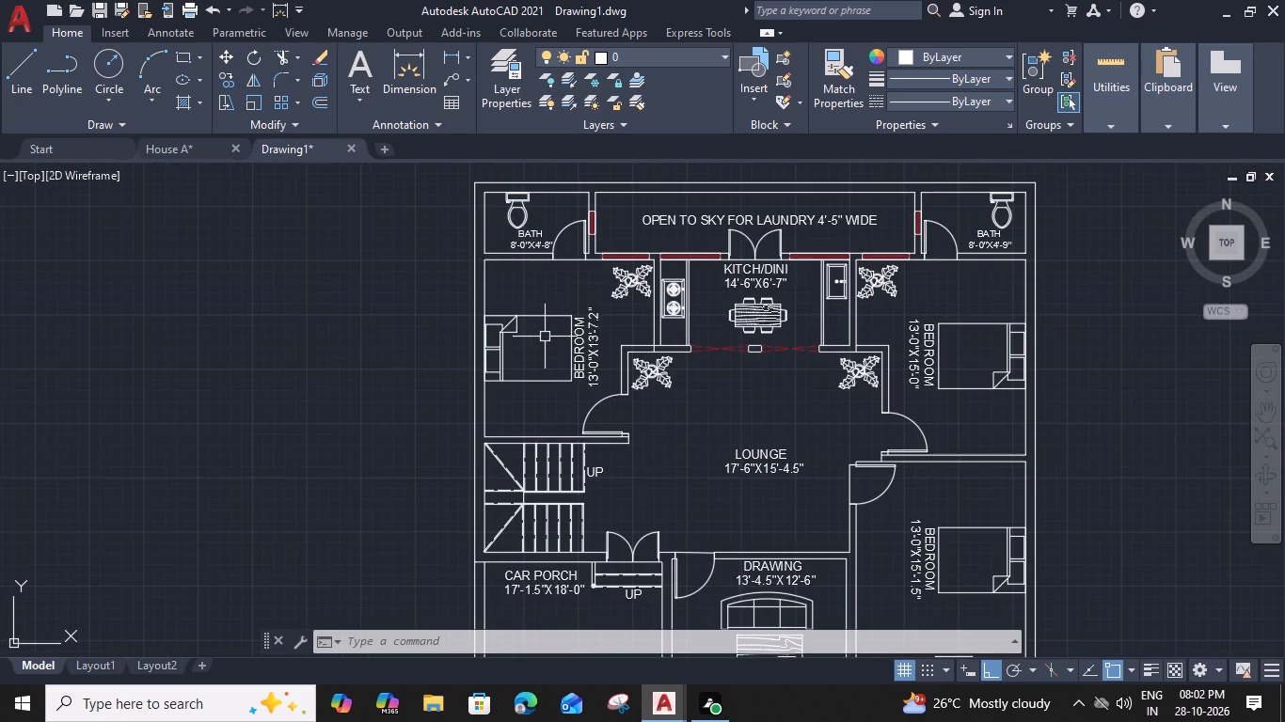
scroll(595, 393, "down", 1)
middle_click_drag(622, 432, 508, 389)
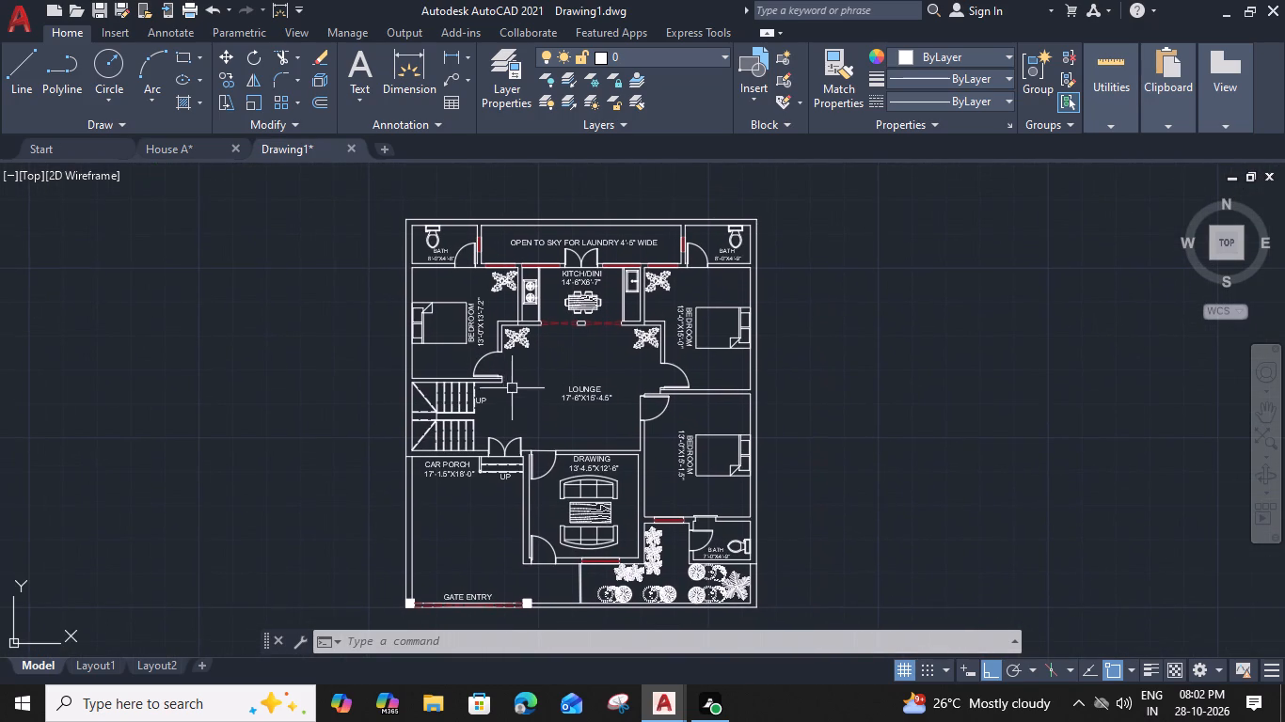
left_click(656, 537)
type("CO")
key("space")
scroll(654, 536, "up", 3)
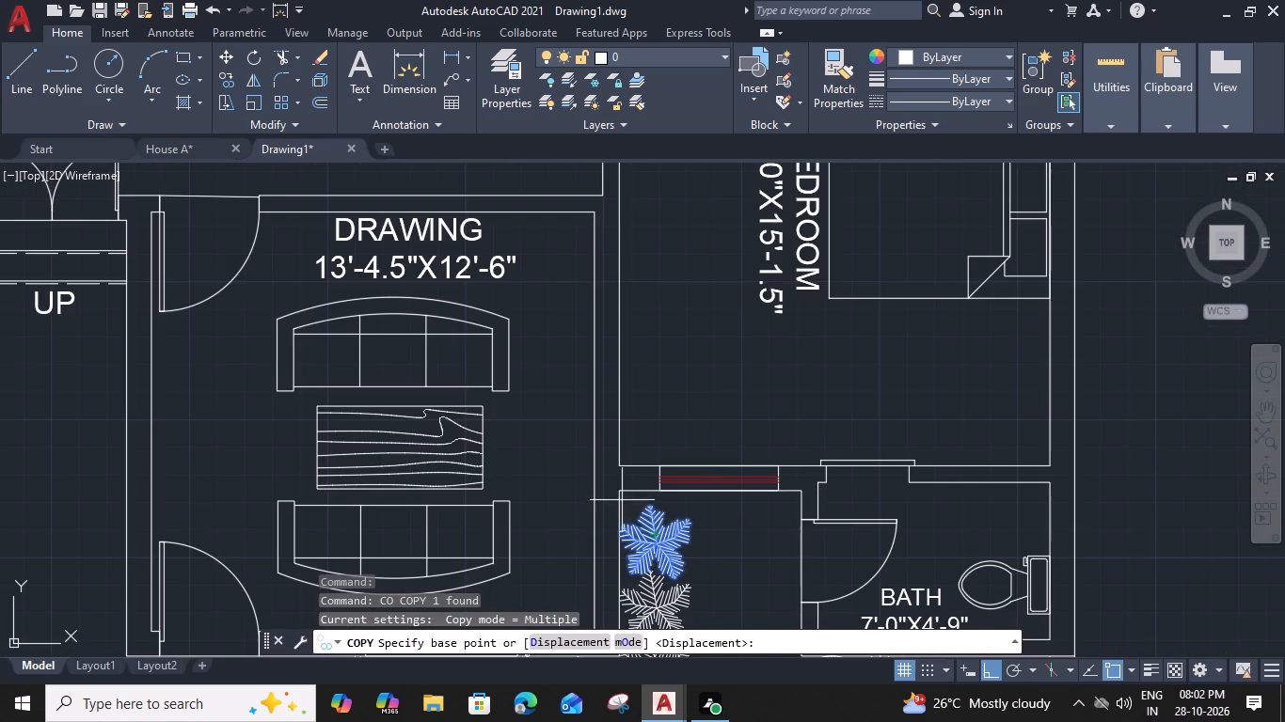
left_click(617, 496)
scroll(617, 496, "down", 2)
middle_click_drag(462, 335, 604, 590)
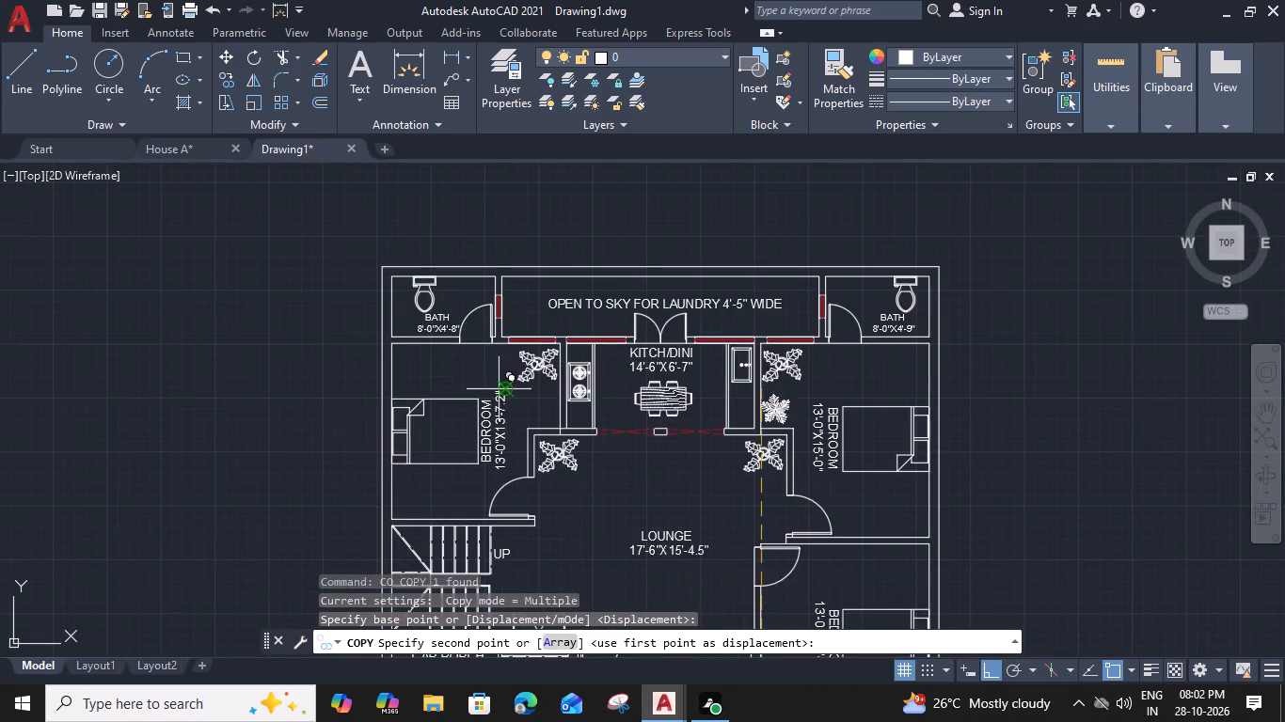
scroll(481, 297, "up", 2)
left_click(536, 246)
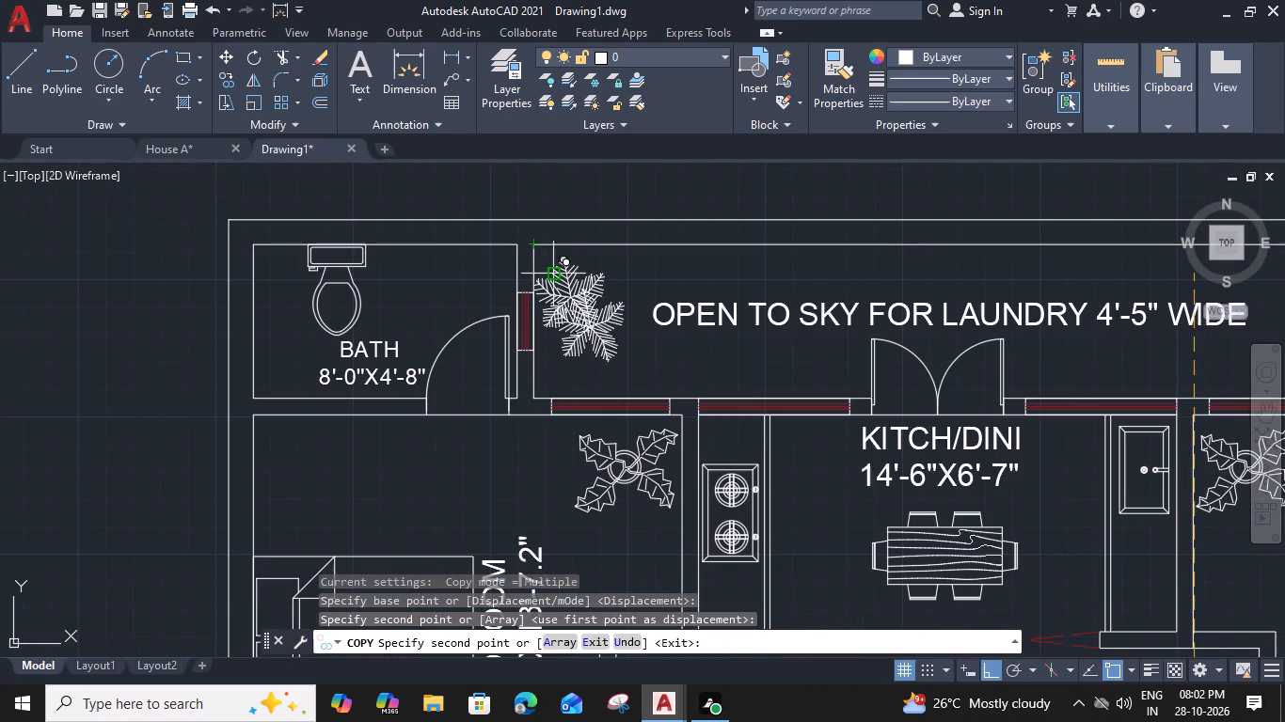
left_click(612, 245)
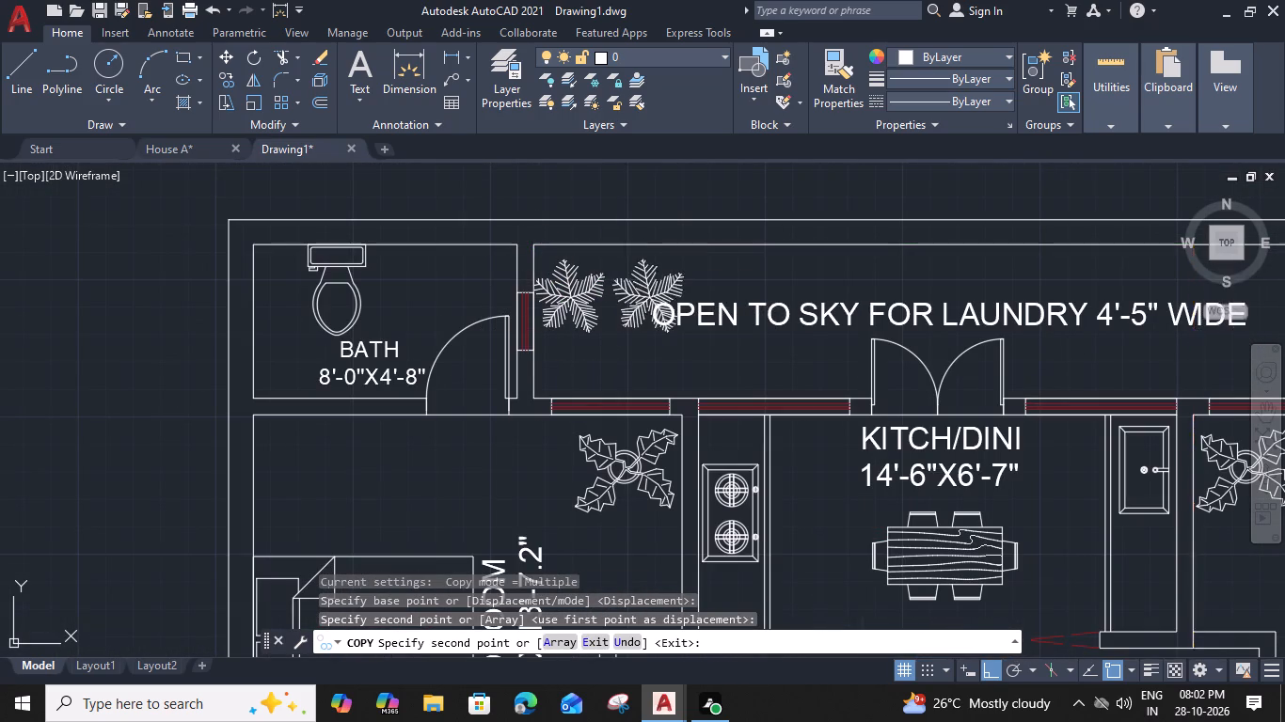
left_click(676, 248)
key("Escape")
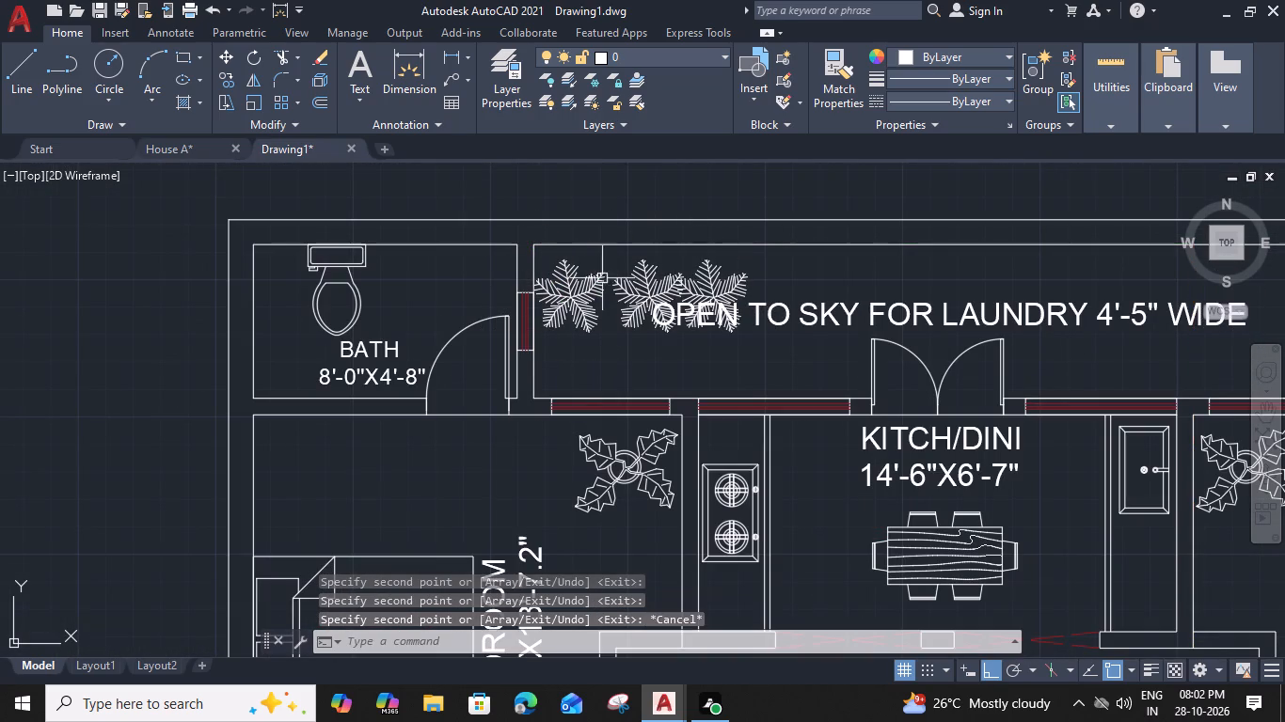
Move the westernmost laundry plant straight north until its top leaf meets the laundry's north wall.
left_click(598, 276)
type("M")
key("space")
scroll(577, 266, "up", 3)
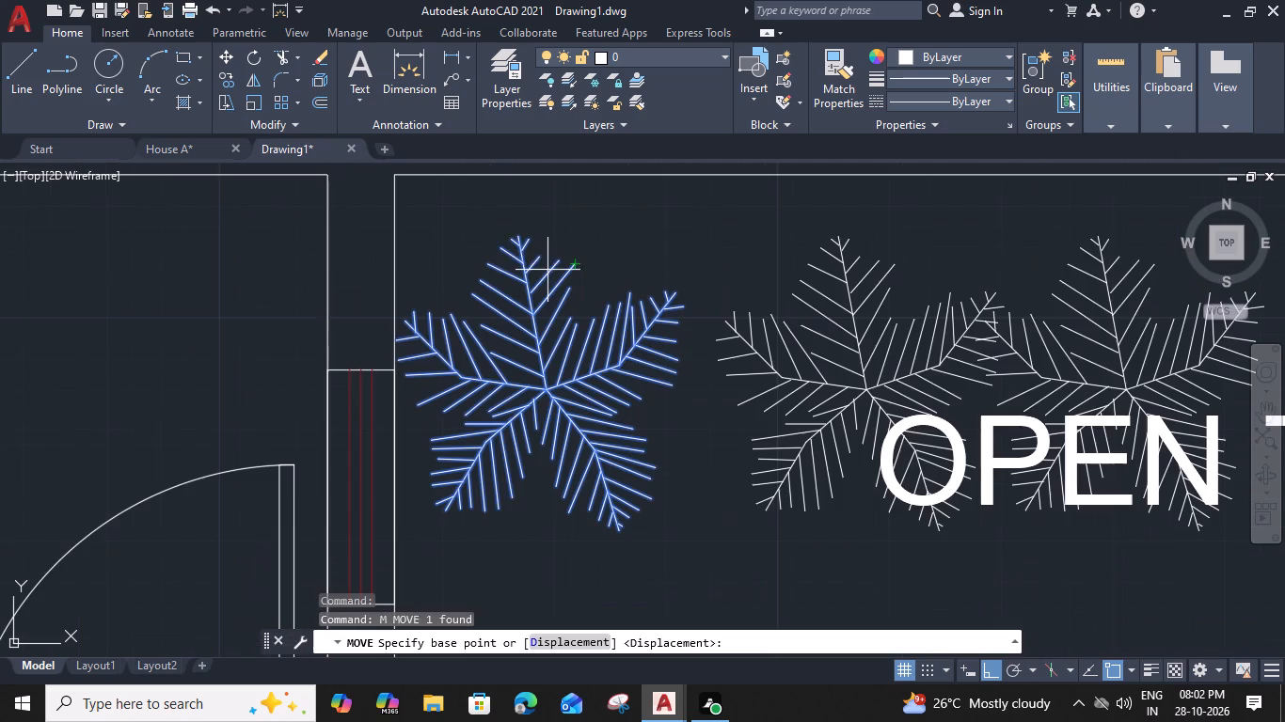
left_click(515, 233)
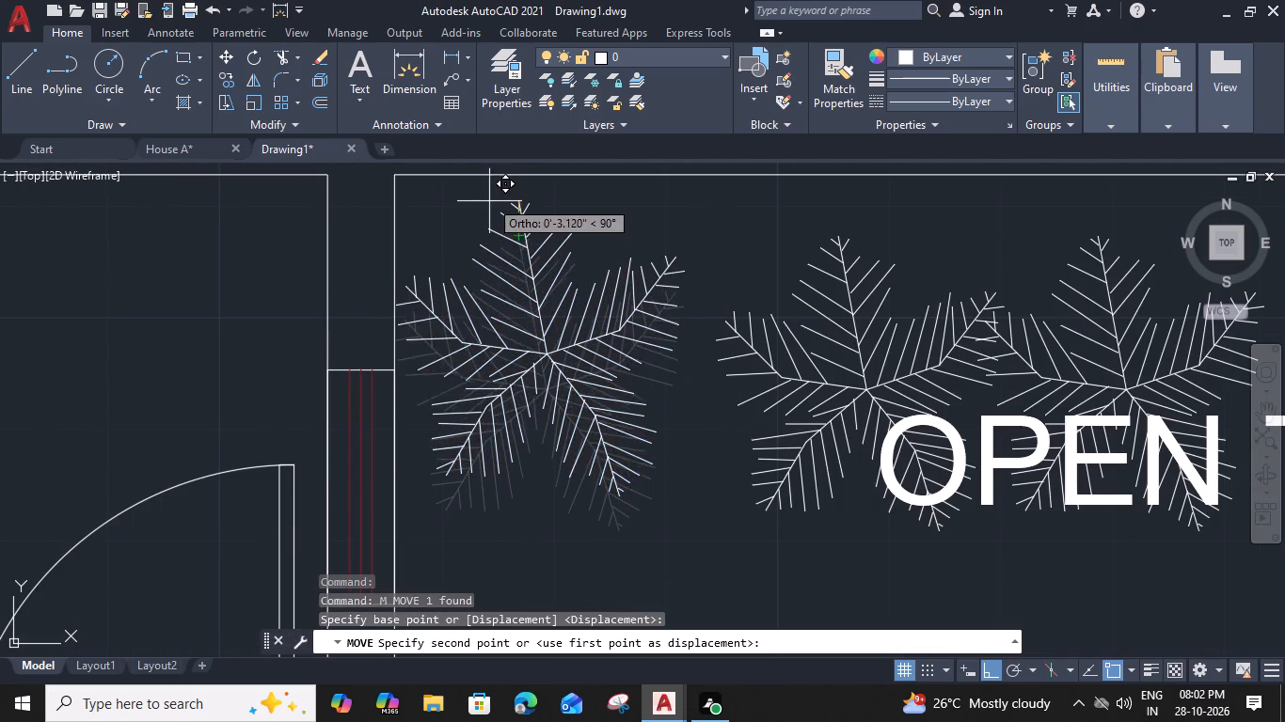
left_click(511, 175)
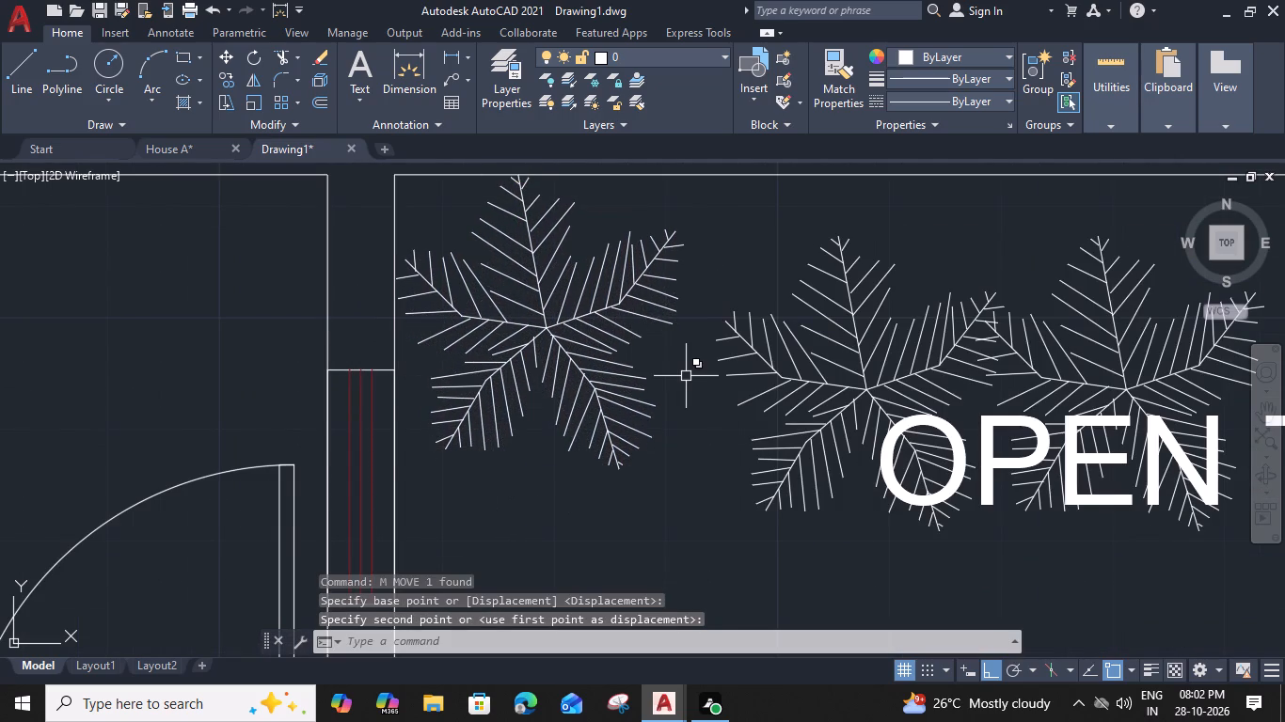
Move the middle laundry plant south and west into the laundry's southwest corner, beneath the first plant.
left_click(837, 239)
type("M")
key("space")
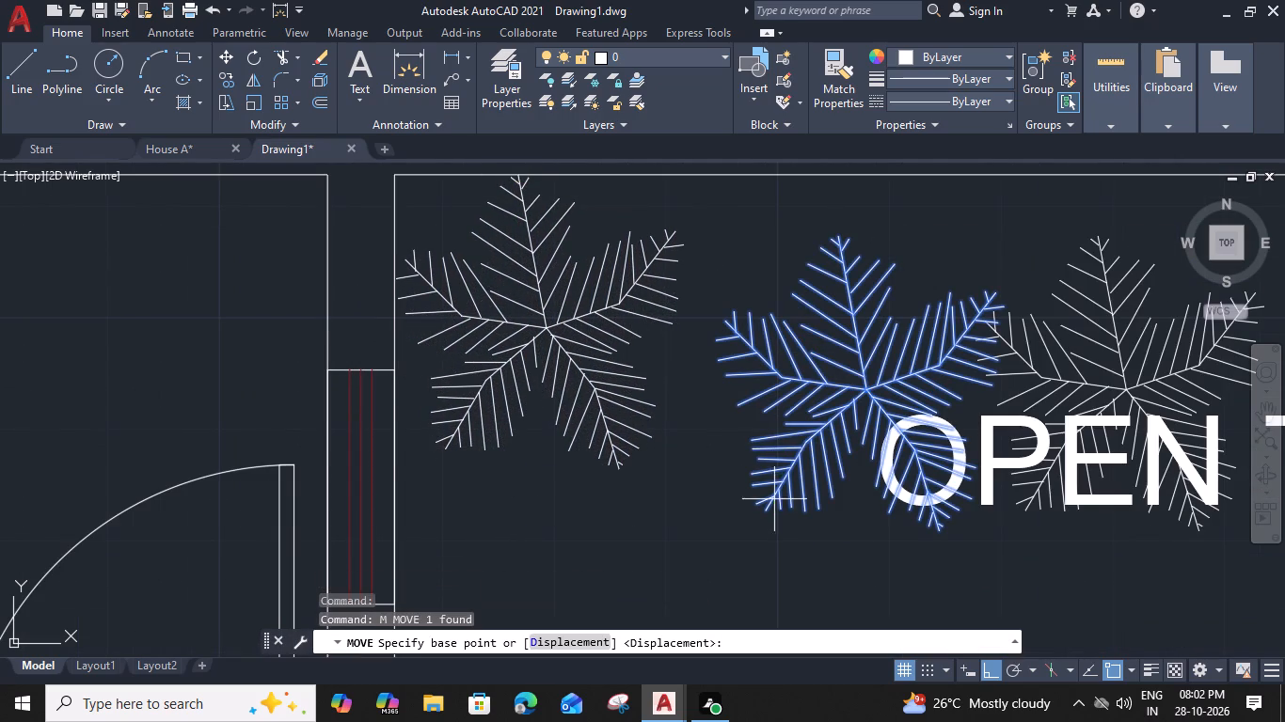
left_click(769, 515)
middle_click_drag(756, 584, 721, 338)
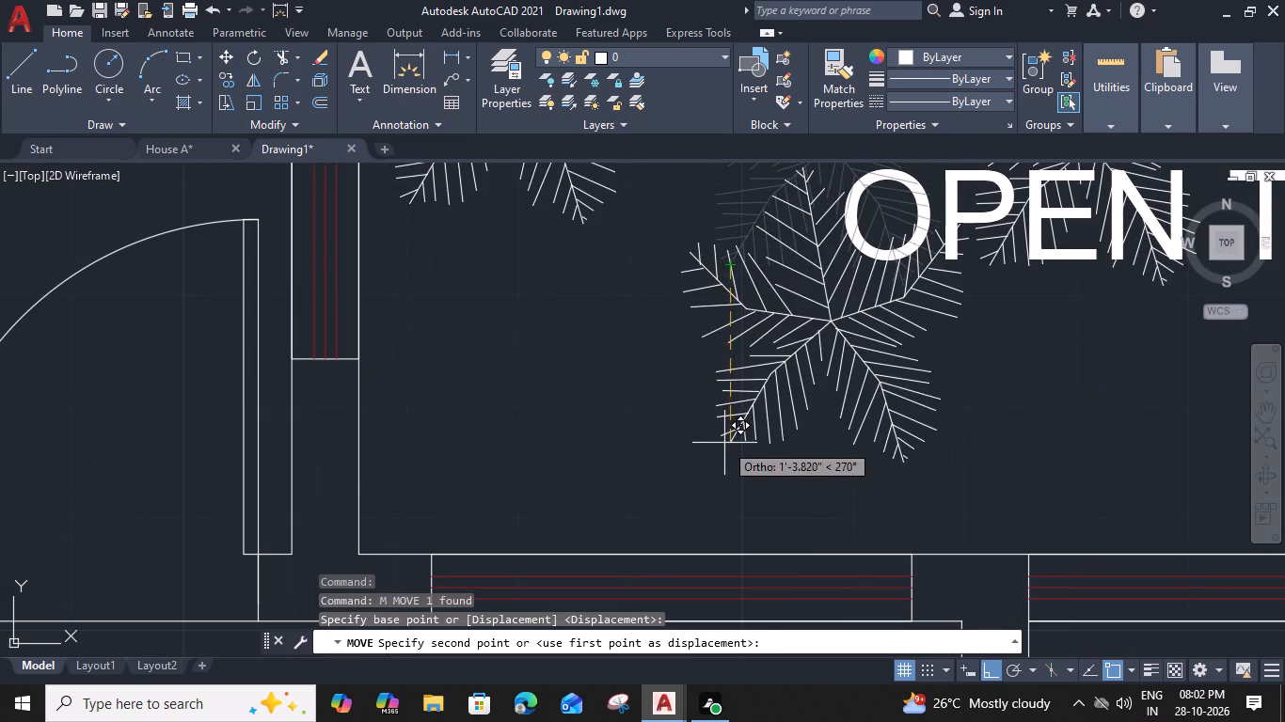
left_click(723, 523)
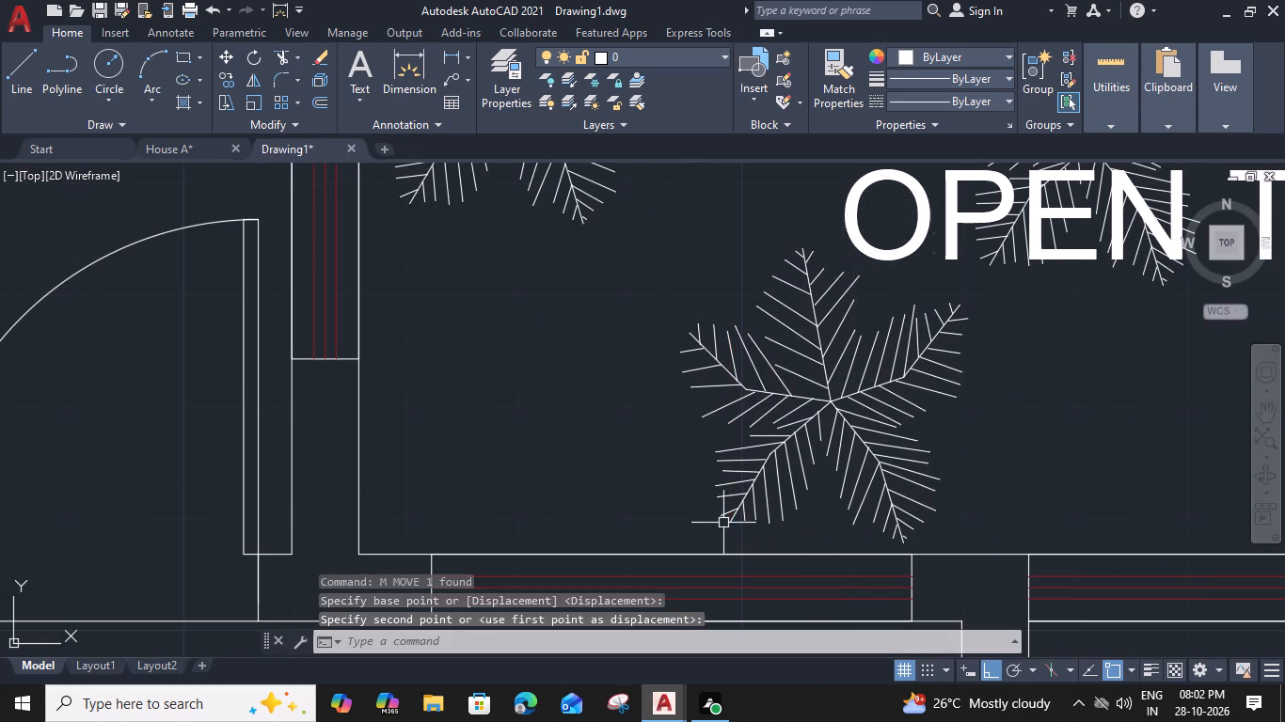
left_click(722, 414)
type("M")
key("space")
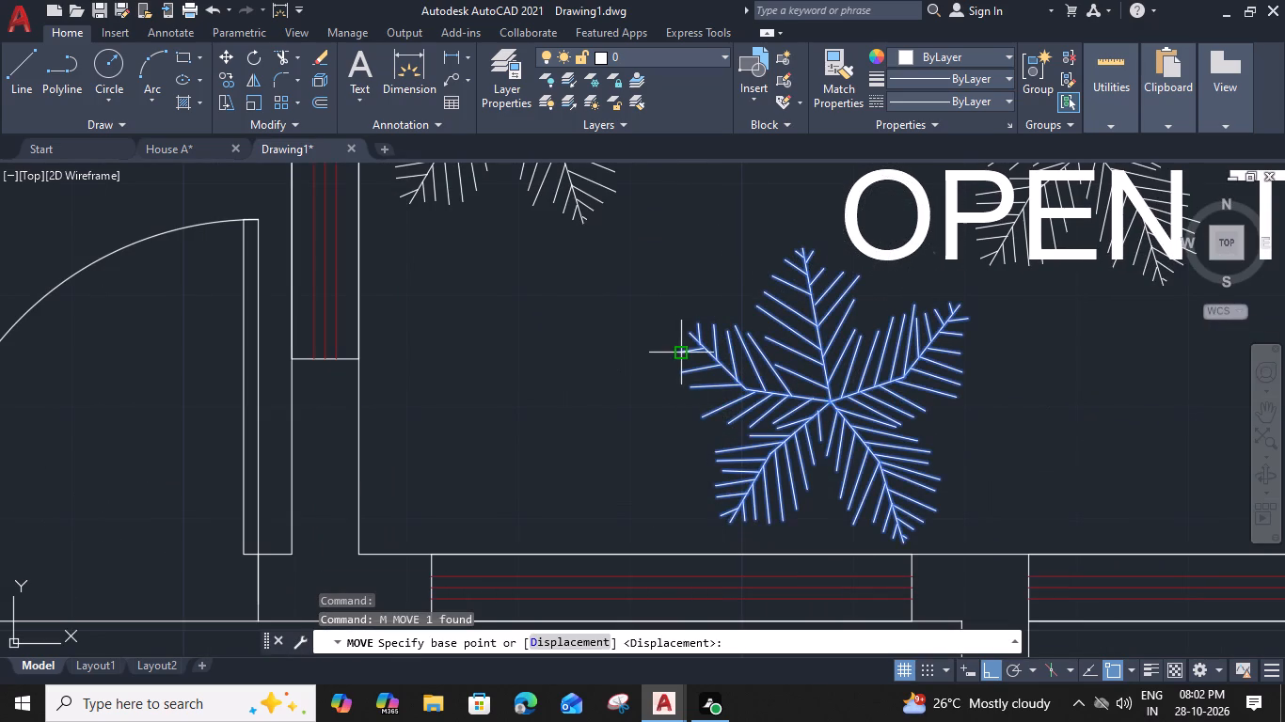
left_click(683, 350)
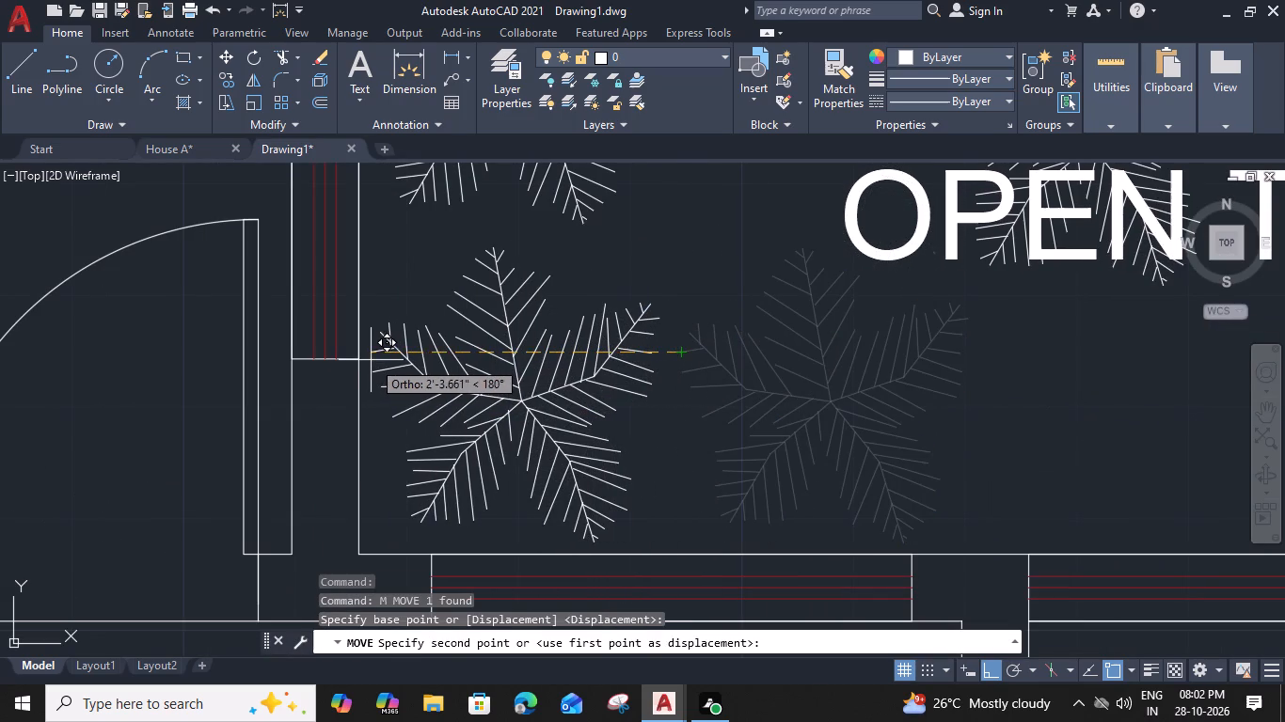
left_click(369, 359)
Switch the remaining plant over the laundry label to the small ring-shaped plant variant of its block.
scroll(519, 329, "down", 3)
middle_click_drag(584, 322, 579, 358)
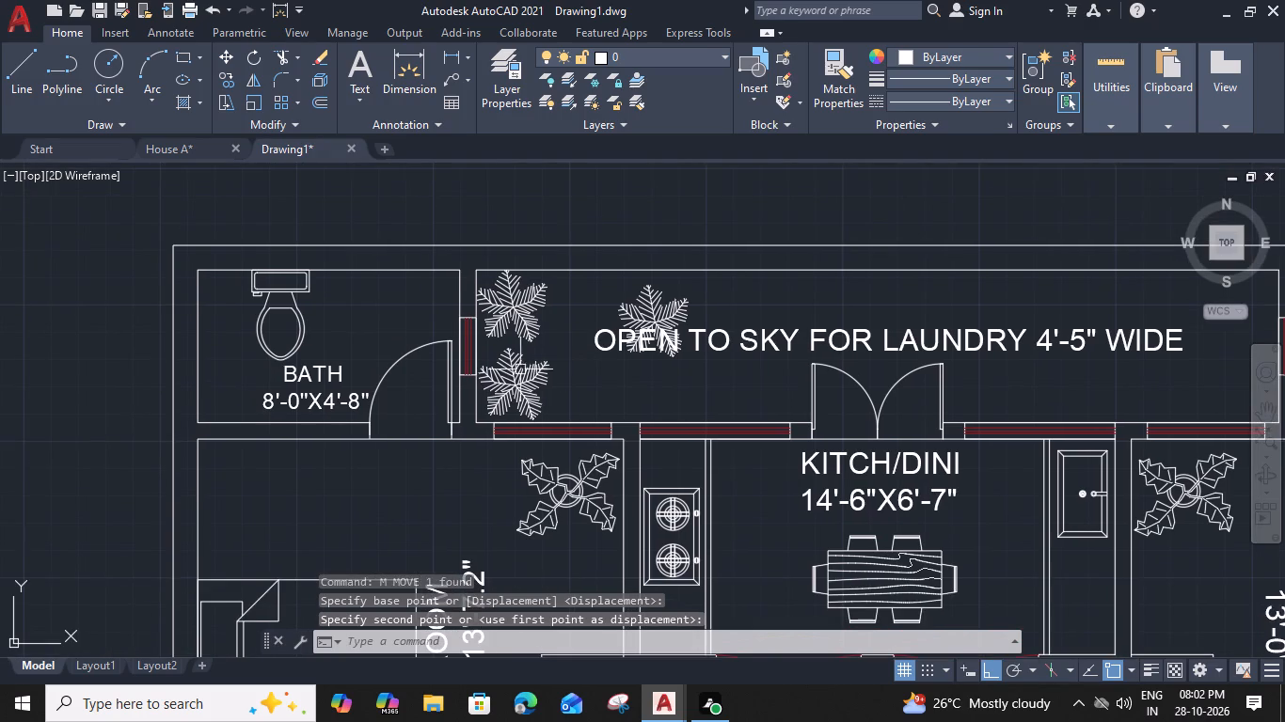
left_click(635, 299)
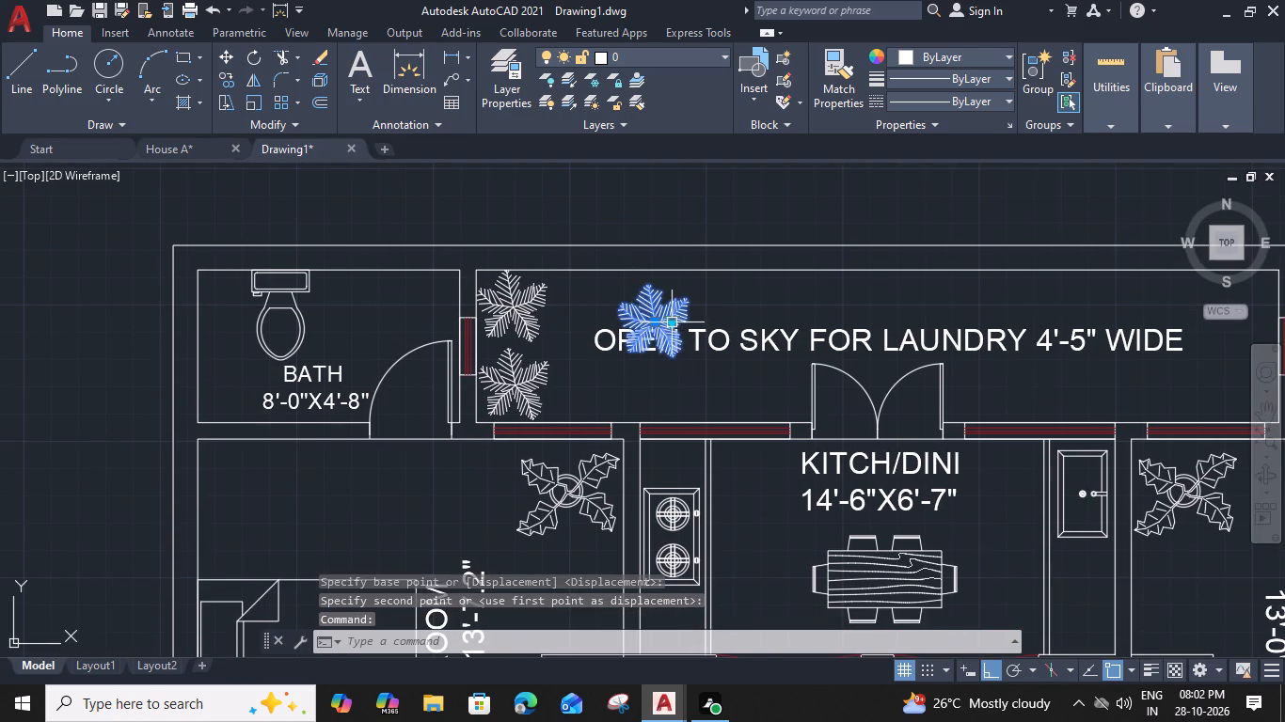
left_click(673, 325)
left_click(708, 383)
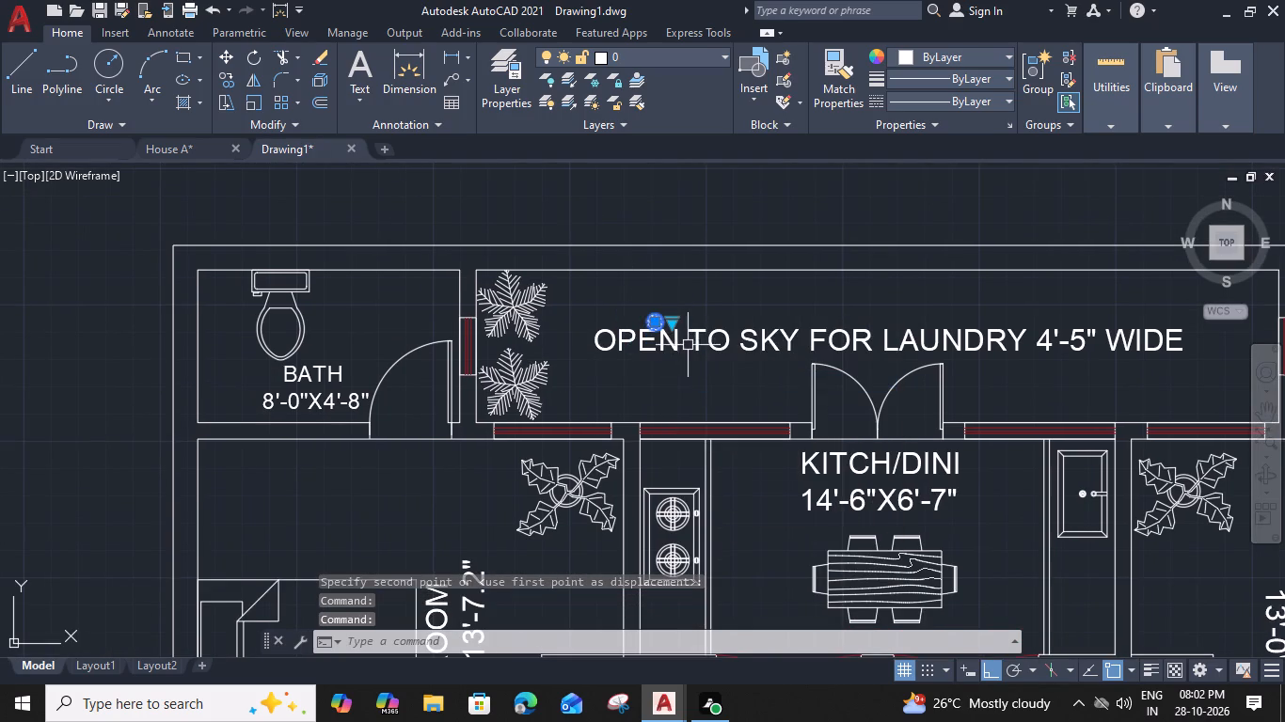
Move the small ring-shaped plant west, clear of the laundry label and beside the two star-shaped plants.
type("M")
key("space")
scroll(658, 329, "up", 3)
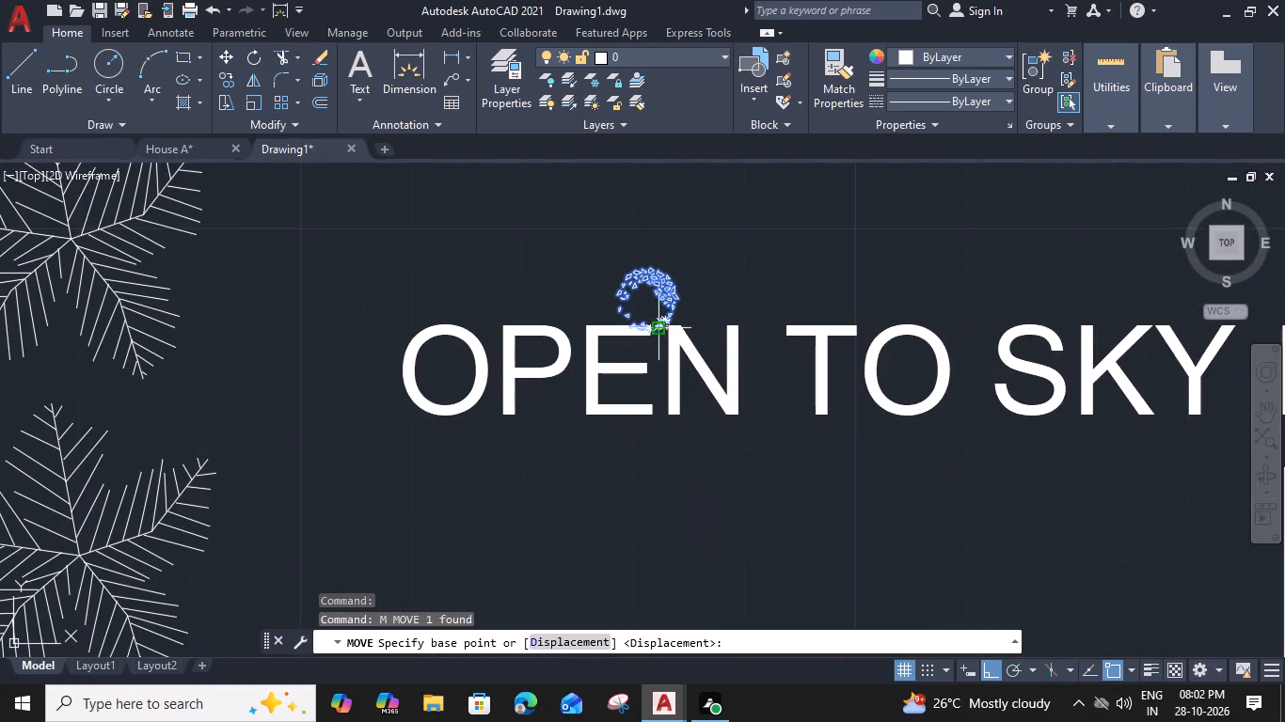
left_click(649, 263)
scroll(445, 276, "down", 2)
middle_click_drag(416, 269, 642, 277)
left_click(597, 257)
Scale up the small ring-shaped plant beside the two star-shaped laundry plants until it is about as wide as they are.
left_click(597, 297)
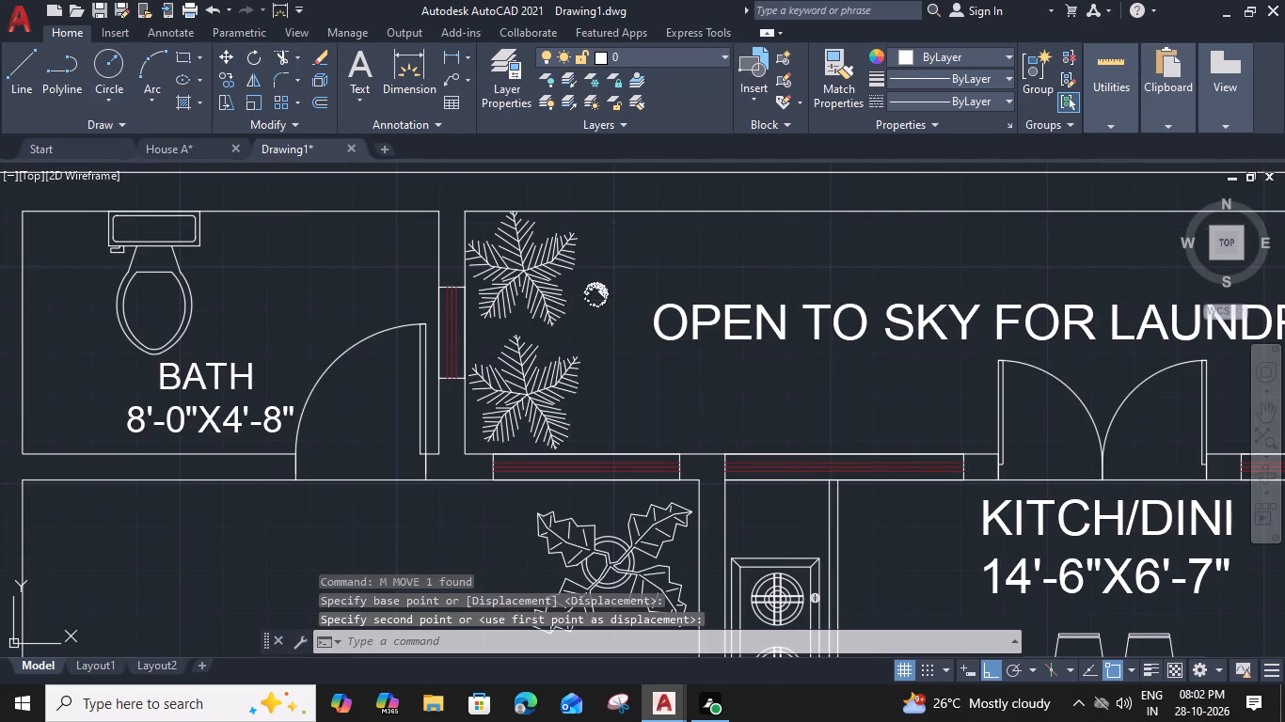
type("SC")
key("space")
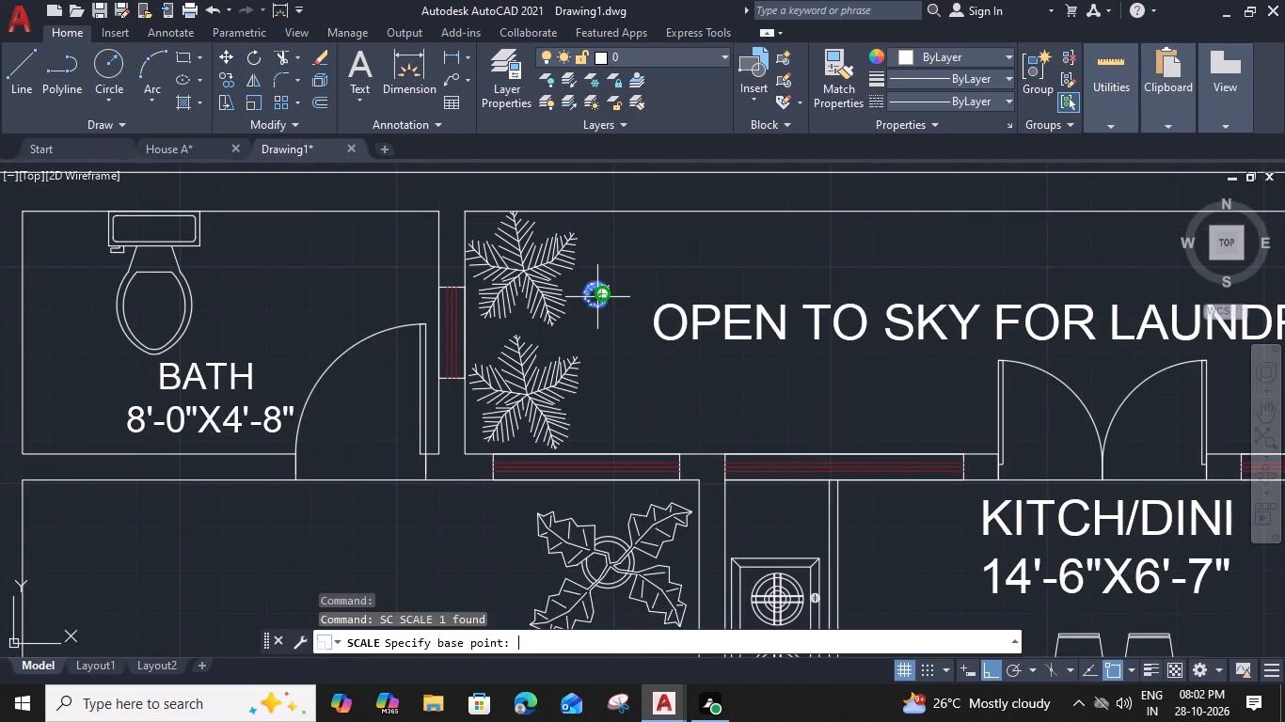
scroll(597, 297, "up", 5)
left_click(577, 299)
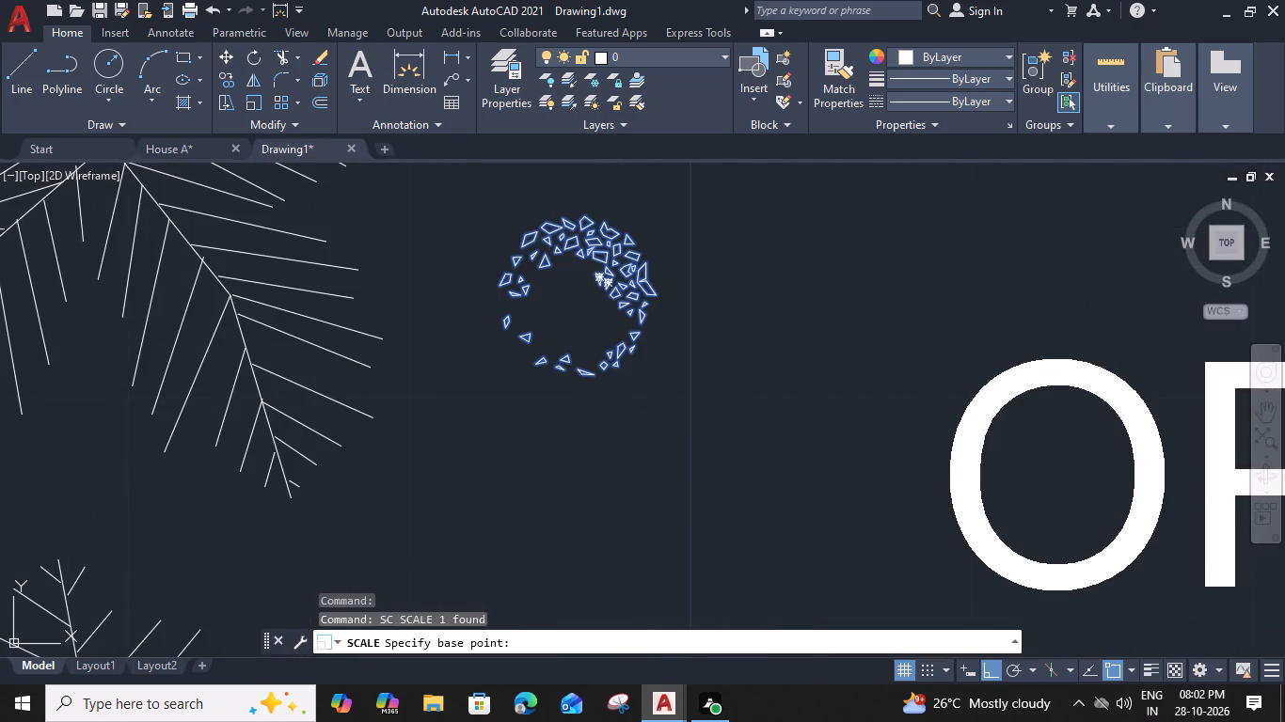
scroll(606, 302, "down", 4)
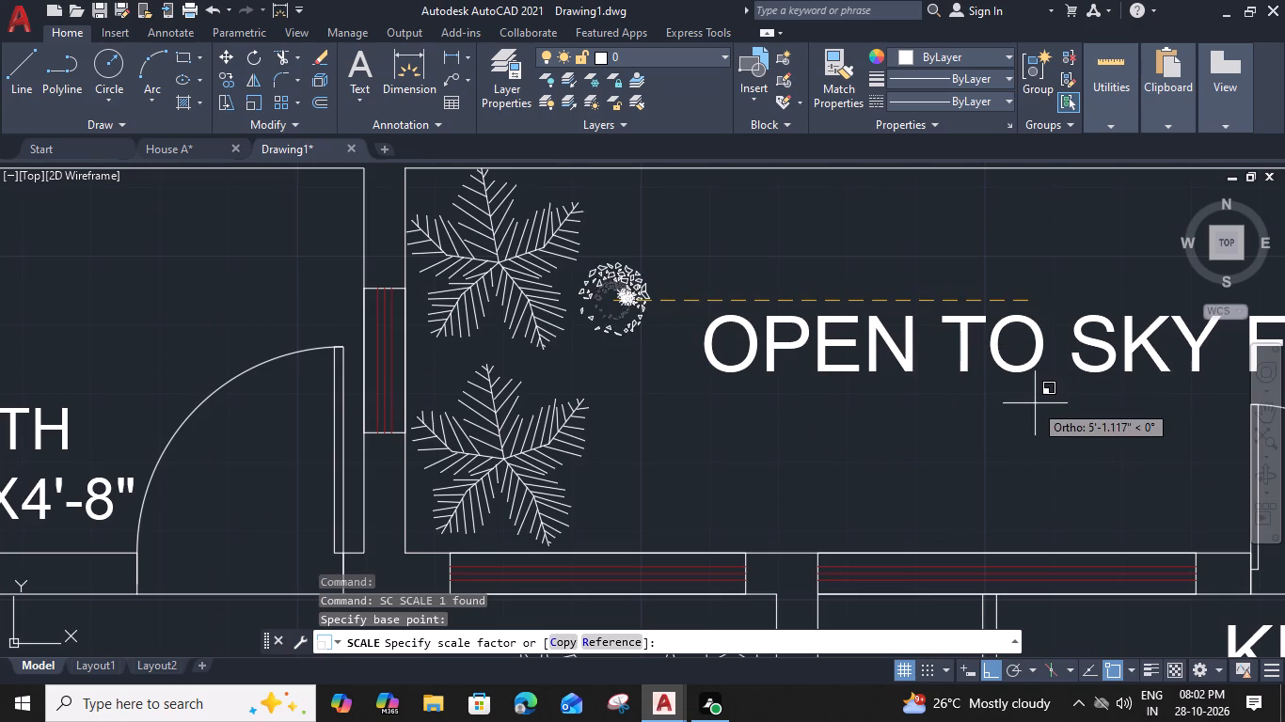
scroll(1097, 399, "down", 3)
middle_click_drag(1030, 364, 863, 368)
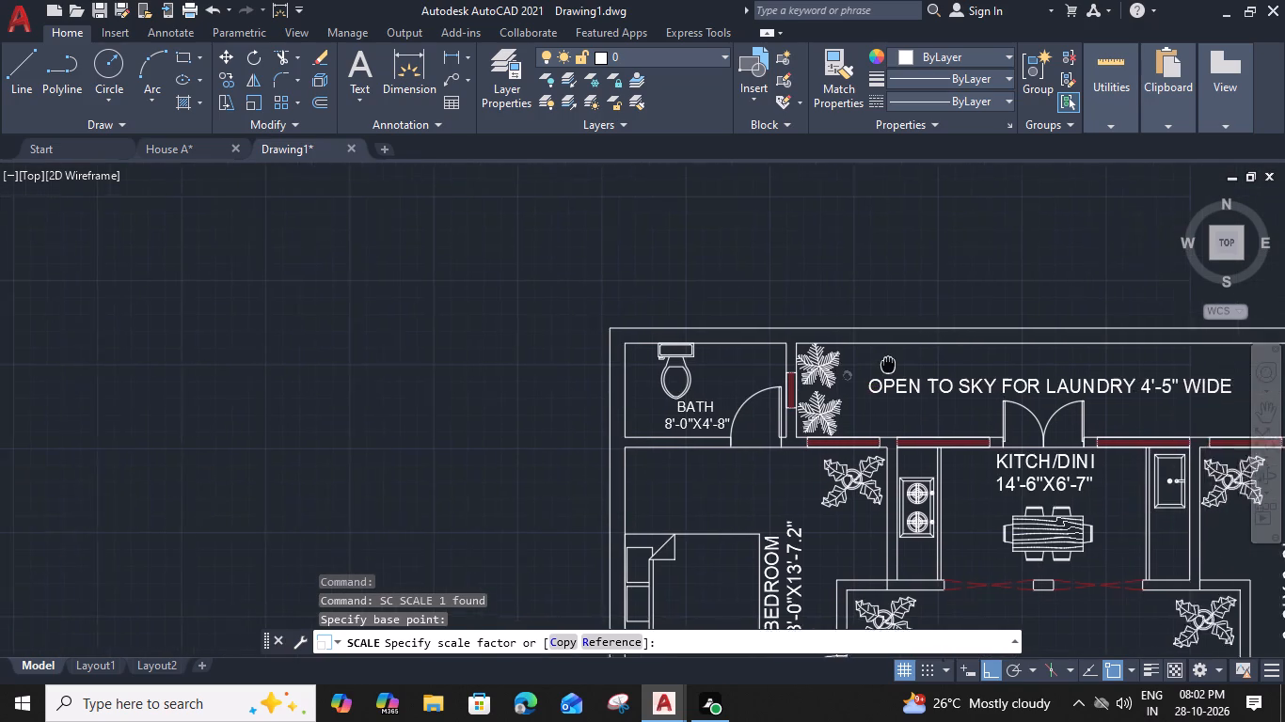
middle_click_drag(863, 368, 718, 379)
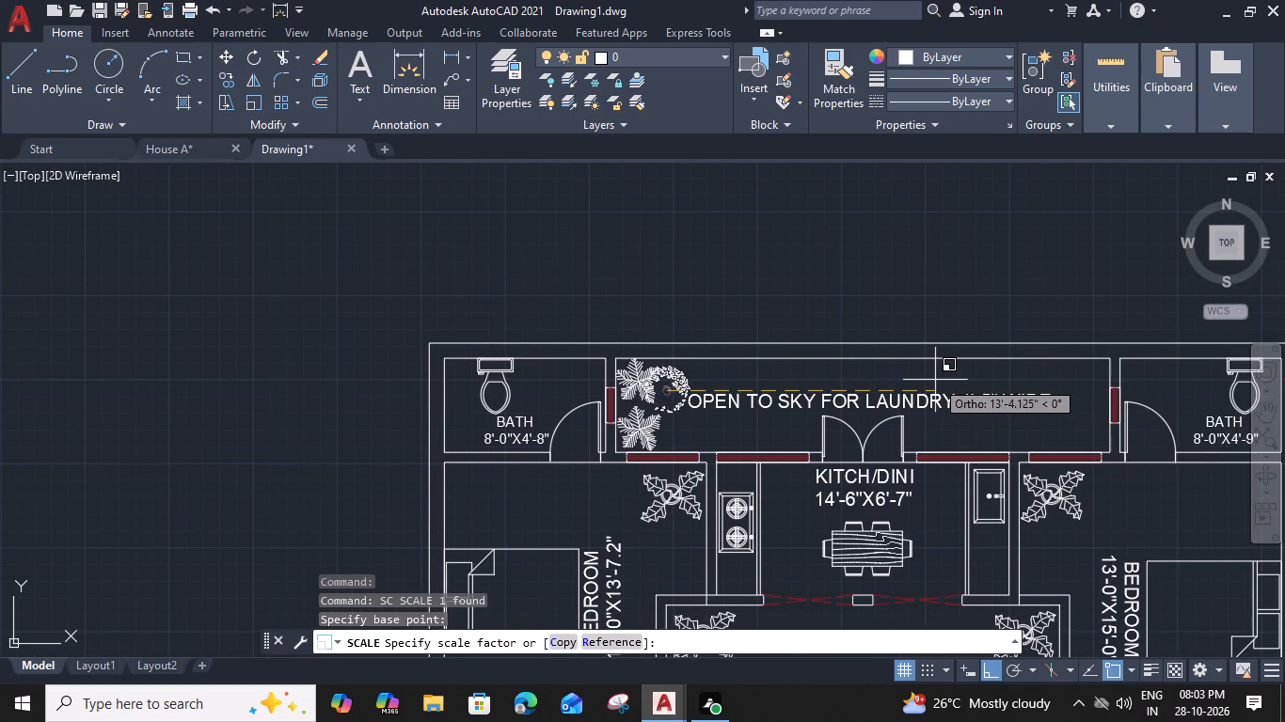
left_click(936, 380)
Move the enlarged ring-shaped plant west and south so it overlaps the gap between the two star-shaped plants.
left_click(674, 411)
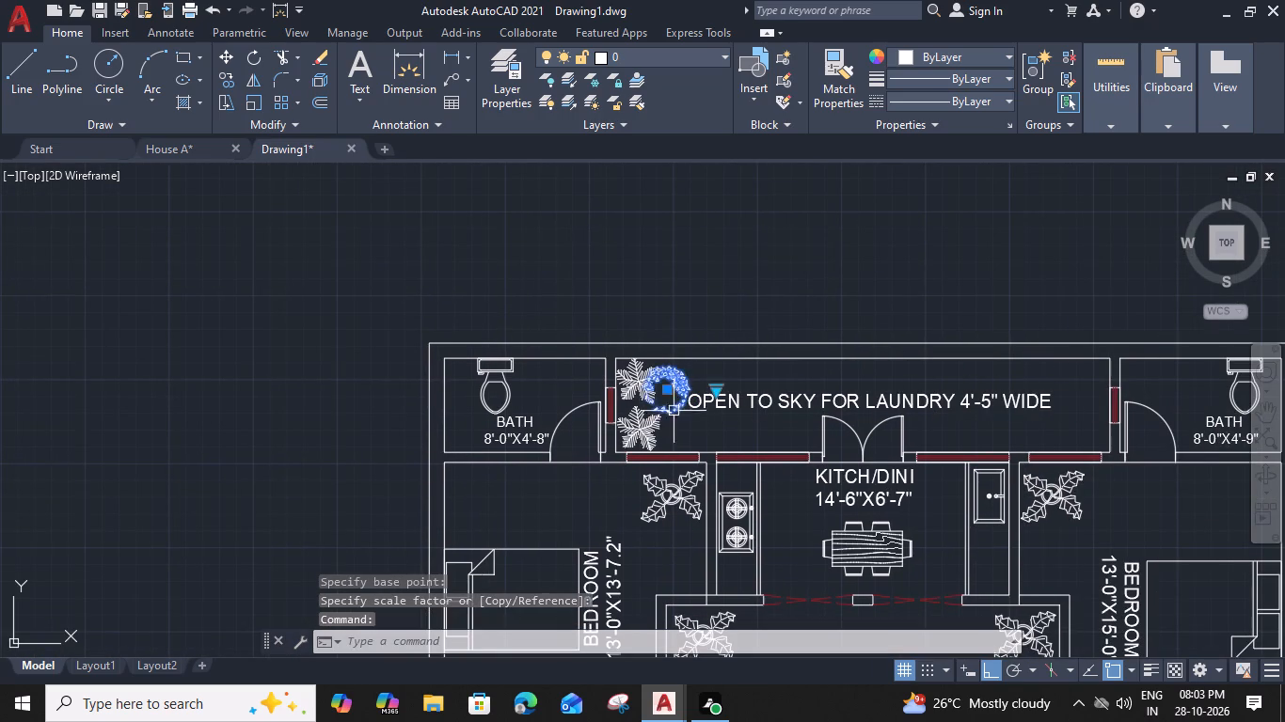
scroll(686, 428, "up", 2)
type("M")
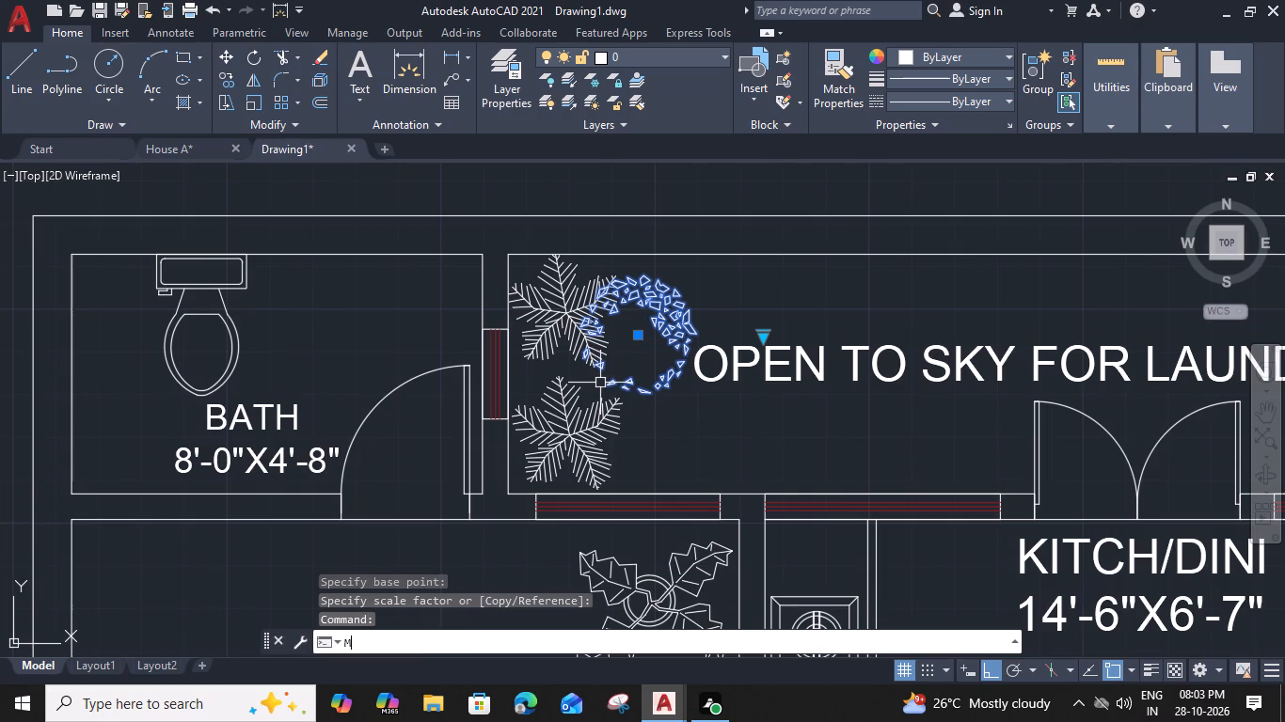
key("space")
left_click(603, 385)
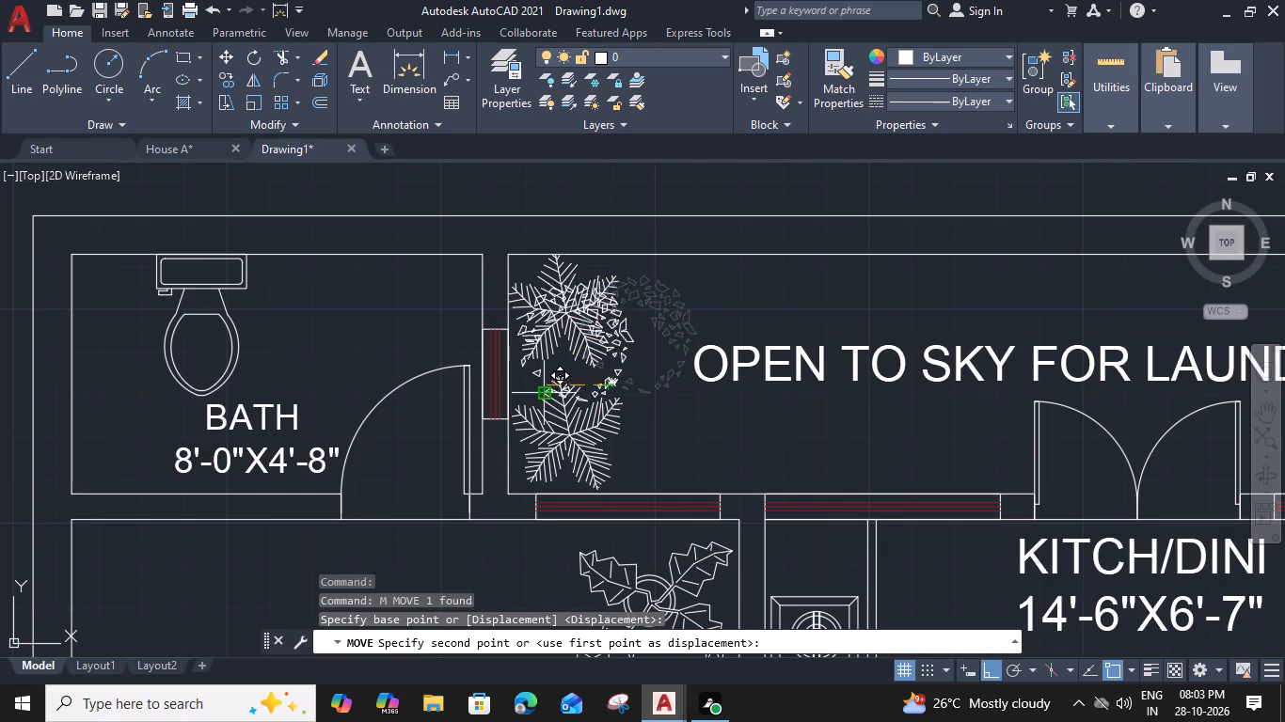
left_click(546, 421)
left_click(636, 367)
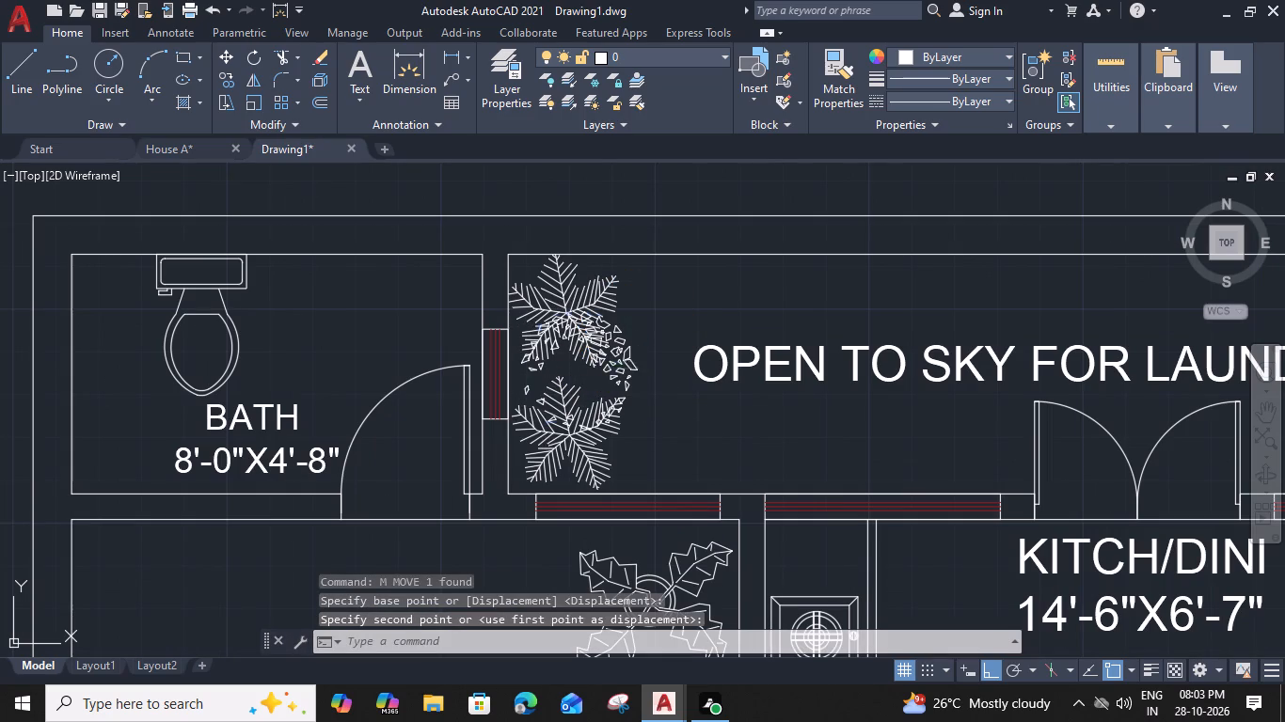
type("M")
key("space")
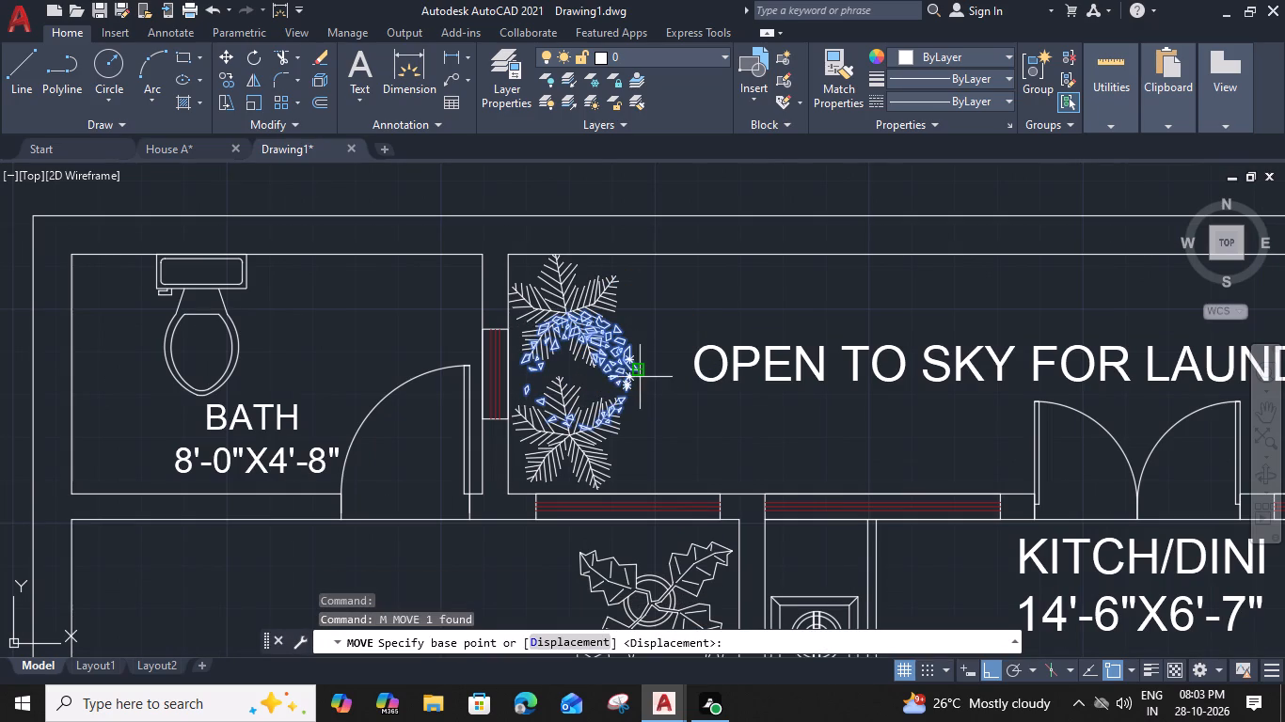
left_click(638, 374)
left_click(638, 389)
Copy the ring-shaped plant about 21'-10" straight east, next to the laundry's east wall.
left_click(633, 380)
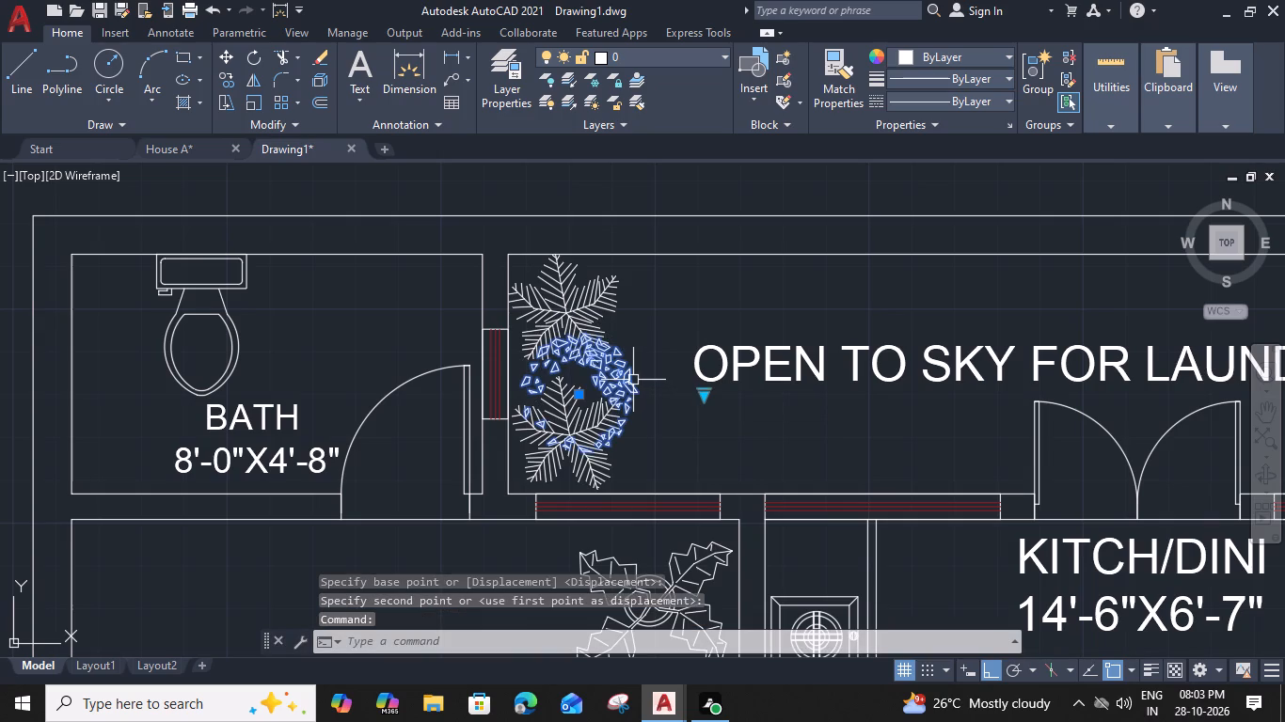
type("CO")
key("space")
left_click(633, 380)
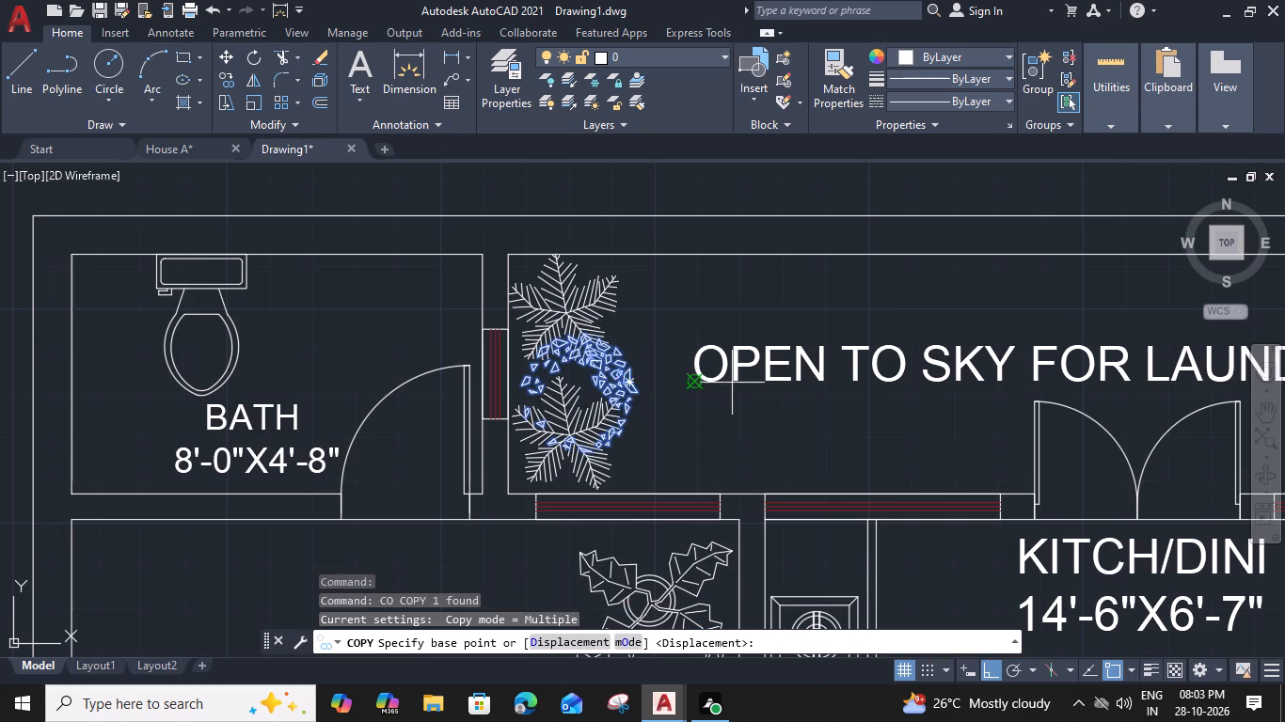
left_click(627, 383)
scroll(728, 385, "down", 2)
middle_click_drag(793, 393, 529, 403)
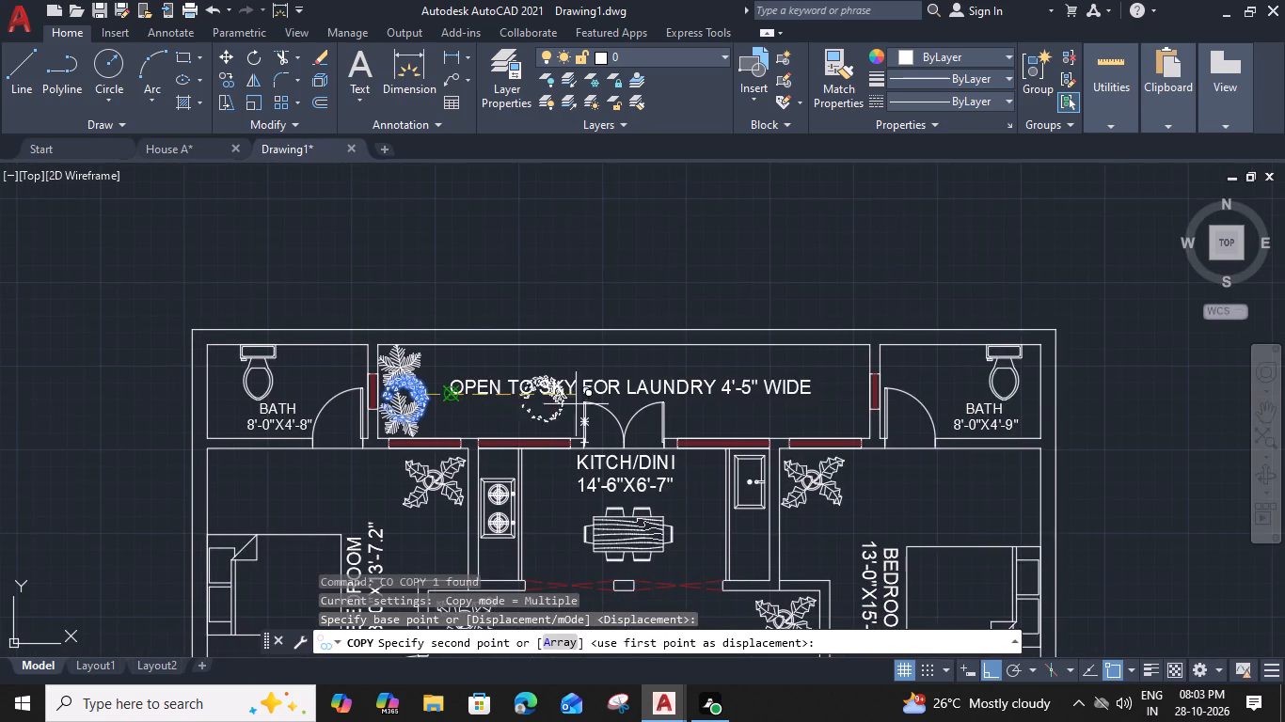
scroll(824, 396, "up", 2)
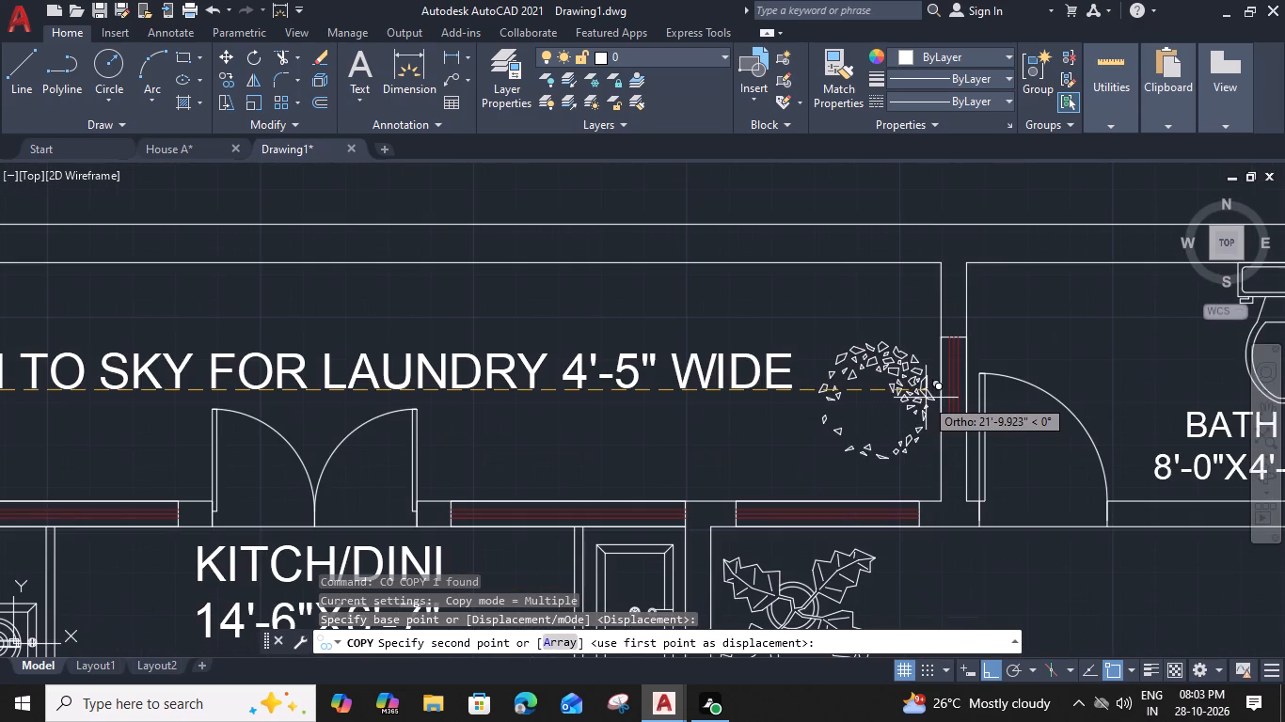
left_click(928, 398)
scroll(711, 400, "down", 1)
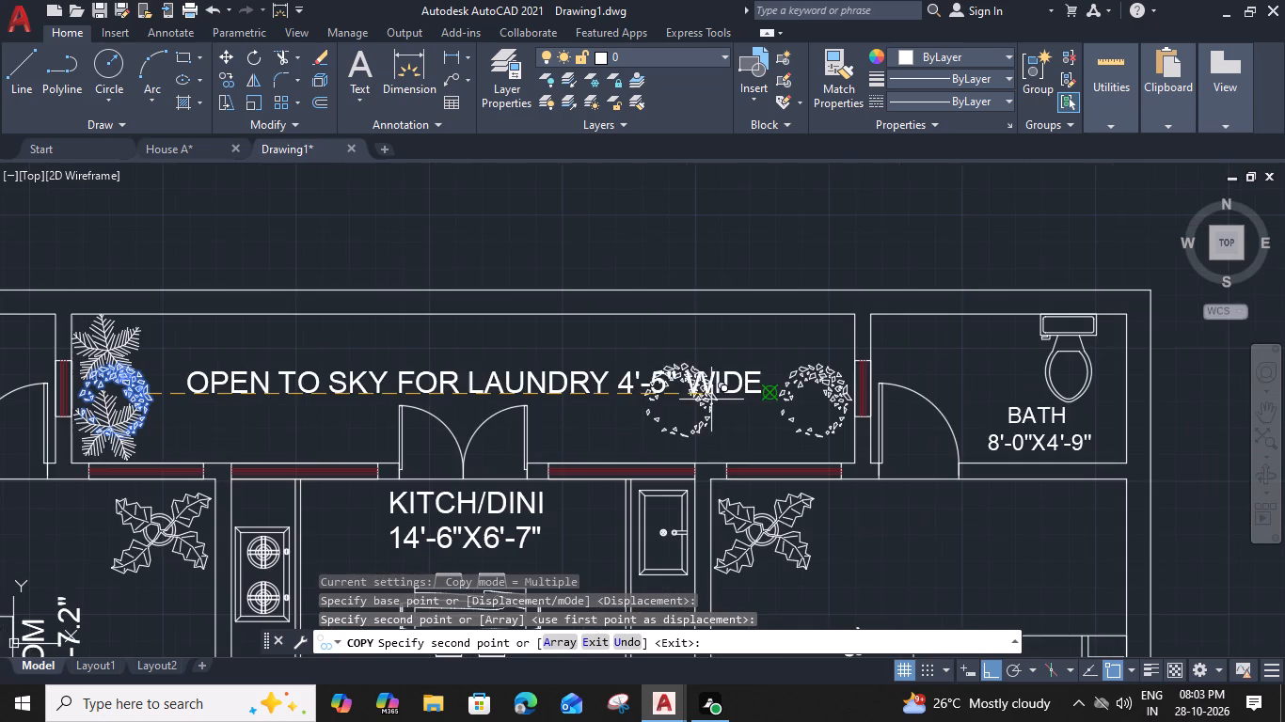
key("Escape")
Copy the eastern ring-shaped plant a short distance west, over the end of the laundry label.
left_click(788, 375)
type("CO")
key("space")
left_click(778, 408)
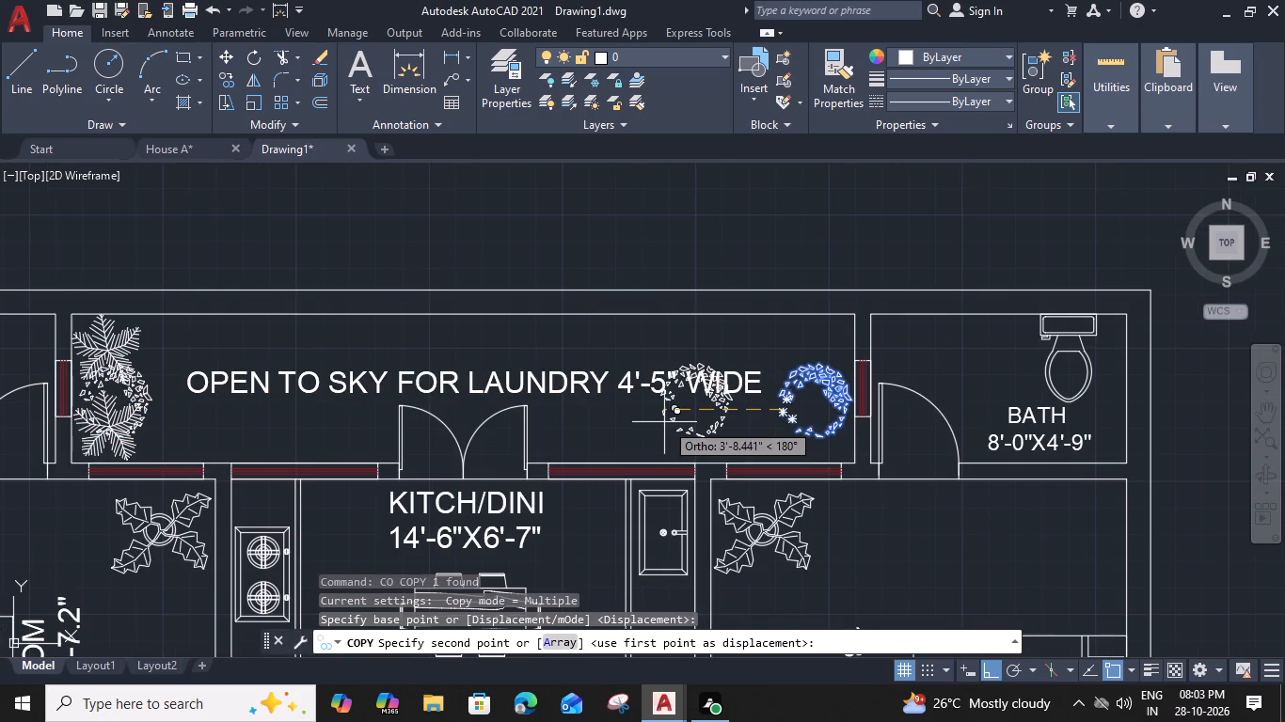
left_click(677, 425)
key("Escape")
Move the new ring-shaped plant straight south until it meets the laundry's south wall.
left_click(716, 430)
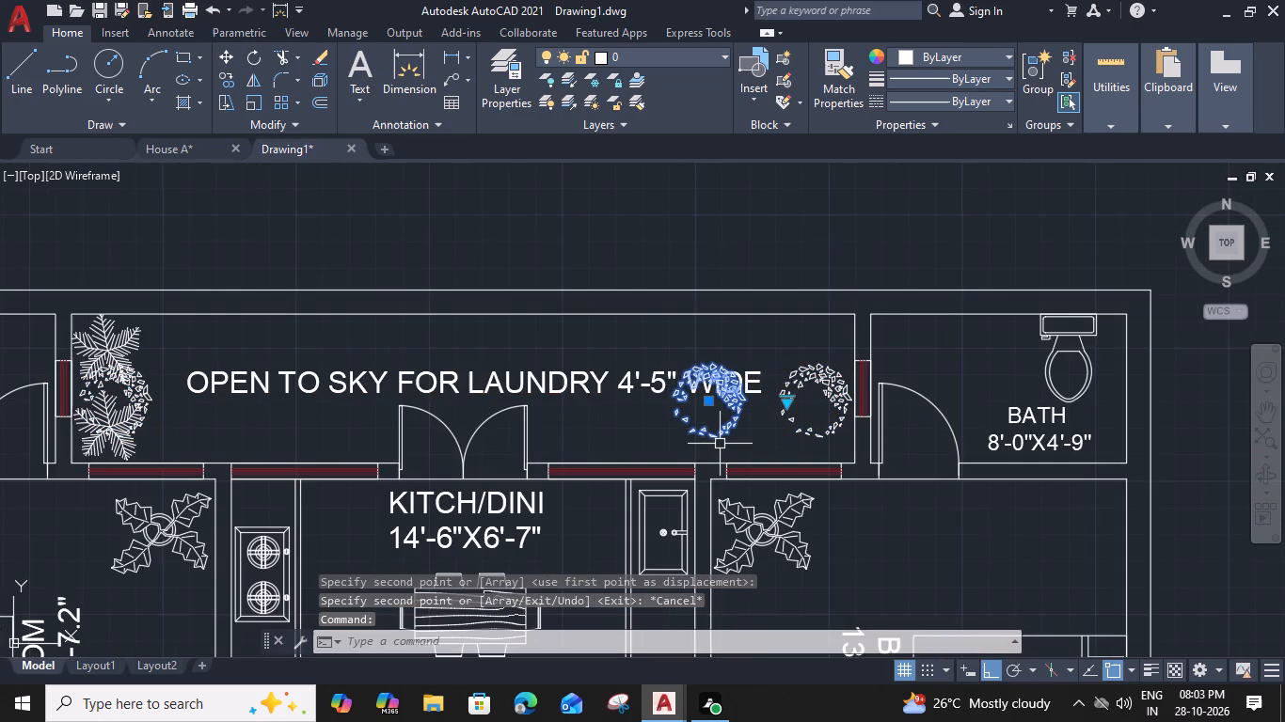
key("m")
key("space")
scroll(720, 445, "up", 2)
left_click(698, 432)
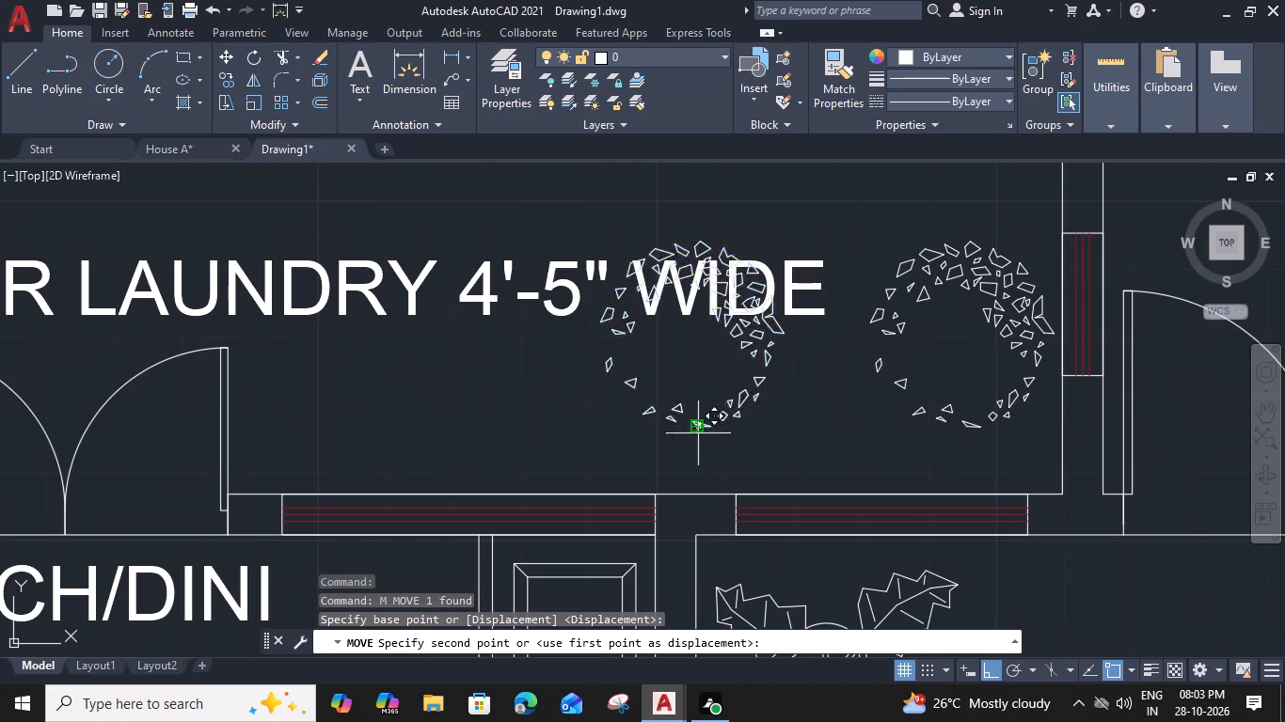
left_click(701, 500)
scroll(765, 385, "down", 2)
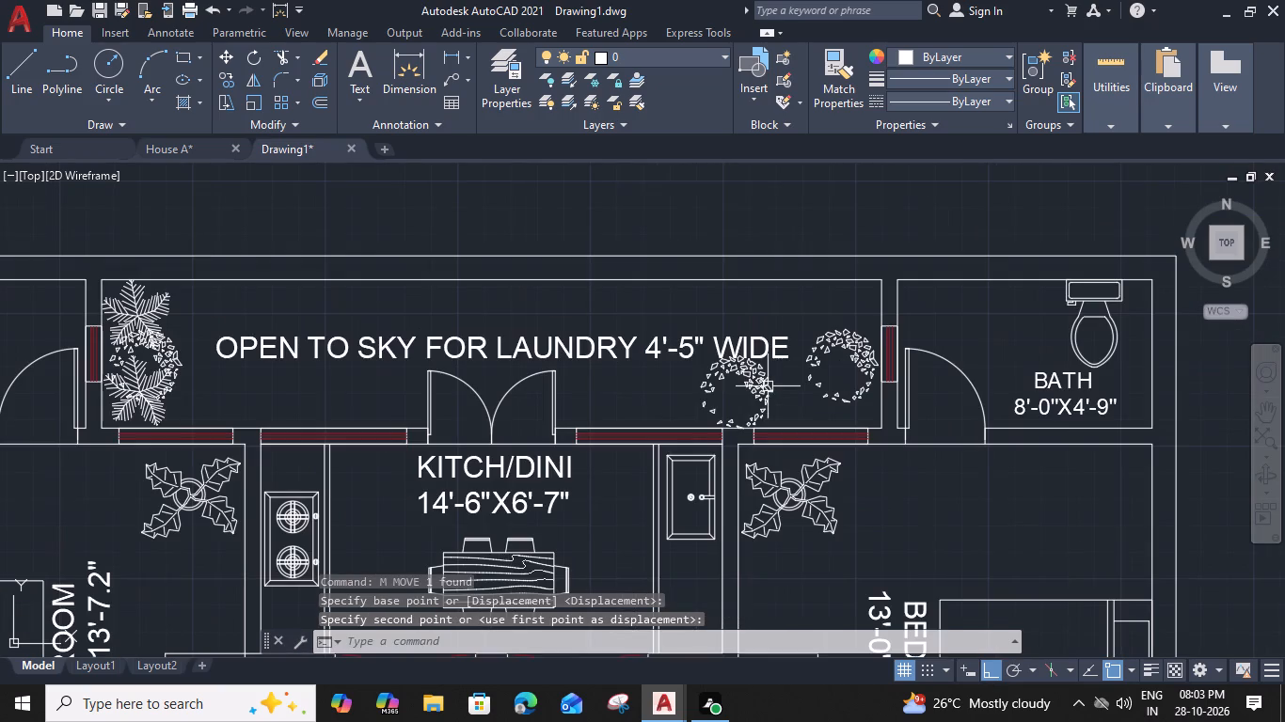
Copy the east bedroom's four-leaf plant into the laundry twice, among the eastern ring-shaped plants and beside the western star-shaped plants.
left_click(797, 486)
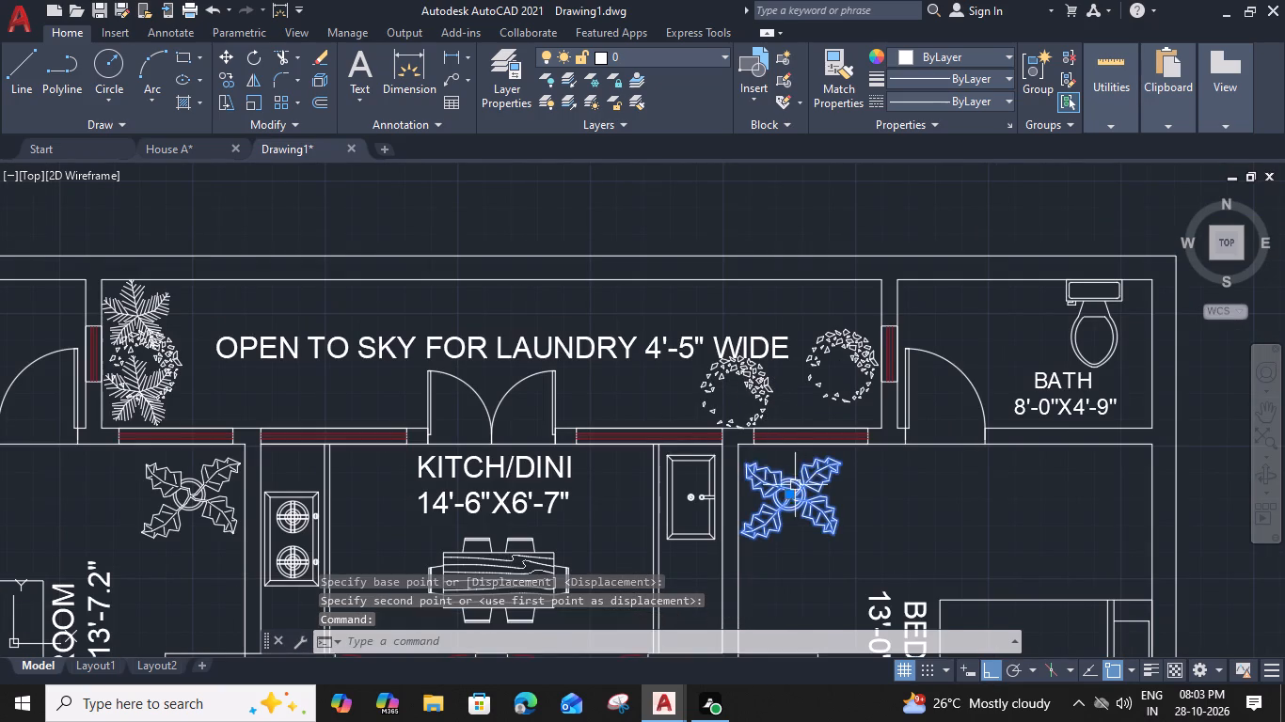
type("CO")
key("space")
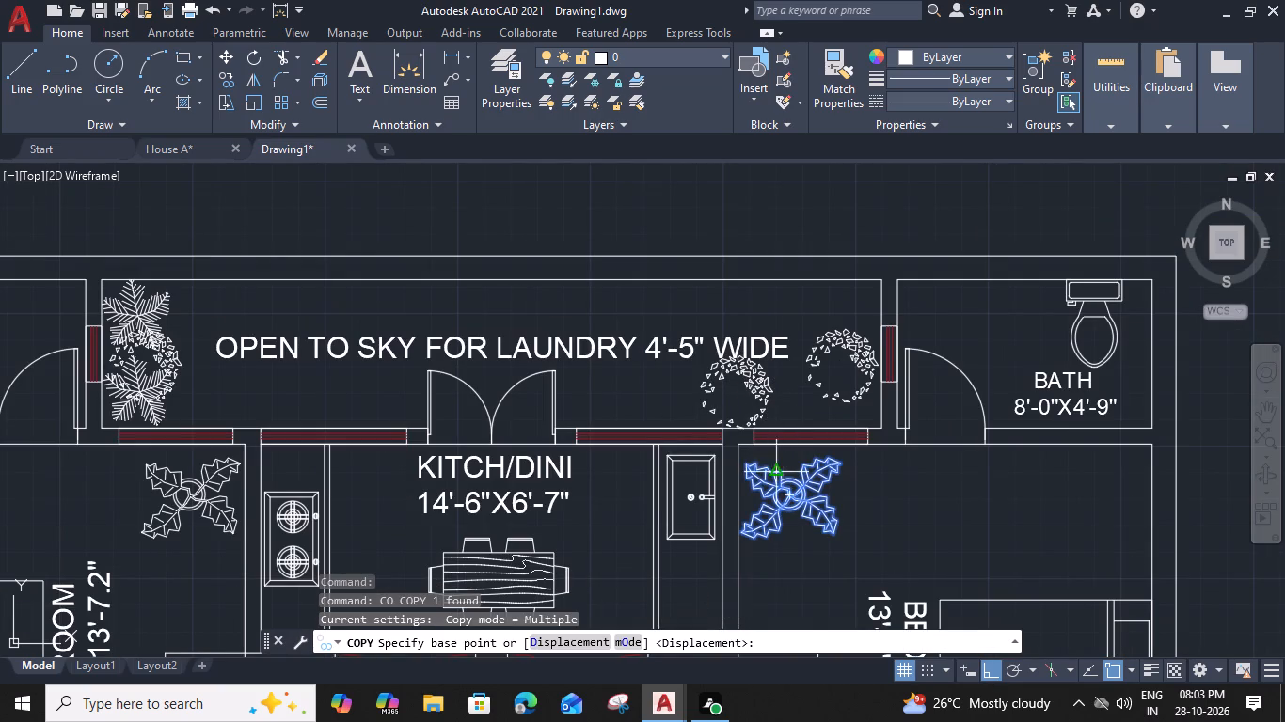
left_click(743, 462)
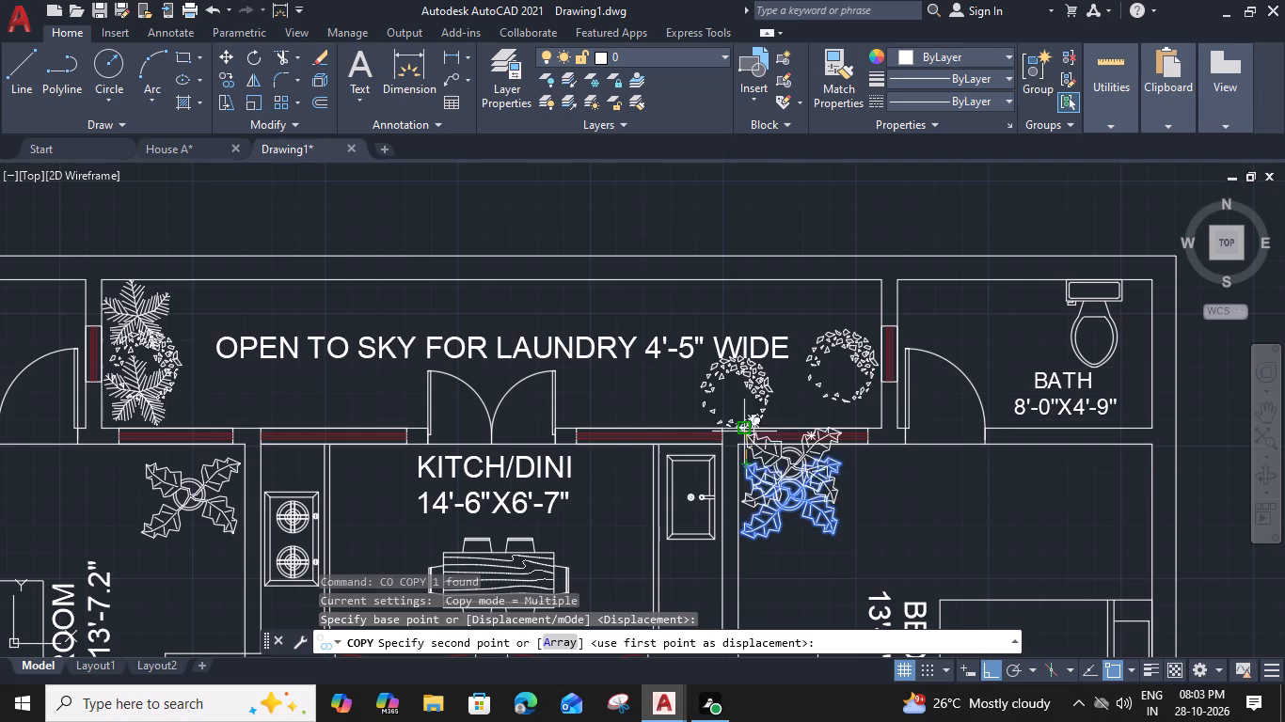
left_click(754, 370)
middle_click_drag(508, 382, 537, 372)
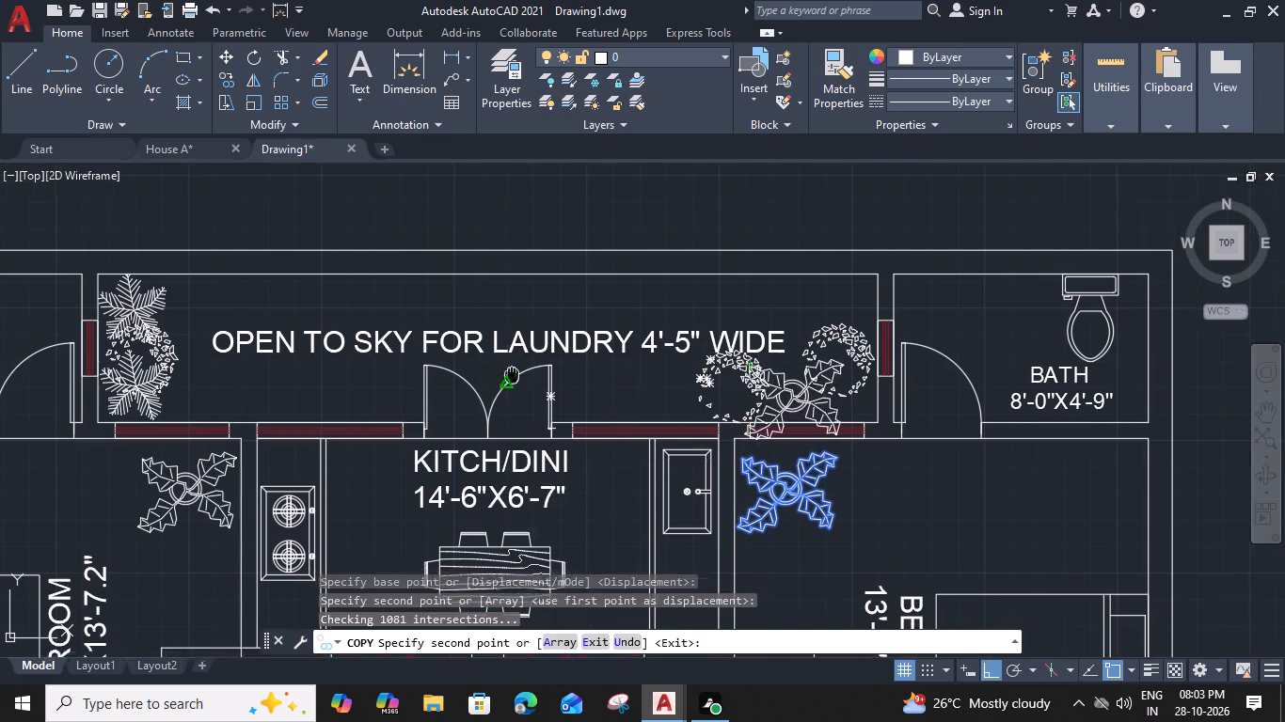
middle_click_drag(537, 372, 800, 388)
left_click(475, 384)
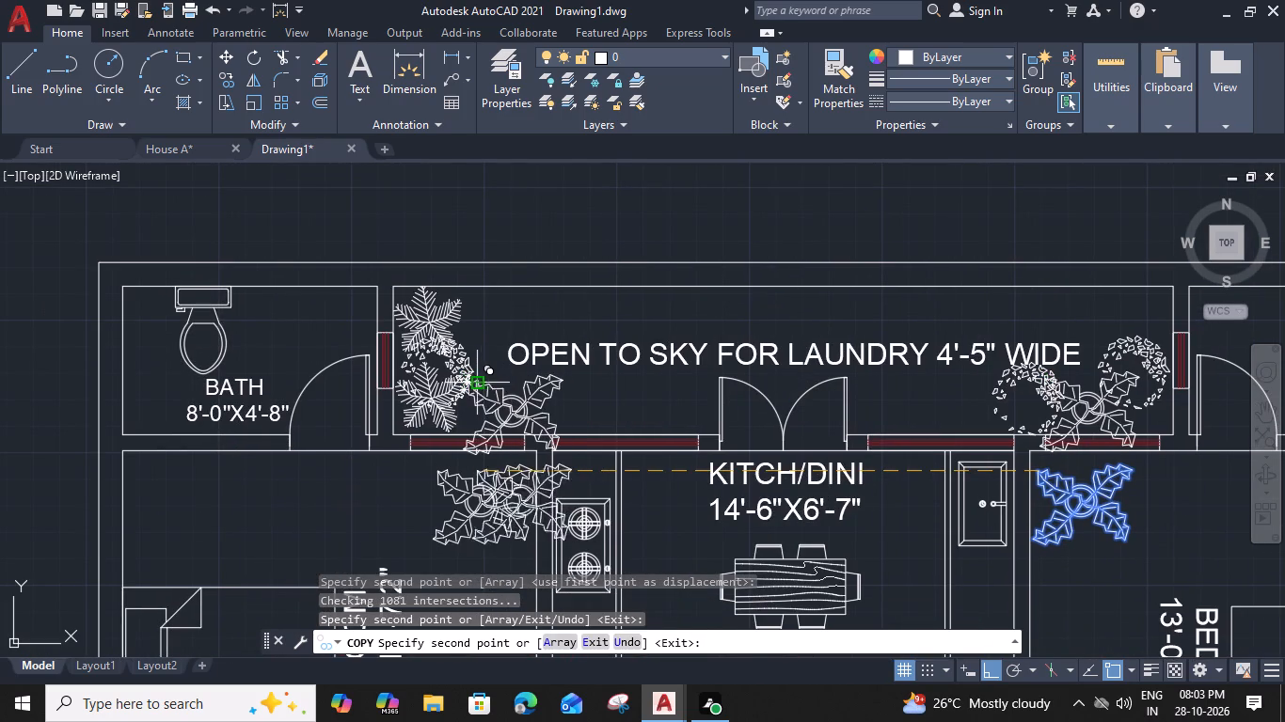
key("Escape")
Move the western four-leaf plant straight north, clear of the laundry's south wall and window.
left_click(512, 404)
type("M")
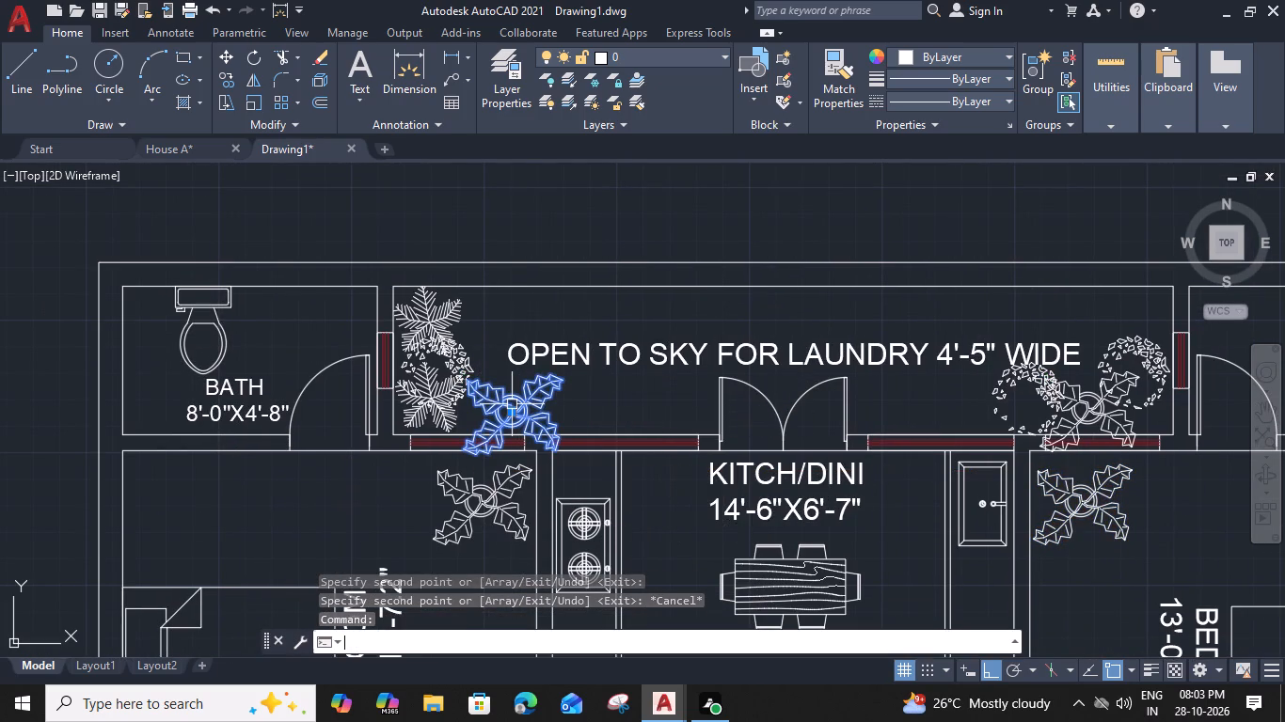
key("space")
scroll(489, 388, "up", 3)
left_click(395, 357)
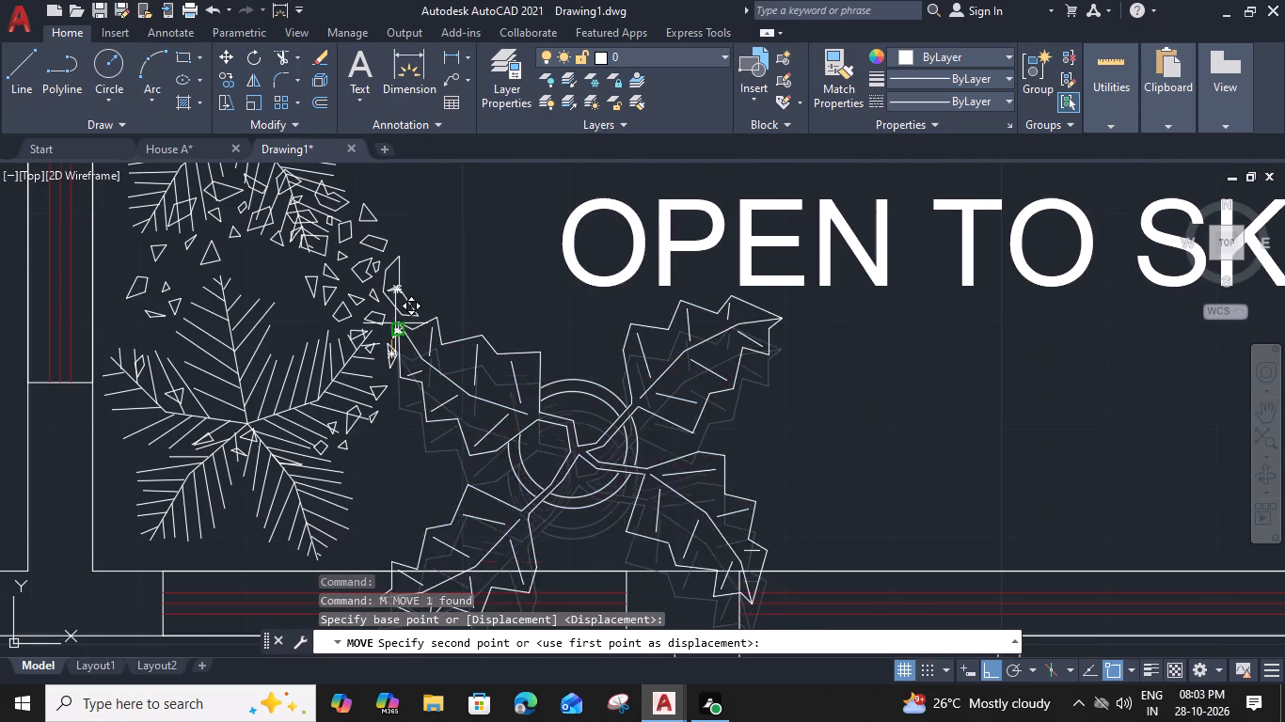
left_click(394, 259)
scroll(458, 367, "down", 3)
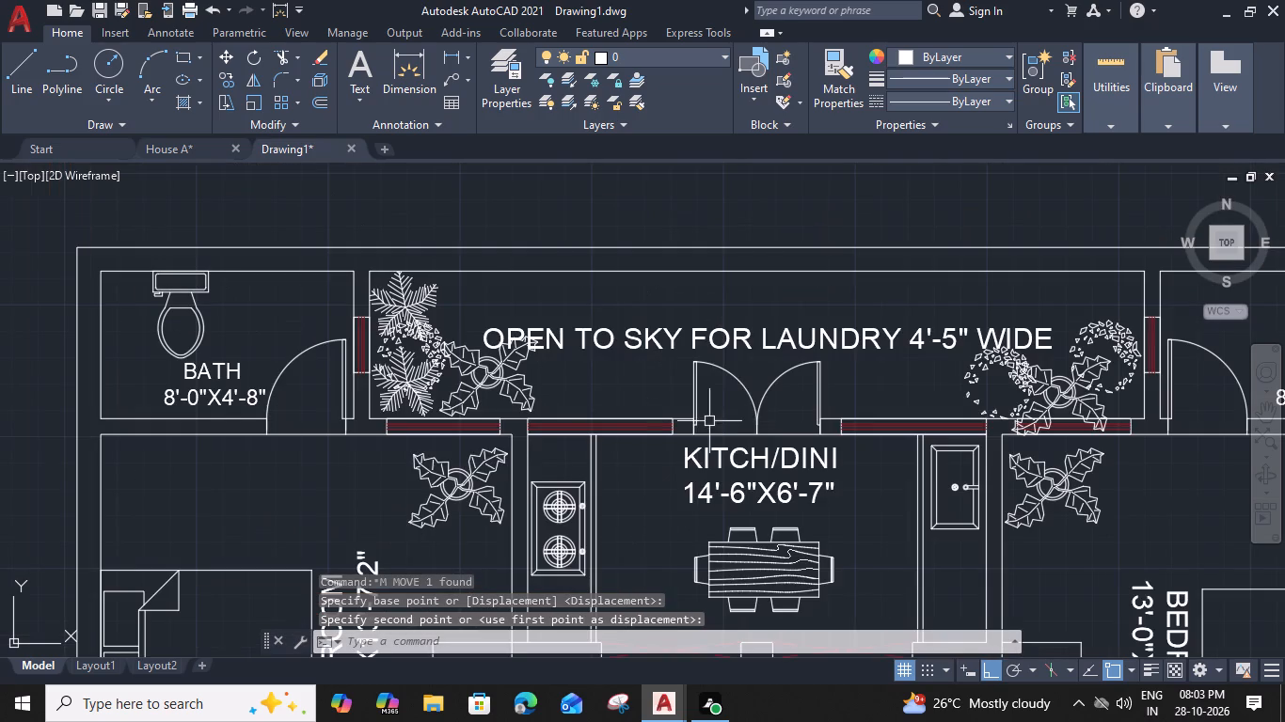
Move the eastern four-leaf plant west of both ring-shaped plants and north, clear of the laundry's south wall.
left_click(1064, 389)
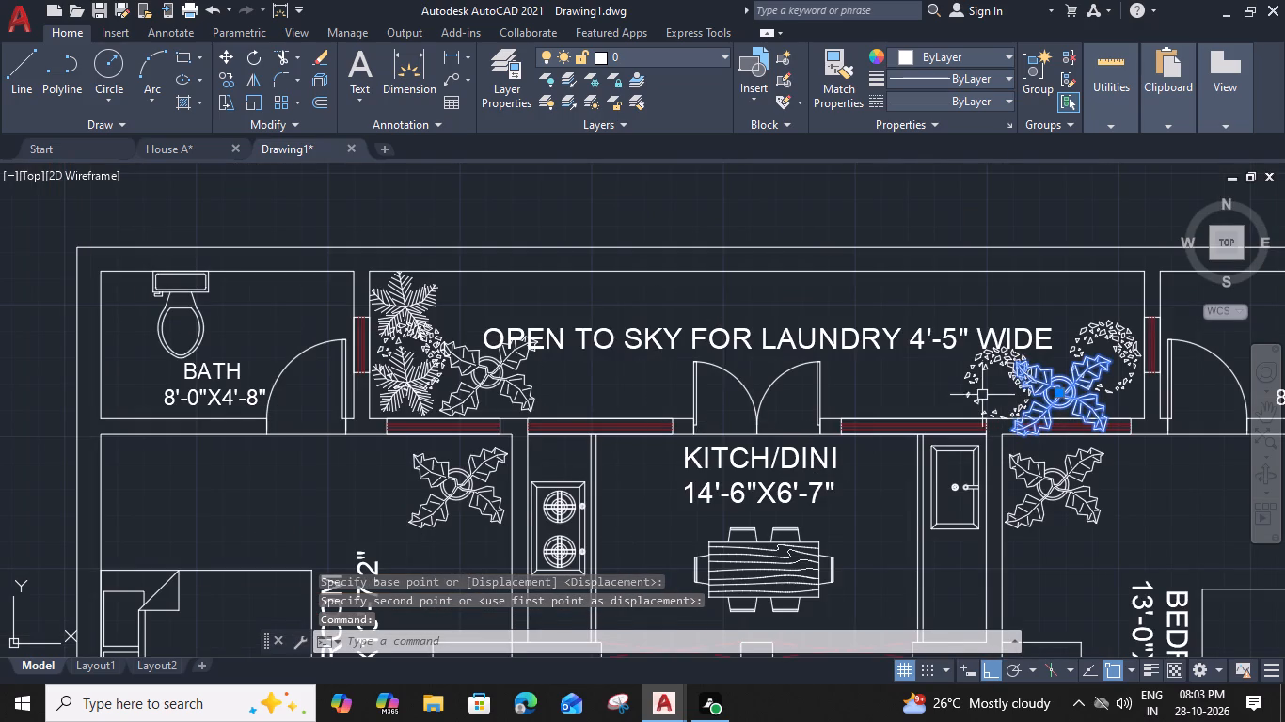
key("m")
key("space")
scroll(1019, 372, "up", 2)
left_click(1013, 340)
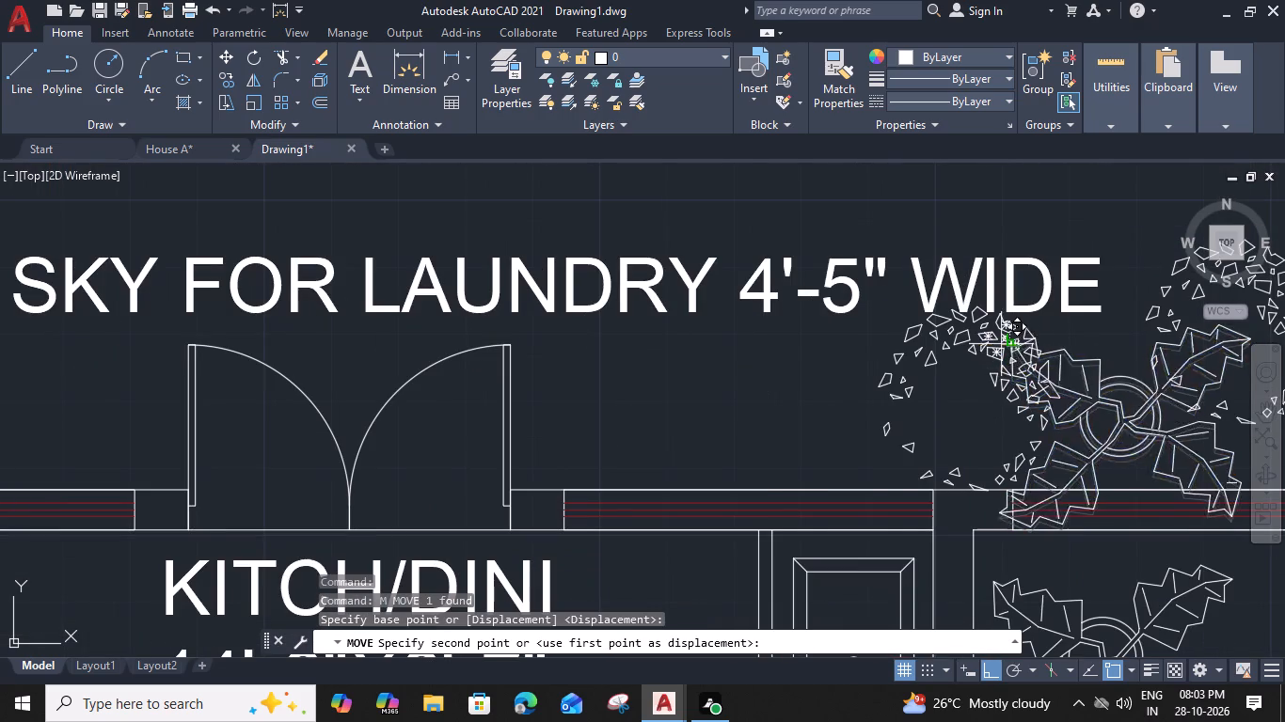
left_click(626, 362)
left_click(623, 367)
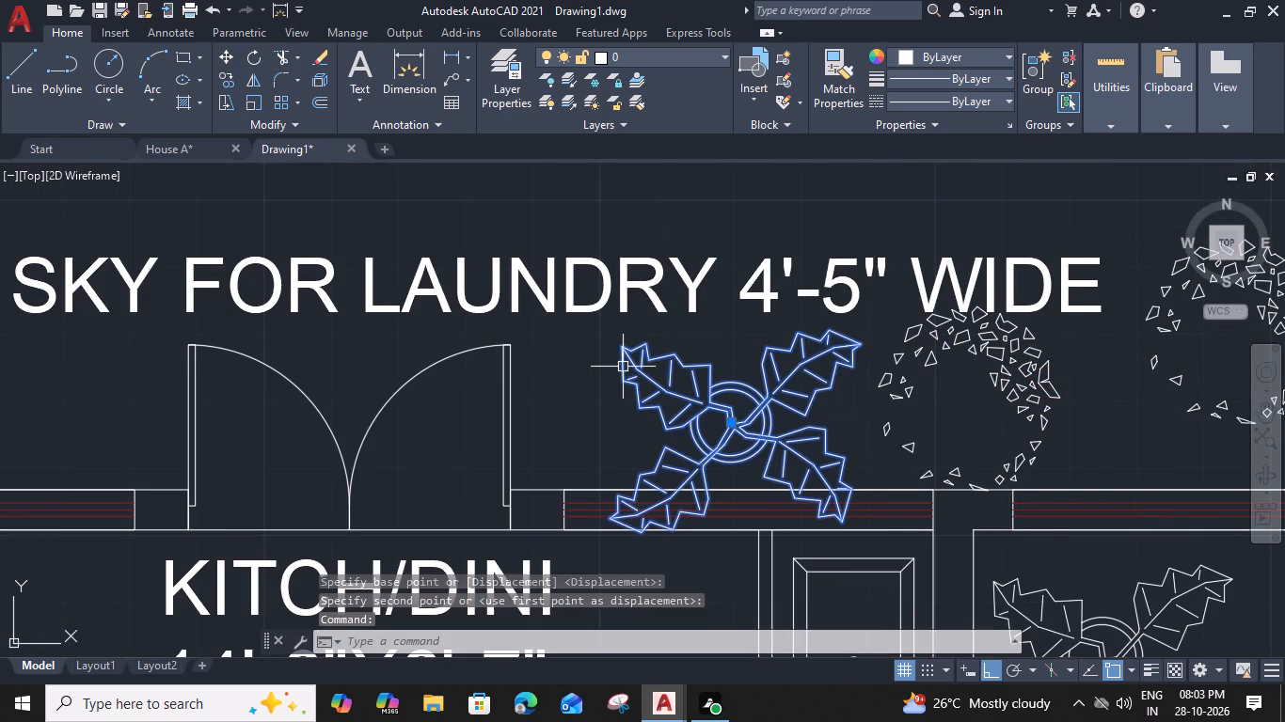
type("M")
key("space")
left_click(621, 339)
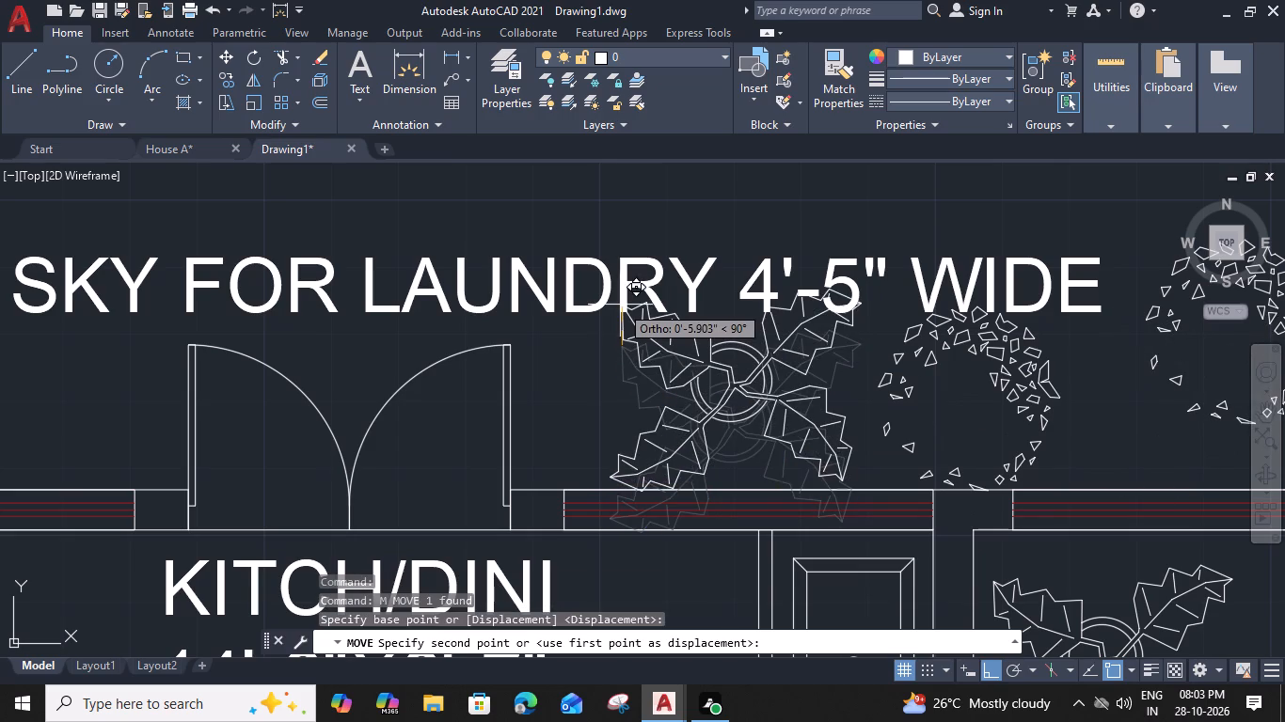
left_click(622, 301)
scroll(626, 366, "down", 2)
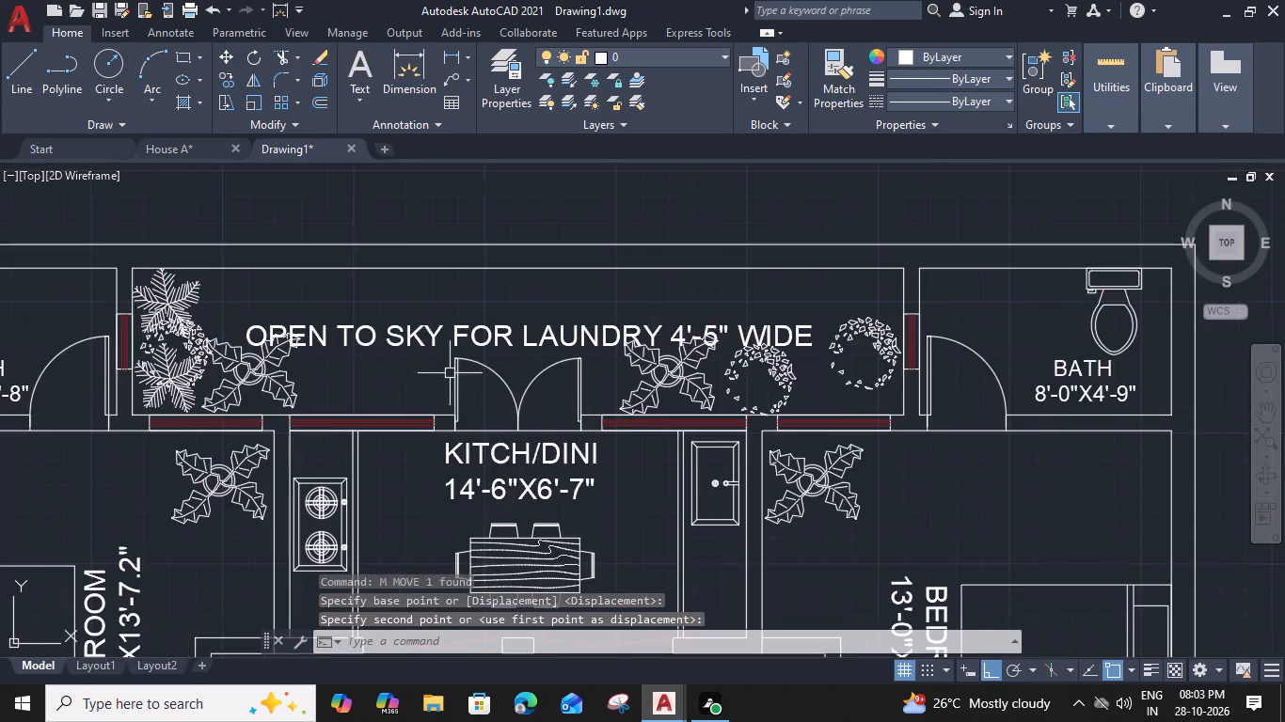
Move the open-to-sky laundry label straight north, clear of the four-leaf plants.
middle_click_drag(443, 372, 628, 400)
left_click(501, 350)
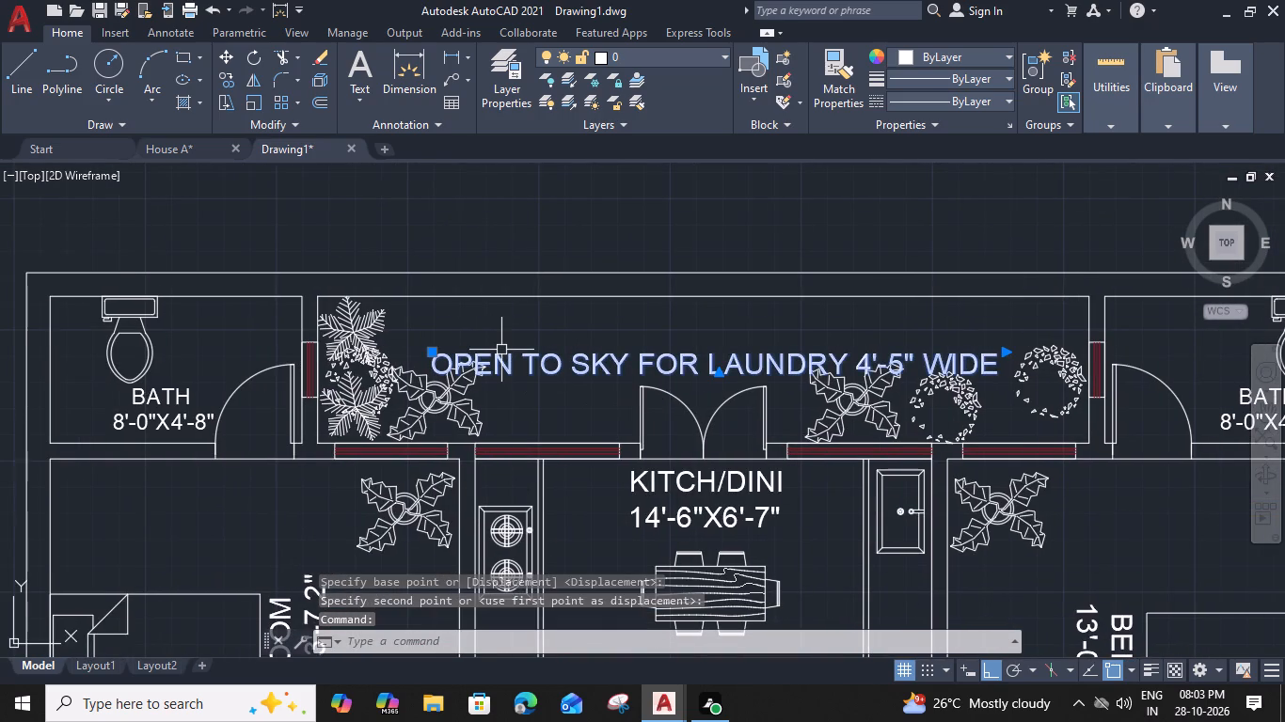
type("M")
key("space")
left_click(435, 356)
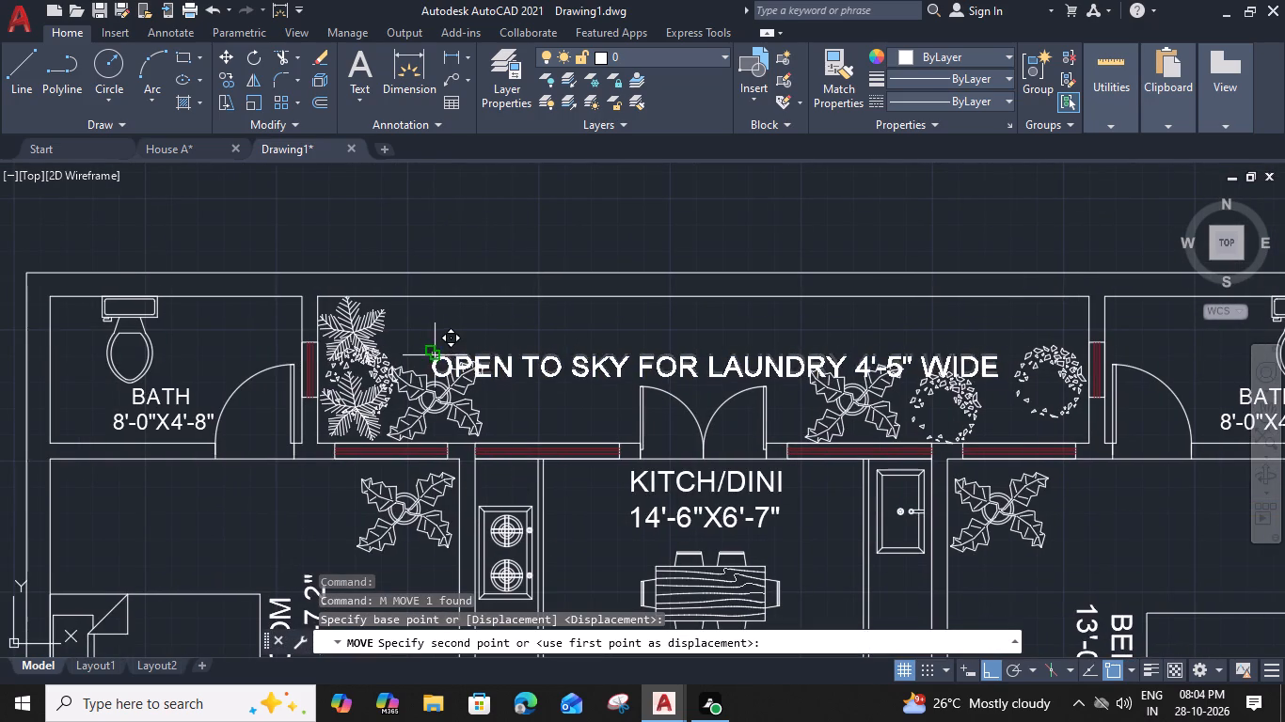
left_click(432, 326)
Copy the northwest star-shaped plant to the laundry's east end twice, at the north wall and directly south of it.
left_click(367, 329)
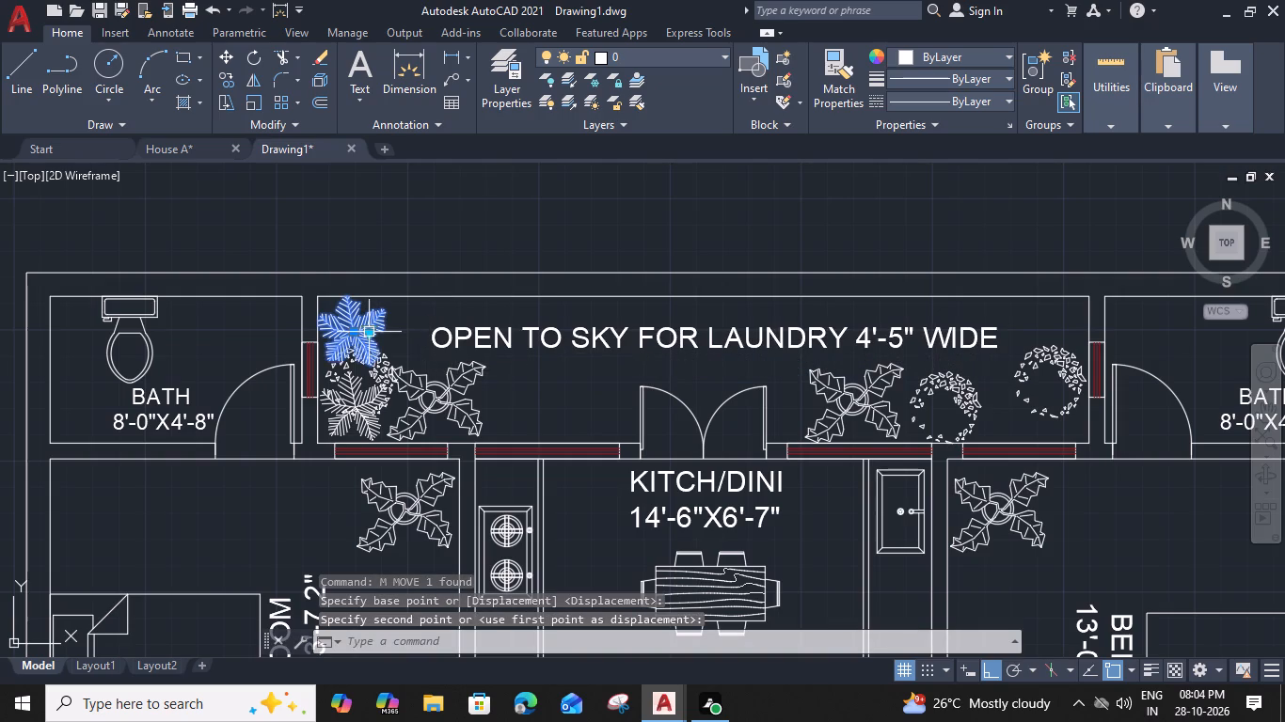
type("CO")
key("space")
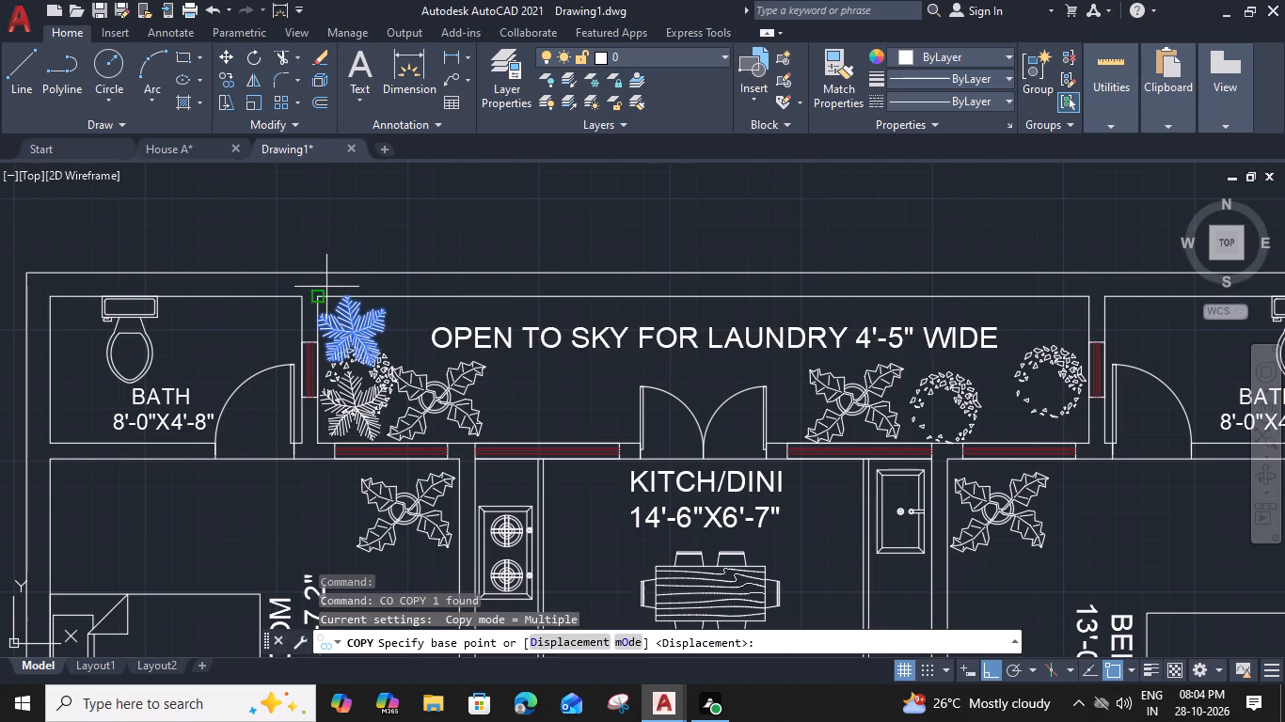
left_click(363, 292)
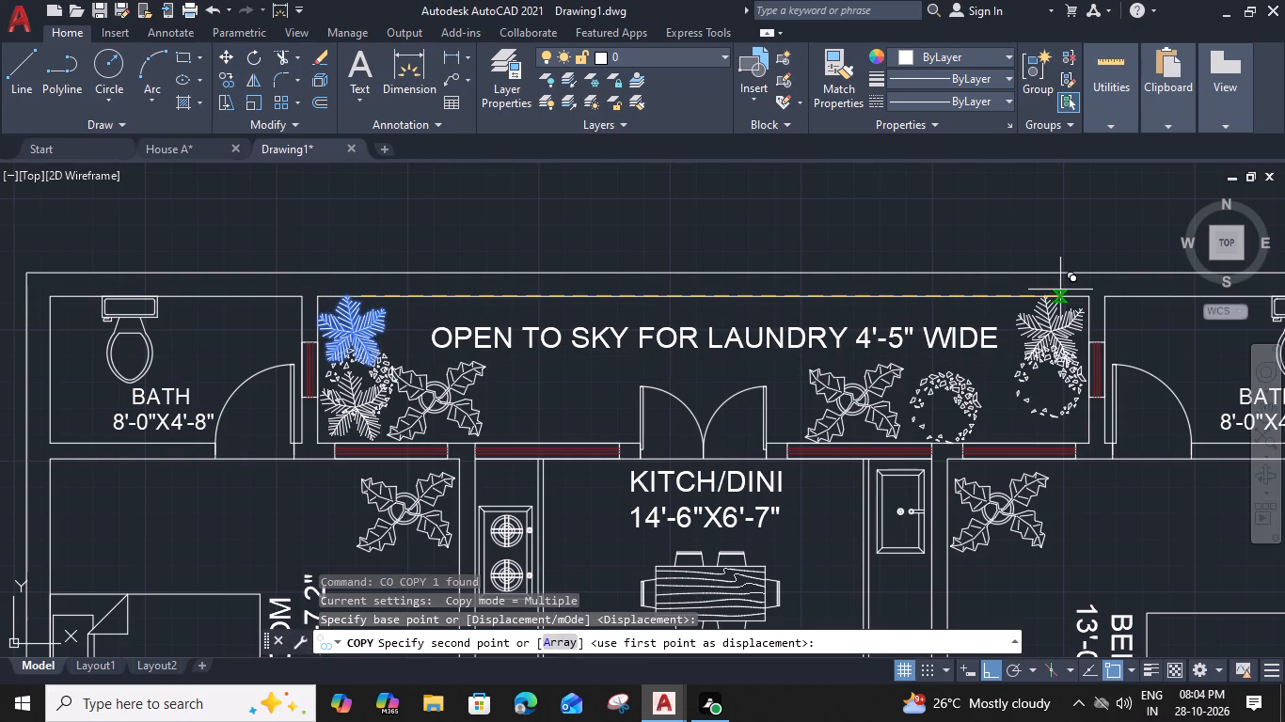
left_click(1060, 295)
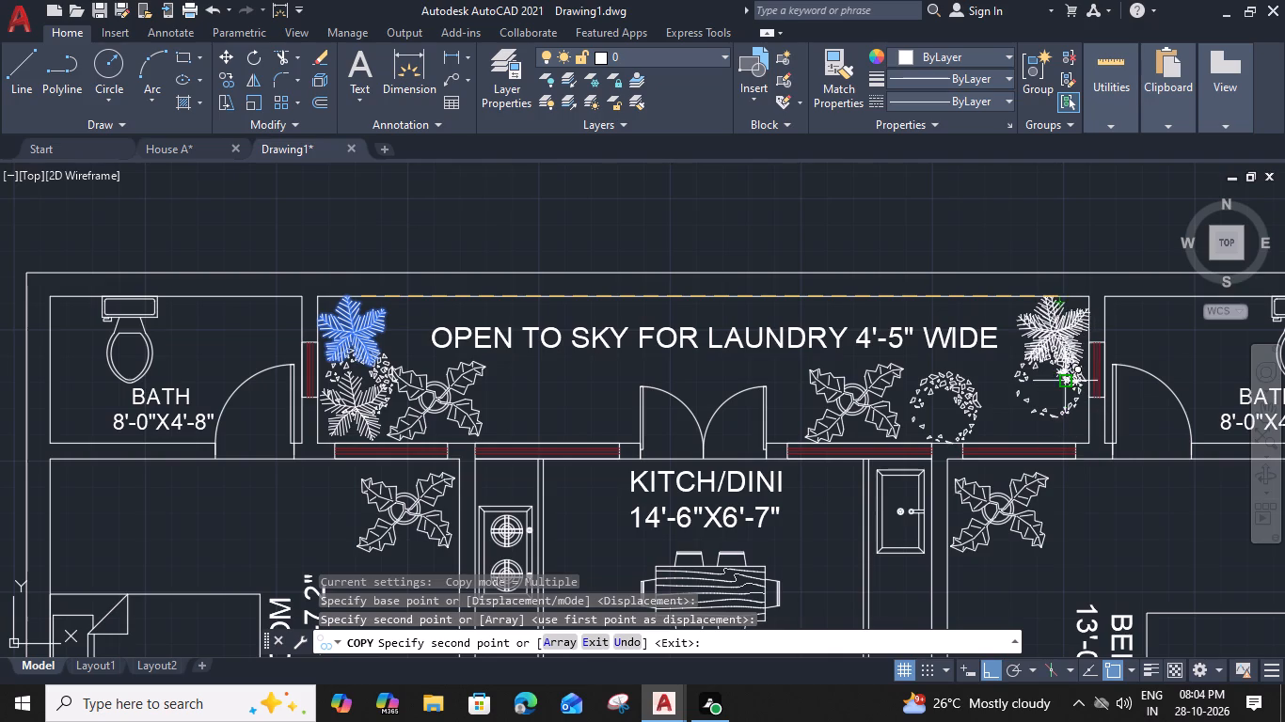
left_click(1055, 377)
key("Escape")
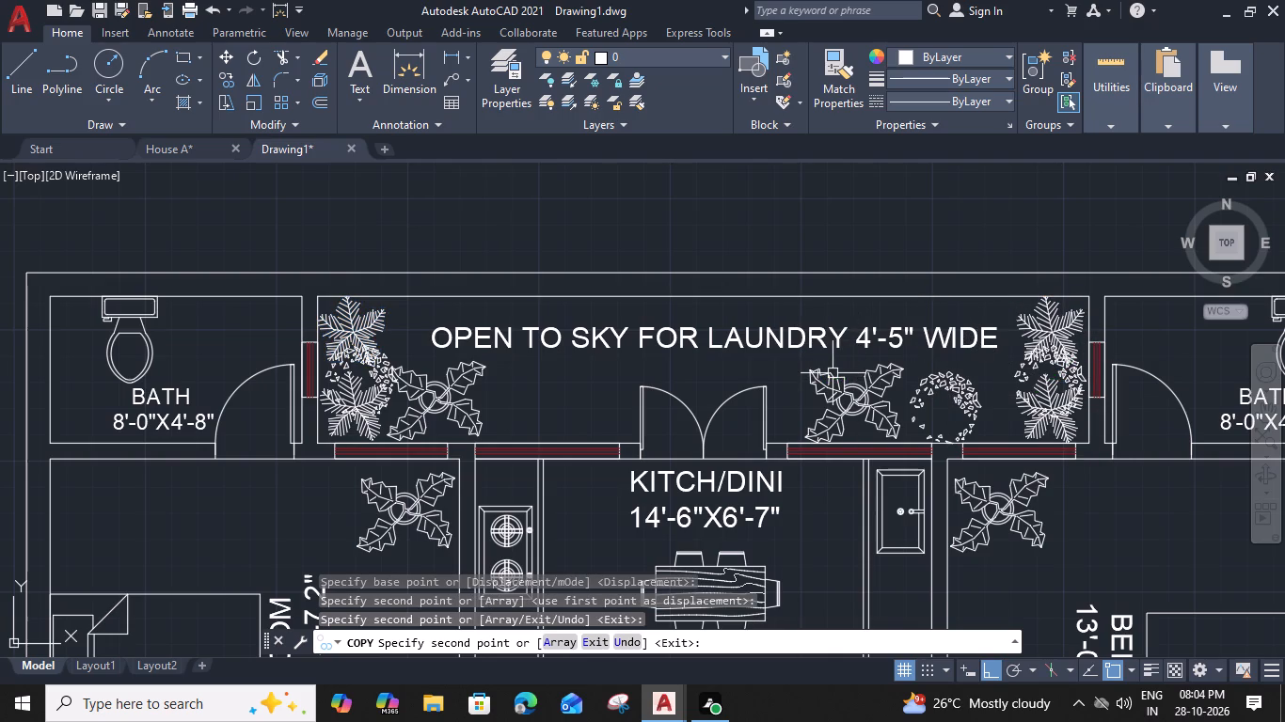
Copy the southern ring-shaped plant twice along its row, onto the western four-leaf plant and just west of the eastern star-shaped plants.
left_click(980, 398)
type("CO")
key("space")
left_click(978, 401)
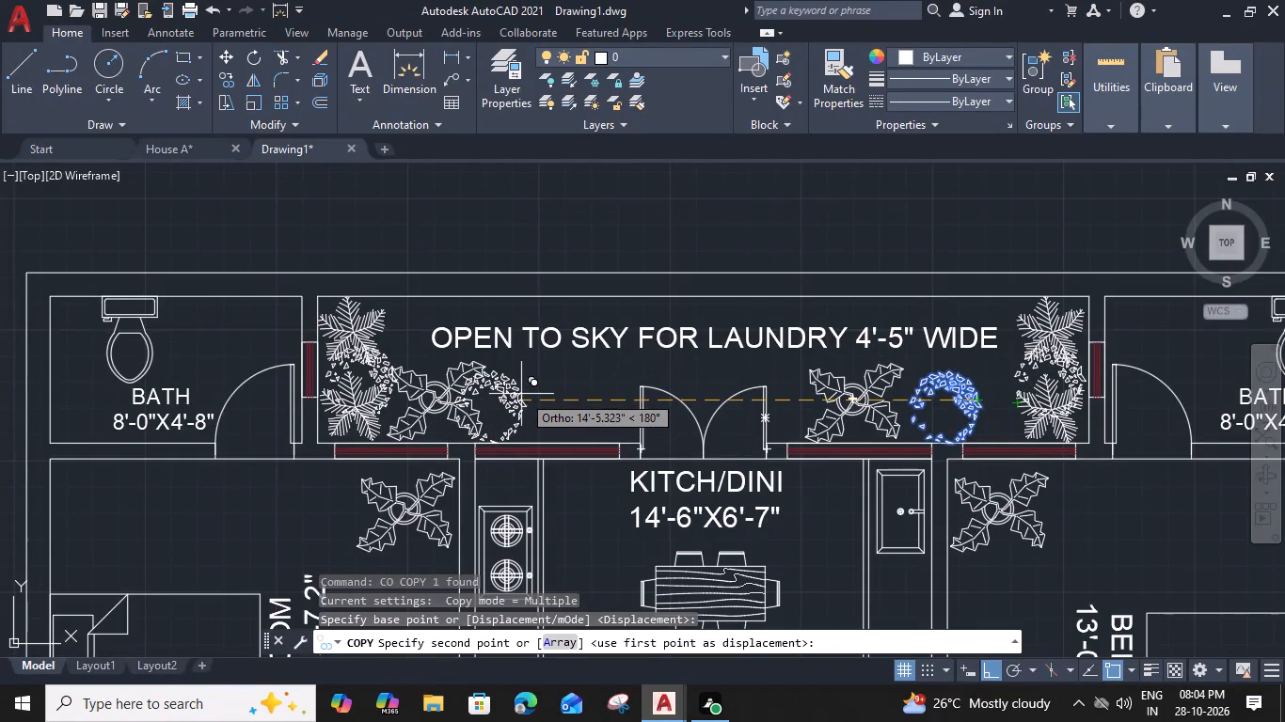
left_click(444, 391)
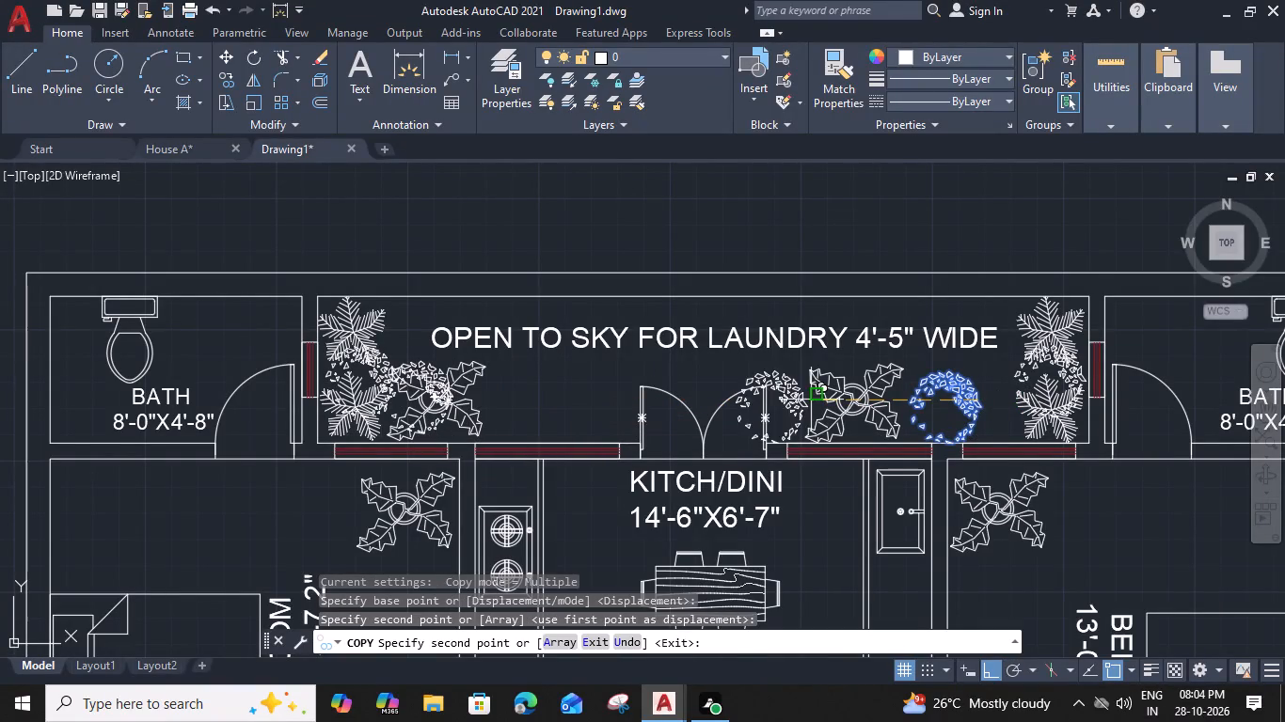
left_click(1027, 398)
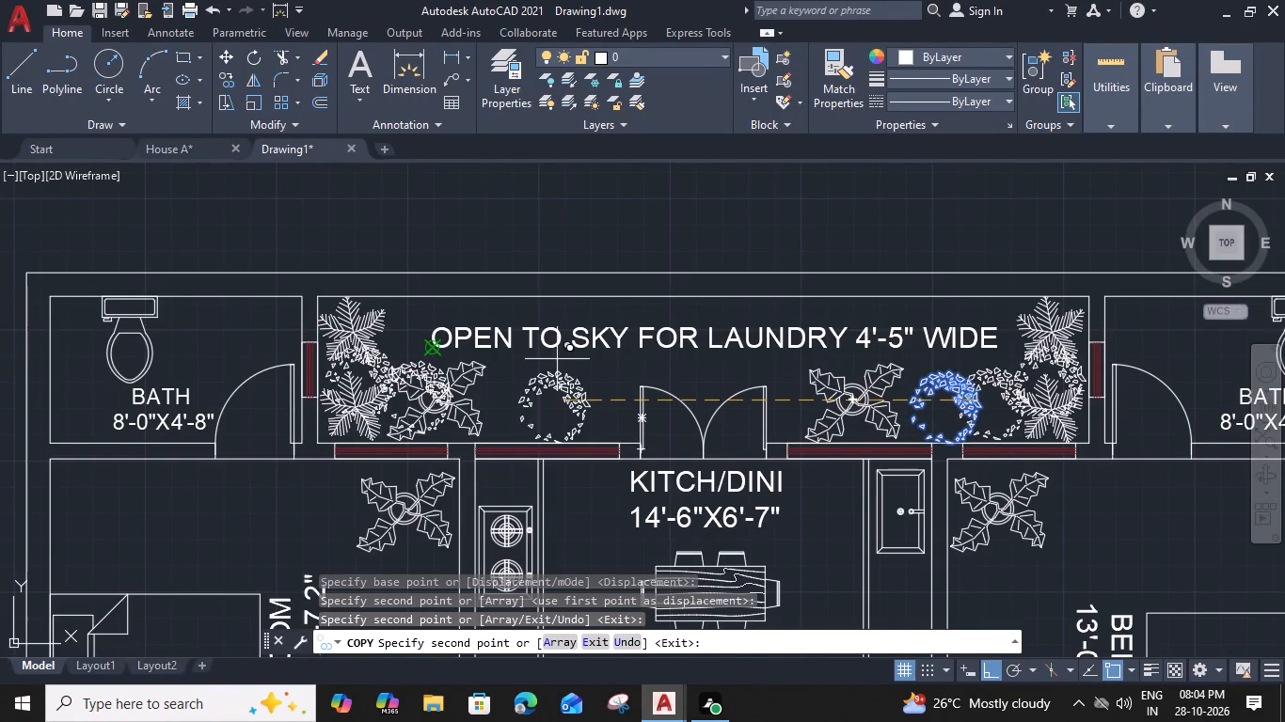
key("Escape")
Move the laundry's western four-leaf plant east beside the kitchen's double door, keeping it north of the south wall and window.
left_click(476, 373)
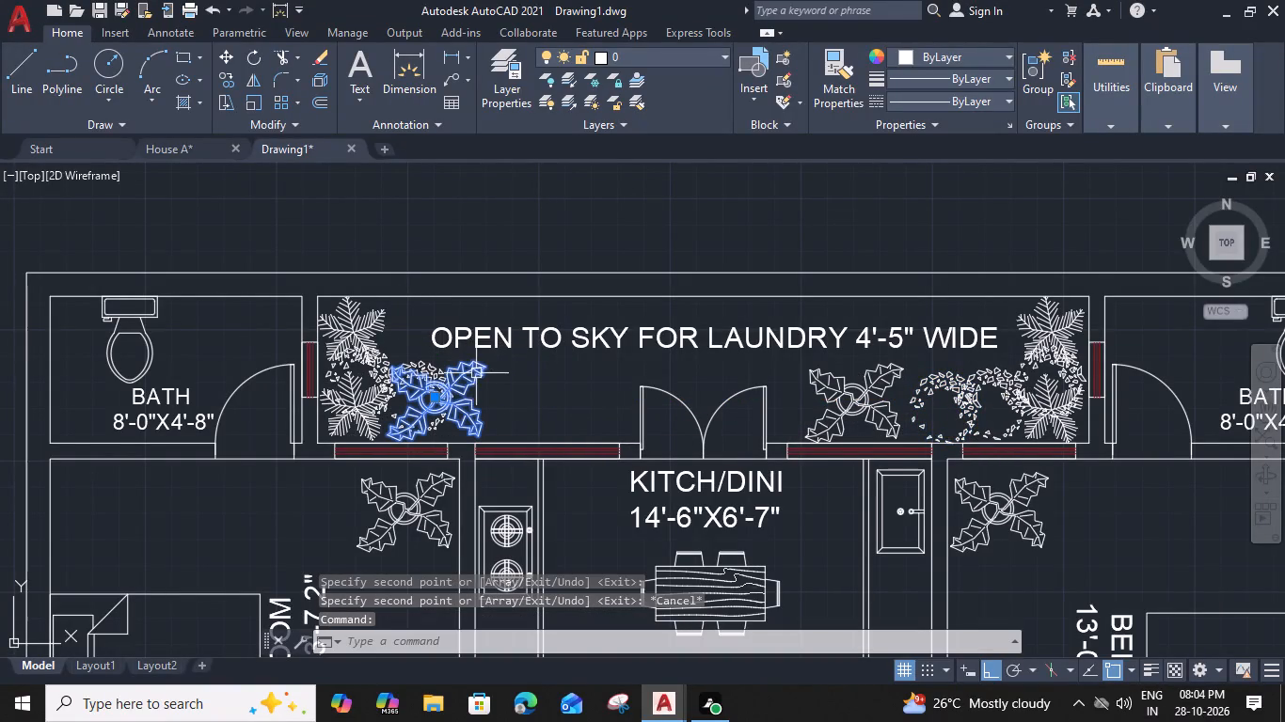
type("M")
key("space")
left_click(488, 367)
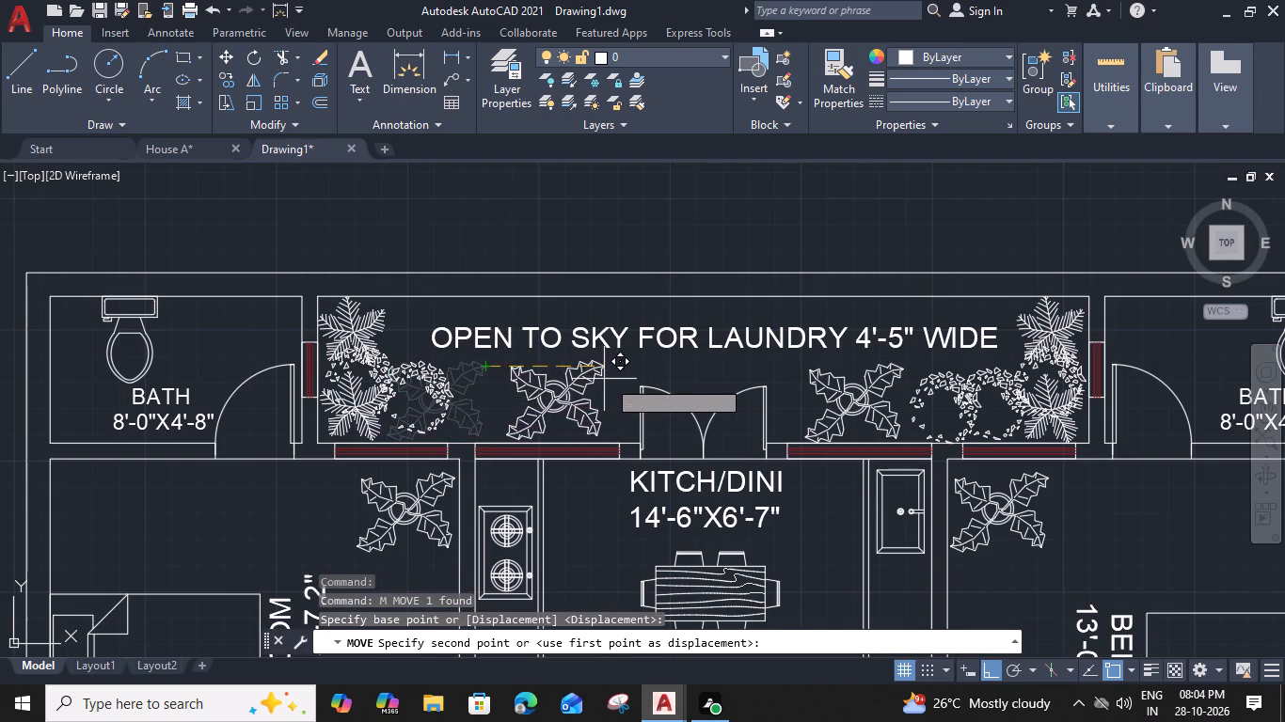
left_click(632, 381)
left_click(604, 408)
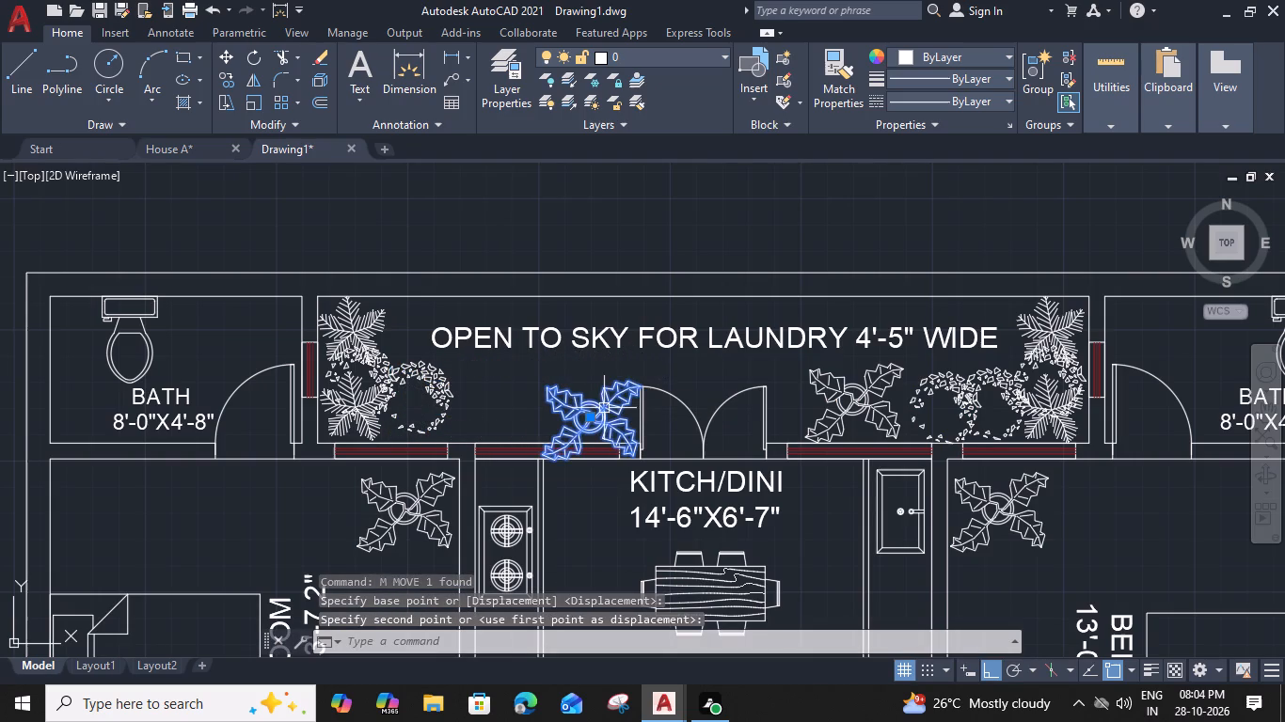
key("m")
key("space")
scroll(599, 401, "up", 3)
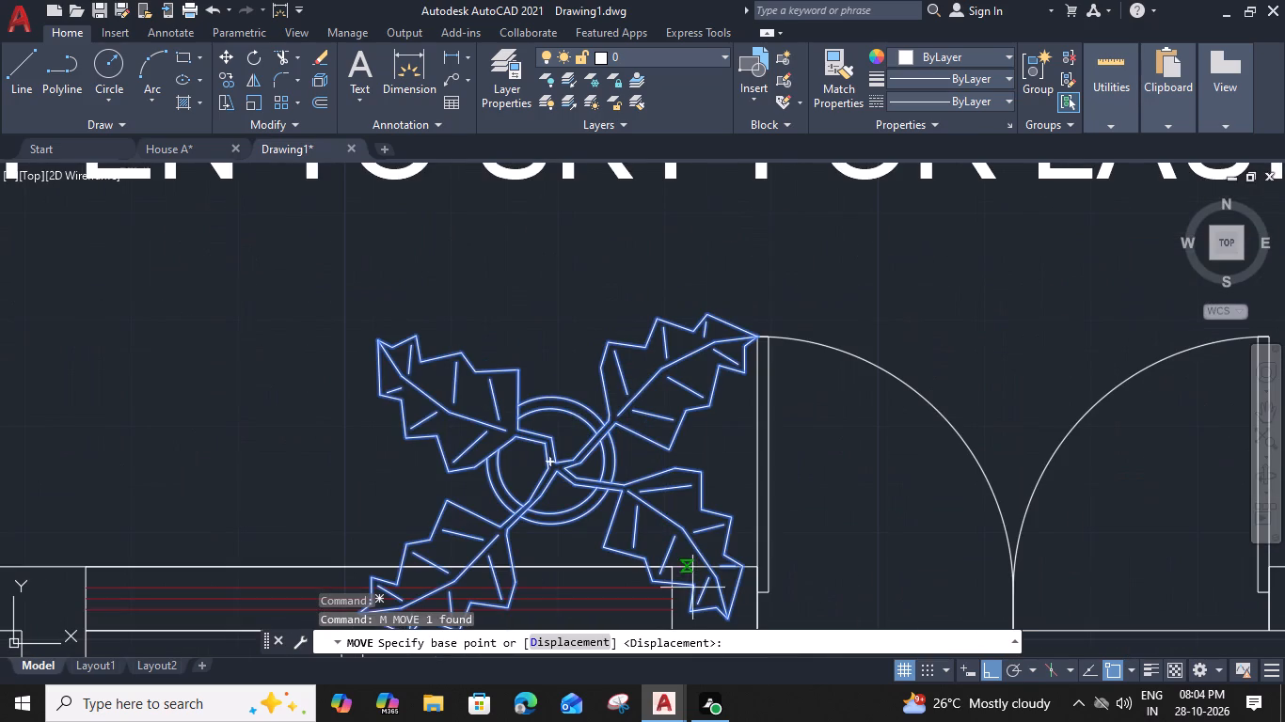
left_click(733, 620)
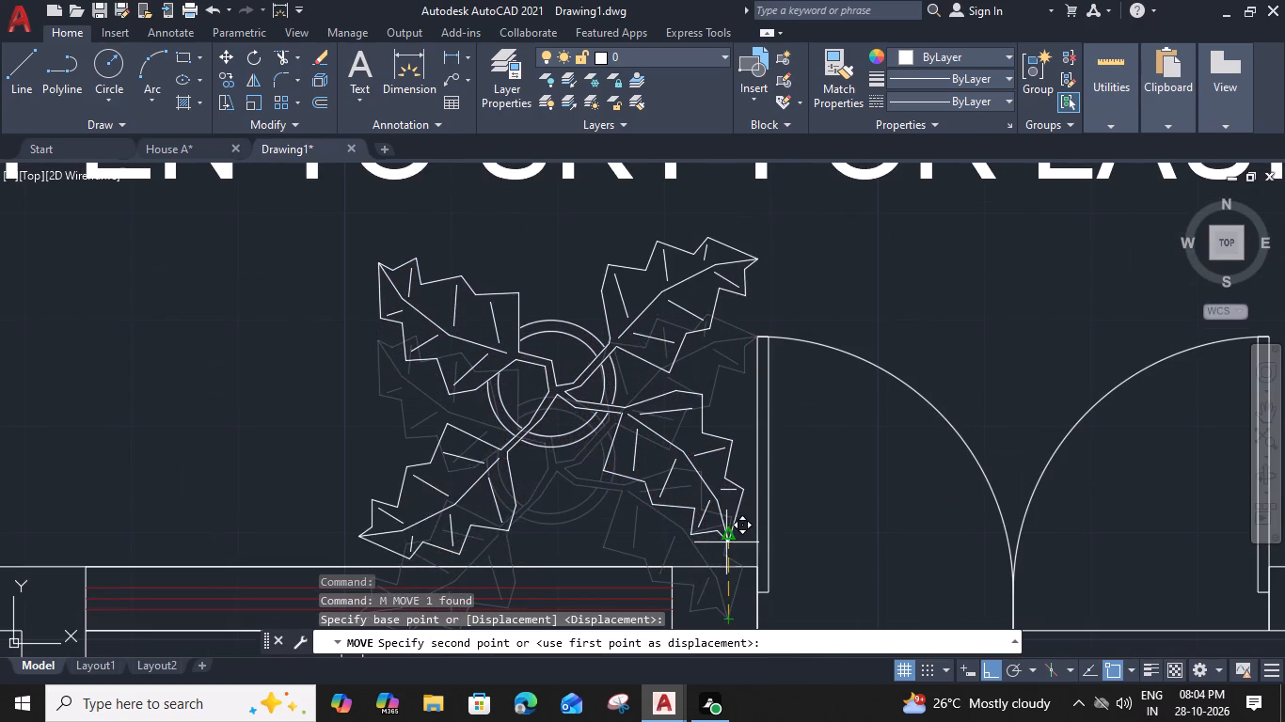
left_click(726, 542)
Switch the ring-shaped plant beside the eastern star-shaped plants to the Type 2 Deciduous (Plan) symbol.
scroll(726, 540, "down", 2)
middle_click_drag(928, 525, 688, 502)
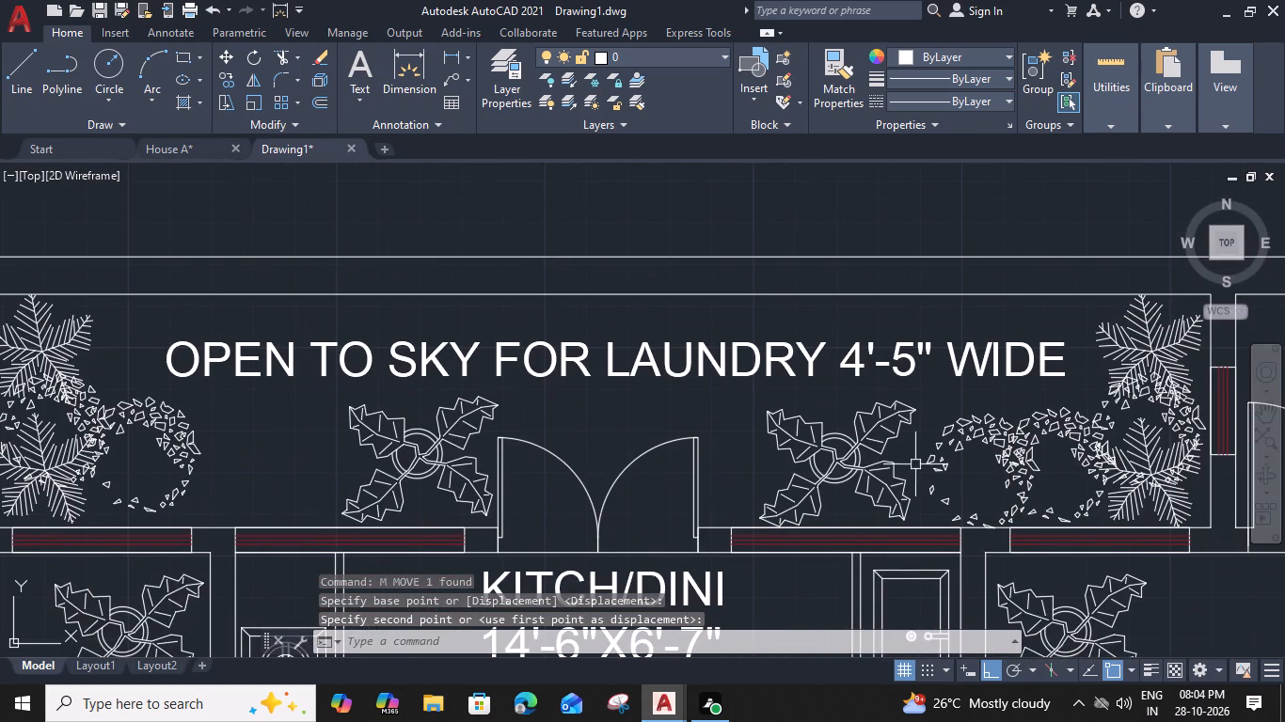
left_click(1041, 421)
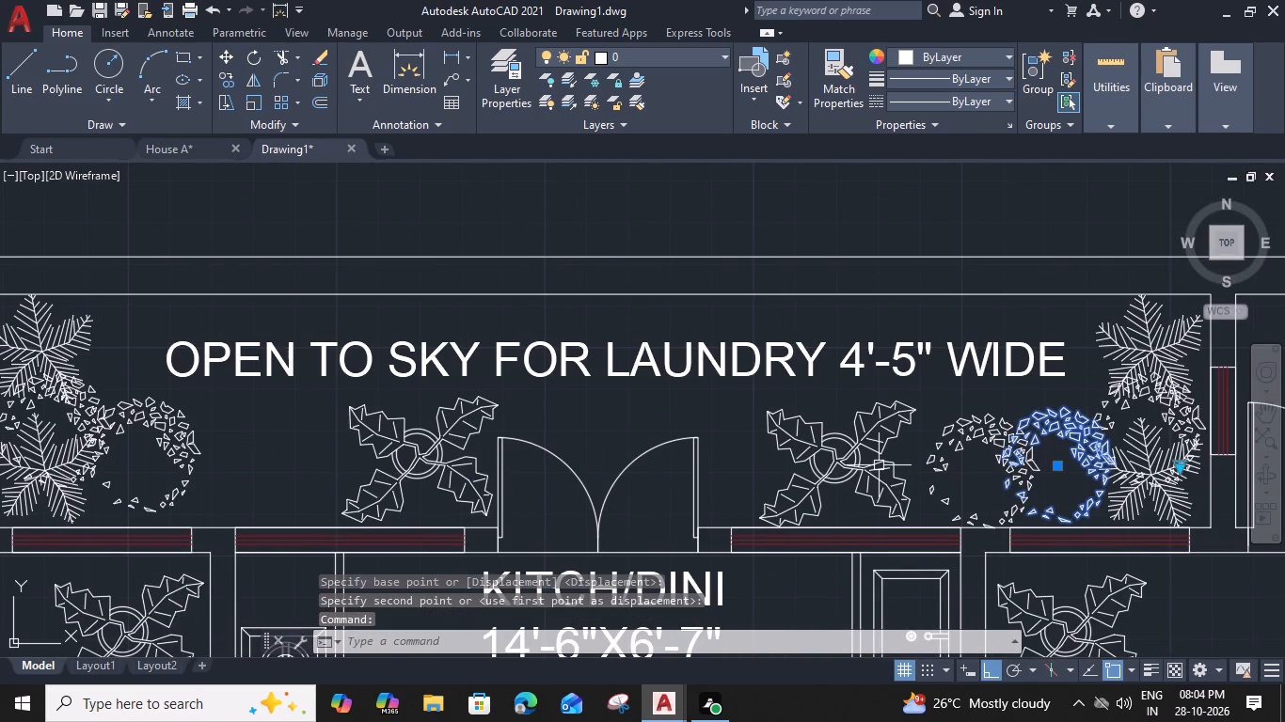
left_click(1182, 465)
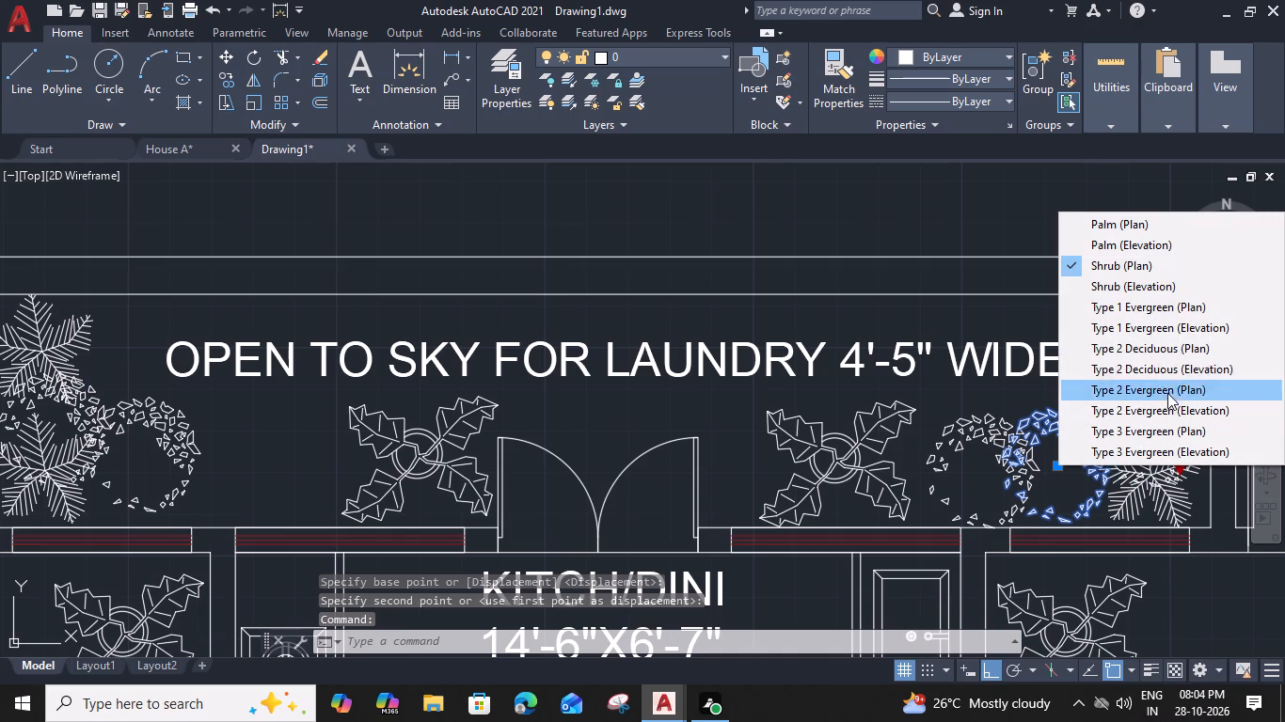
left_click(1173, 351)
Scale the deciduous tree down about its centre to fit between the eastern ring-shaped and star-shaped plants.
scroll(1129, 461, "down", 2)
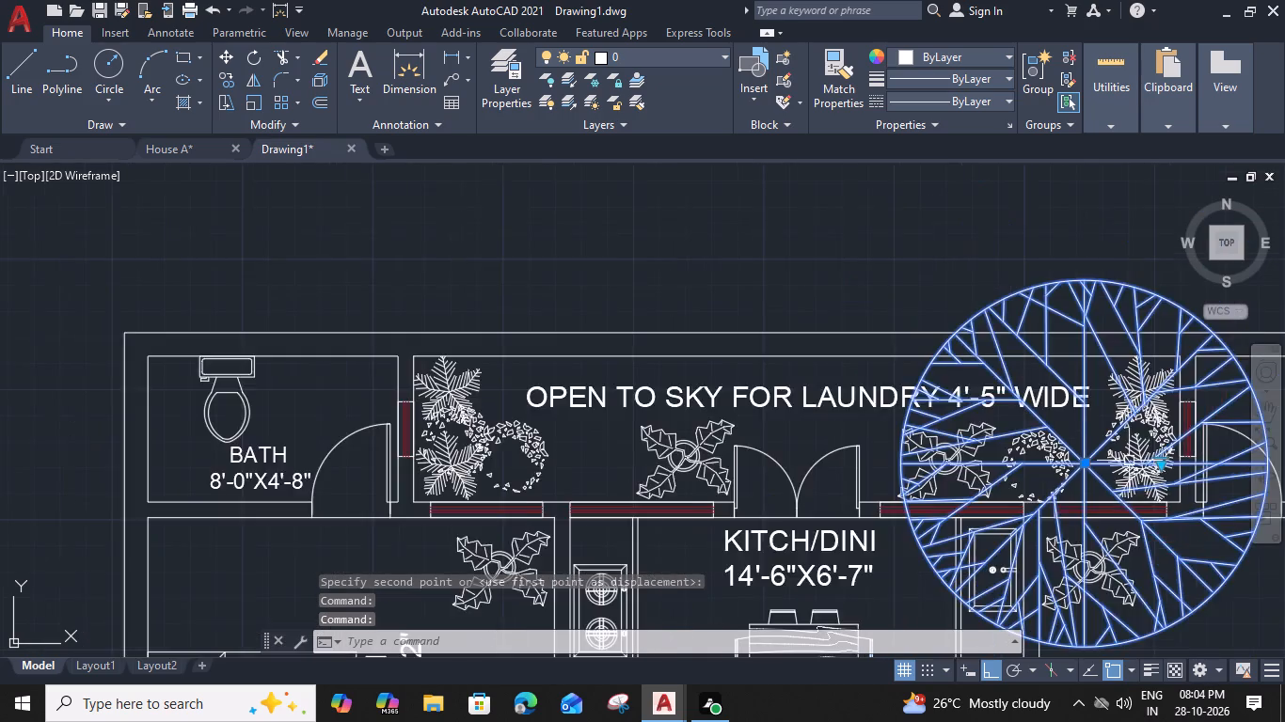
middle_click_drag(1060, 463, 835, 414)
type("SC")
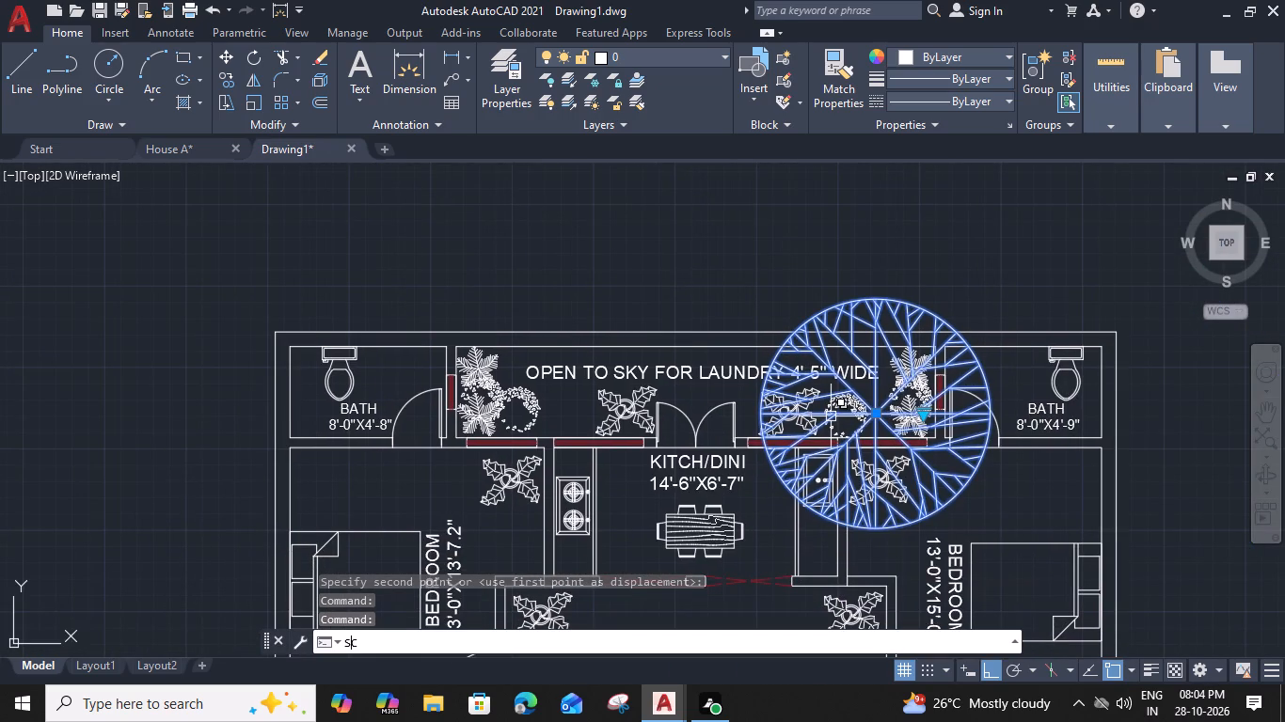
key("space")
left_click(879, 418)
scroll(899, 425, "up", 3)
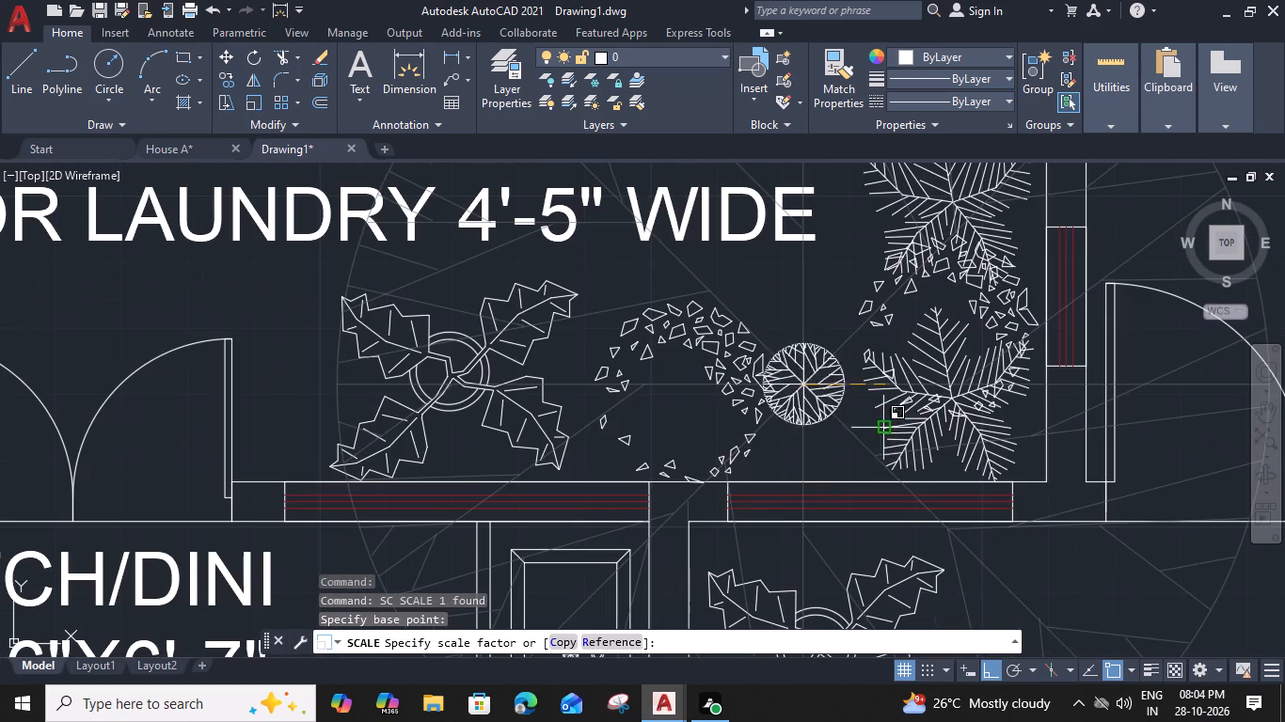
scroll(874, 385, "up", 2)
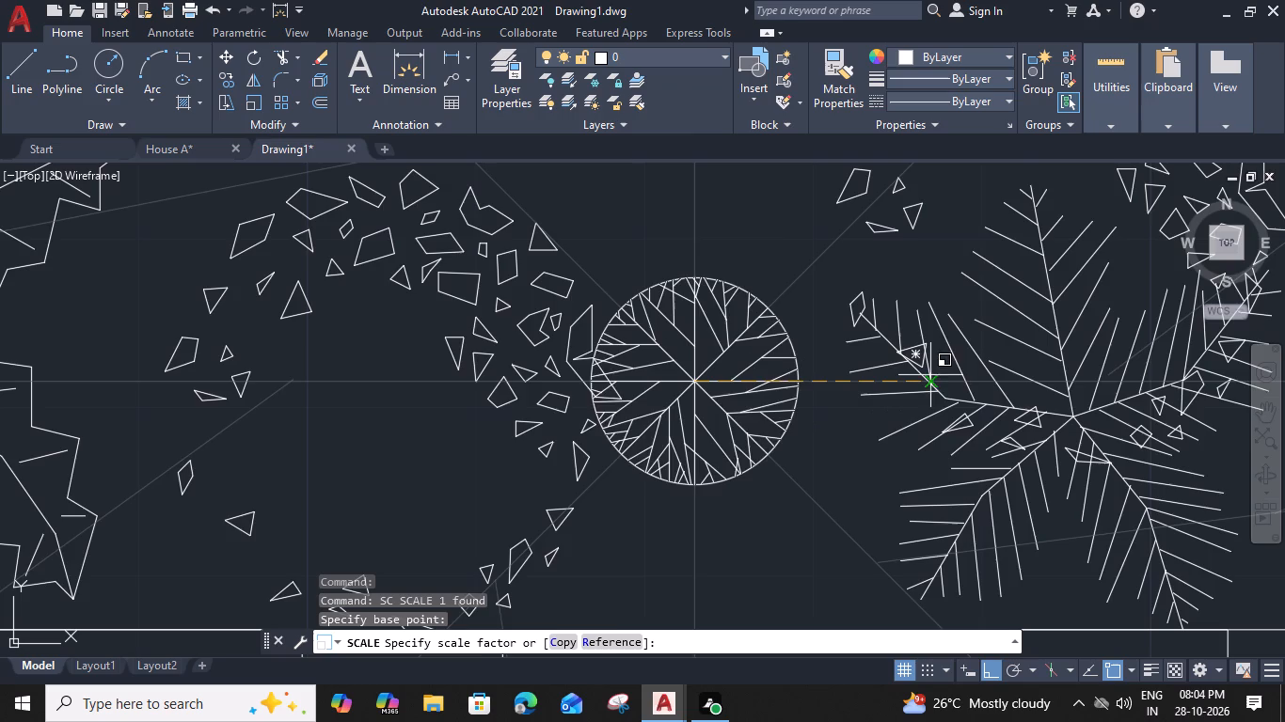
scroll(974, 377, "down", 1)
left_click(1028, 370)
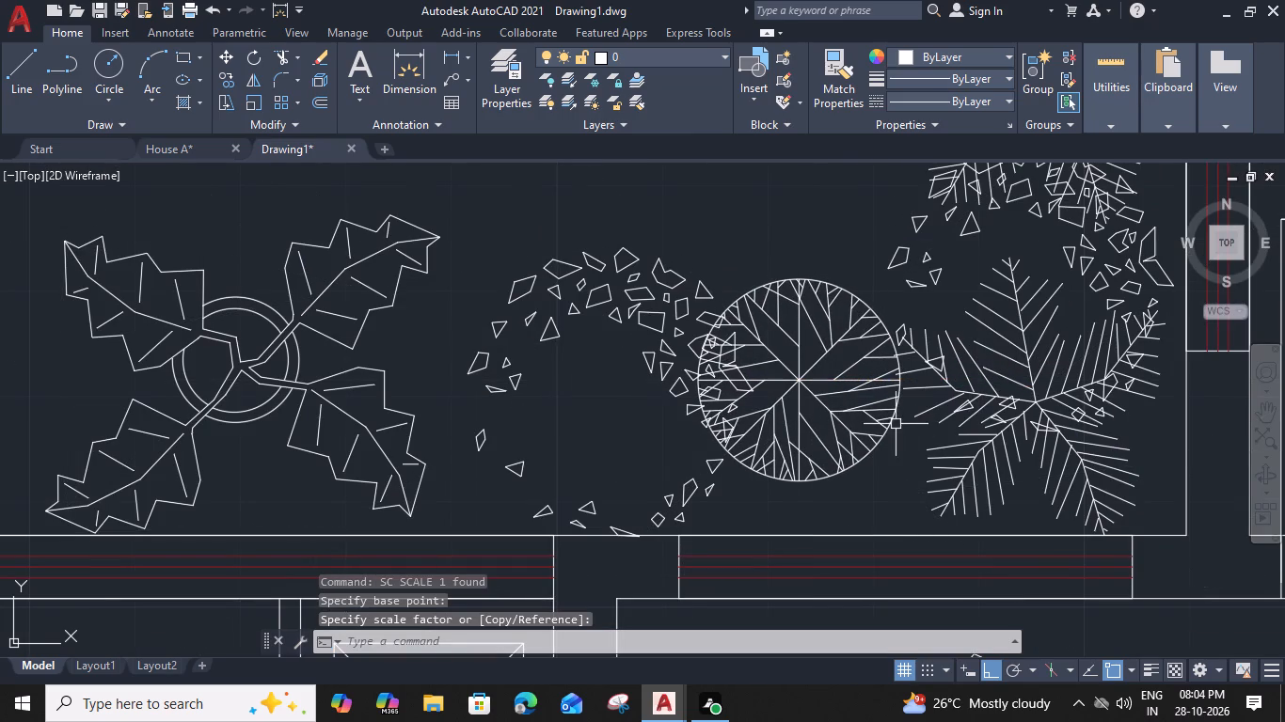
Move the deciduous tree slightly south and east, up against the southeast star-shaped plant.
left_click(873, 433)
type("M")
key("space")
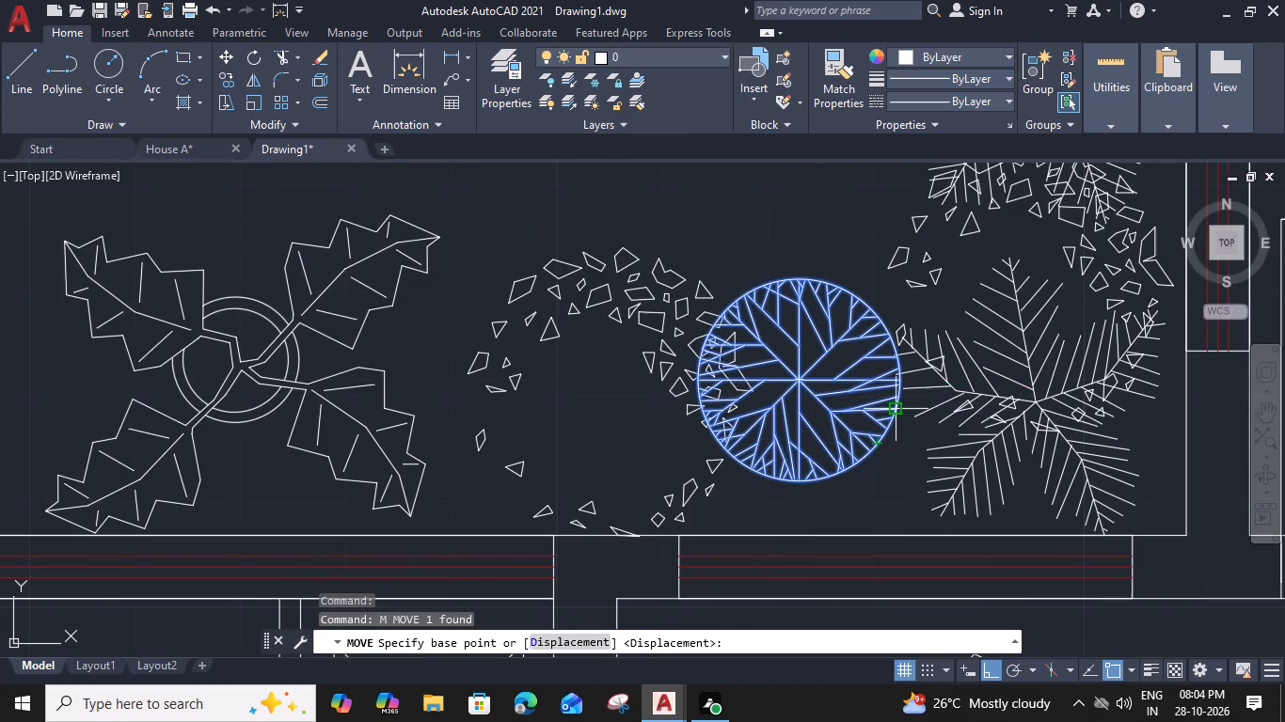
left_click(900, 391)
left_click(897, 434)
left_click(890, 430)
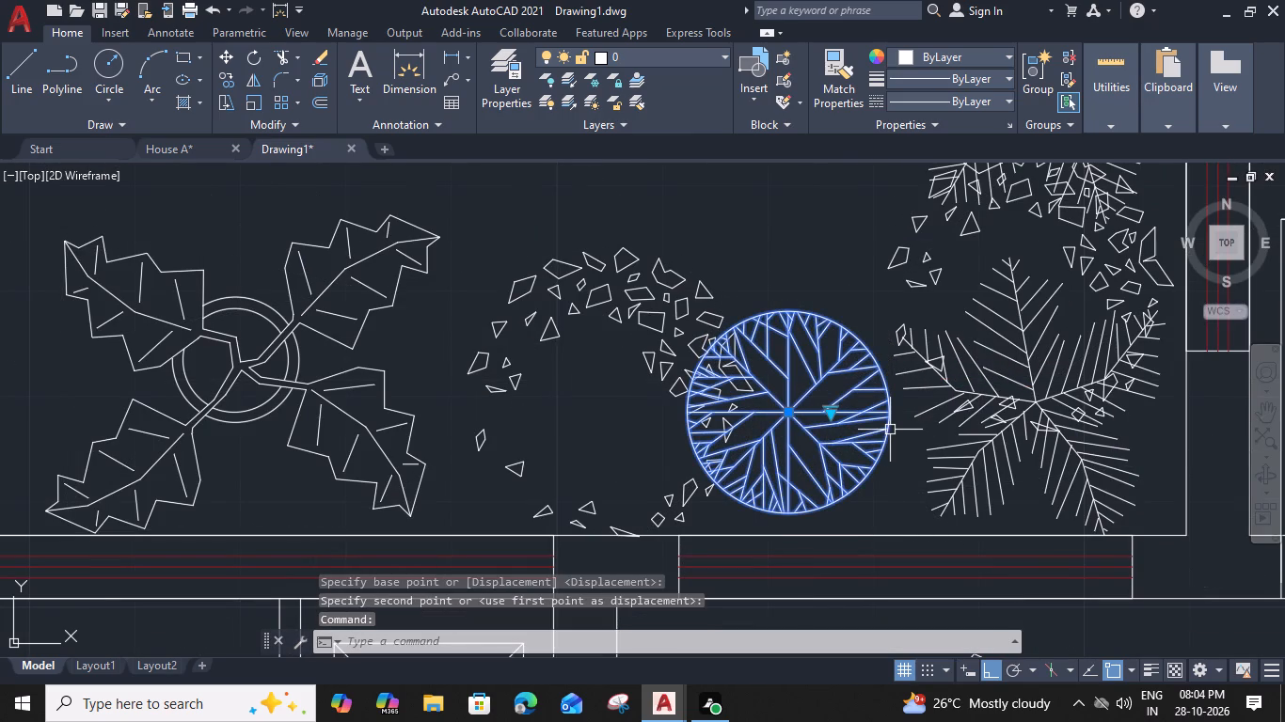
key("m")
key("space")
left_click(894, 419)
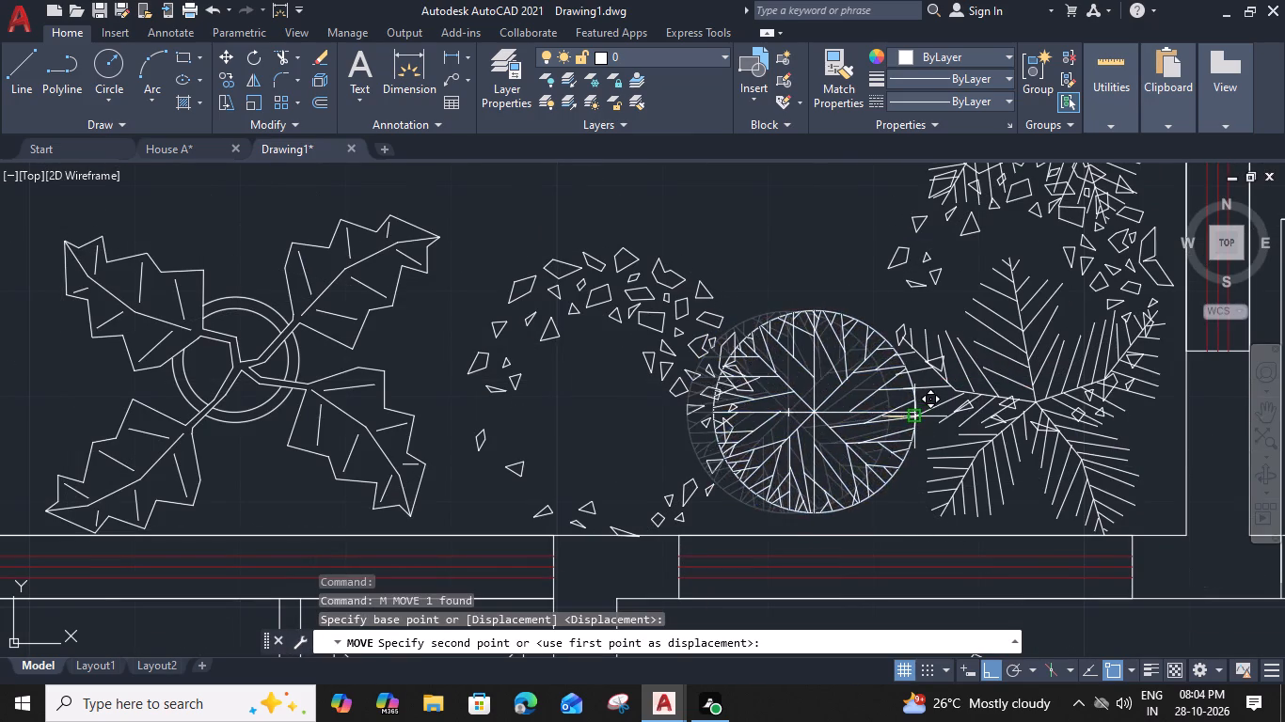
left_click(930, 425)
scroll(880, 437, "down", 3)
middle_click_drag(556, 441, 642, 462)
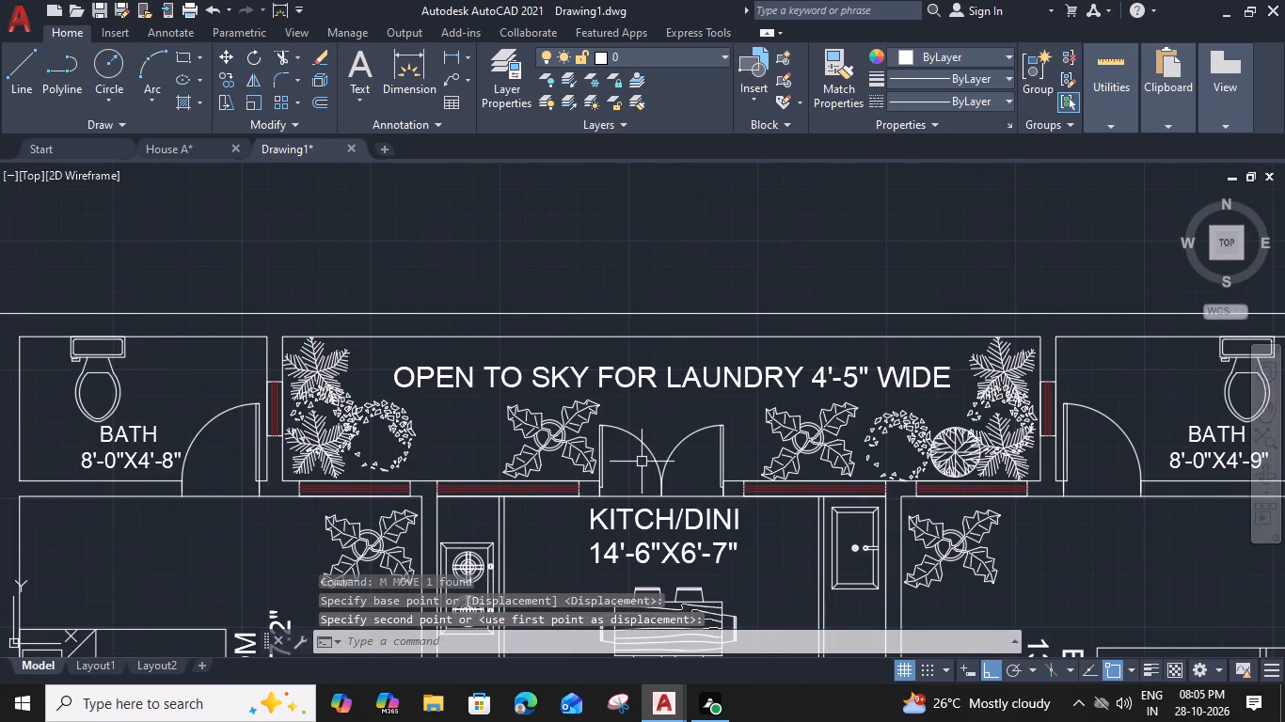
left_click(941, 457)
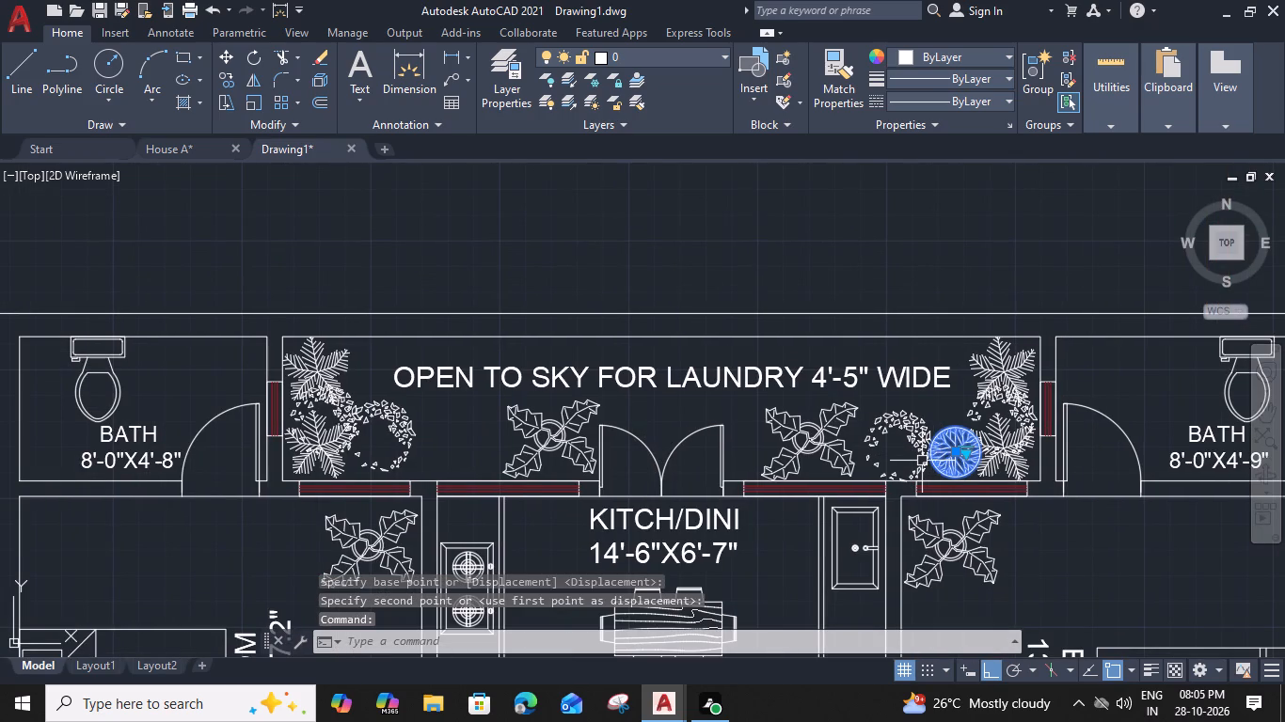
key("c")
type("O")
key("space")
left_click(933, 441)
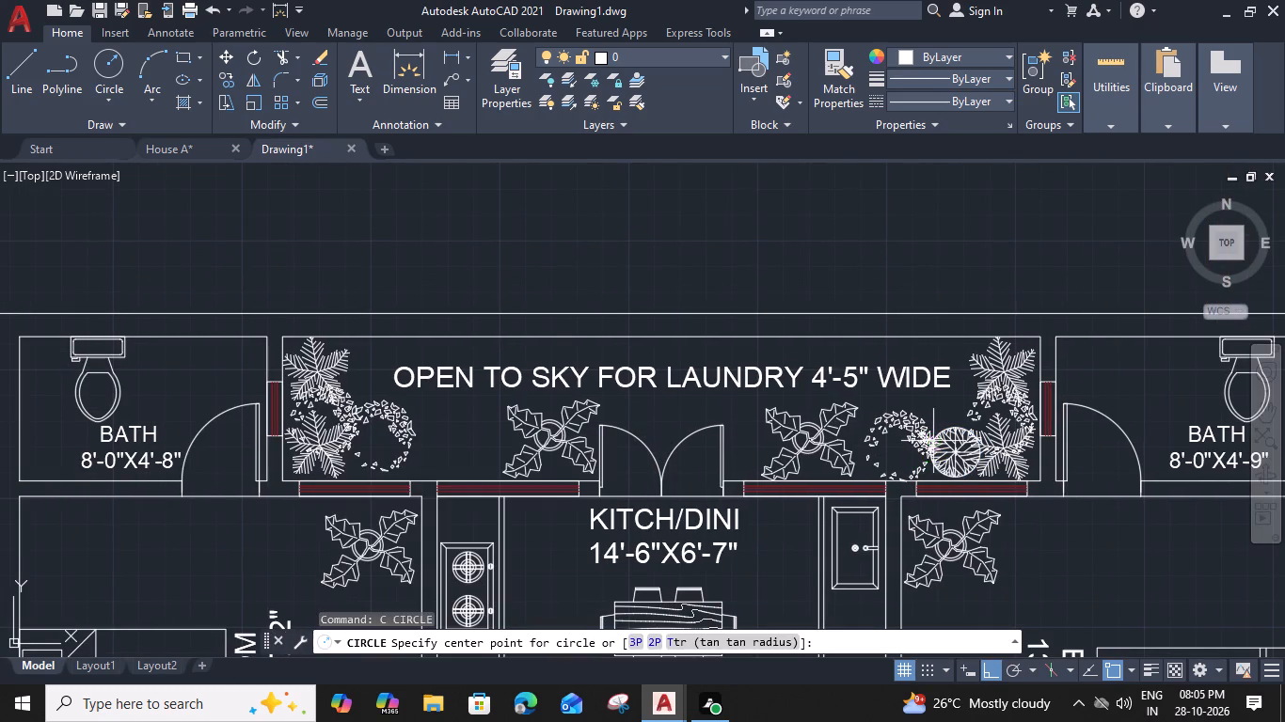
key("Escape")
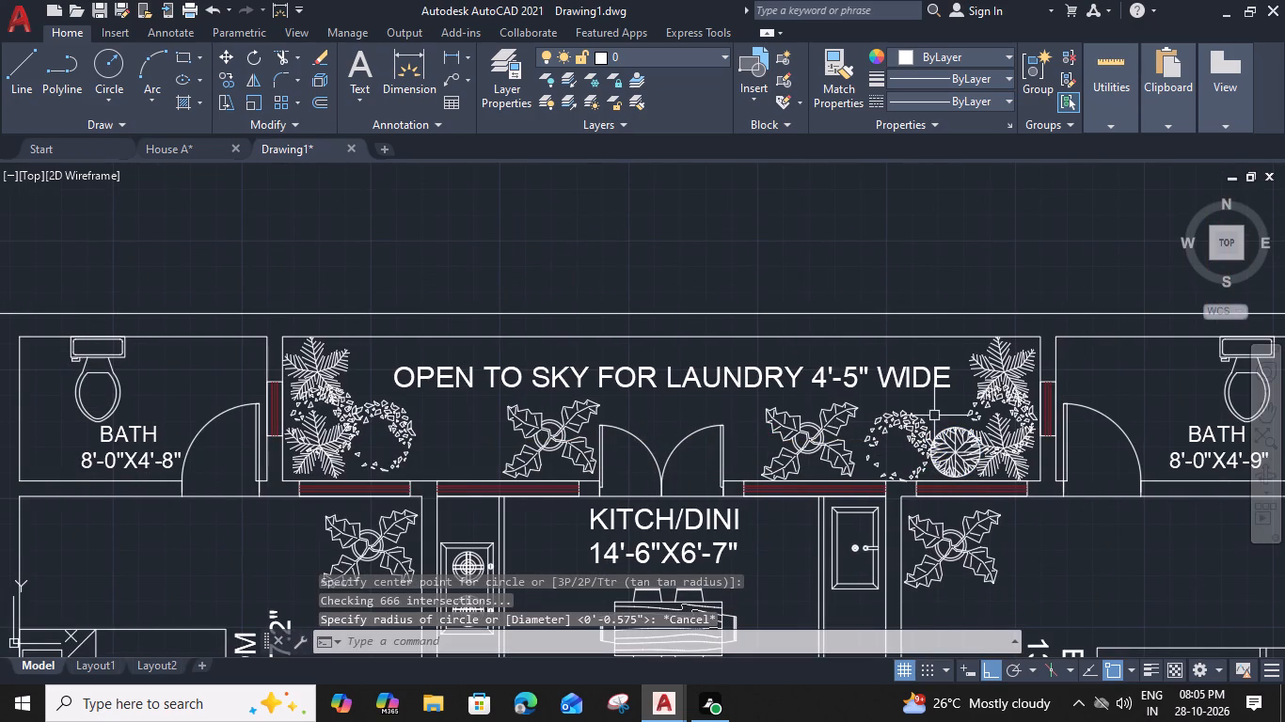
Copy the deciduous tree straight west into the laundry's western ring-shaped plant, beside the southwest star-shaped plant.
left_click(947, 427)
type("CO")
key("space")
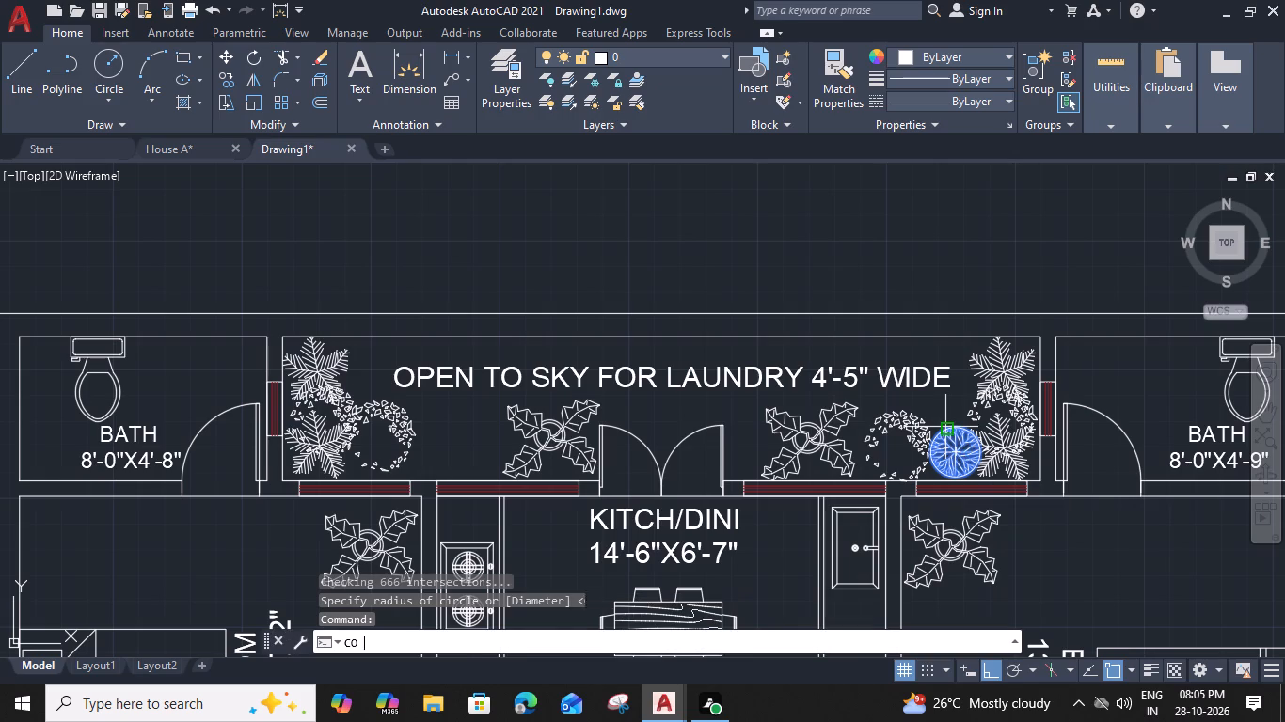
left_click_drag(946, 427, 920, 428)
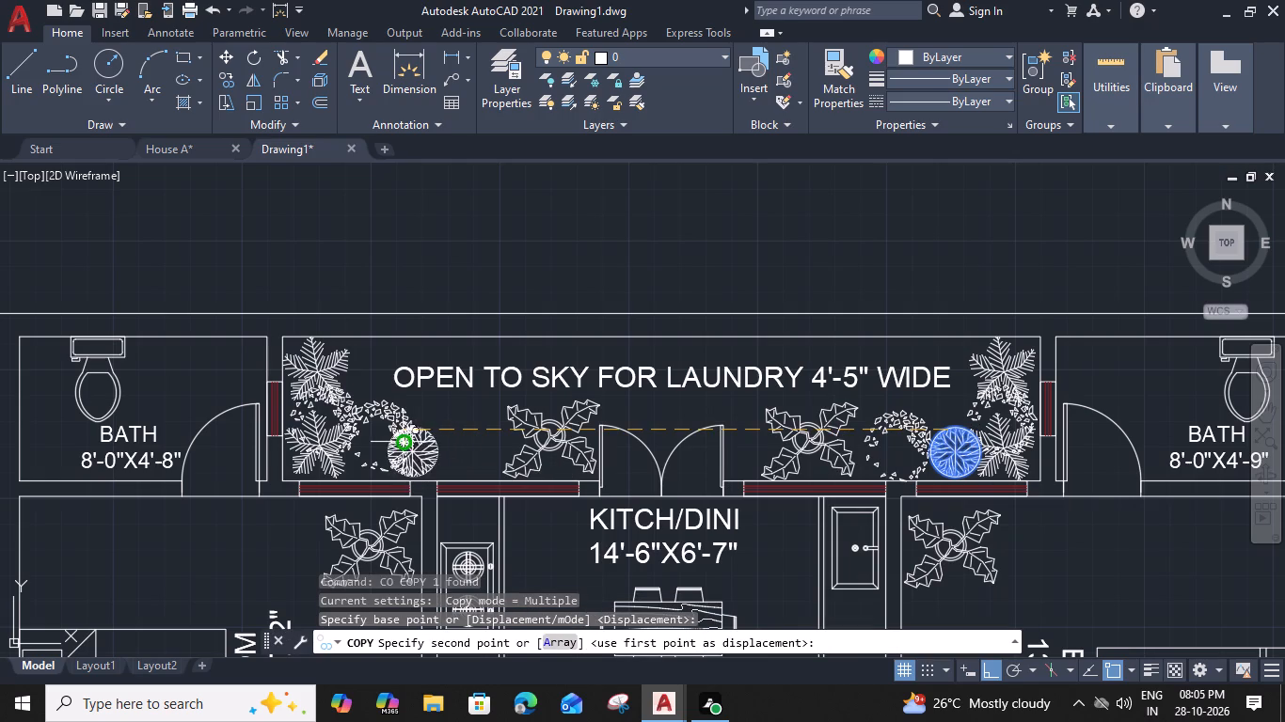
scroll(370, 436, "up", 3)
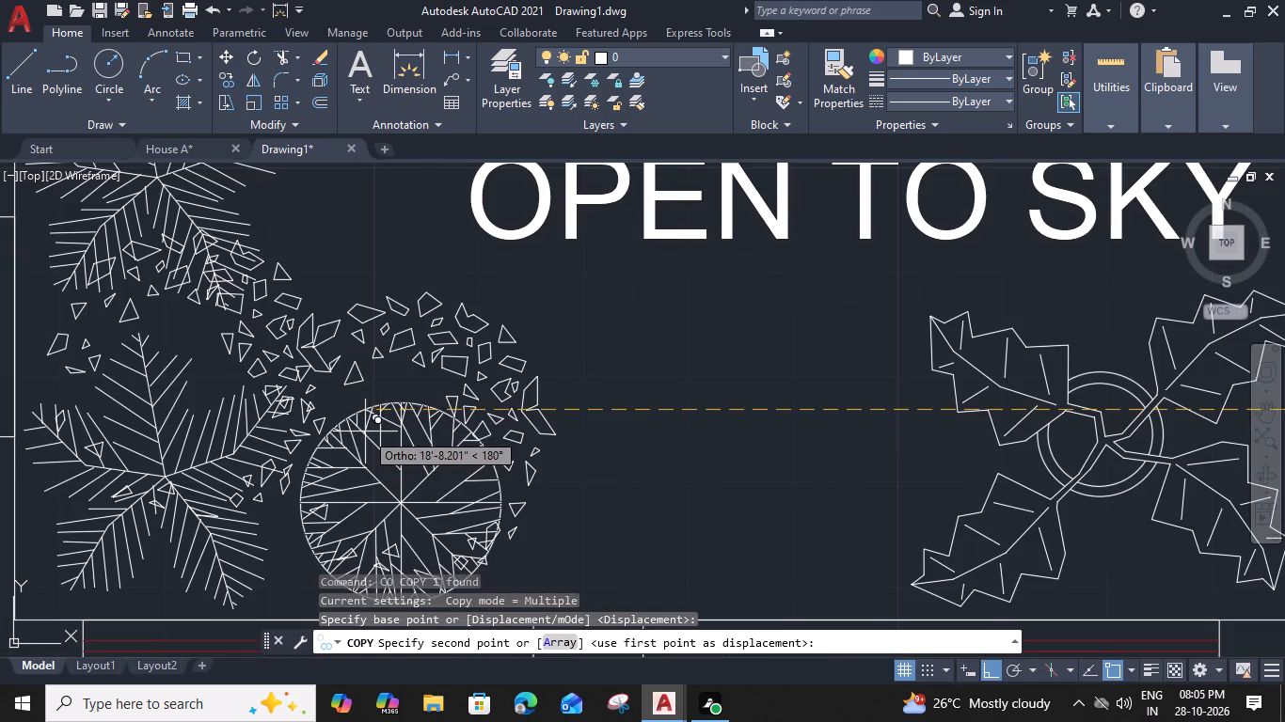
left_click(357, 421)
scroll(523, 413, "down", 2)
key("Escape")
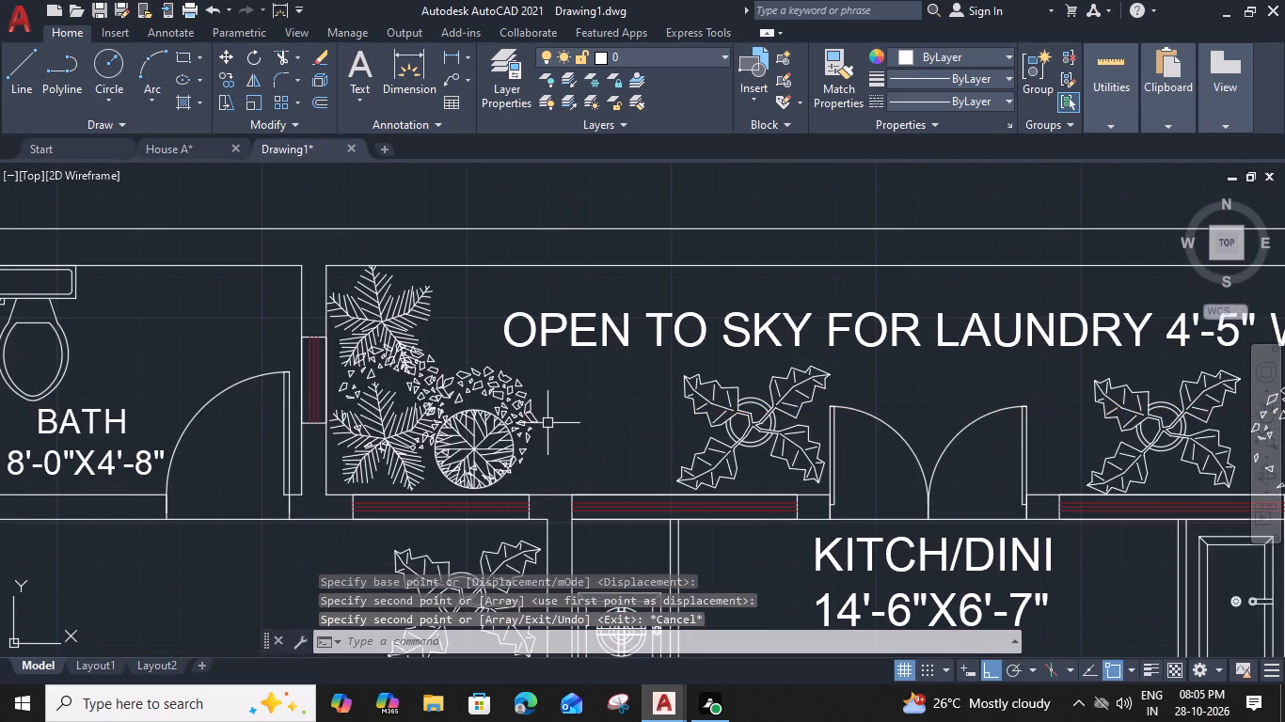
scroll(662, 422, "down", 2)
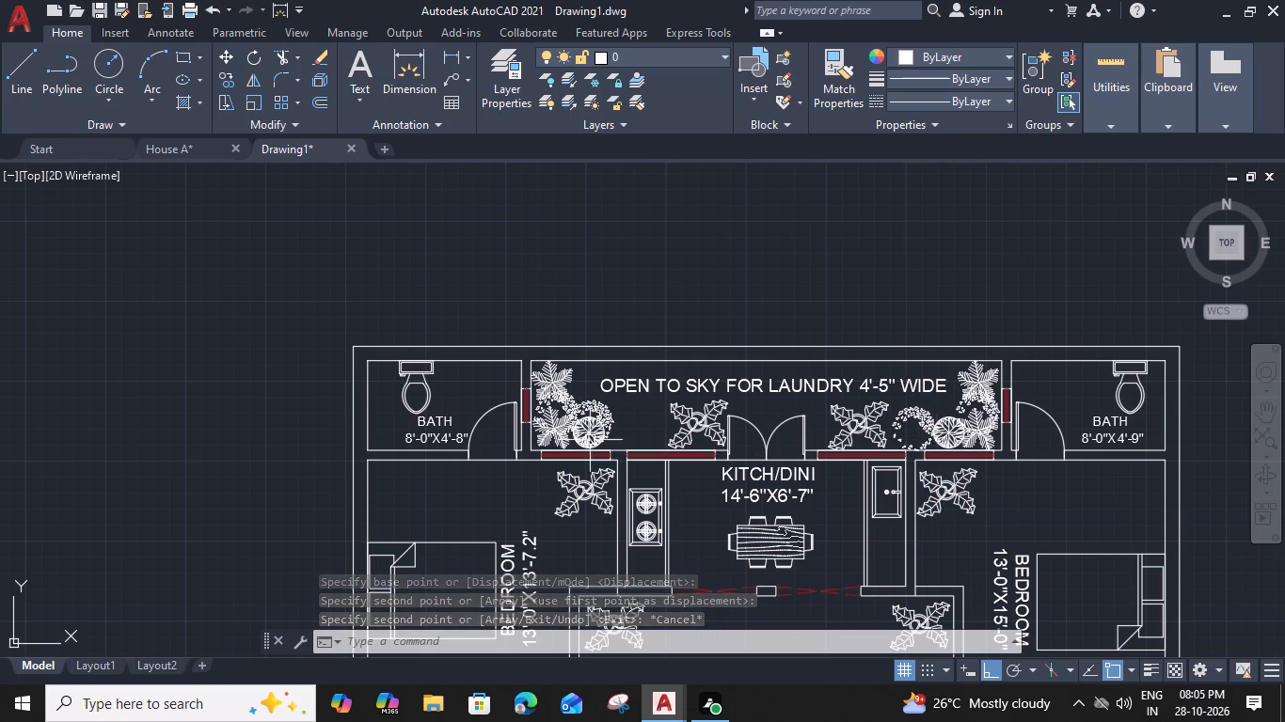
Insert the Chair - Desk and Table - Square Woodgrain 42 x 42 in. blocks outside the plan's southwest corner.
scroll(587, 443, "down", 2)
middle_click_drag(643, 496, 611, 307)
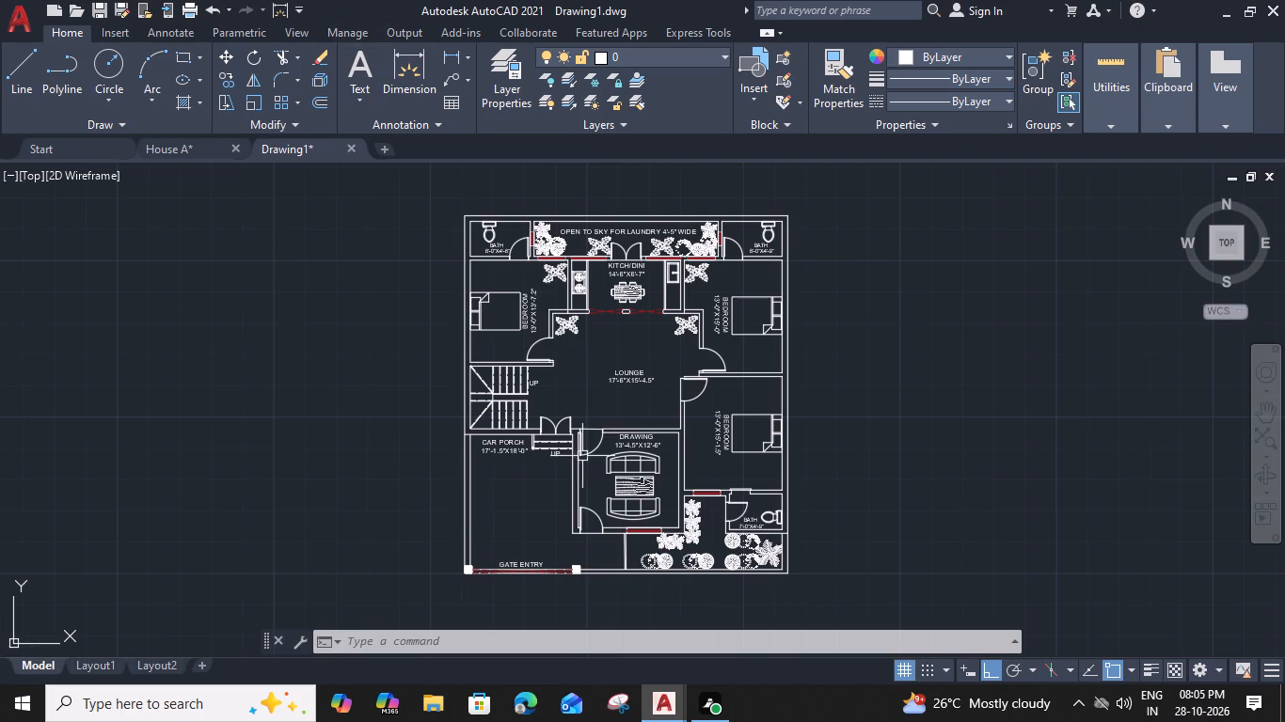
middle_click_drag(722, 413, 738, 417)
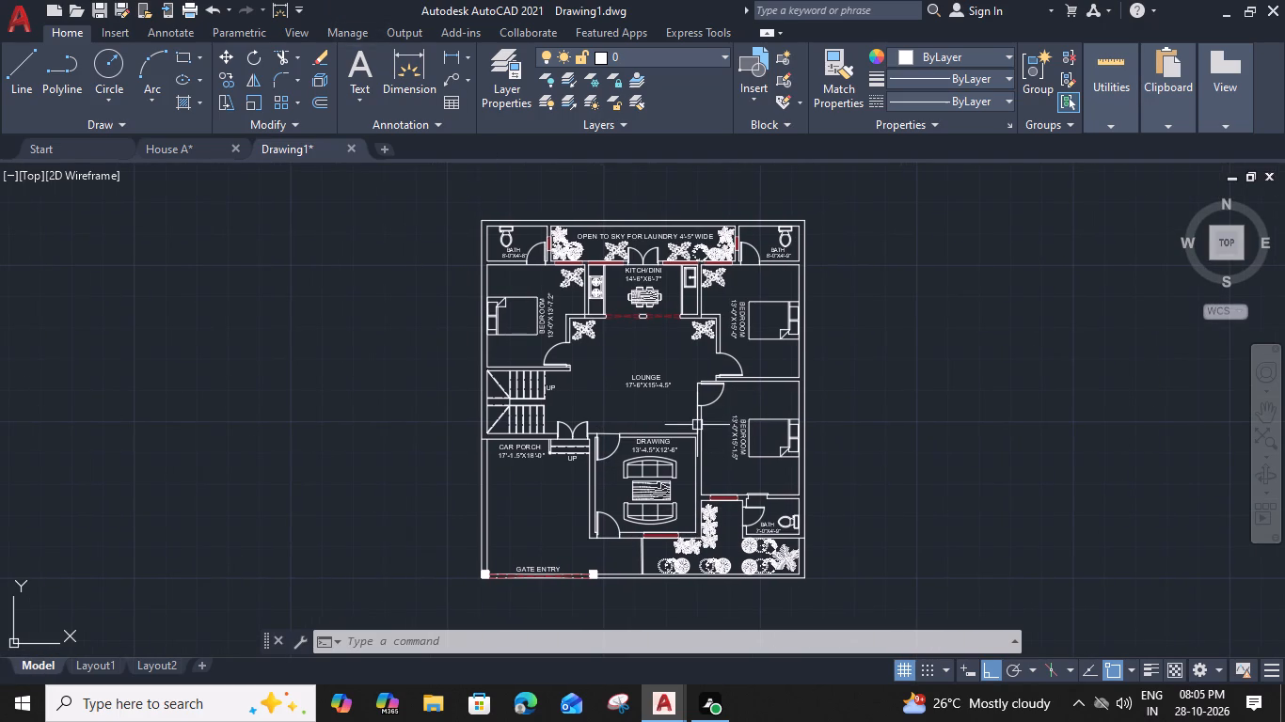
middle_click_drag(715, 475, 735, 463)
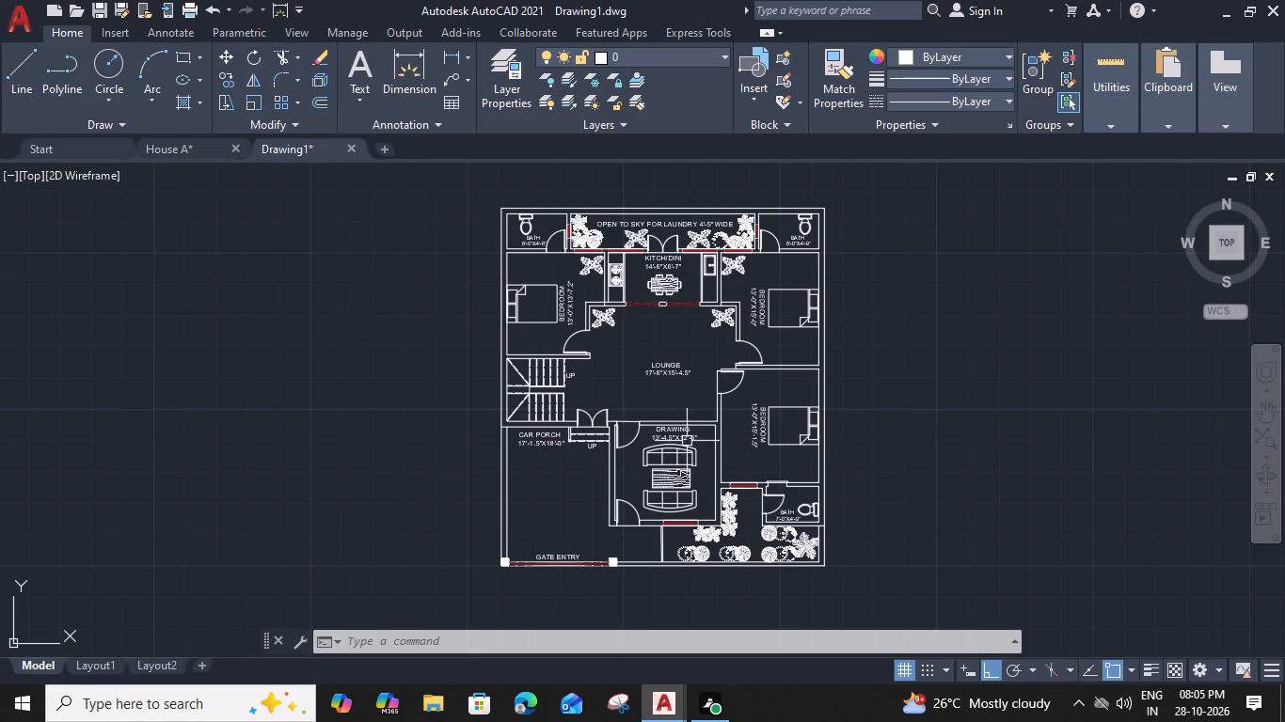
key("ctrl+2")
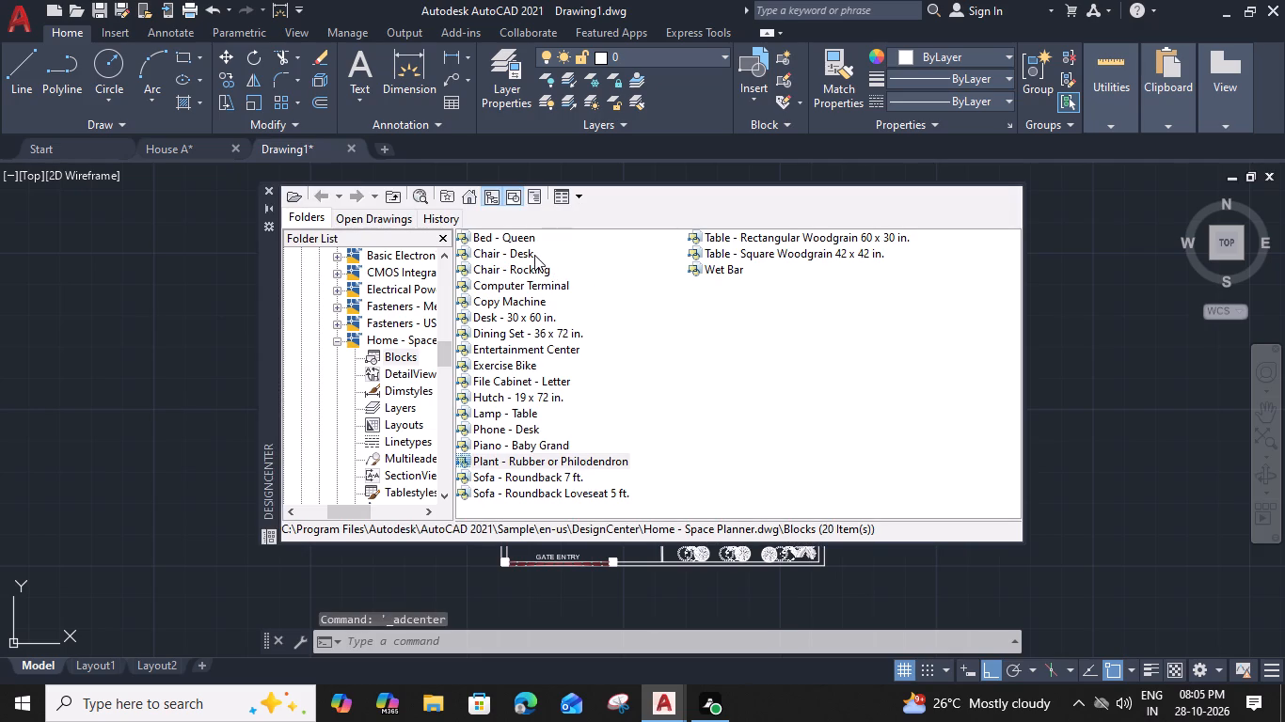
left_click_drag(534, 255, 432, 563)
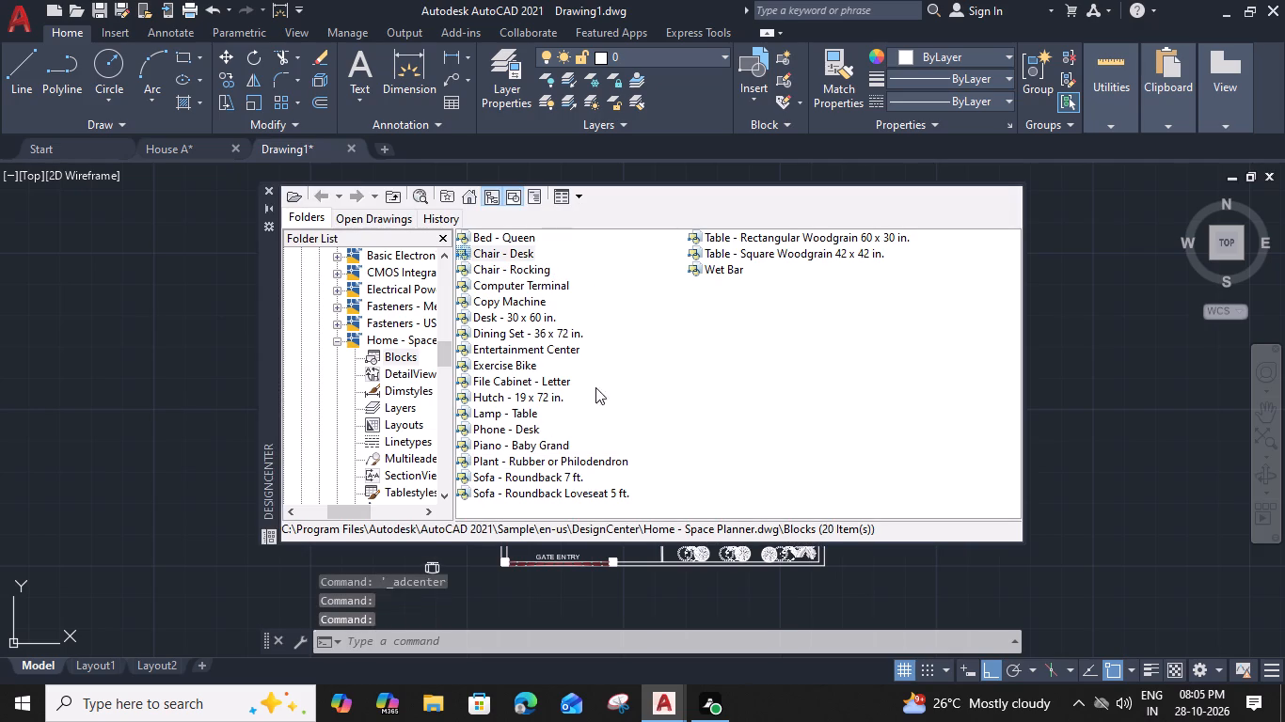
left_click_drag(763, 245, 482, 570)
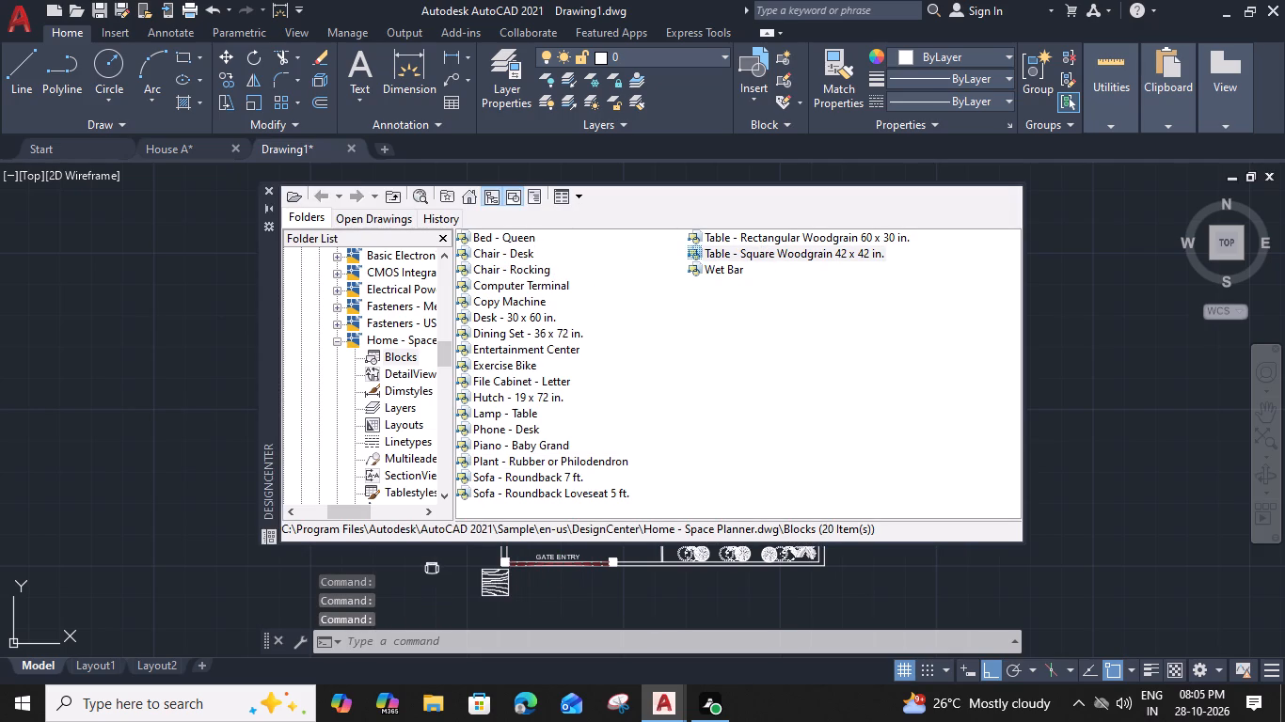
left_click_drag(482, 570, 472, 573)
left_click(266, 183)
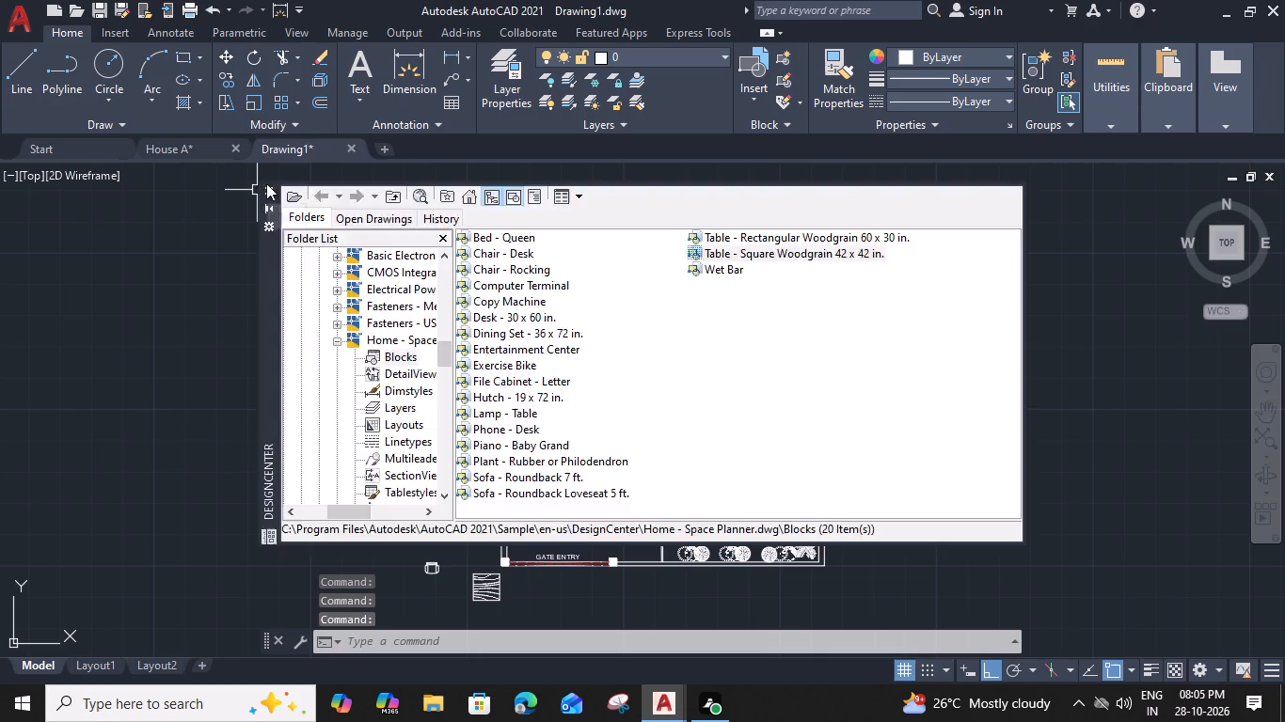
Rotate the desk chair 90 degrees counterclockwise so its back is on the west side.
left_click(423, 570)
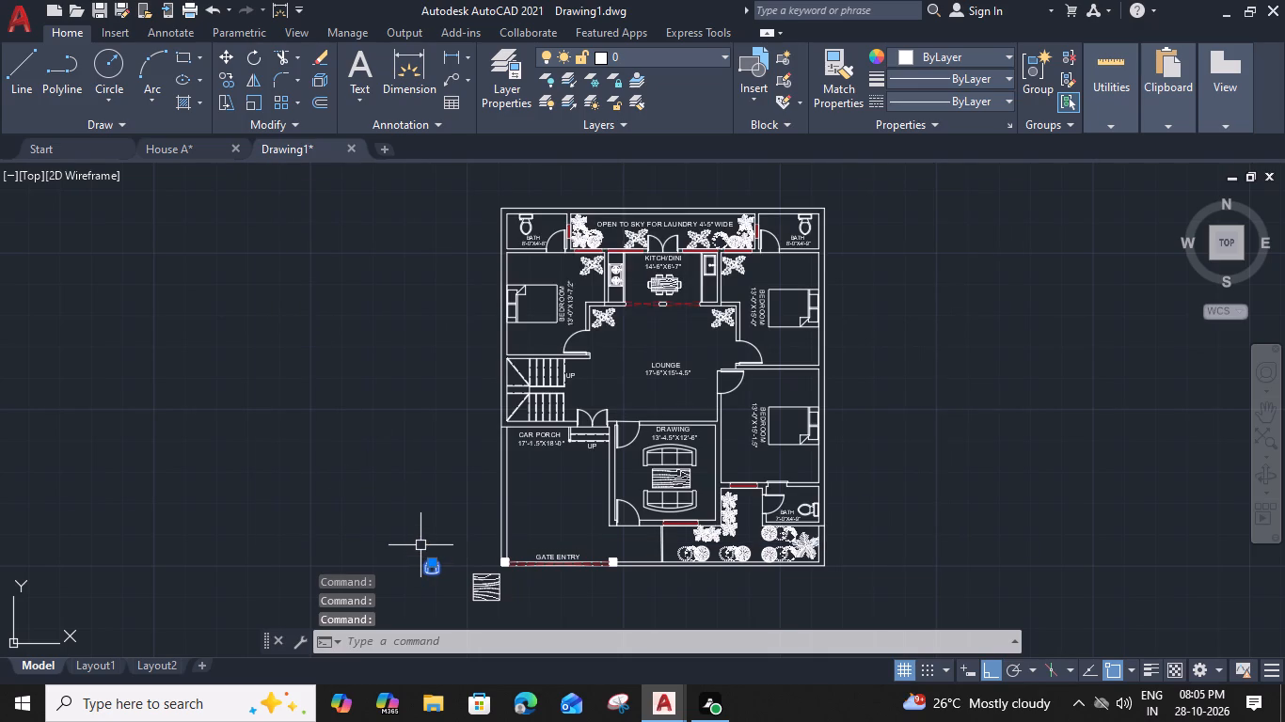
type("RO")
key("space")
middle_click_drag(434, 544, 463, 423)
scroll(463, 463, "up", 1)
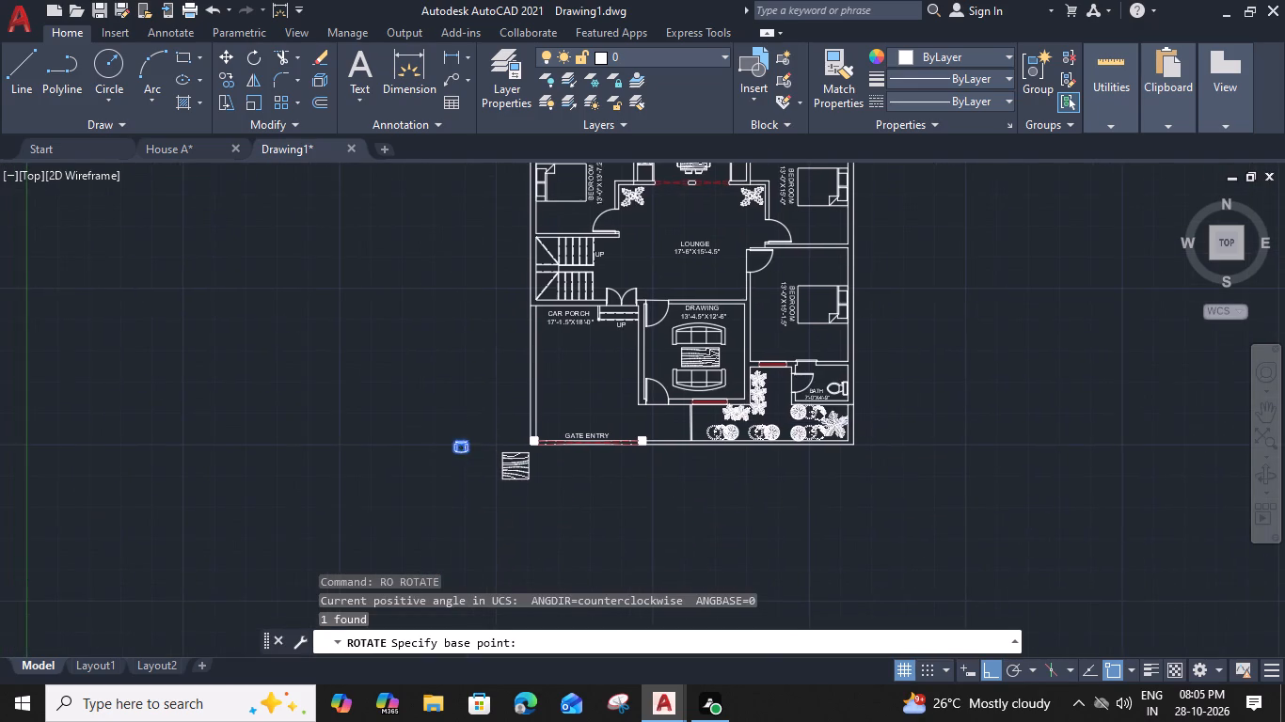
scroll(463, 466, "up", 2)
left_click(480, 367)
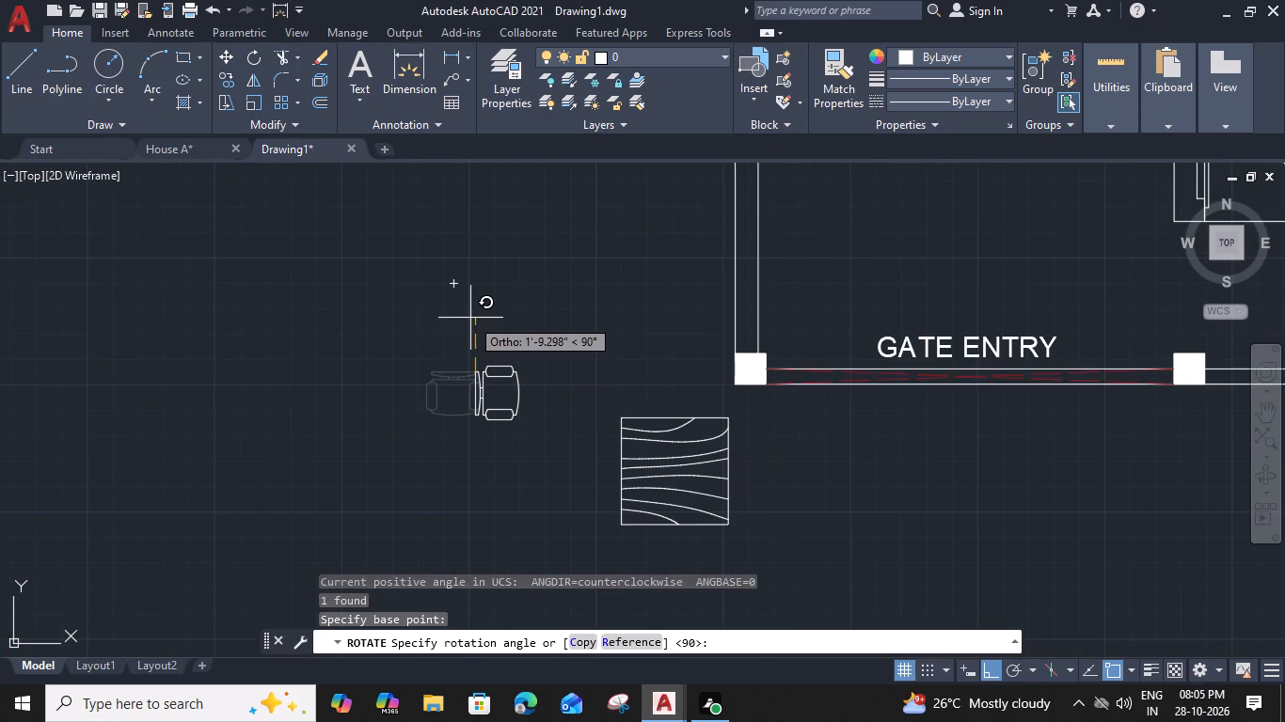
left_click(475, 321)
Copy the rotated desk chair straight south, leaving a gap between the two chairs.
left_click(526, 334)
left_click(457, 472)
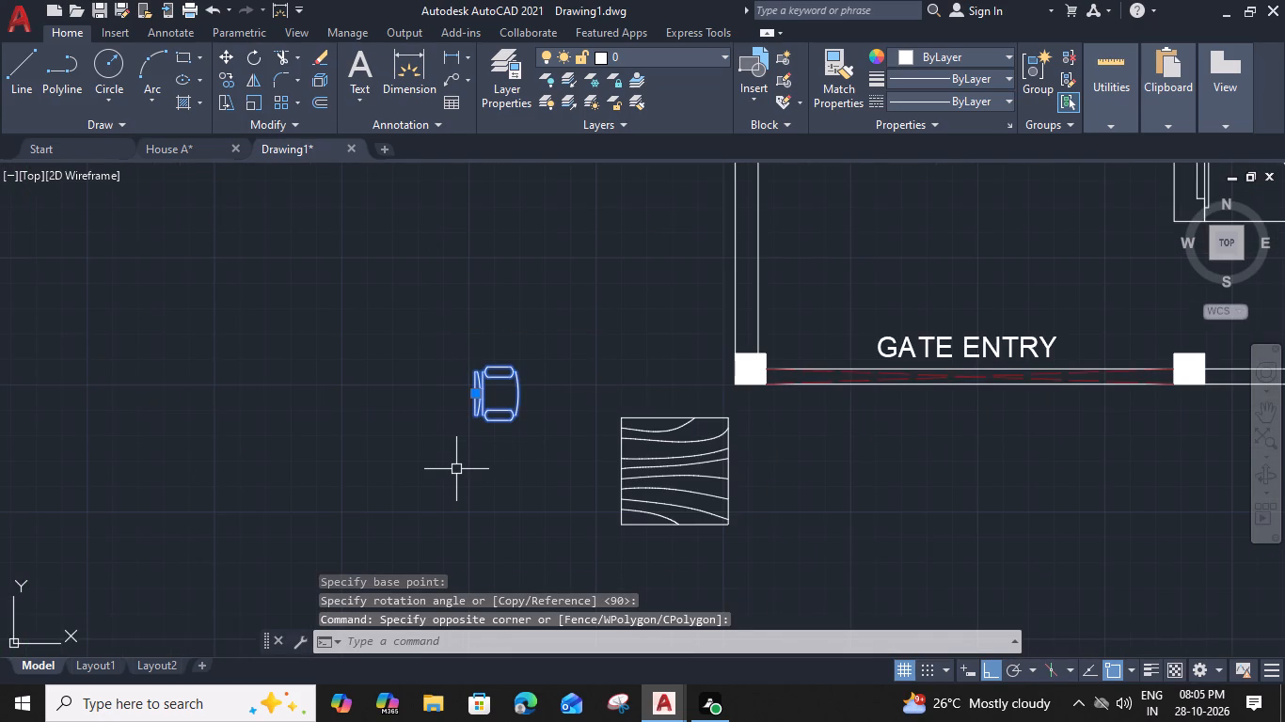
type("CO")
key("space")
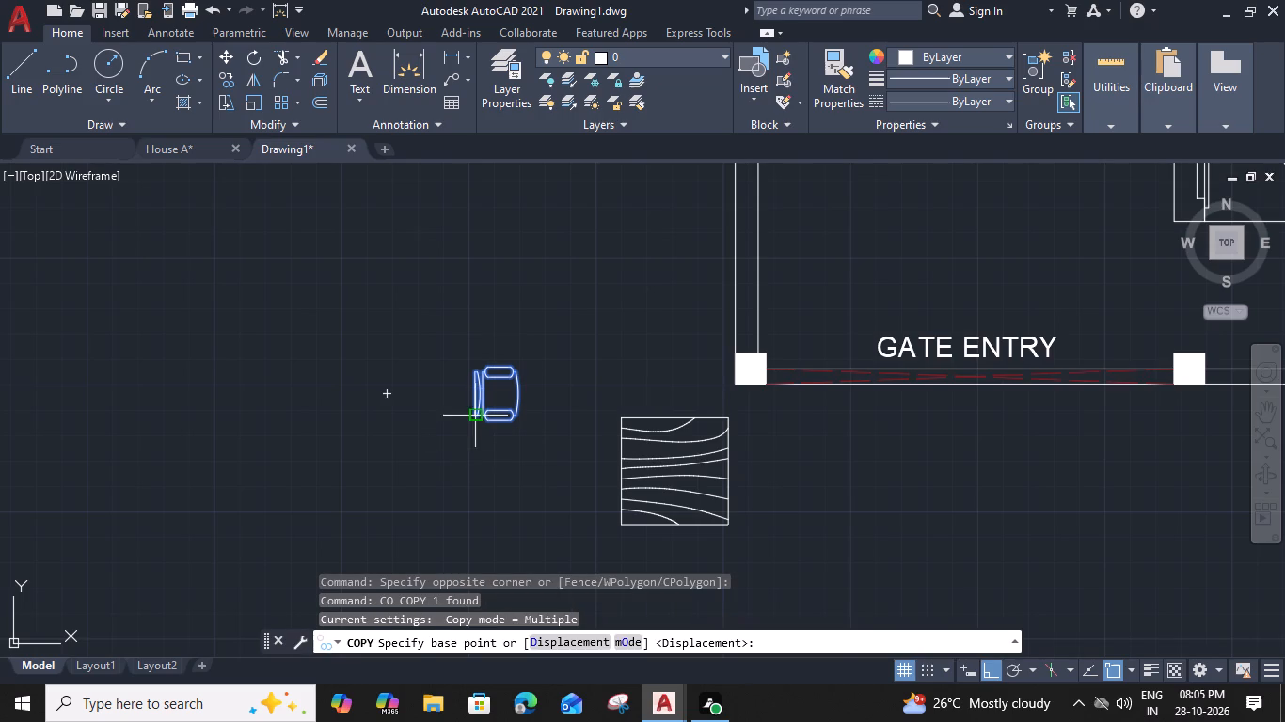
left_click_drag(473, 419, 472, 432)
left_click(460, 513)
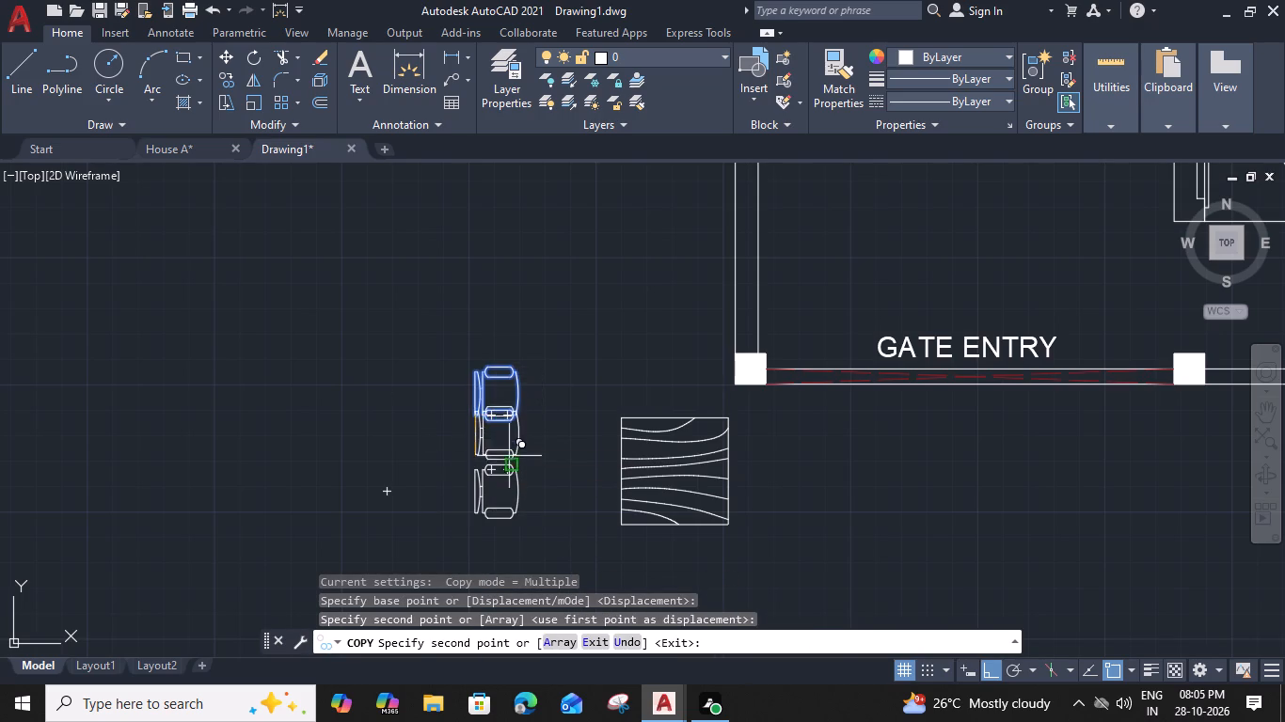
key("Escape")
Group the two desk chairs together.
left_click_drag(542, 334, 526, 361)
left_click(456, 555)
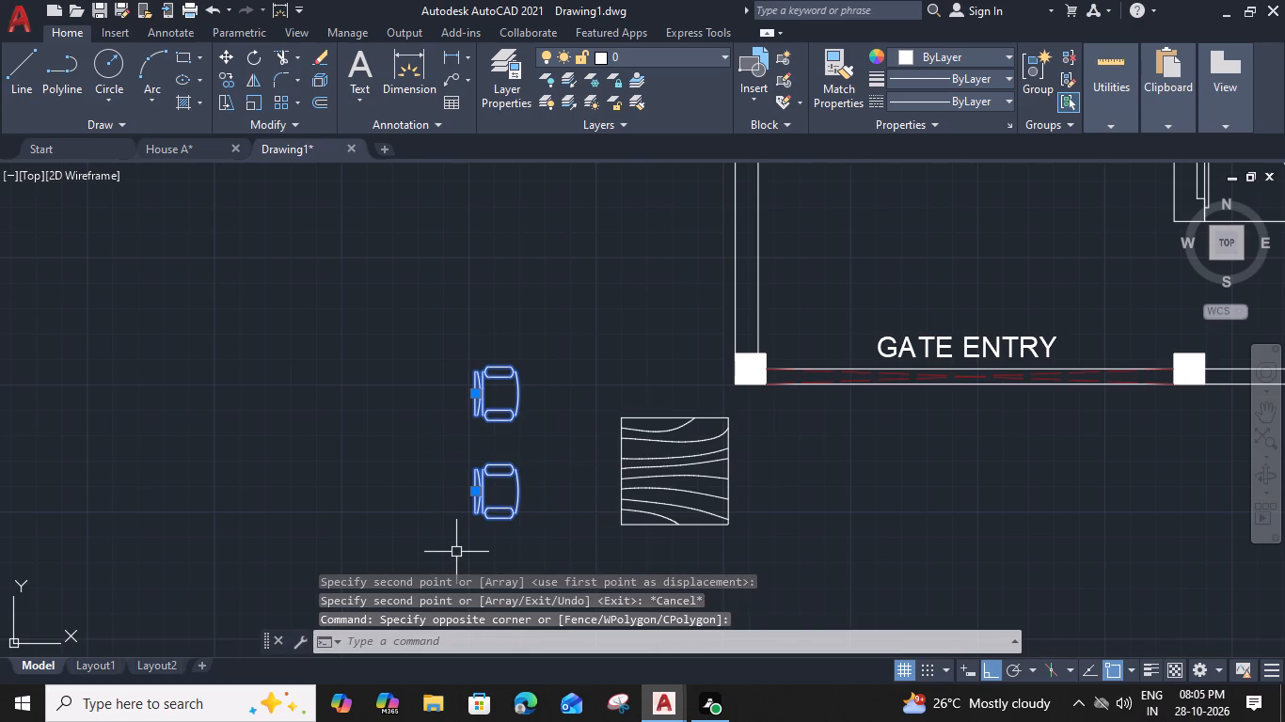
type("G")
key("space")
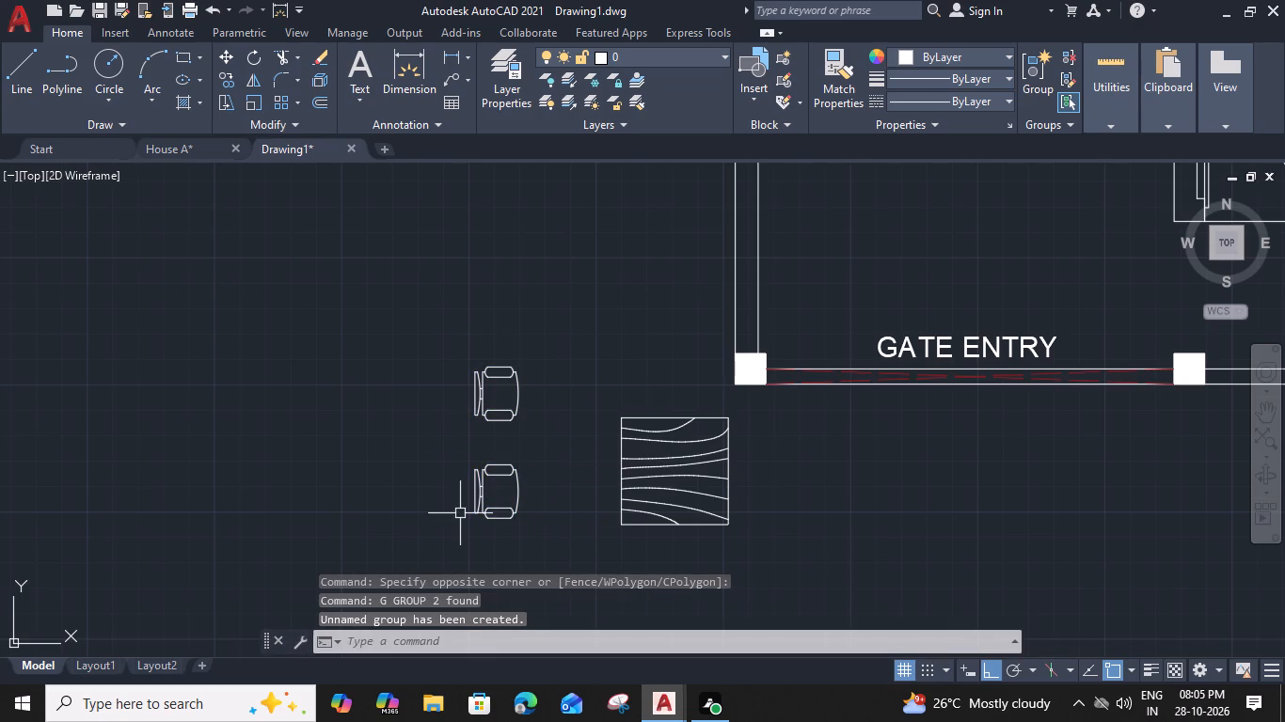
Move the grouped desk chairs into the southeast bedroom, with their backs against its west wall.
left_click(472, 499)
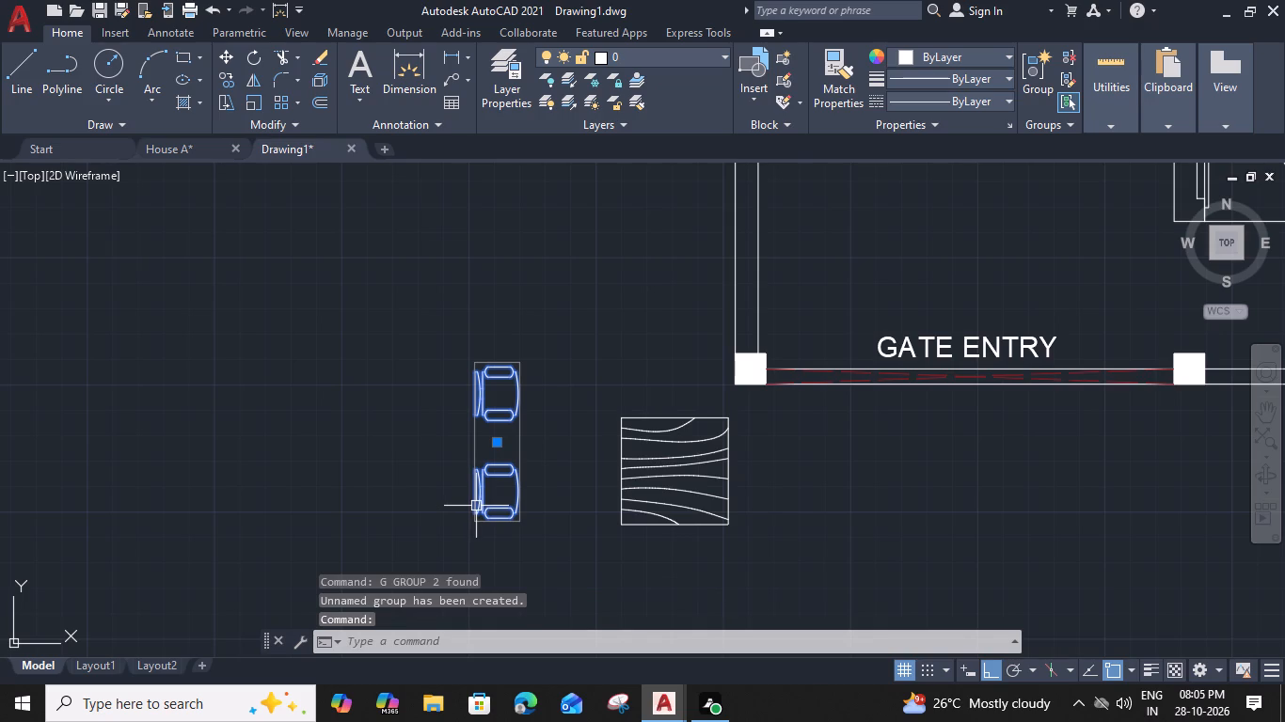
type("M")
key("space")
left_click(473, 518)
scroll(627, 497, "down", 2)
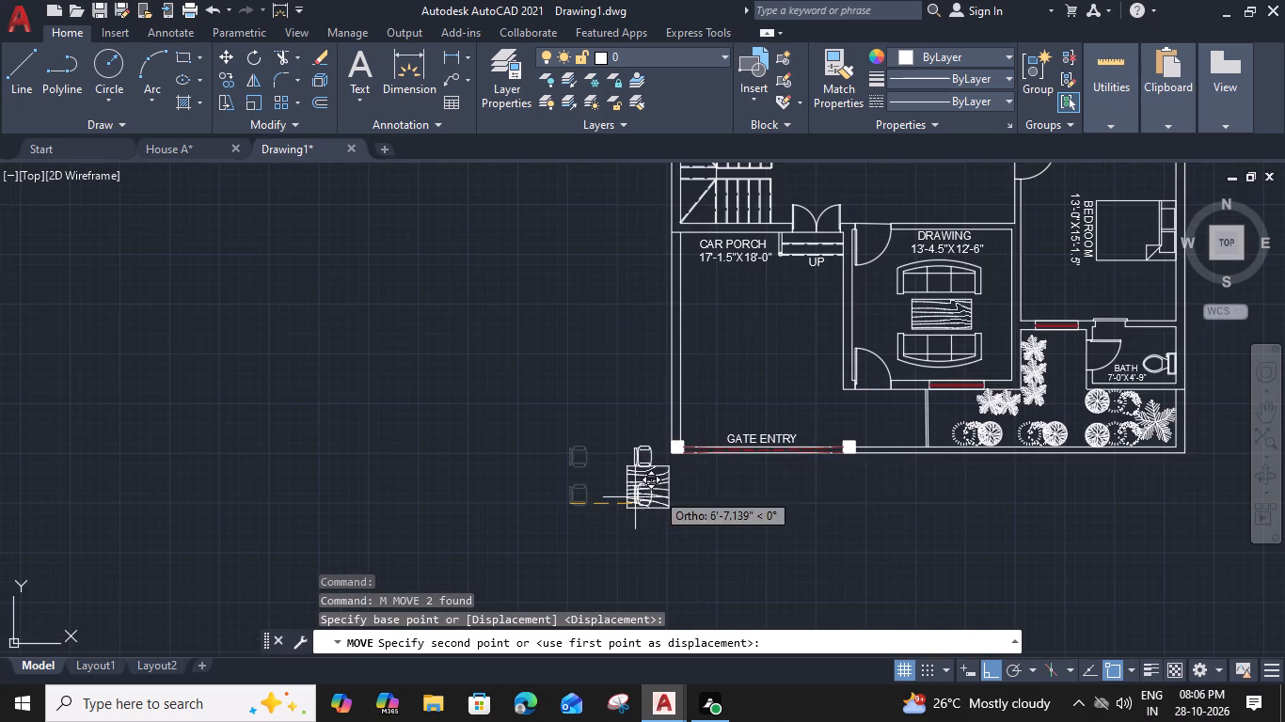
left_click(1023, 296)
Move the grouped desk chairs slightly east, clear of the southeast bedroom's west wall.
middle_click_drag(1091, 293, 990, 394)
scroll(949, 331, "up", 2)
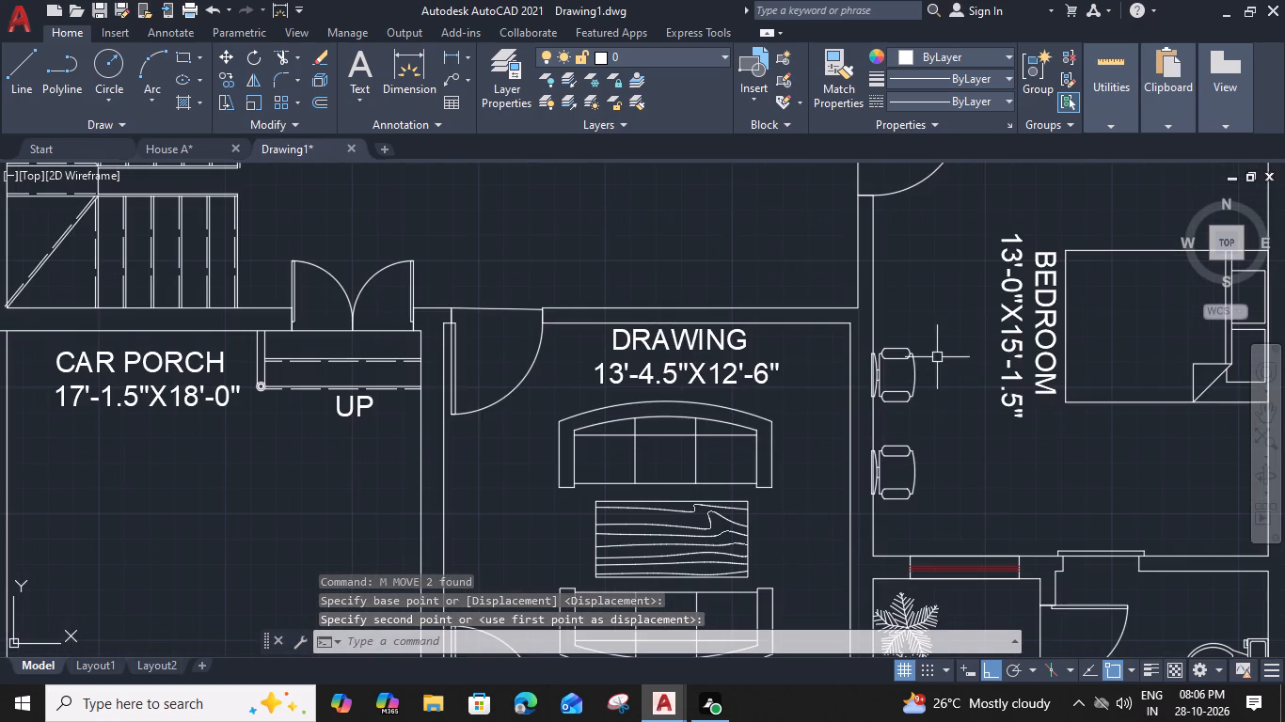
left_click(919, 367)
type("M")
key("space")
scroll(925, 422, "up", 2)
left_click(899, 362)
left_click(931, 369)
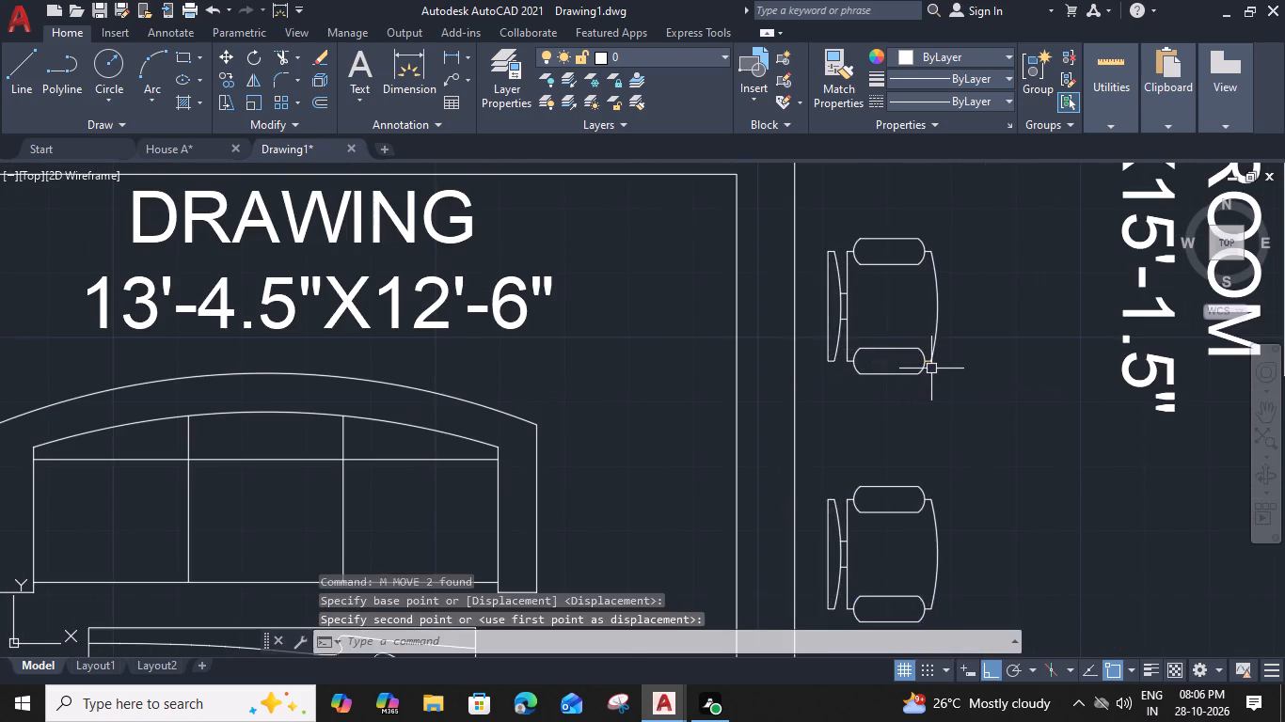
Copy the chair group north into the northeast bedroom, with the southern chair against the wall beside the lounge.
scroll(931, 369, "down", 2)
left_click(948, 343)
left_click(907, 409)
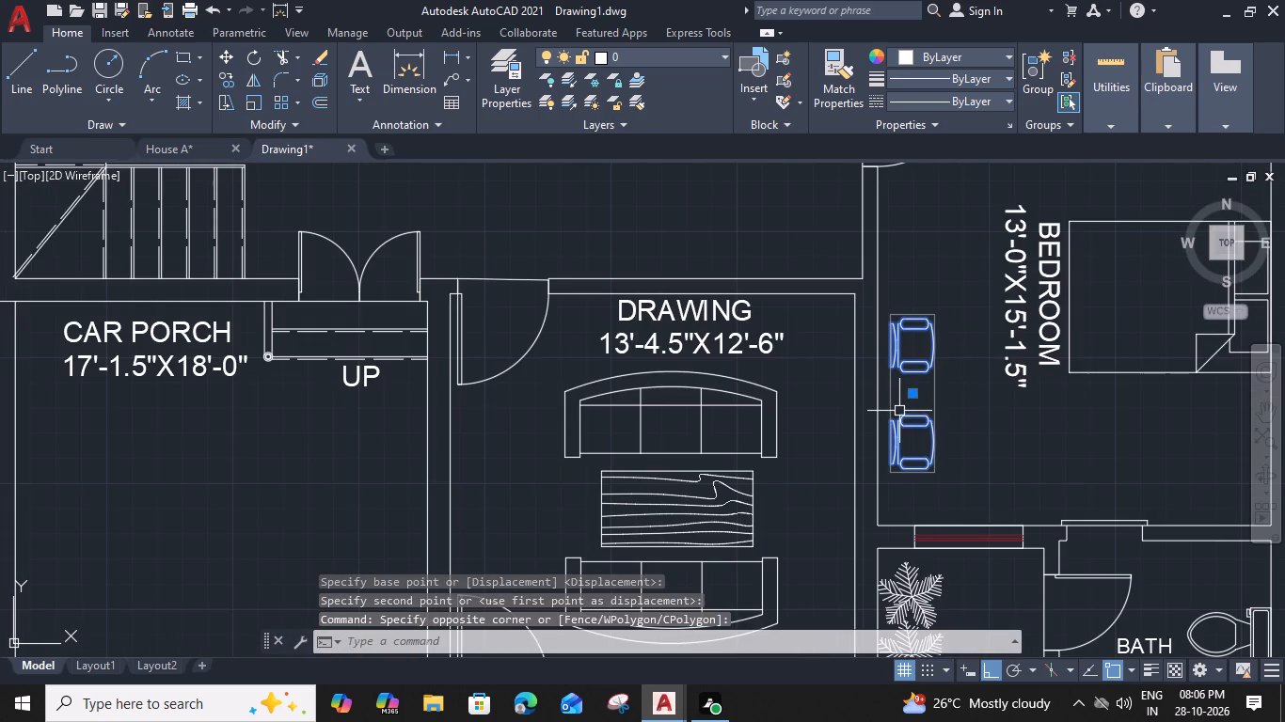
key("c")
key("o")
key("space")
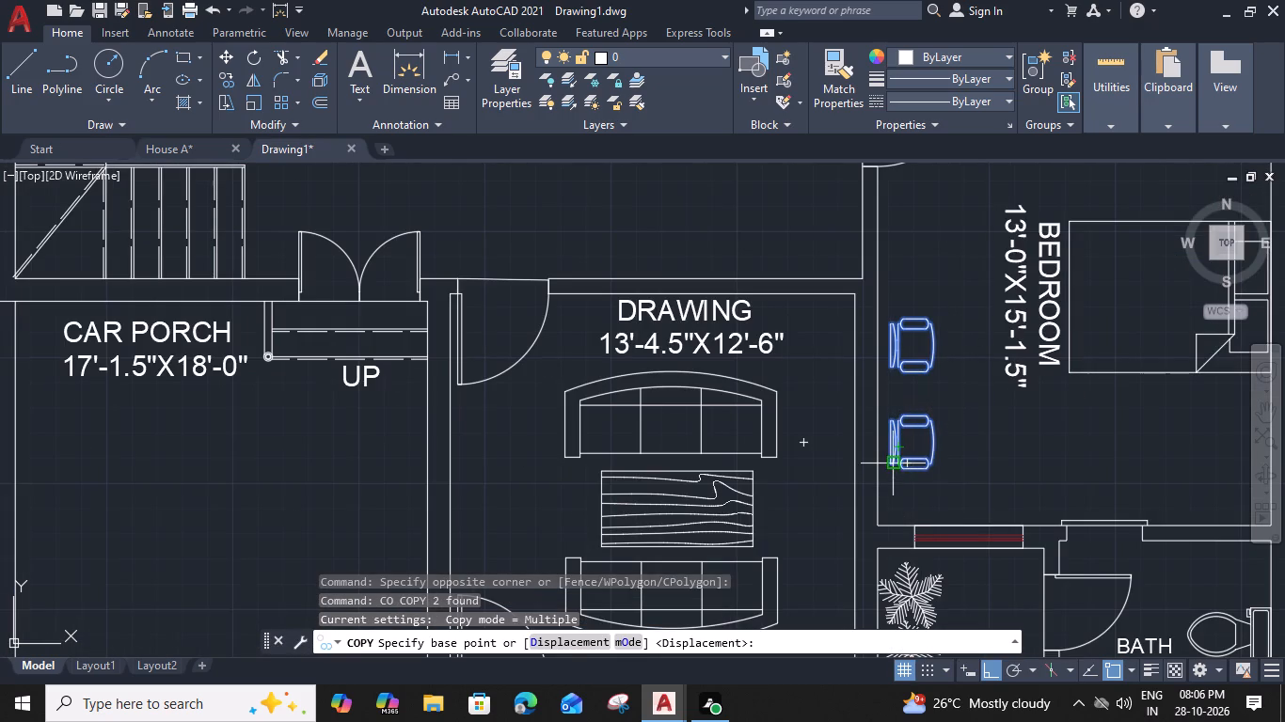
left_click(888, 465)
scroll(879, 371, "down", 2)
middle_click_drag(881, 304, 827, 596)
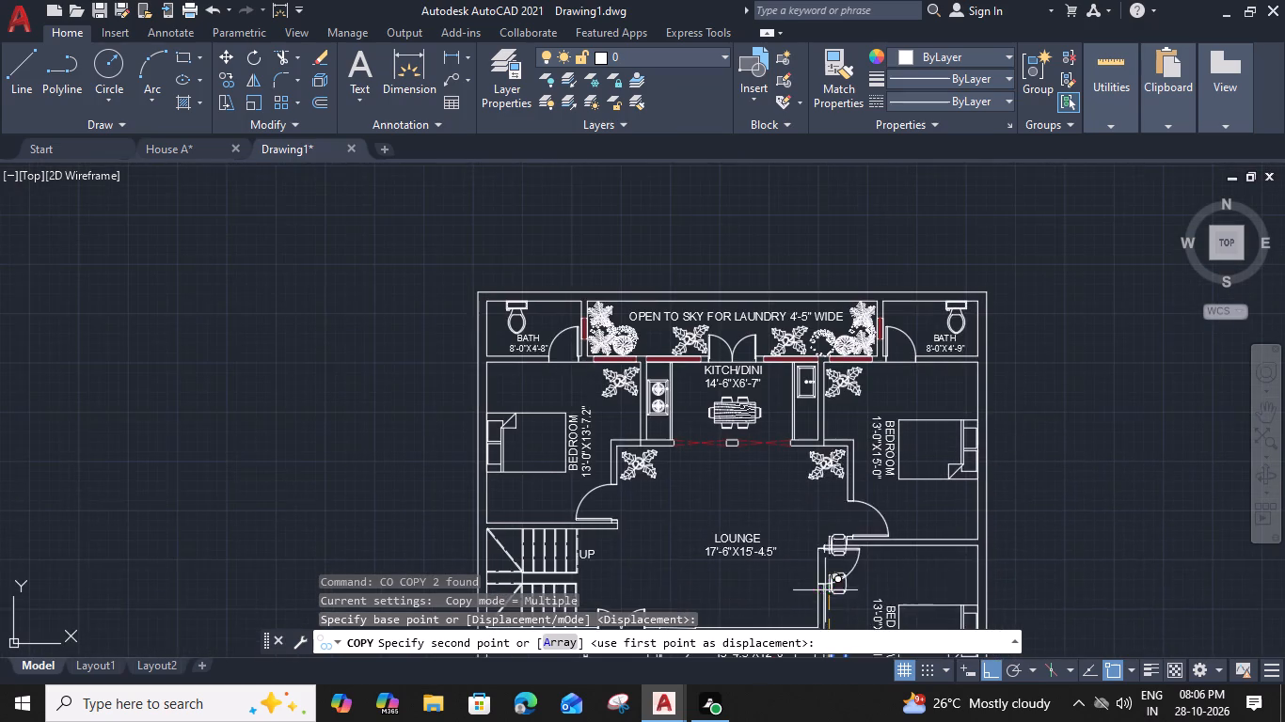
scroll(833, 477, "up", 2)
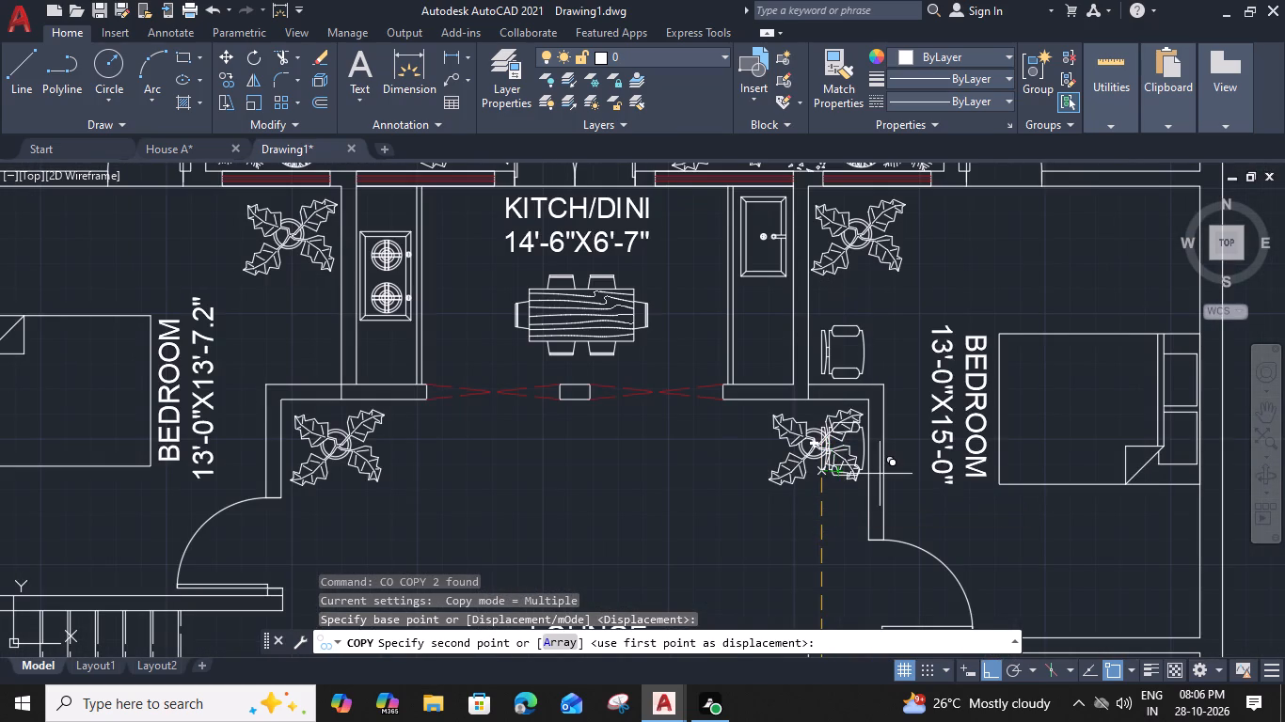
left_click(889, 446)
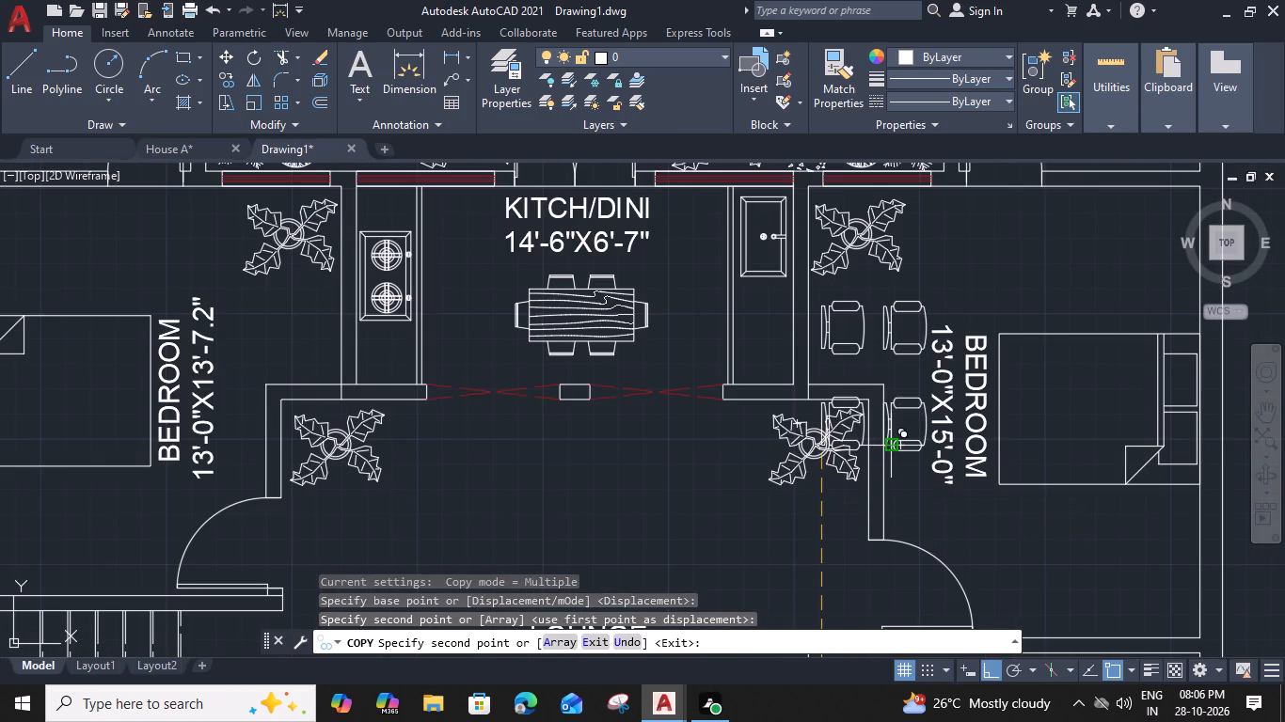
key("Escape")
Ungroup the copied pair of desk chairs in the northeast bedroom.
left_click(887, 360)
left_click(878, 330)
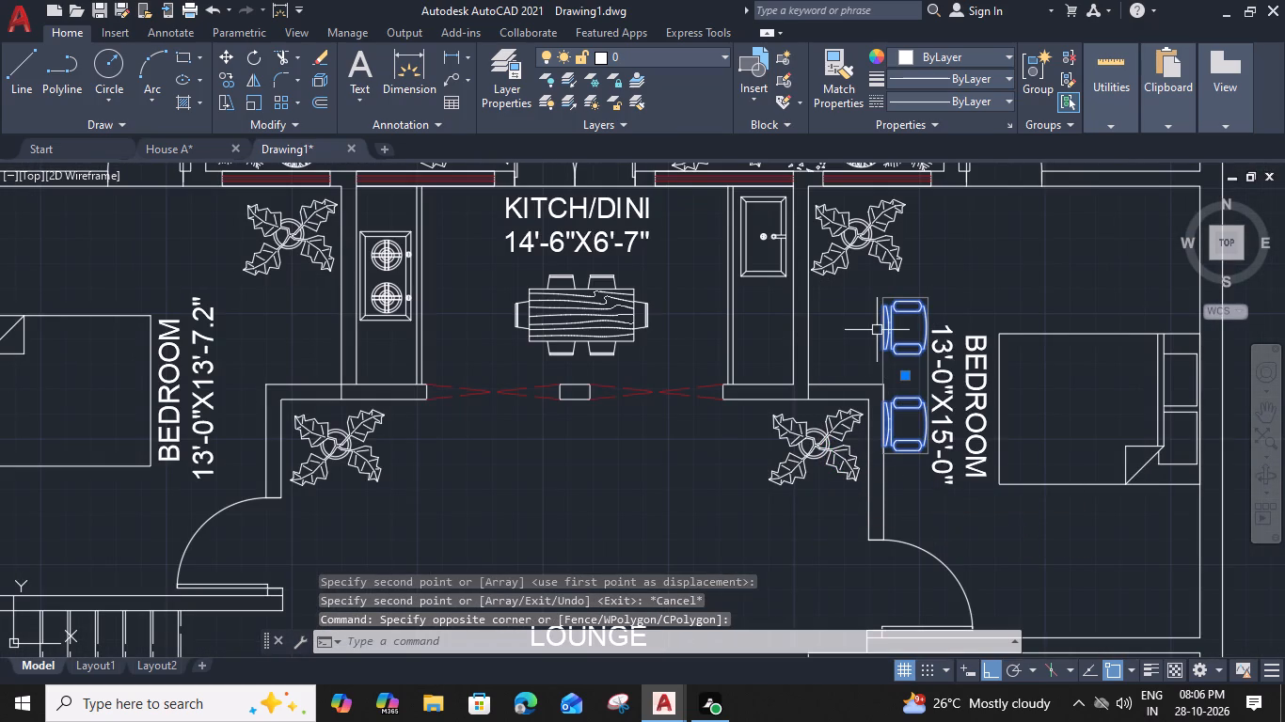
key("u")
key("n")
key("g")
key("space")
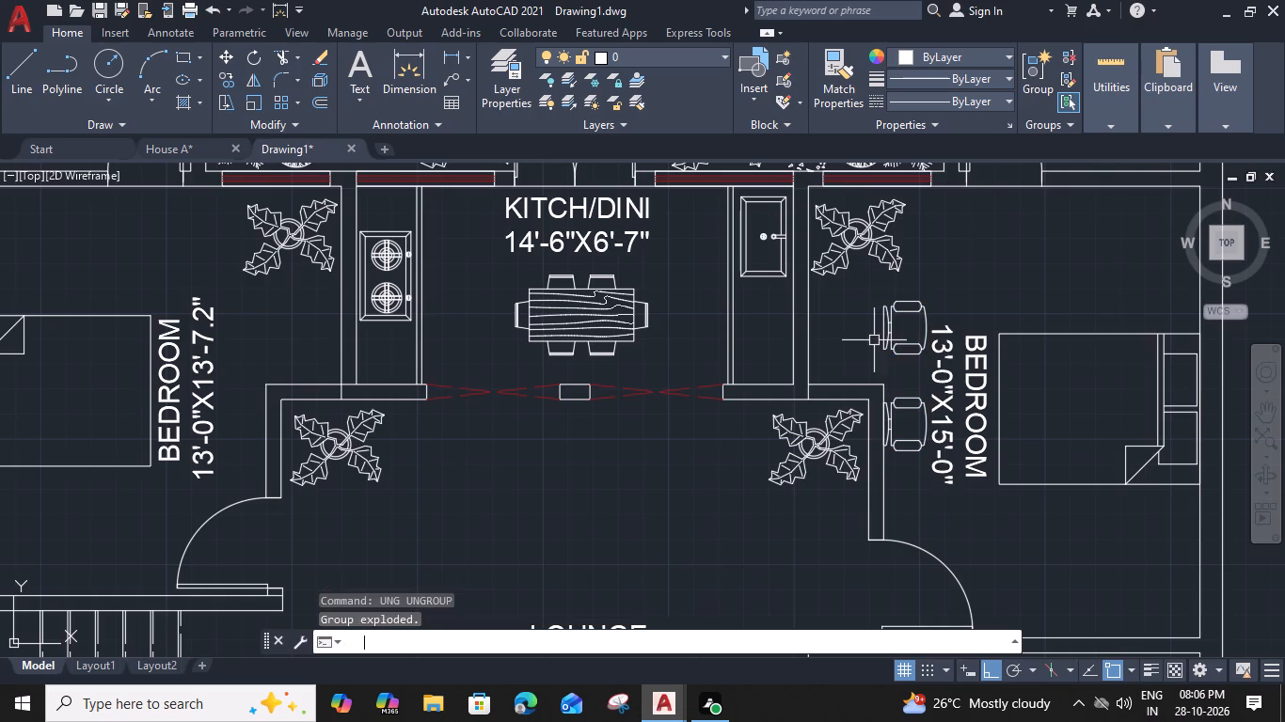
Move the northeast bedroom's northern desk chair west into the wall recess, south of the plant.
left_click(915, 301)
type("M")
key("space")
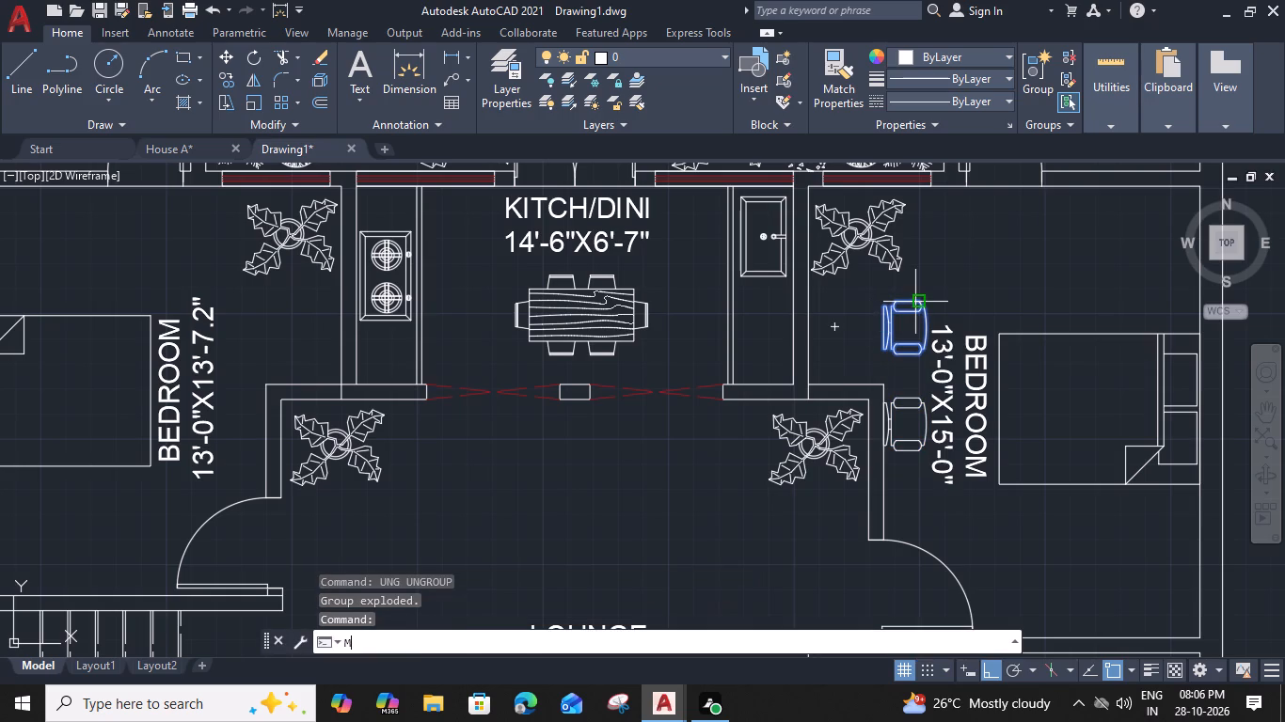
scroll(920, 302, "up", 2)
left_click(831, 366)
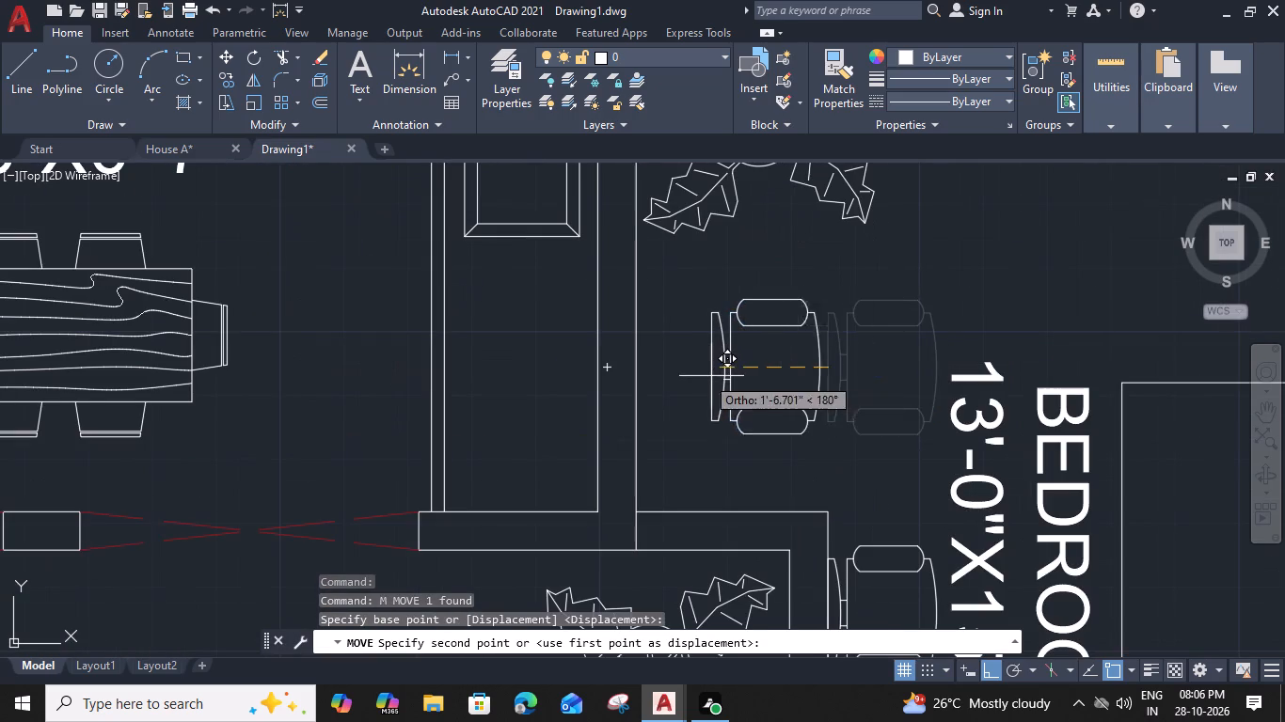
left_click(689, 376)
Move the northeast bedroom's southern desk chair straight north until it sits just northeast of the other chair.
left_click(923, 552)
key("m")
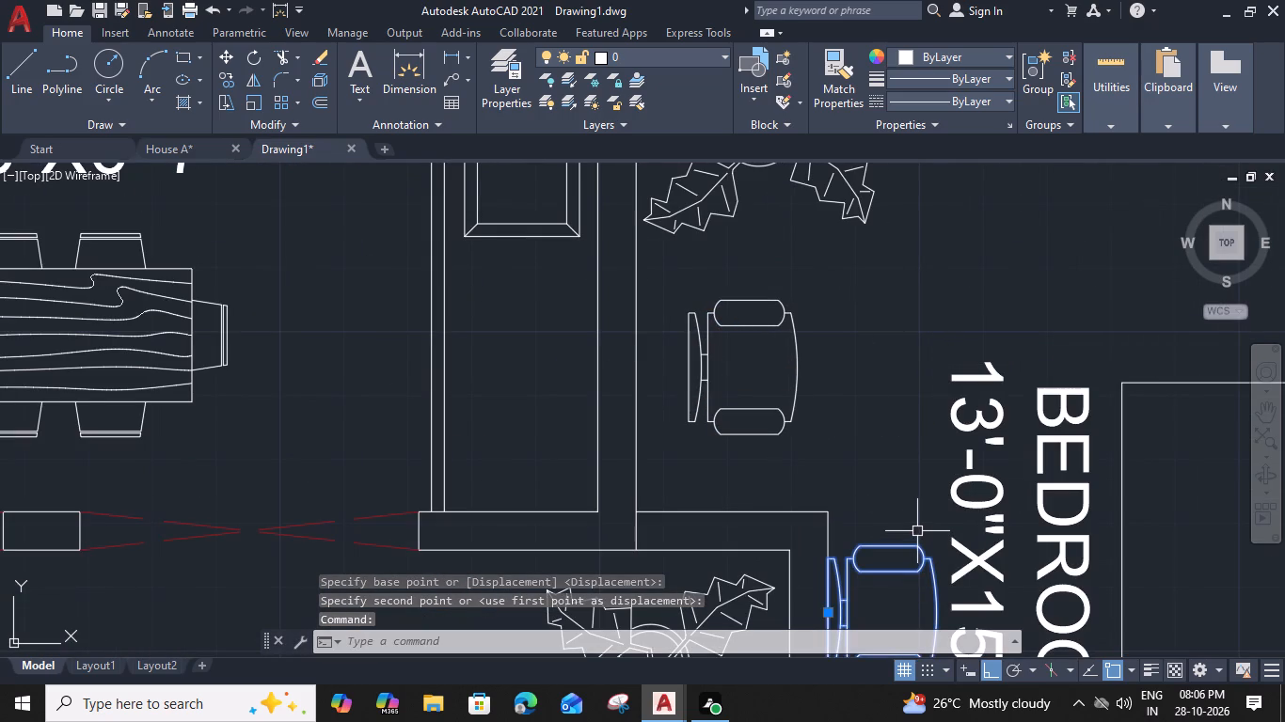
key("space")
left_click_drag(919, 546, 918, 534)
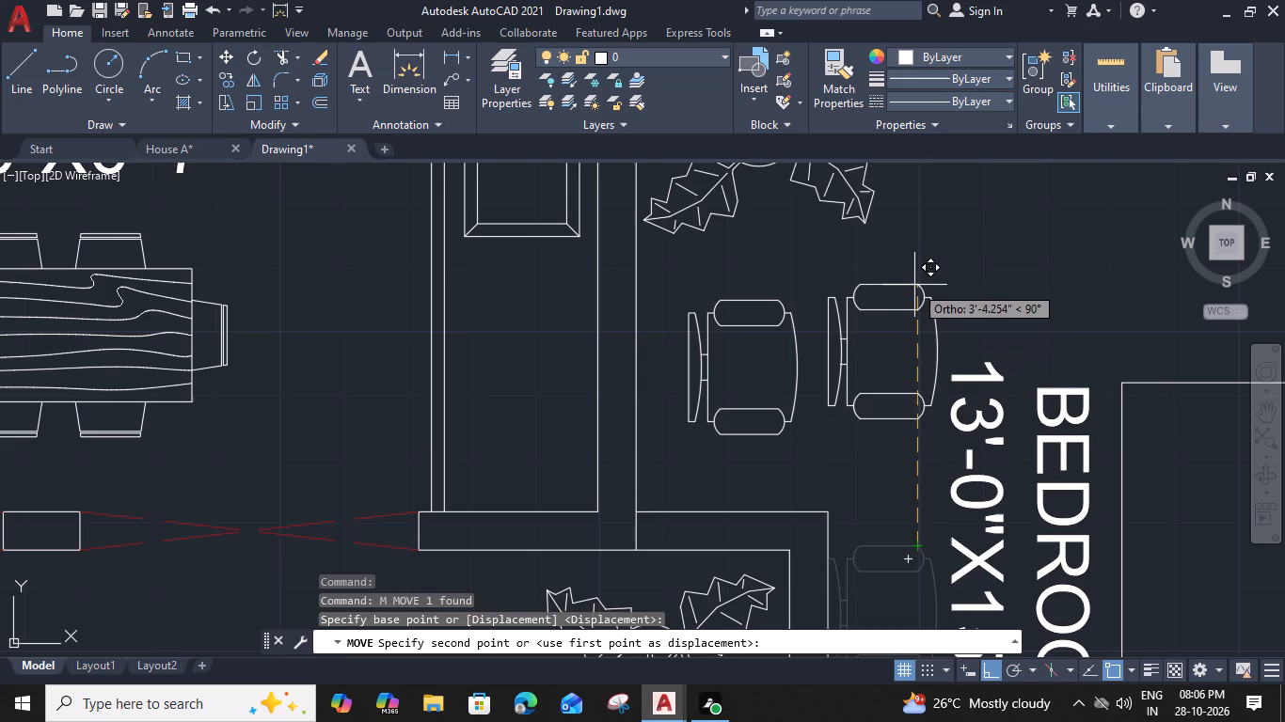
left_click(914, 253)
Rotate the eastern desk chair to 270 degrees about its northeast armrest corner, with its back to the north.
left_click(914, 253)
left_click(863, 280)
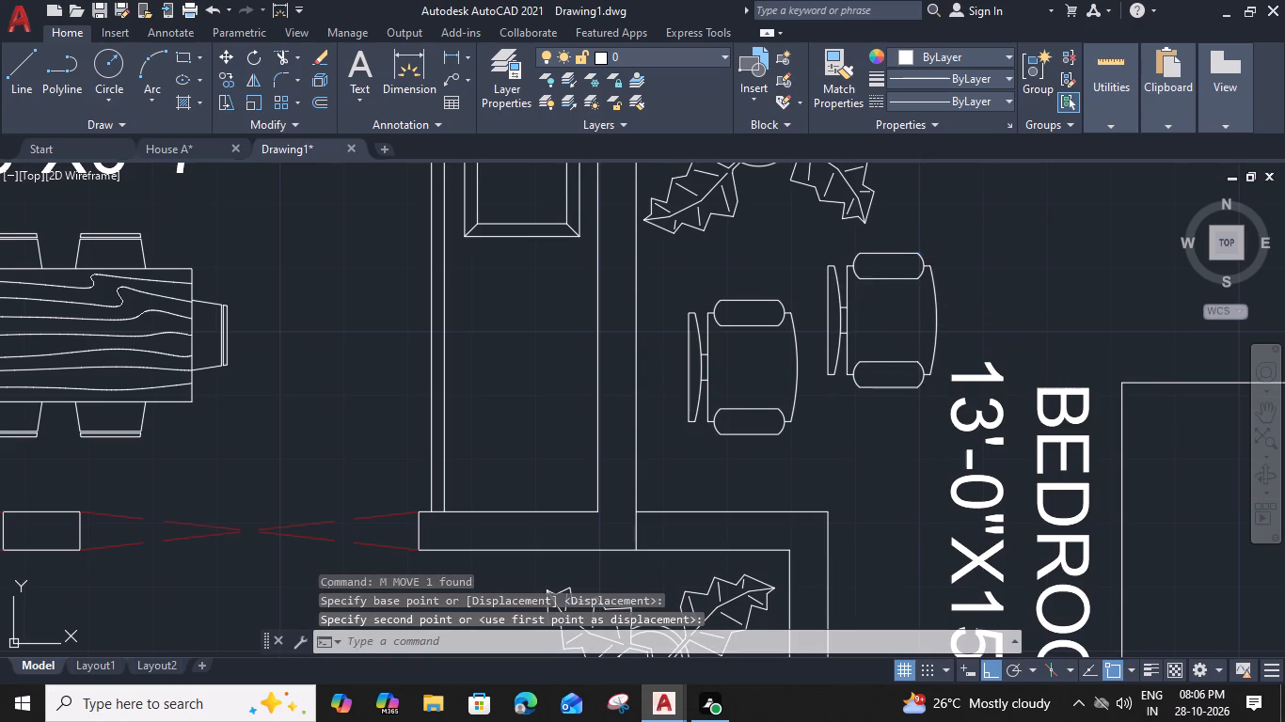
type("RO")
key("space")
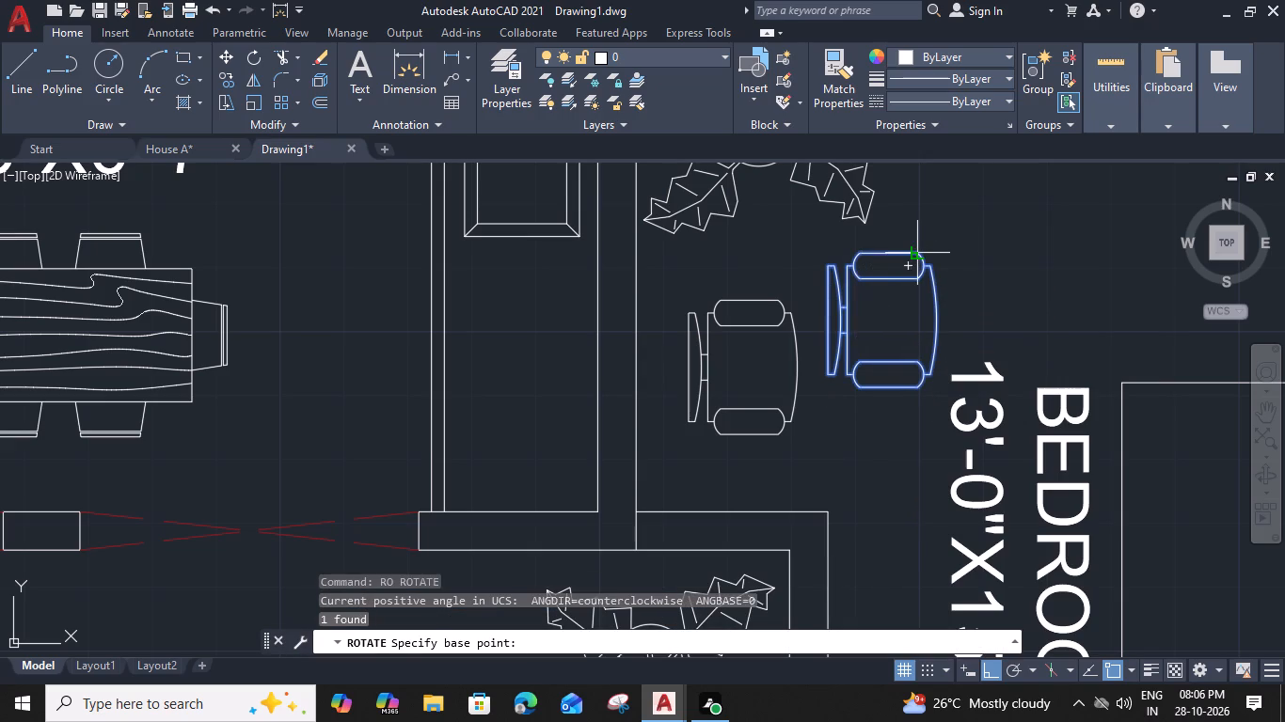
left_click(916, 254)
scroll(925, 298, "up", 2)
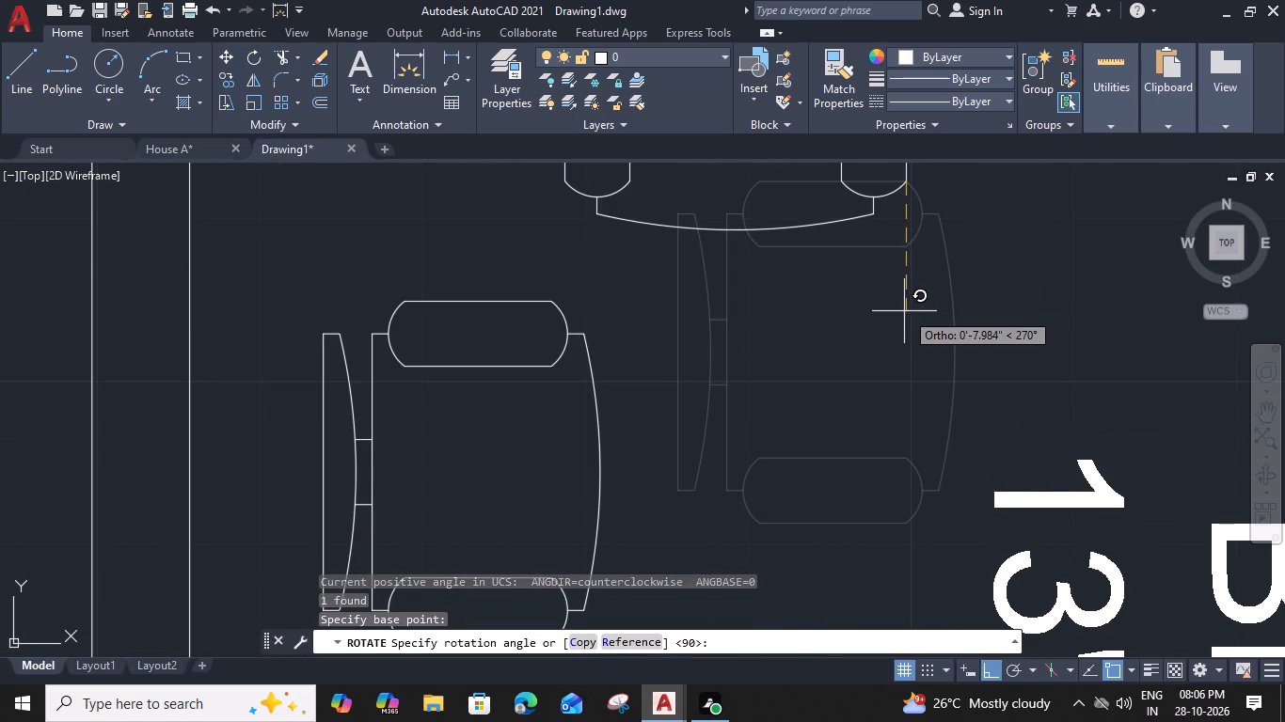
left_click(906, 311)
Move the rotated desk chair in the northeast bedroom straight east, clear of the potted plant's leaves.
scroll(906, 311, "down", 2)
middle_click_drag(906, 312, 847, 460)
left_click_drag(875, 361, 874, 363)
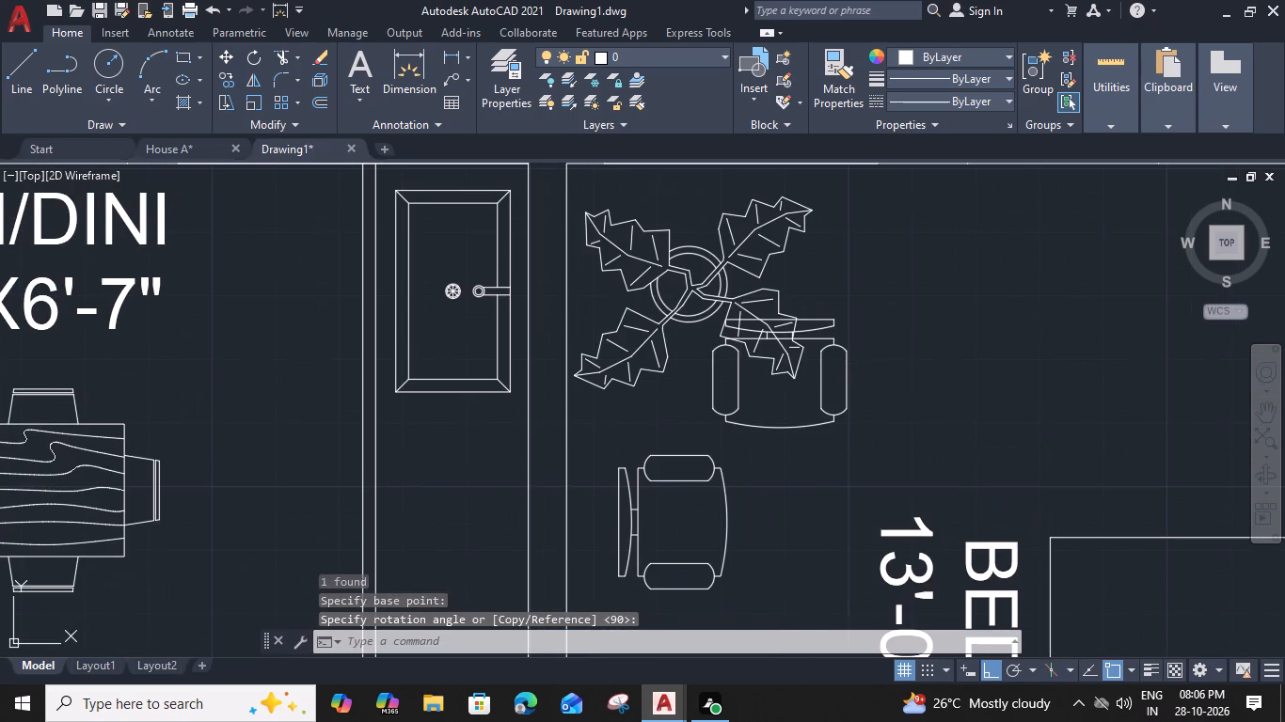
left_click_drag(874, 363, 843, 399)
left_click(803, 443)
key("m")
key("space")
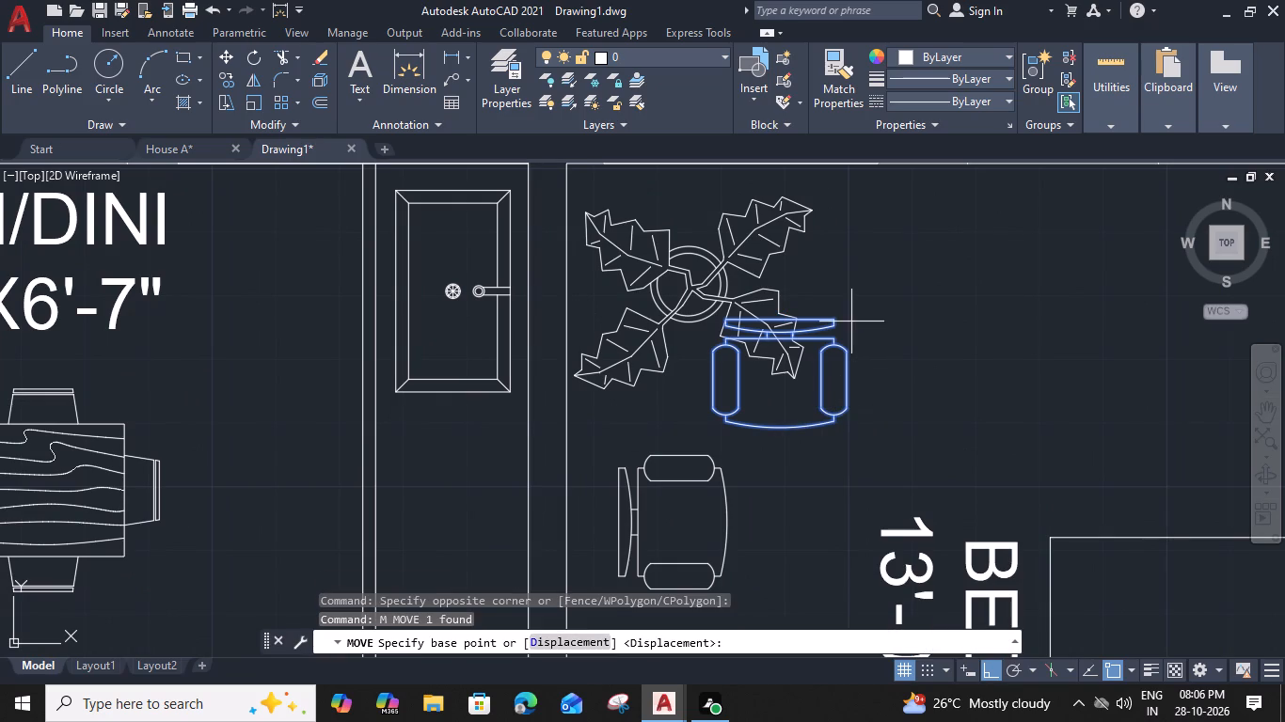
left_click(837, 320)
left_click_drag(965, 324, 944, 329)
Move the same desk chair straight north until its back sits just south of the bedroom's north wall.
middle_click_drag(893, 321, 827, 390)
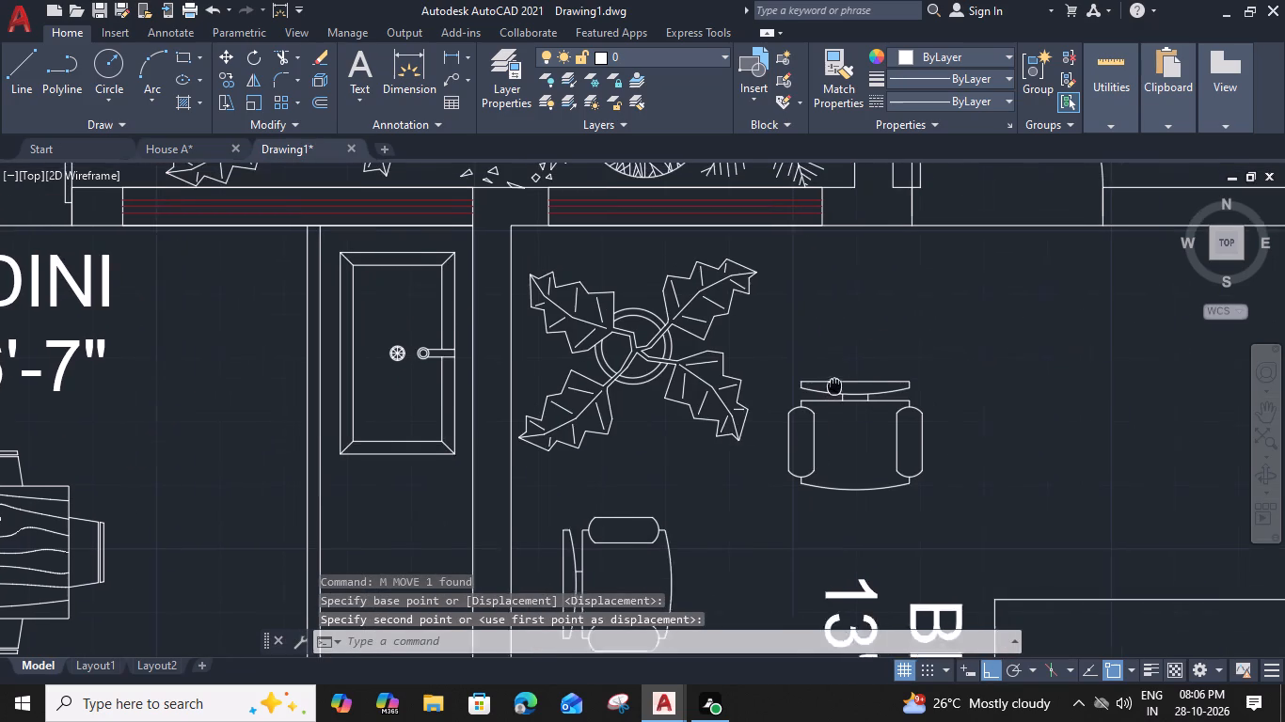
middle_click_drag(827, 390, 824, 393)
left_click(835, 389)
type("M")
key("space")
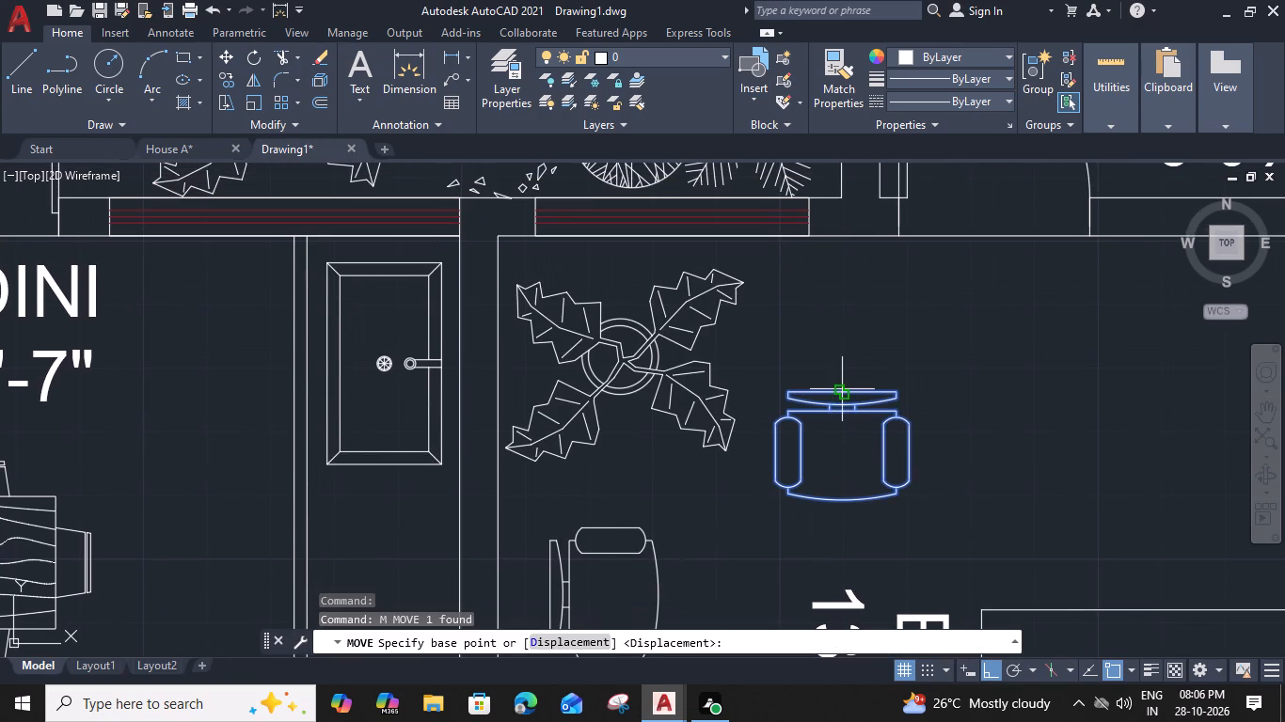
left_click(843, 390)
left_click(835, 264)
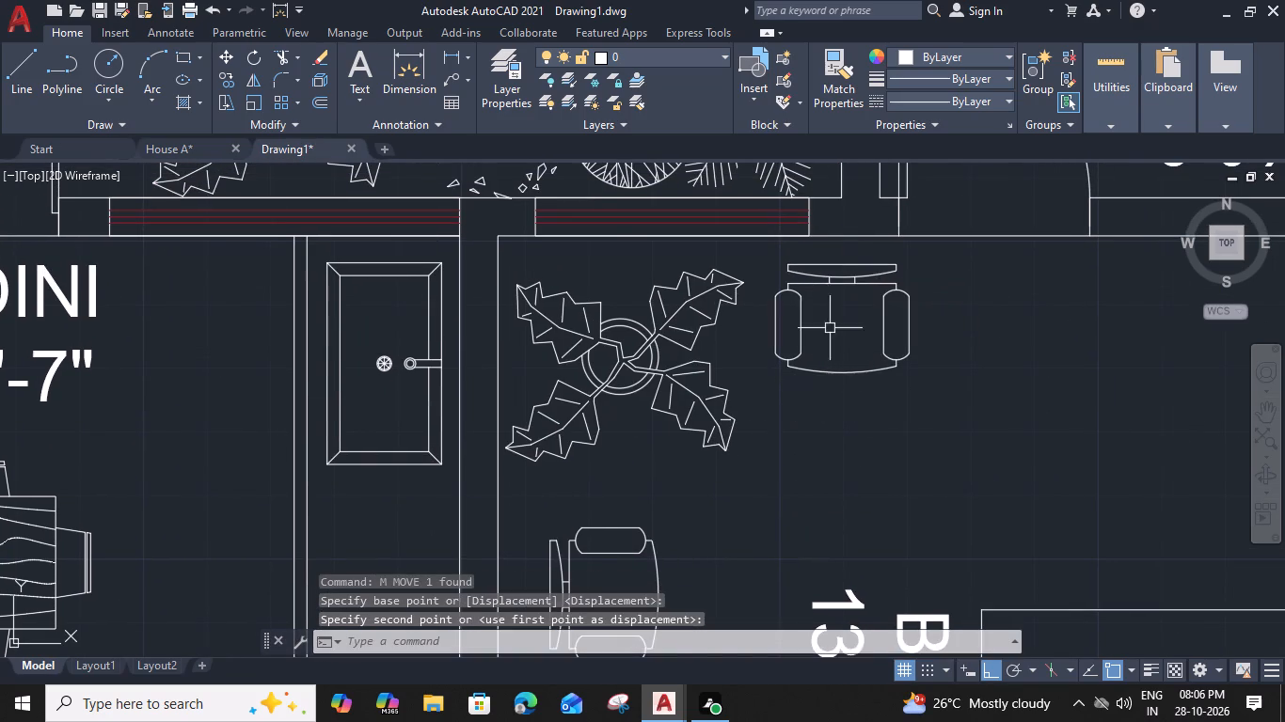
Copy the northeast bedroom's western desk chair straight west into the northwest bedroom, south of the potted plant.
scroll(830, 333, "down", 3)
middle_click_drag(829, 468, 820, 426)
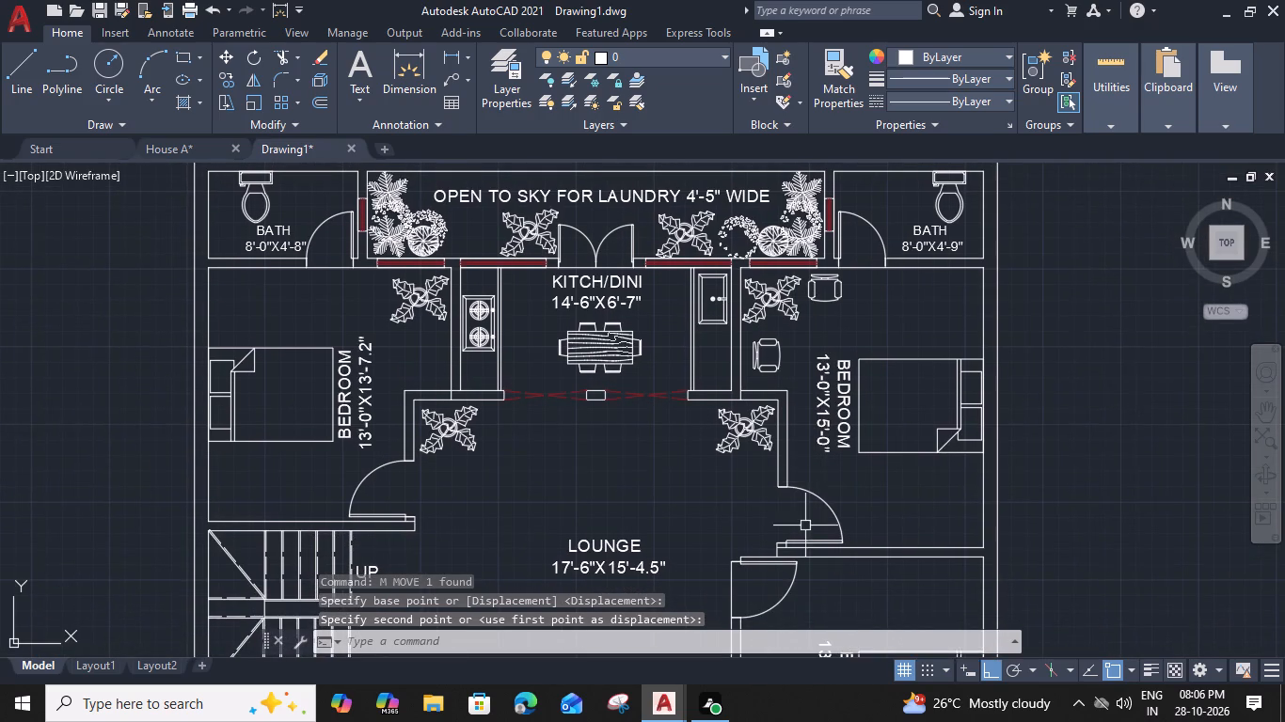
middle_click_drag(805, 530, 842, 505)
left_click(816, 323)
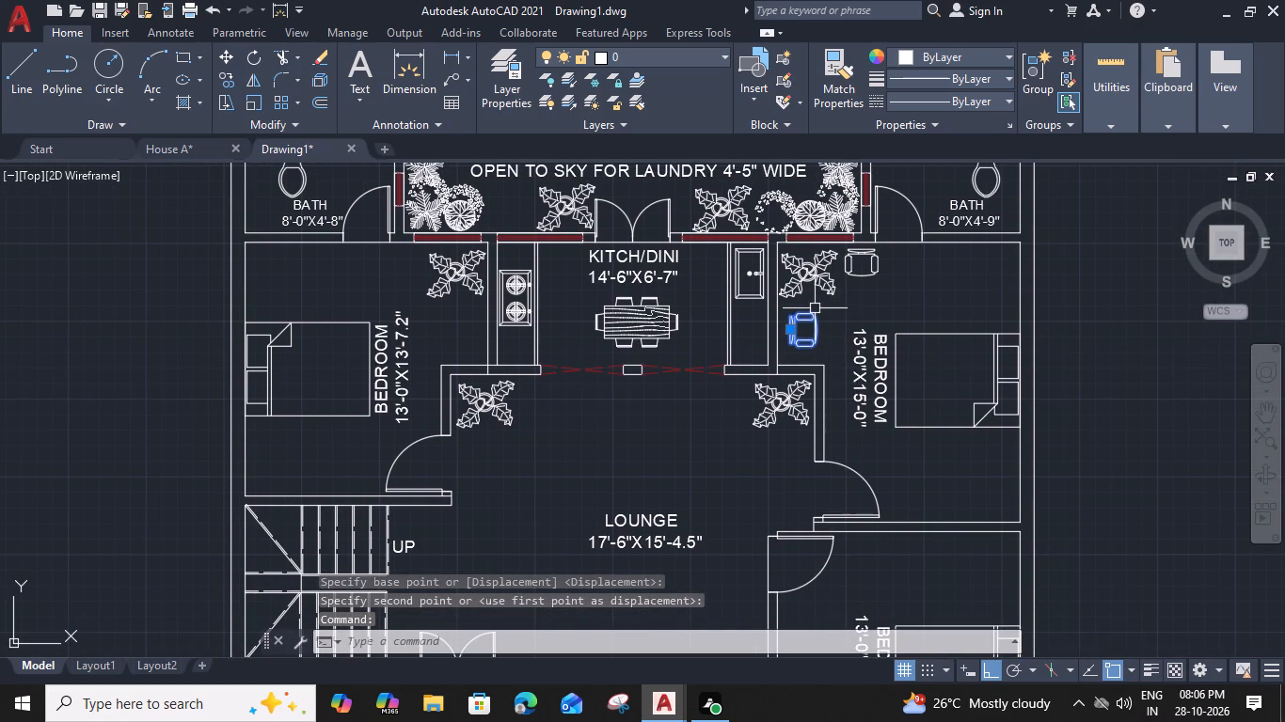
key("m")
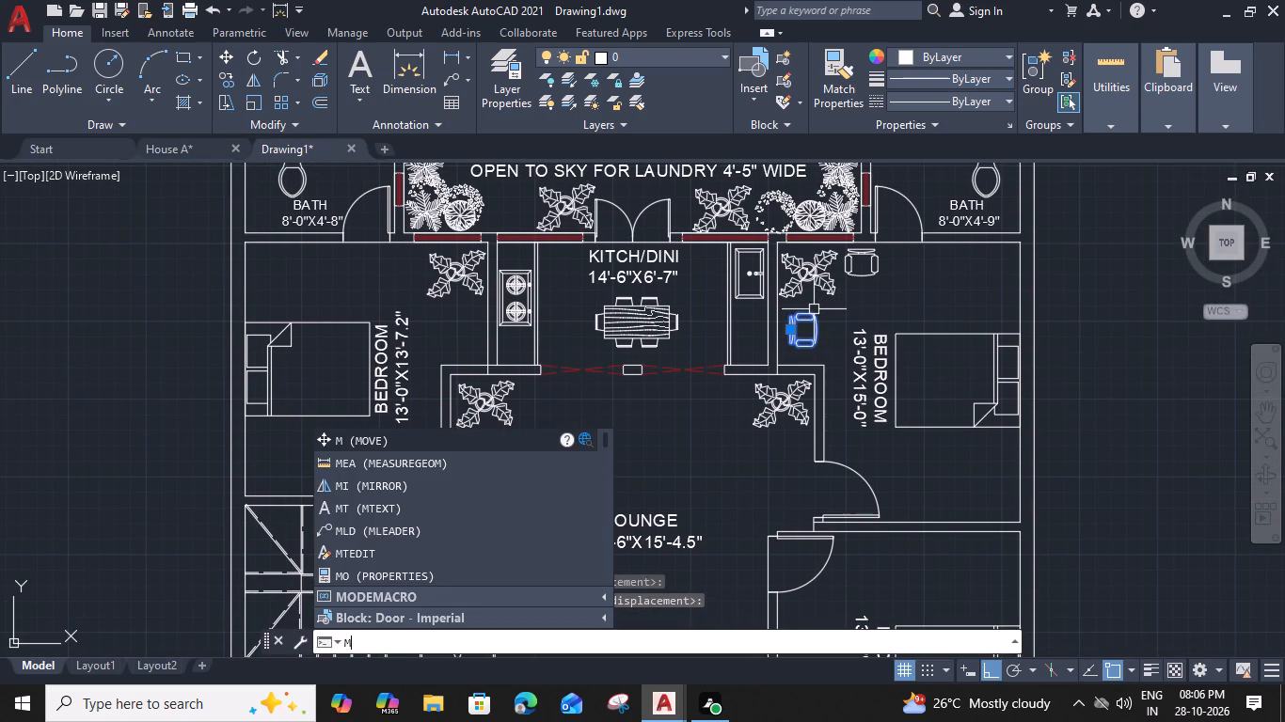
key("BackSpace")
type("CO")
key("space")
scroll(800, 322, "up", 2)
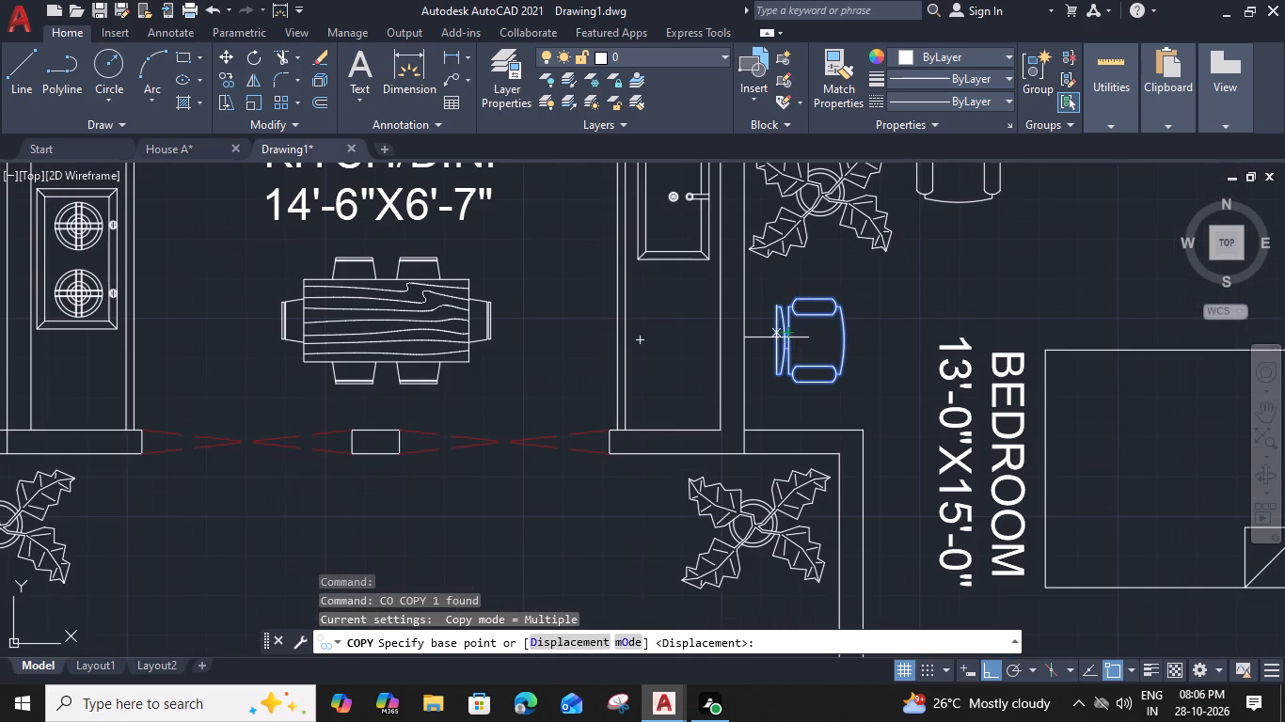
left_click(773, 339)
scroll(608, 360, "down", 2)
middle_click_drag(582, 361, 917, 353)
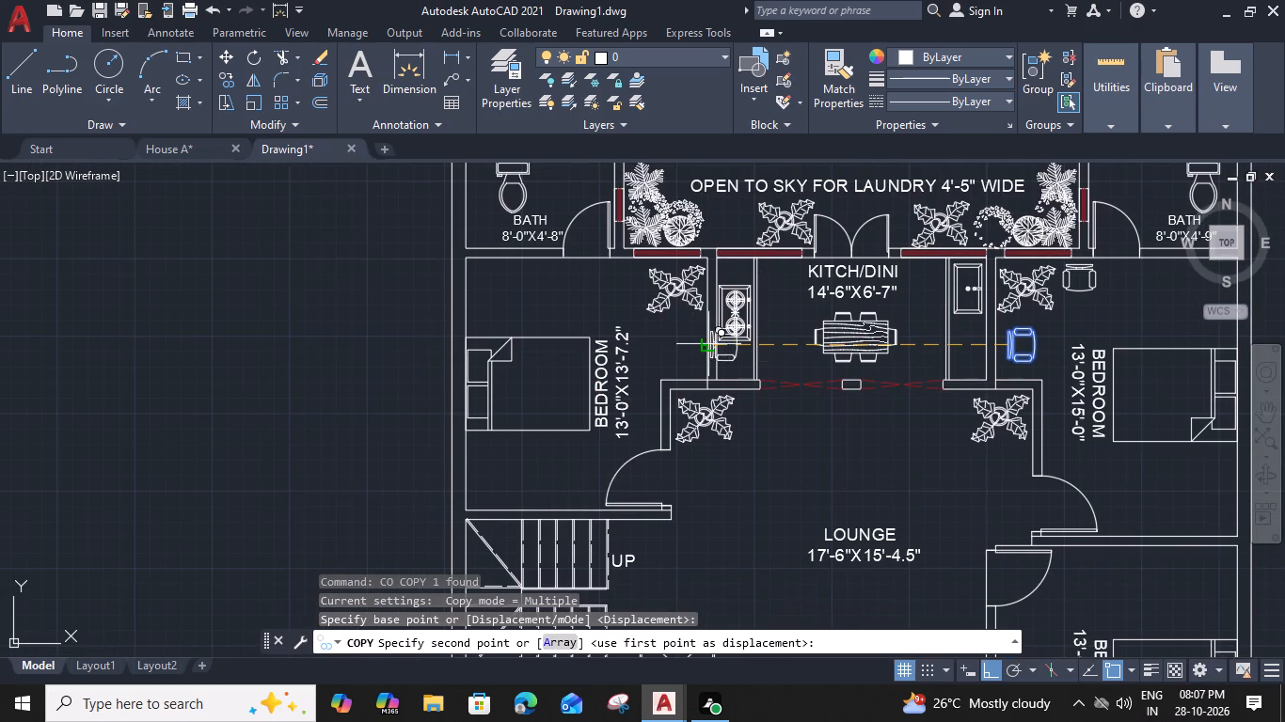
left_click(662, 343)
key("Escape")
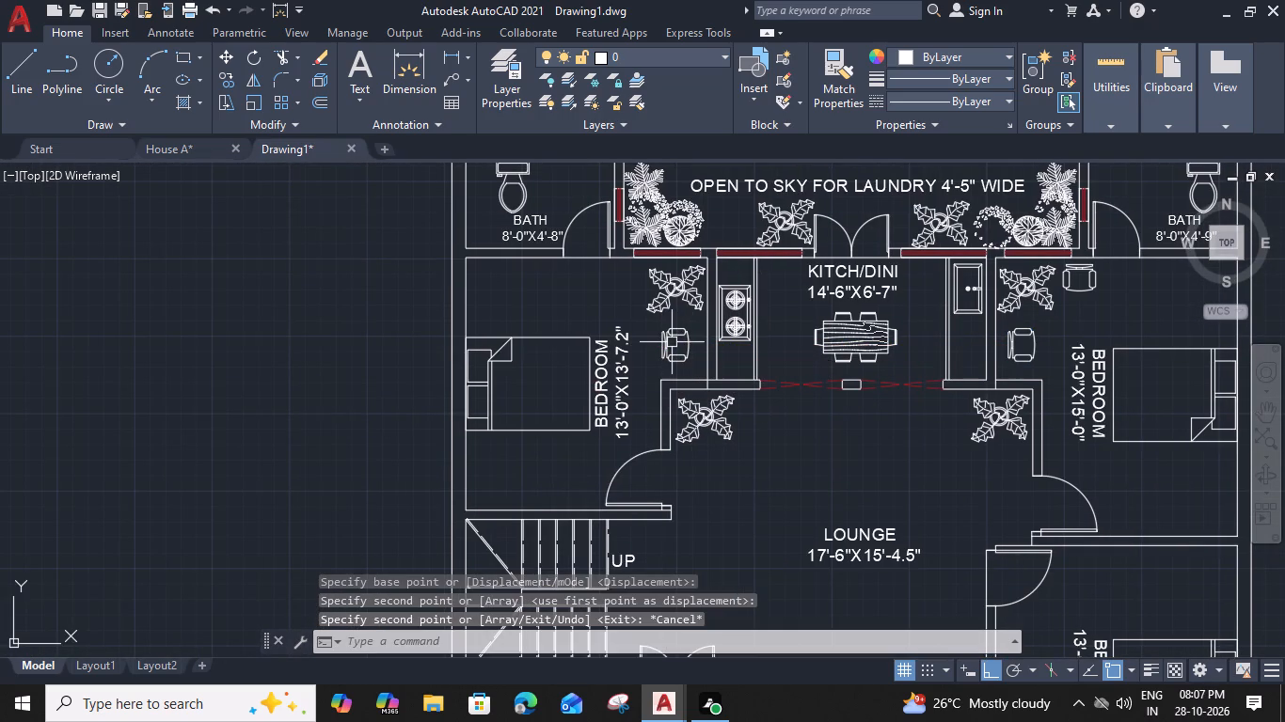
Rotate the copied desk chair in the northwest bedroom 180 degrees about the northwest corner of its backrest, so its back faces east.
left_click(672, 342)
left_click(655, 353)
type("RO")
key("space")
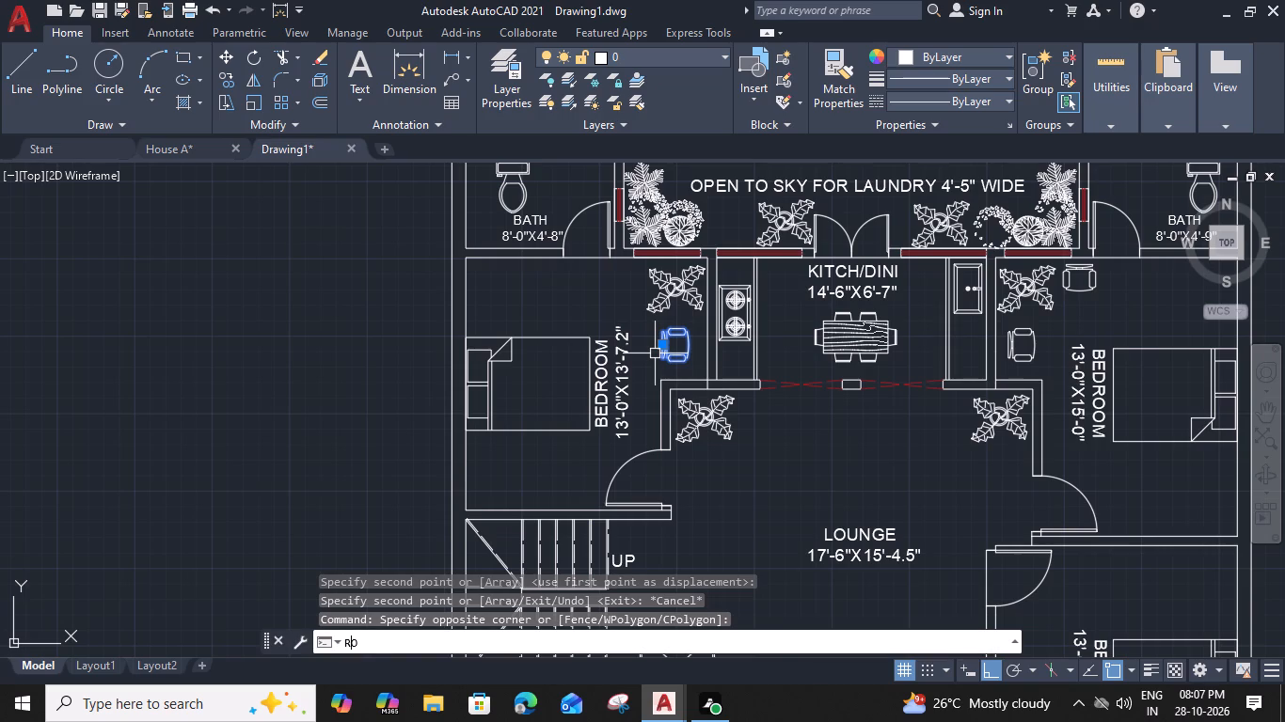
scroll(667, 326, "up", 3)
left_click(644, 339)
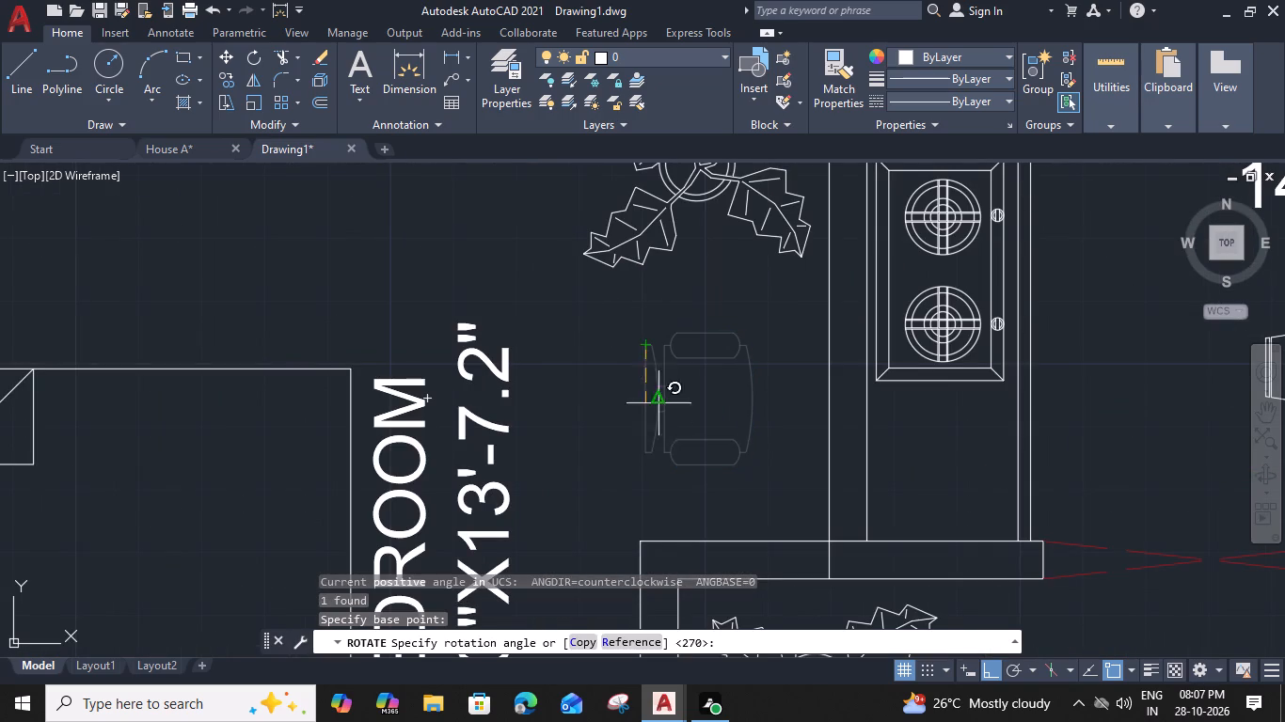
scroll(614, 347, "up", 2)
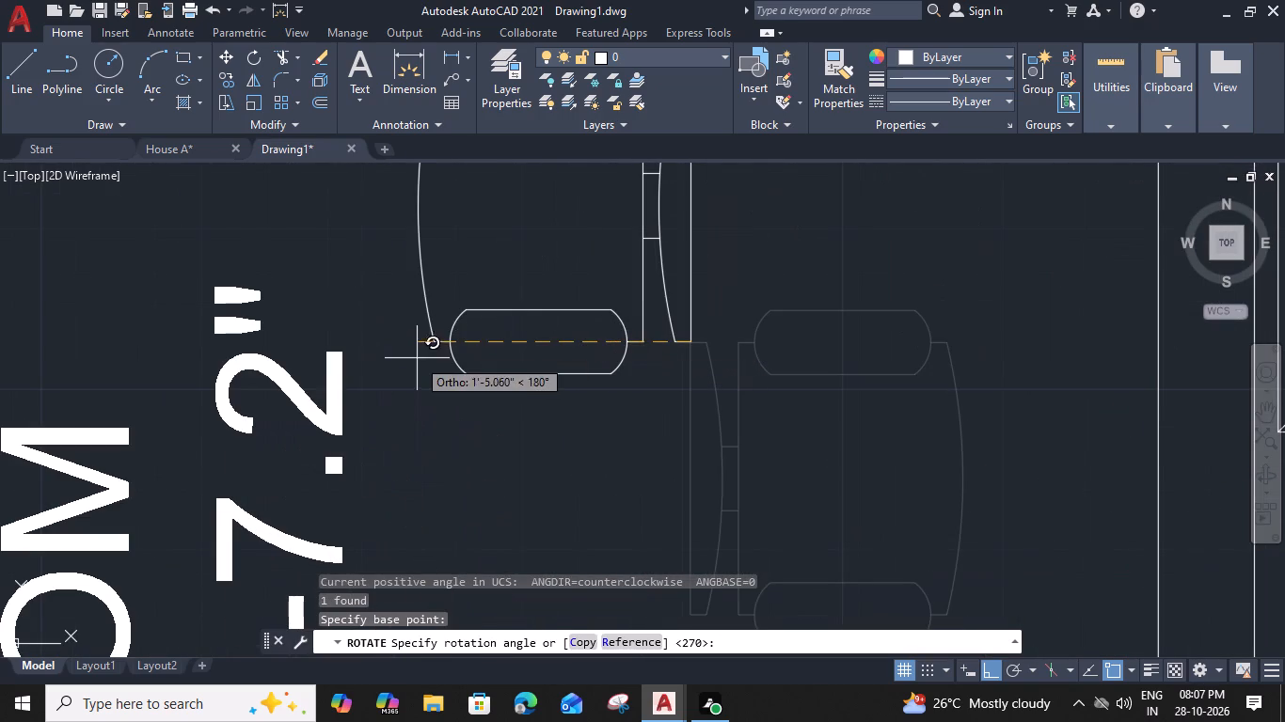
left_click(435, 342)
Move the rotated desk chair in the northwest bedroom straight south, clear of the potted plant.
left_click_drag(747, 296, 710, 316)
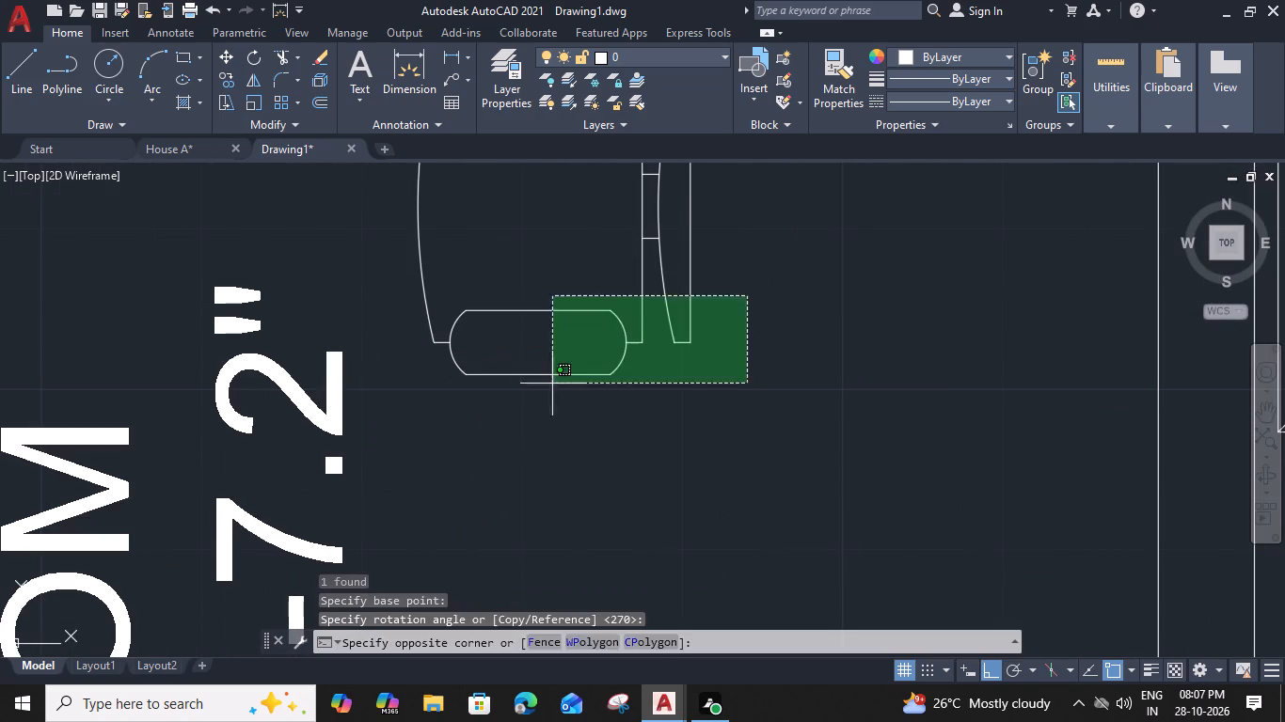
left_click(511, 402)
key("m")
key("space")
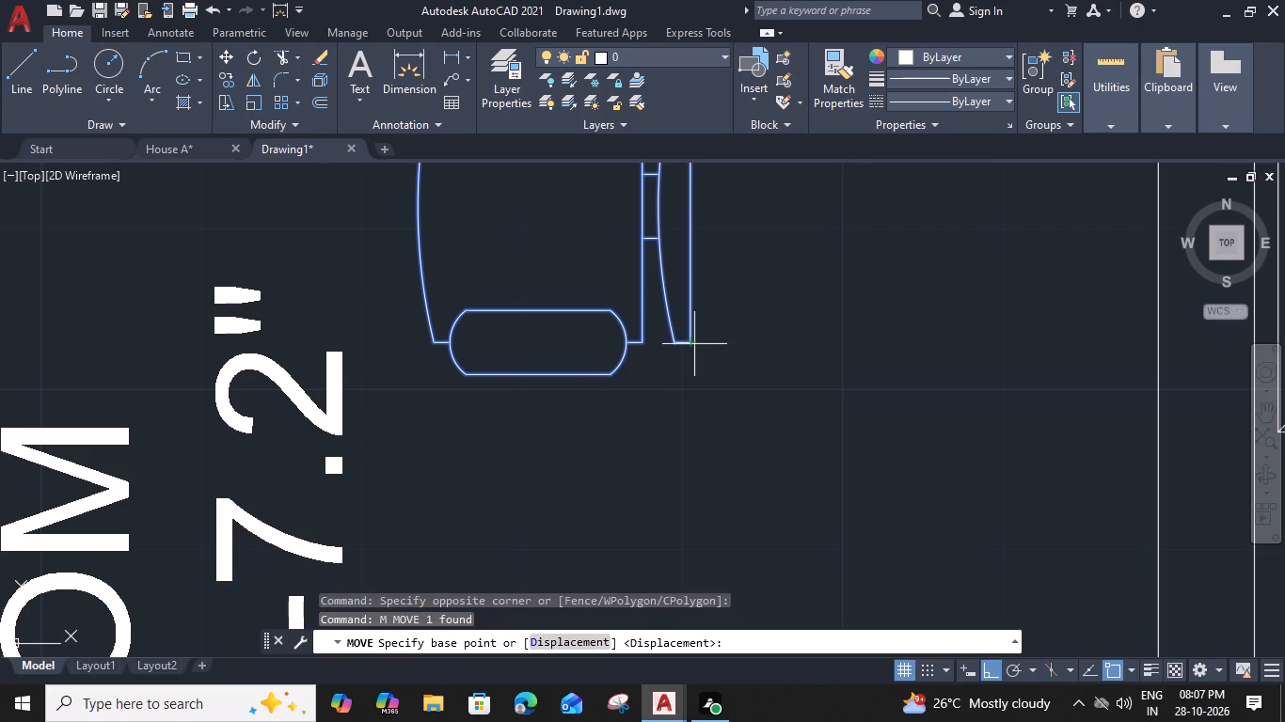
left_click(694, 344)
scroll(730, 475, "down", 2)
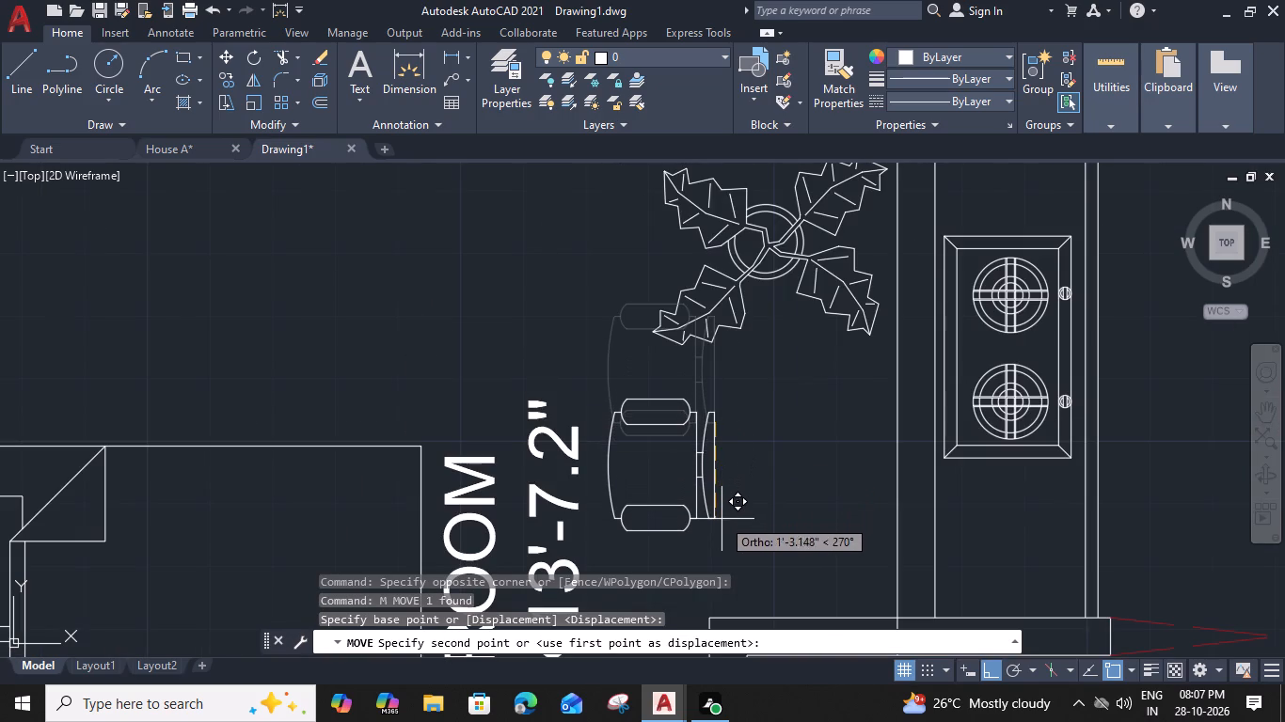
left_click(722, 537)
Move the same desk chair straight east into the recess, with its back close to the kitchen side wall.
left_click(714, 495)
type("M")
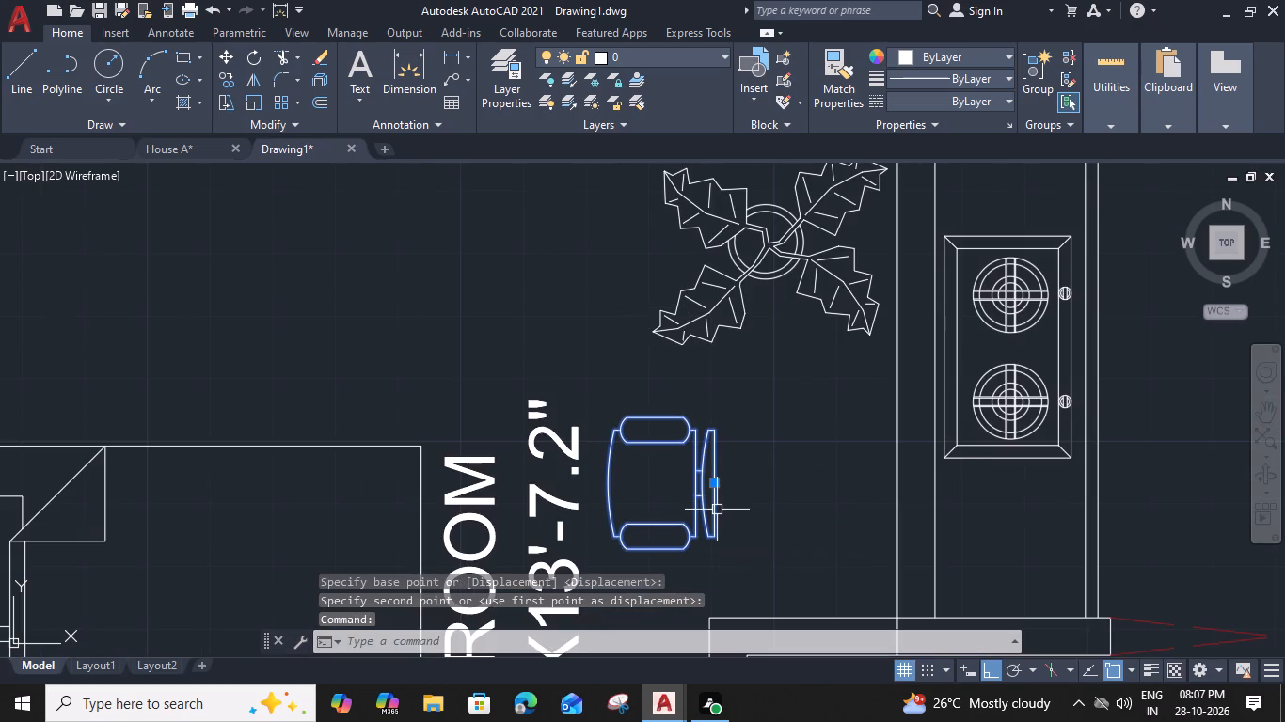
key("space")
left_click(718, 484)
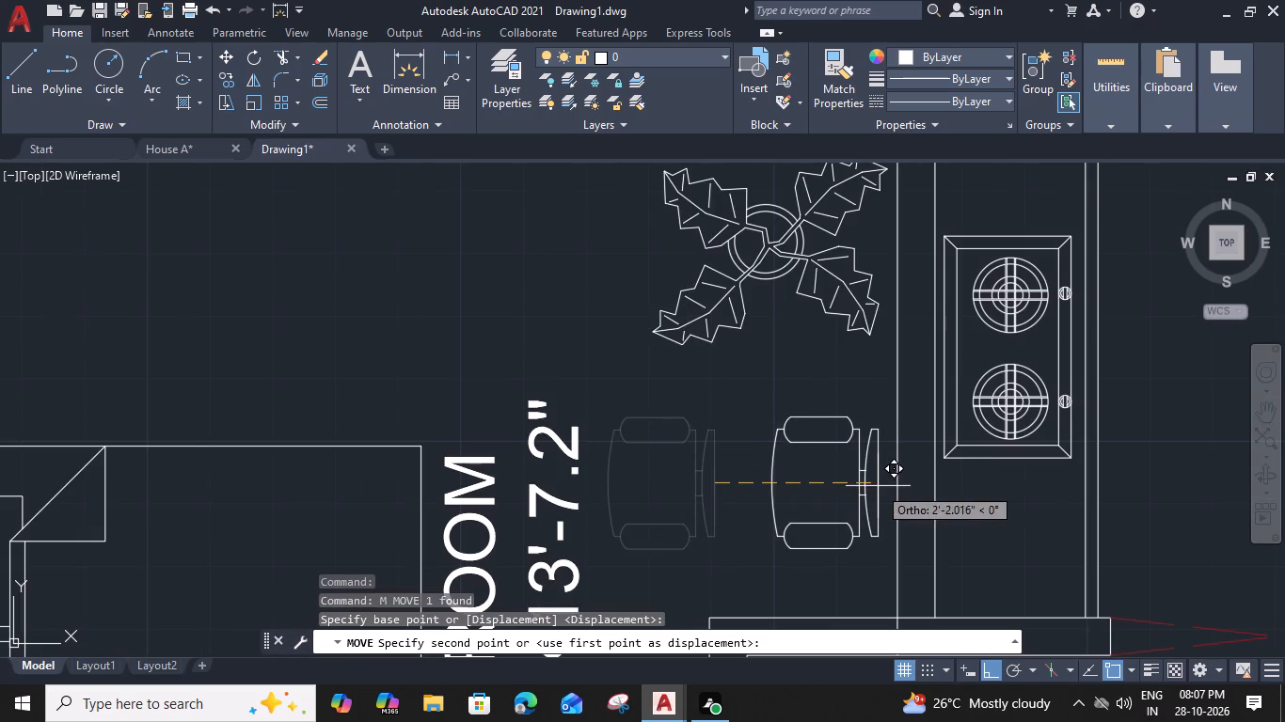
left_click(864, 486)
Copy the northeast bedroom's northern desk chair straight west into the northwest bedroom, just west of the plant near the north wall.
scroll(861, 479, "down", 2)
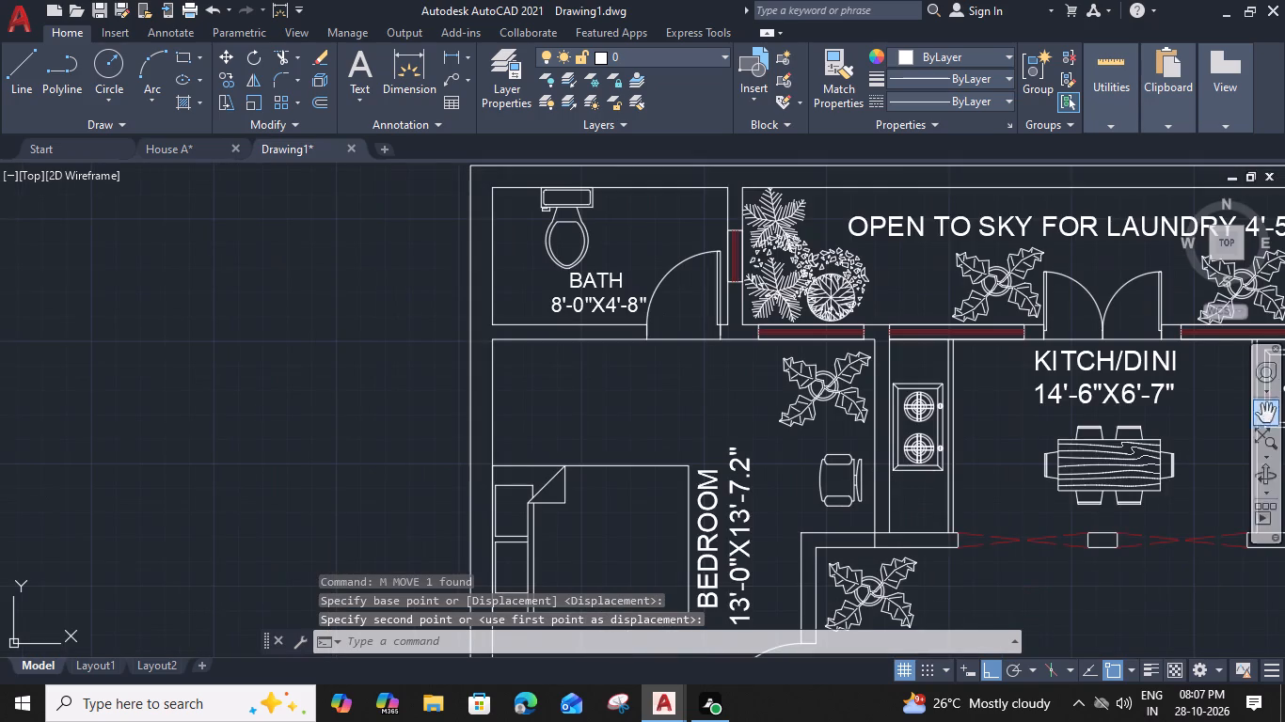
middle_click_drag(1066, 418, 789, 423)
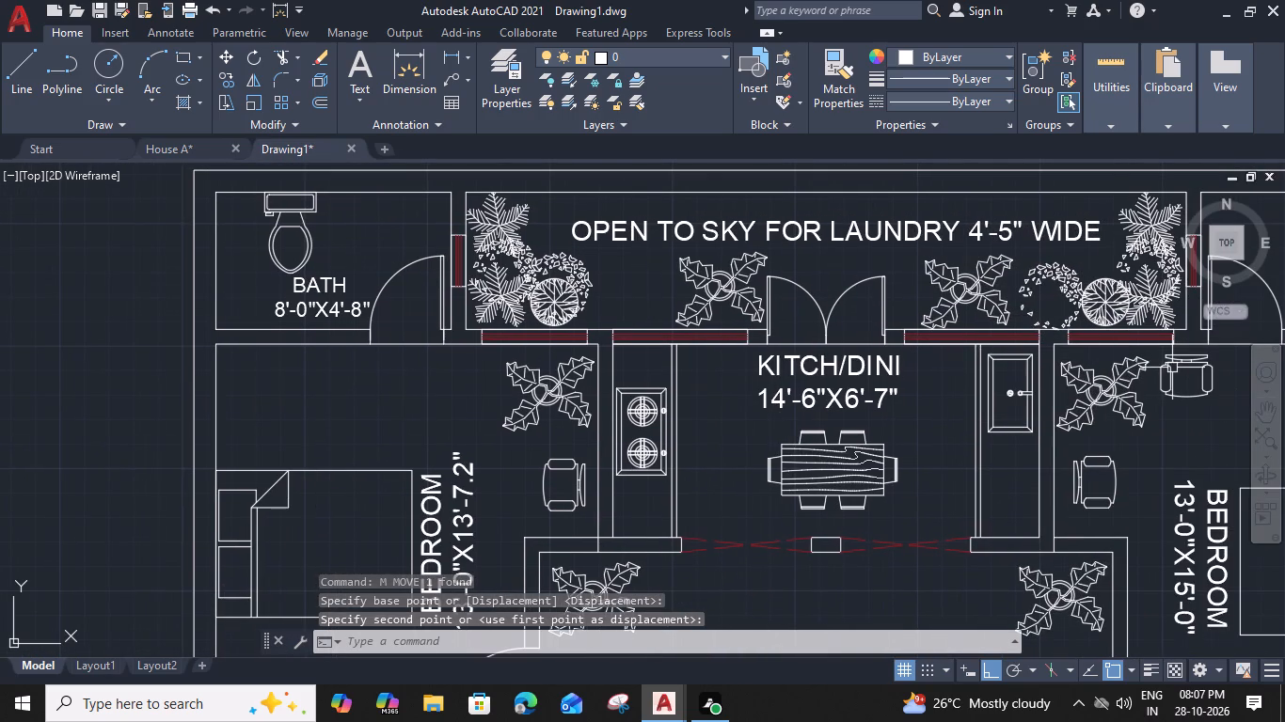
left_click(1173, 368)
key("c")
type("O")
key("space")
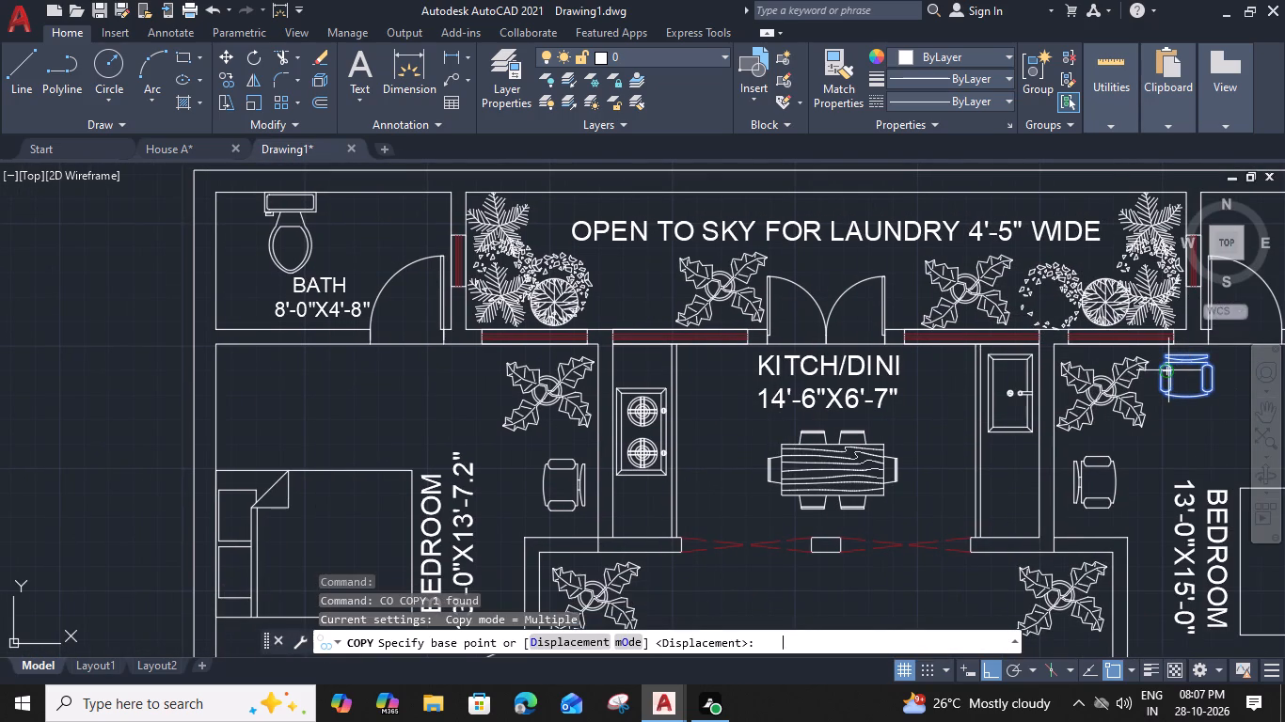
left_click(1186, 355)
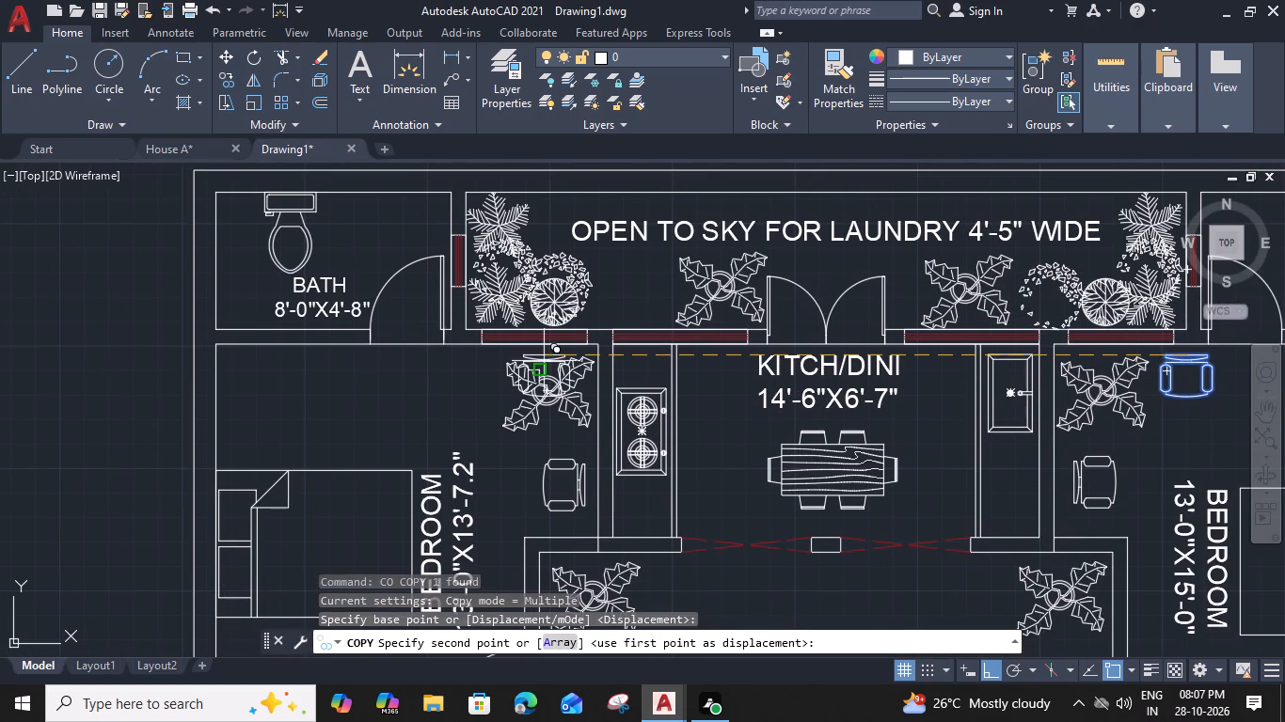
left_click(463, 362)
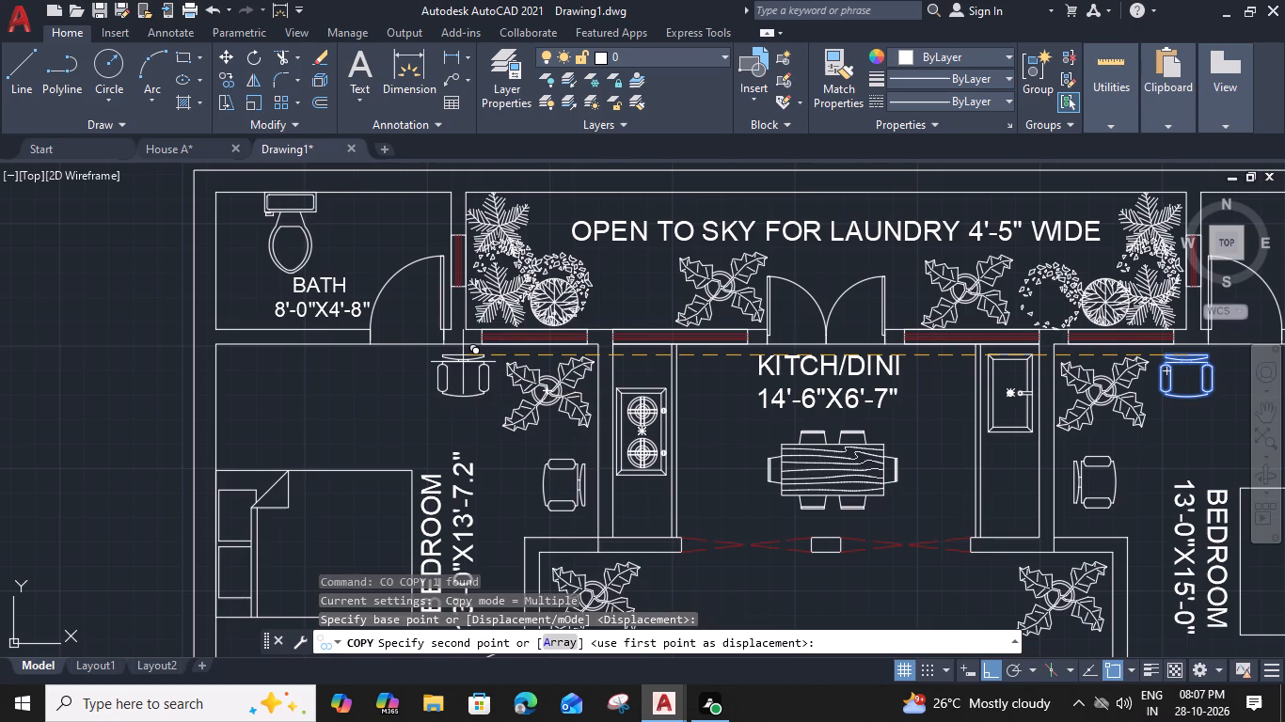
key("Escape")
Trim the leftover wall lines where the kitchen's western and eastern side walls meet the walls north of the lounge.
scroll(743, 450, "down", 1)
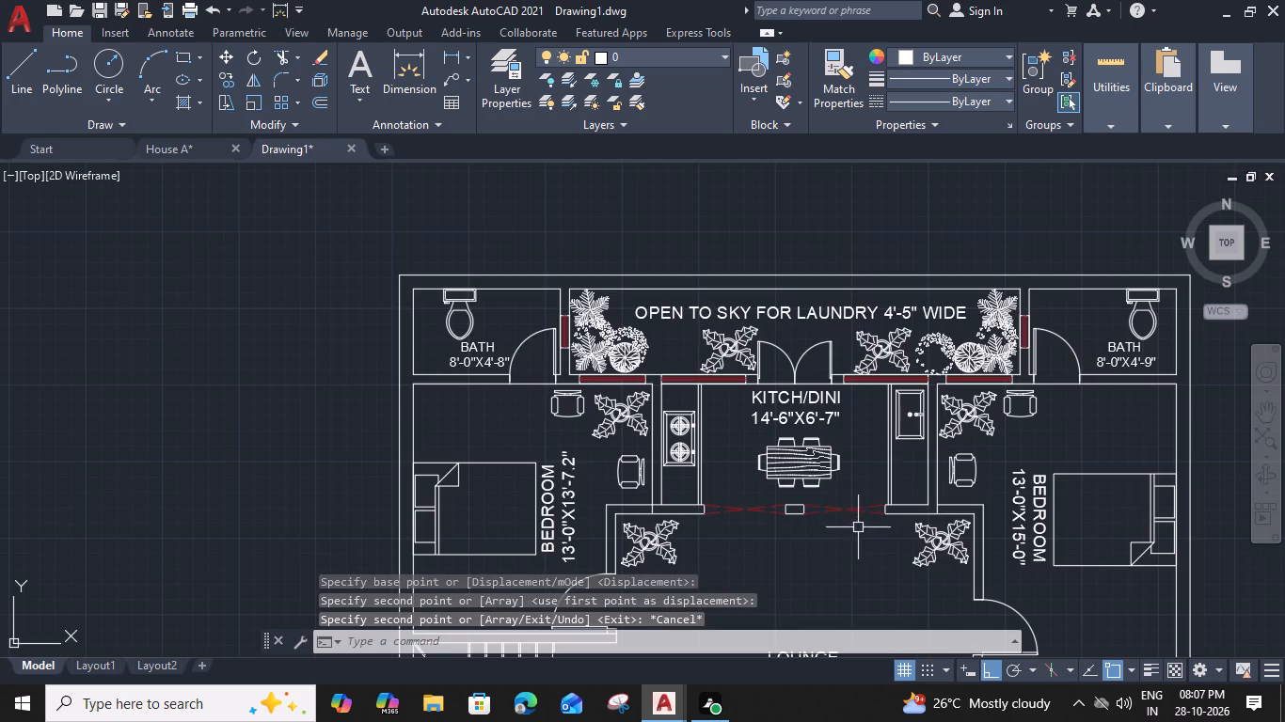
middle_click_drag(922, 566, 879, 439)
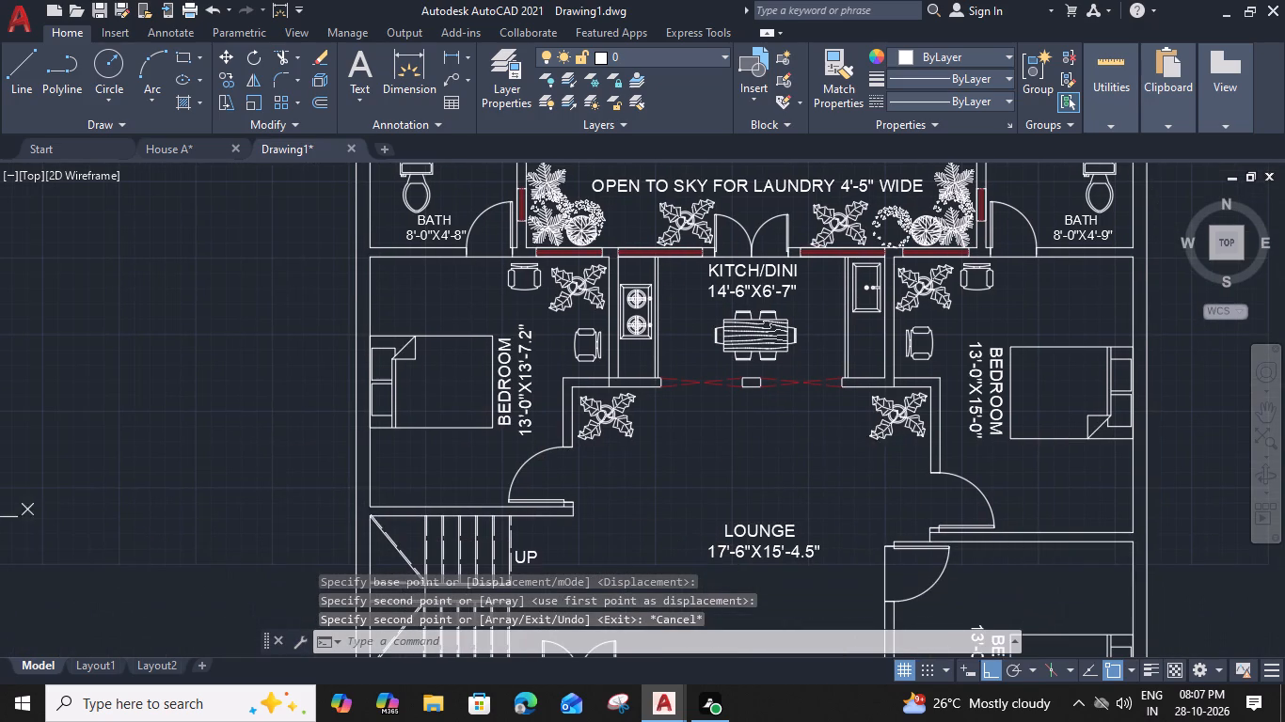
middle_click_drag(873, 555, 879, 480)
scroll(879, 482, "down", 1)
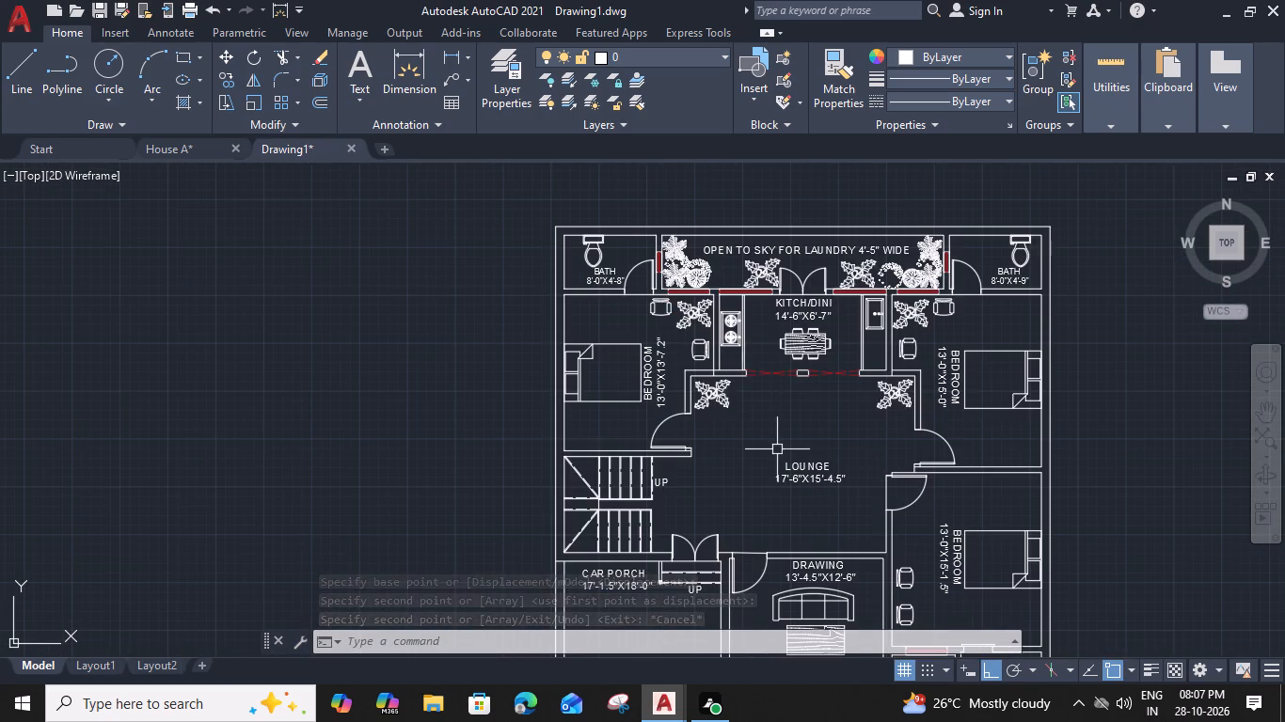
scroll(723, 375, "up", 3)
type("TR")
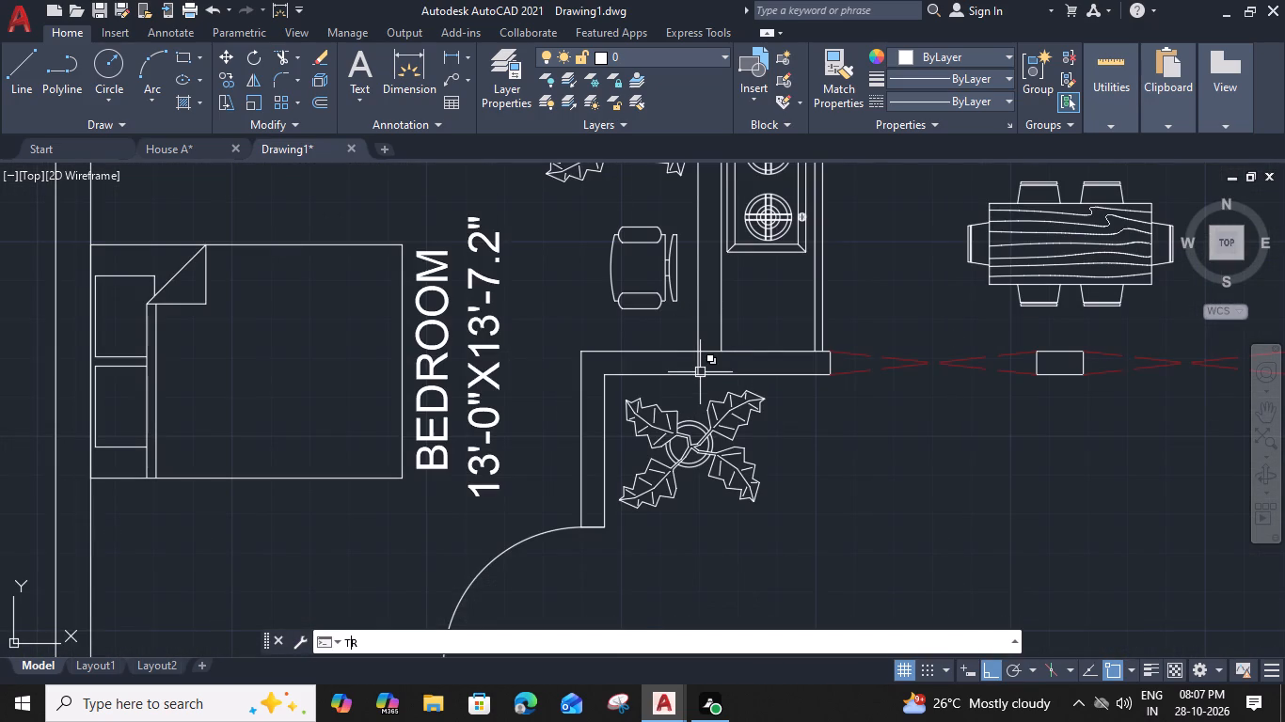
key("space")
left_click(700, 366)
left_click(708, 354)
scroll(708, 354, "down", 2)
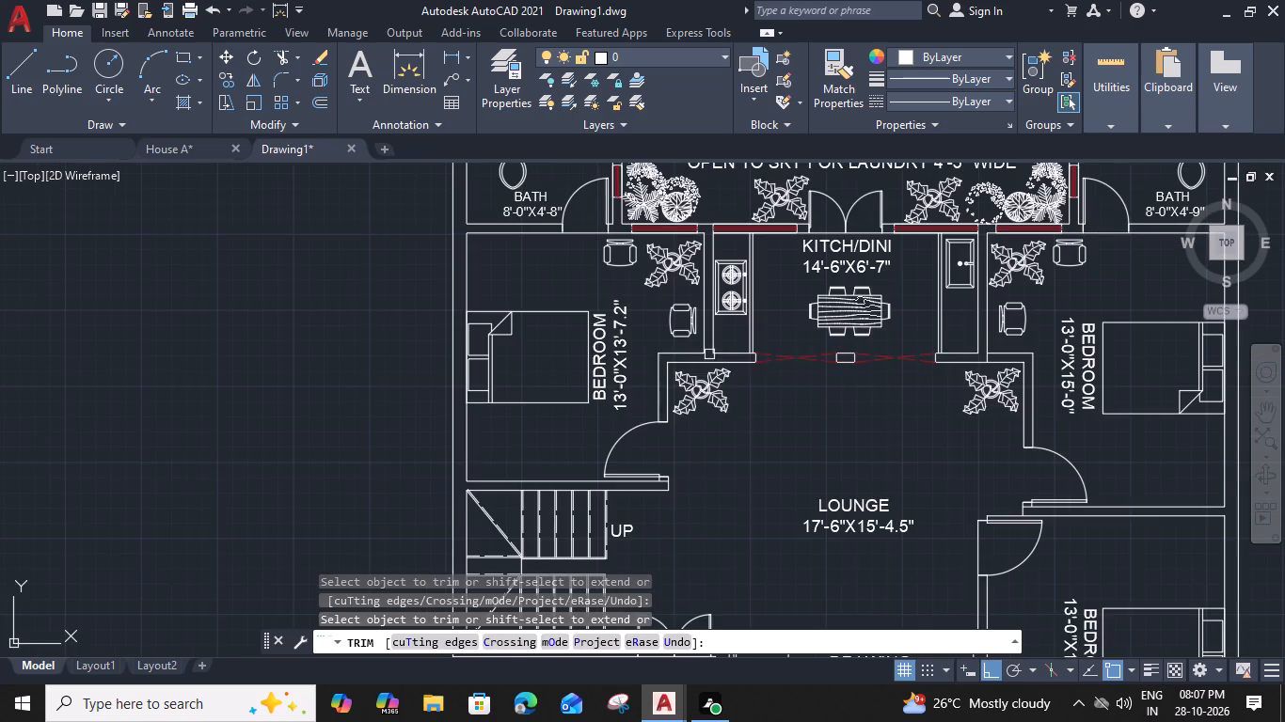
scroll(973, 368, "up", 3)
left_click(1031, 332)
scroll(1031, 332, "down", 3)
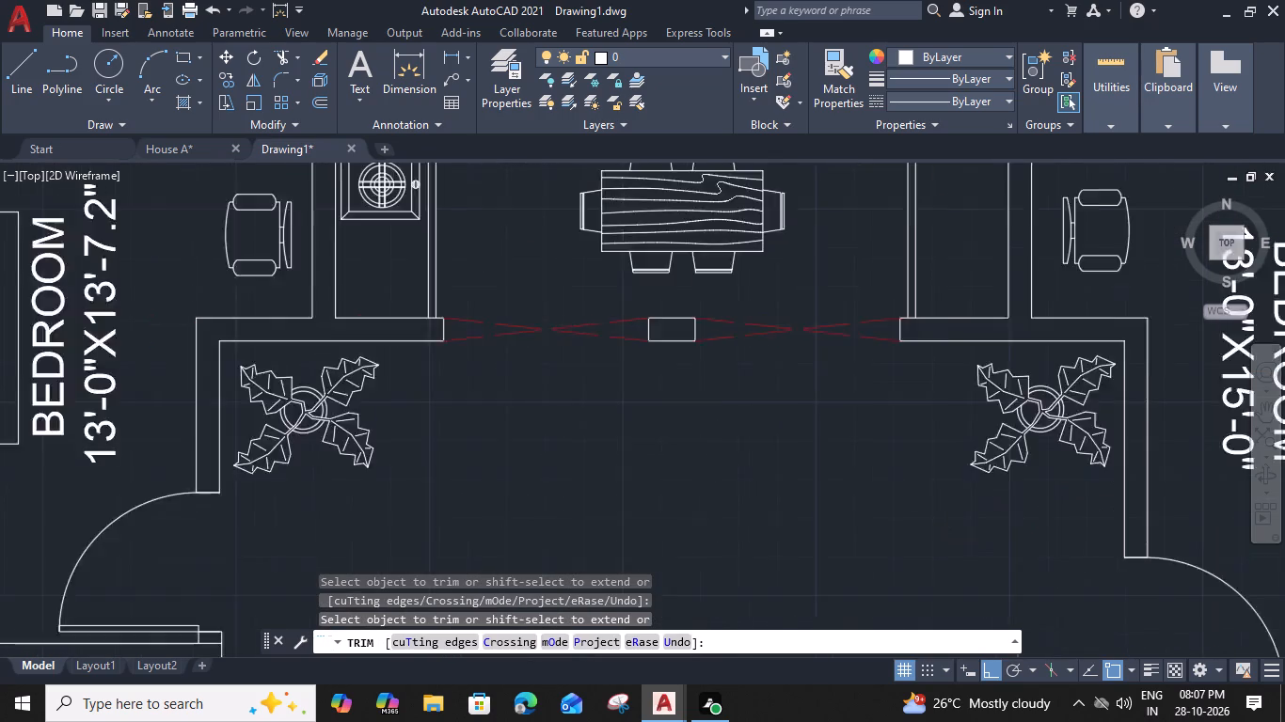
middle_click_drag(932, 473, 847, 418)
key("Escape")
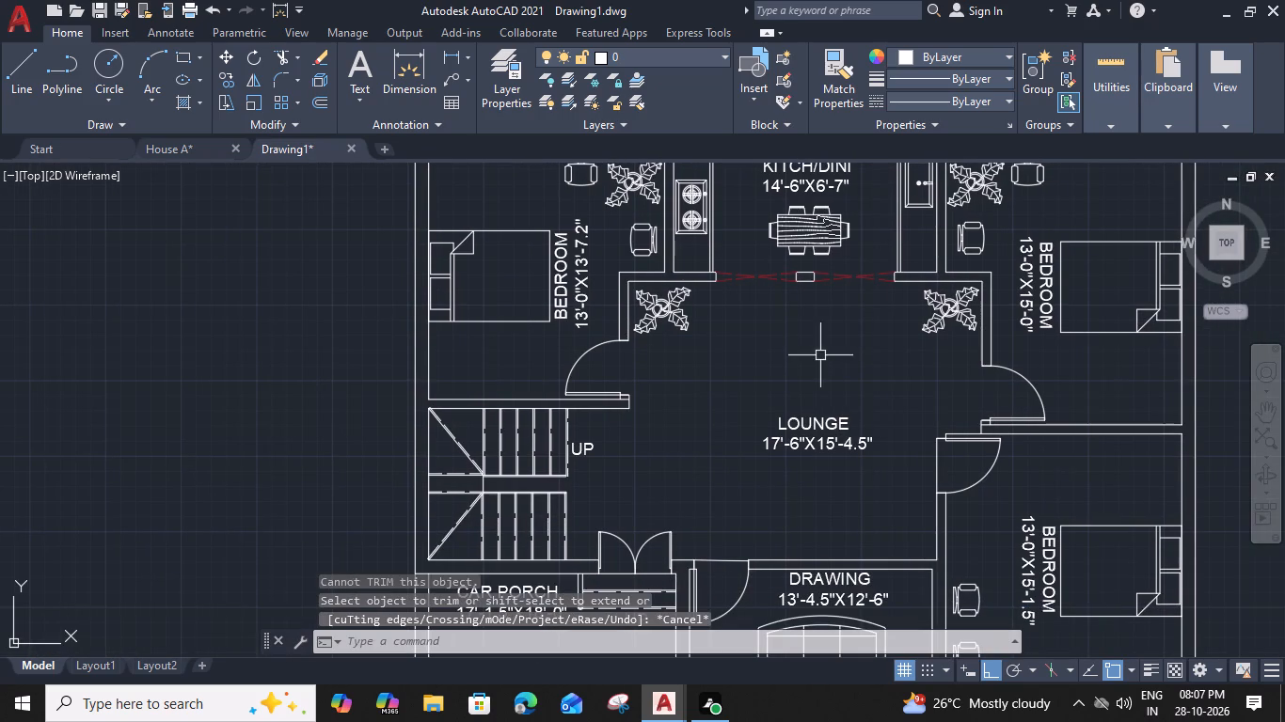
Insert the Vehicles - Imperial block in the empty space west of the house.
scroll(745, 313, "down", 1)
middle_click_drag(730, 416, 730, 402)
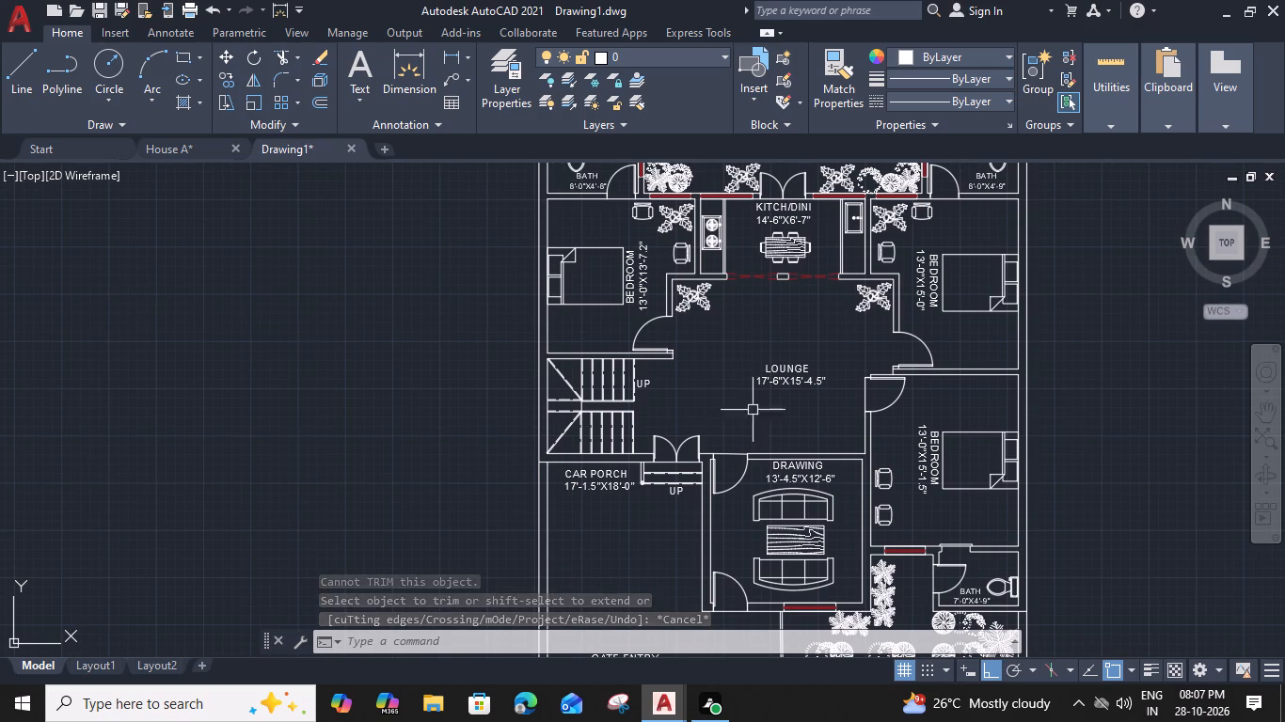
middle_click_drag(807, 448, 801, 394)
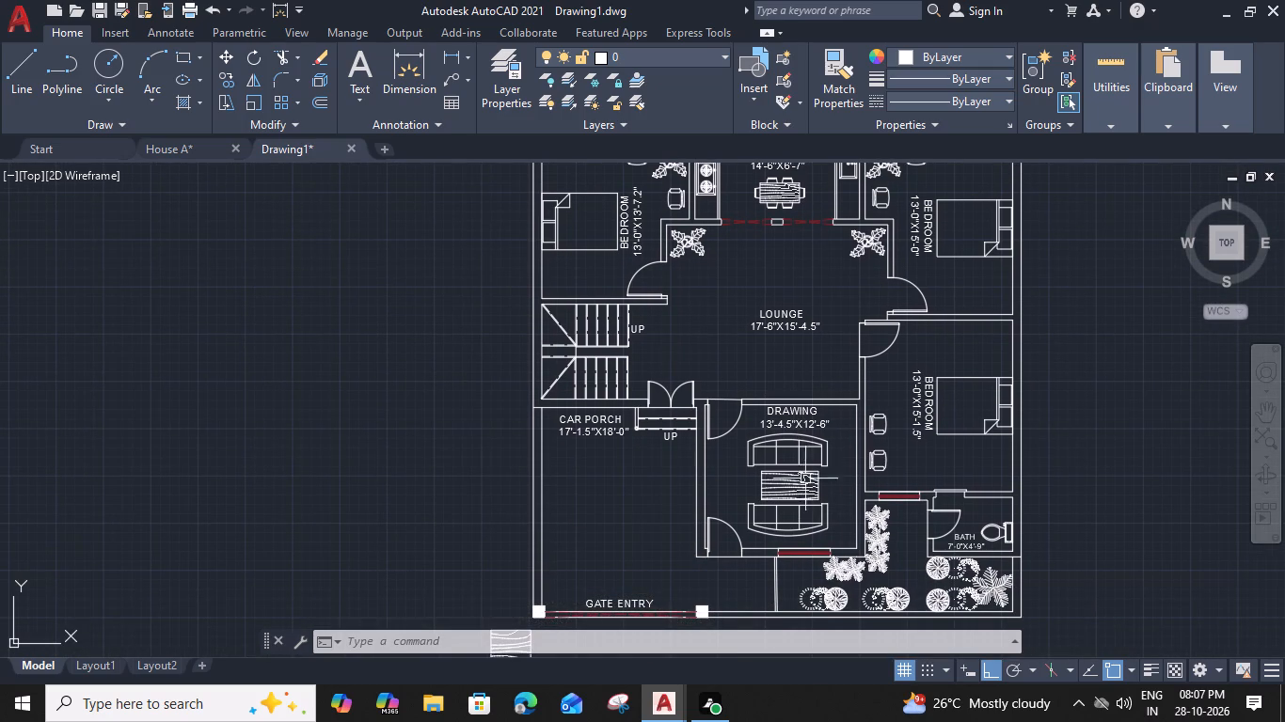
middle_click_drag(700, 473, 721, 436)
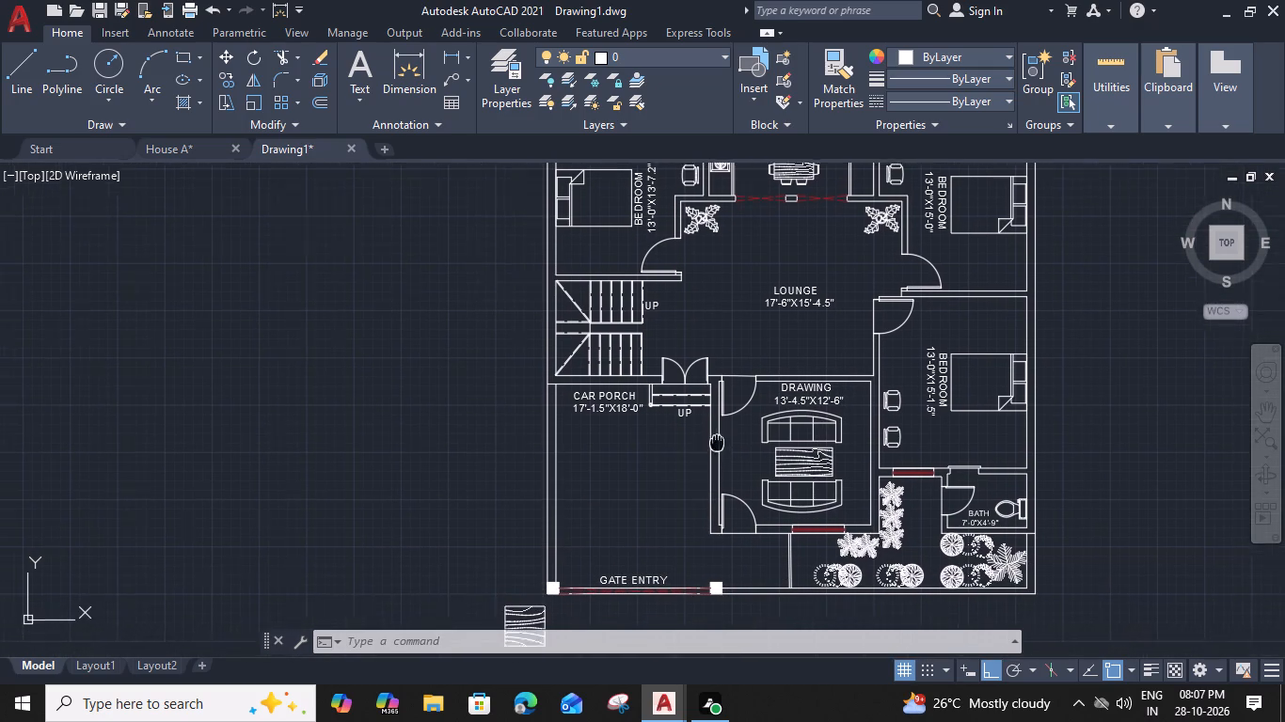
middle_click_drag(721, 436, 730, 430)
key("ctrl+3")
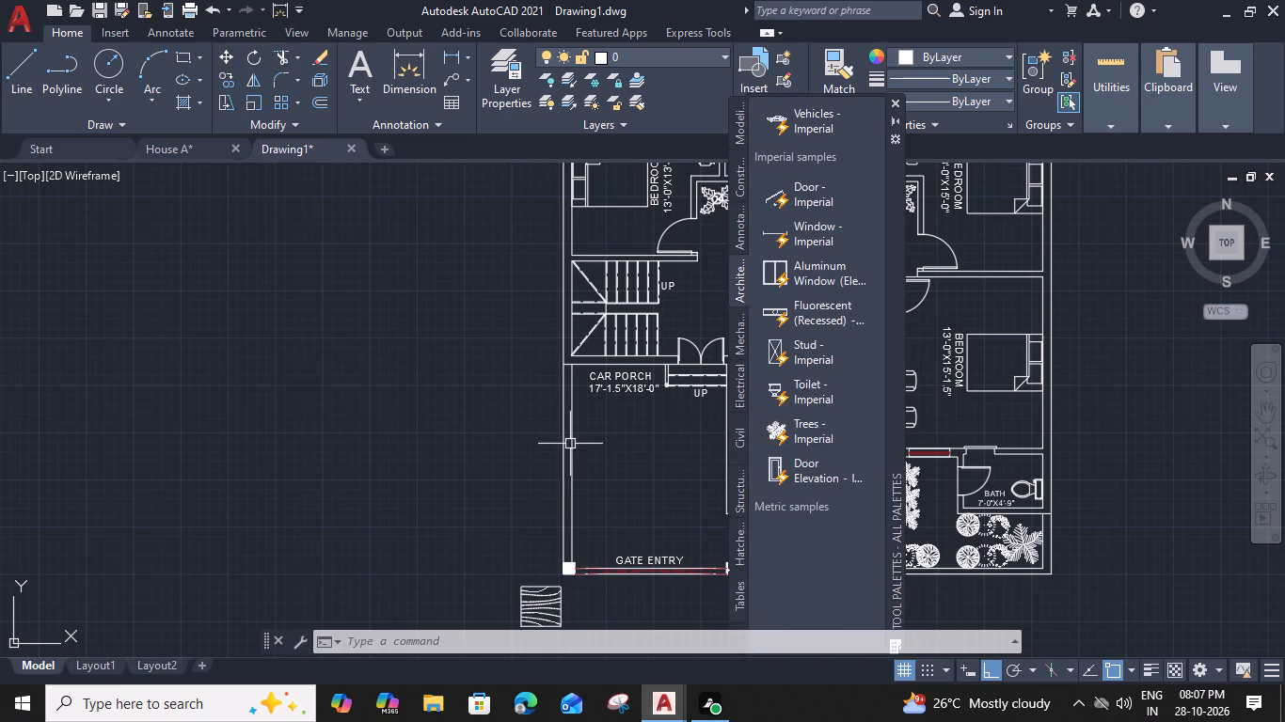
left_click(806, 118)
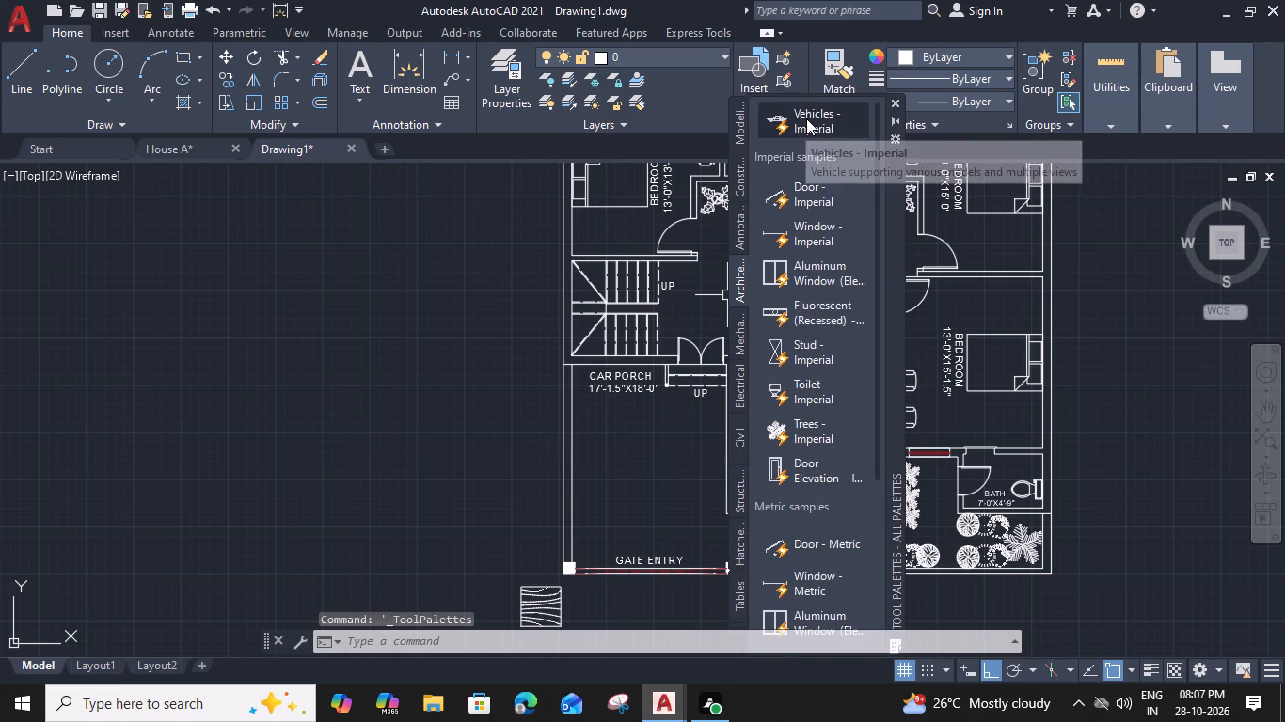
left_click(326, 392)
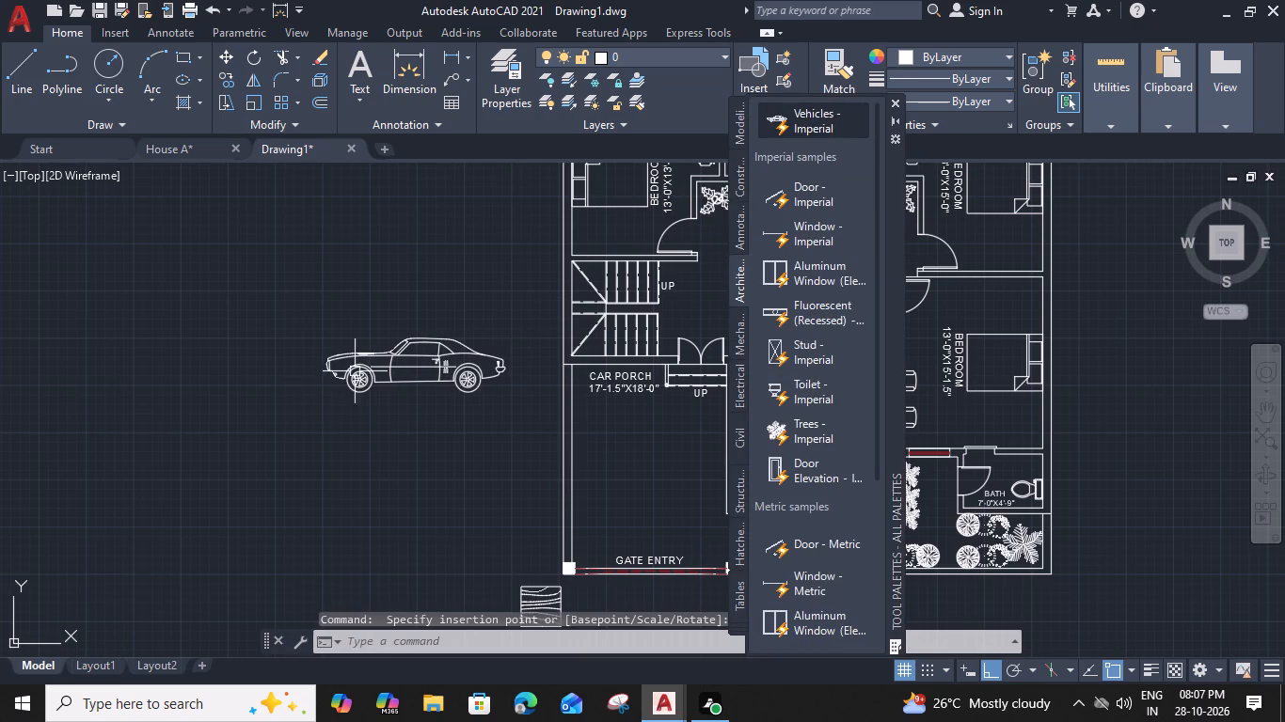
left_click(898, 99)
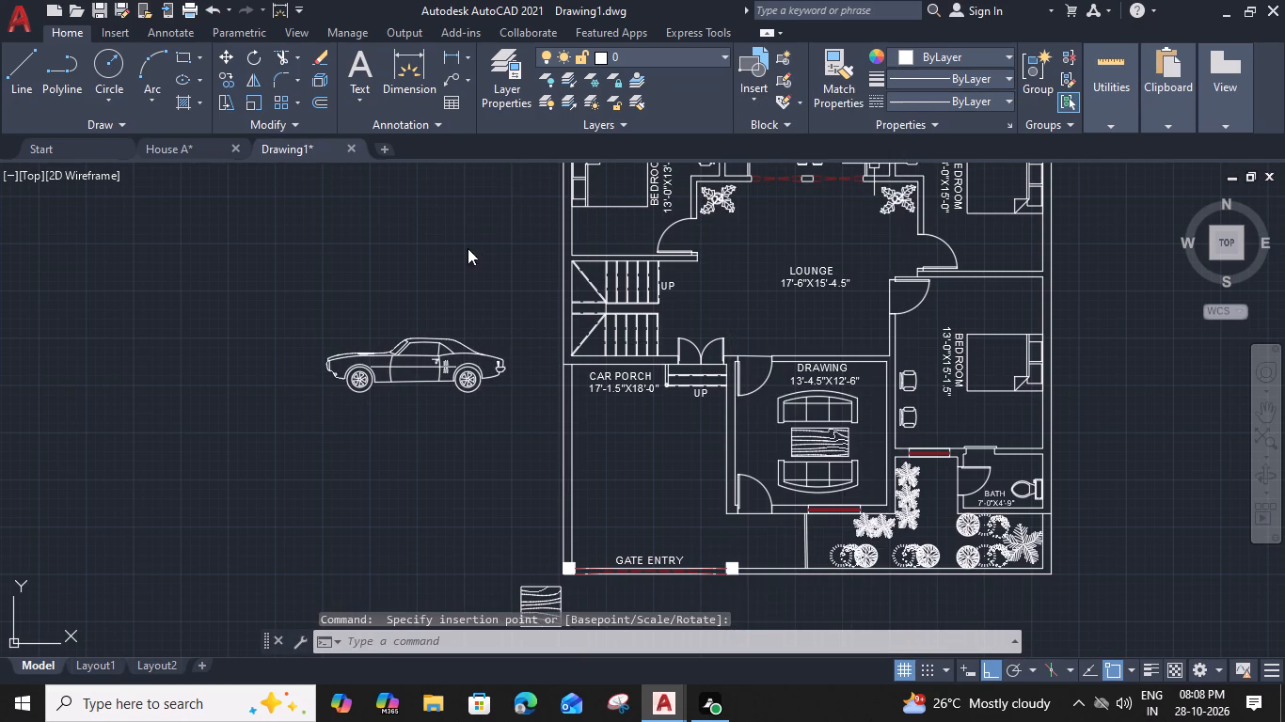
Switch the inserted car block from its side view to its top view.
left_click(438, 341)
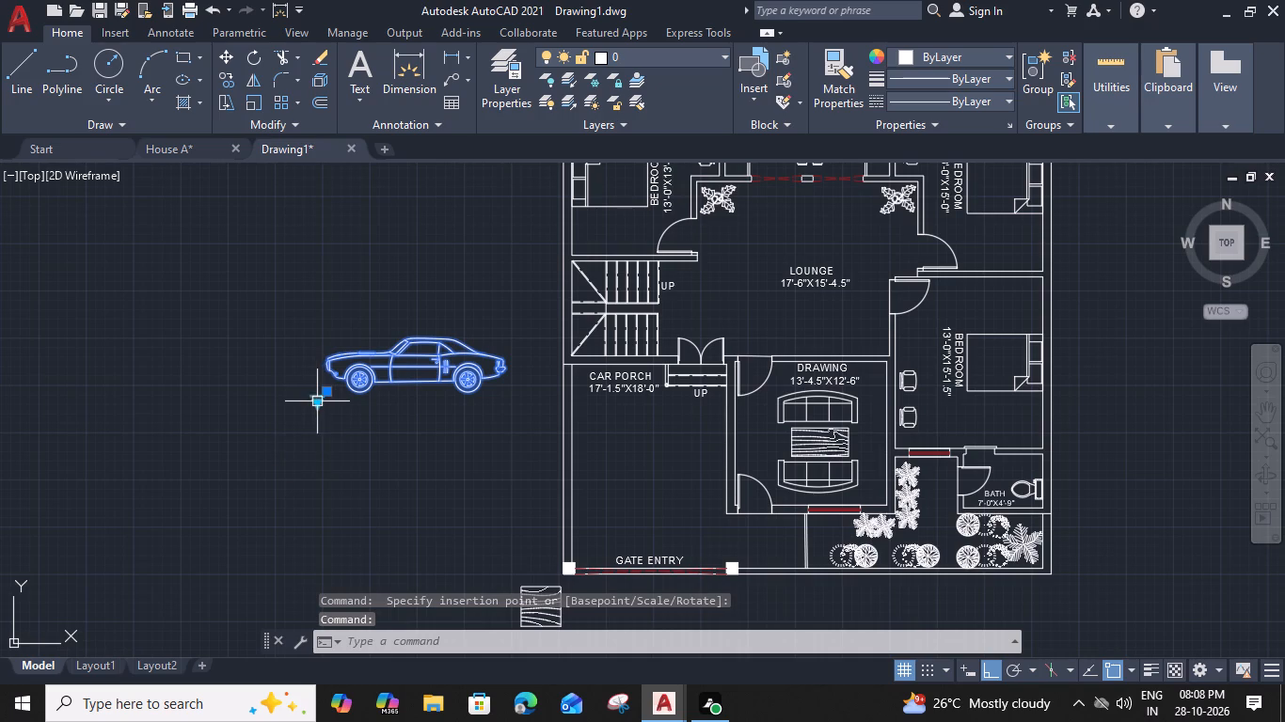
left_click(312, 403)
left_click(328, 433)
Rotate the car 270° about the tip of its nose so that it faces north.
key("r")
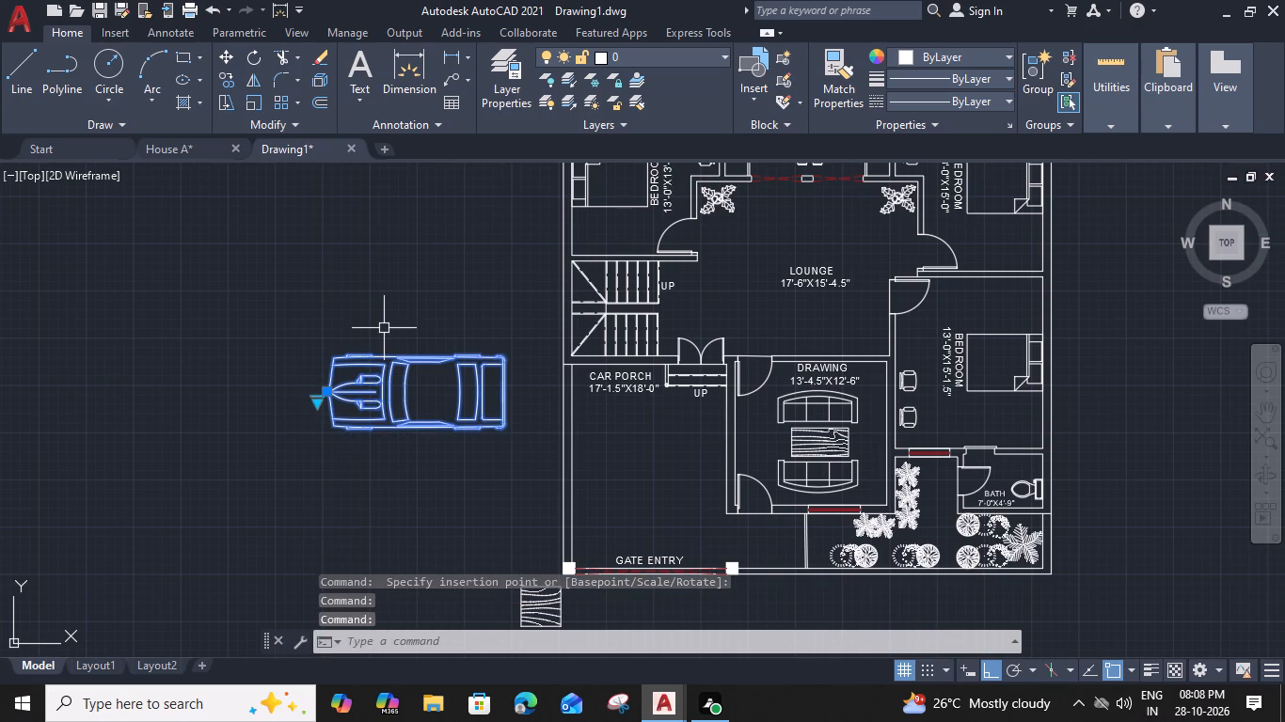
key("o")
key("space")
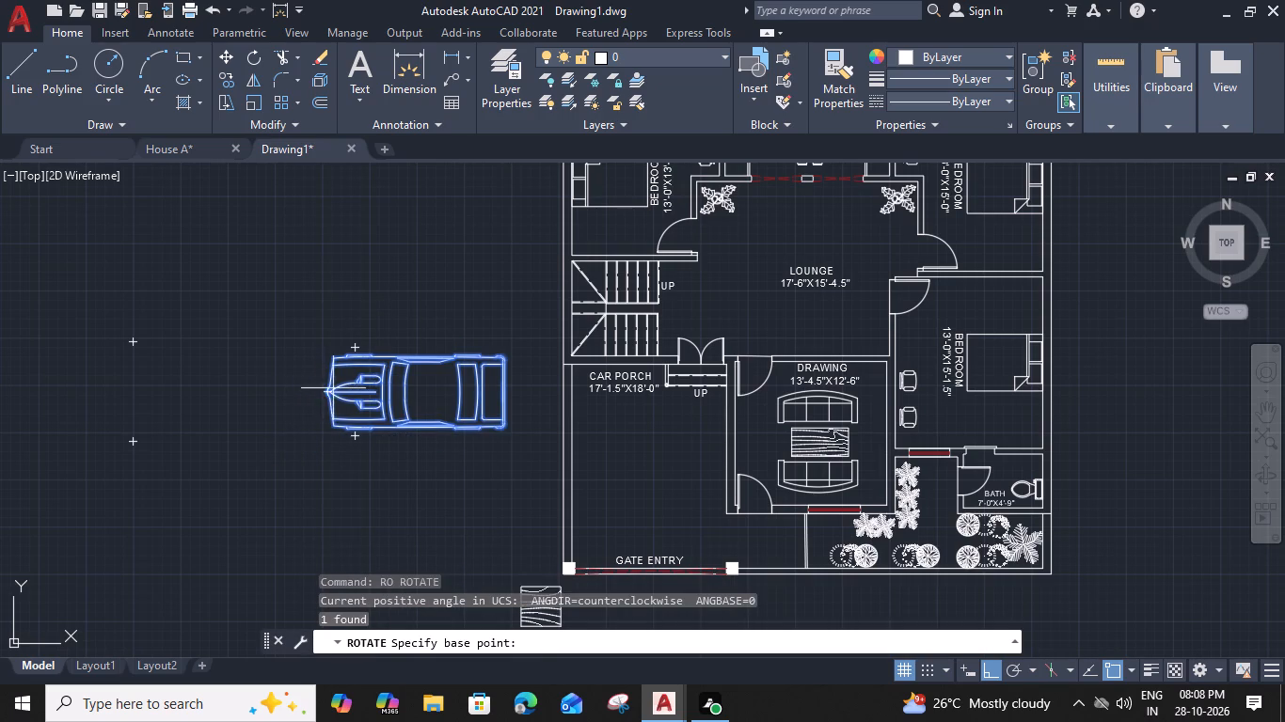
left_click(325, 393)
middle_click_drag(342, 487, 383, 323)
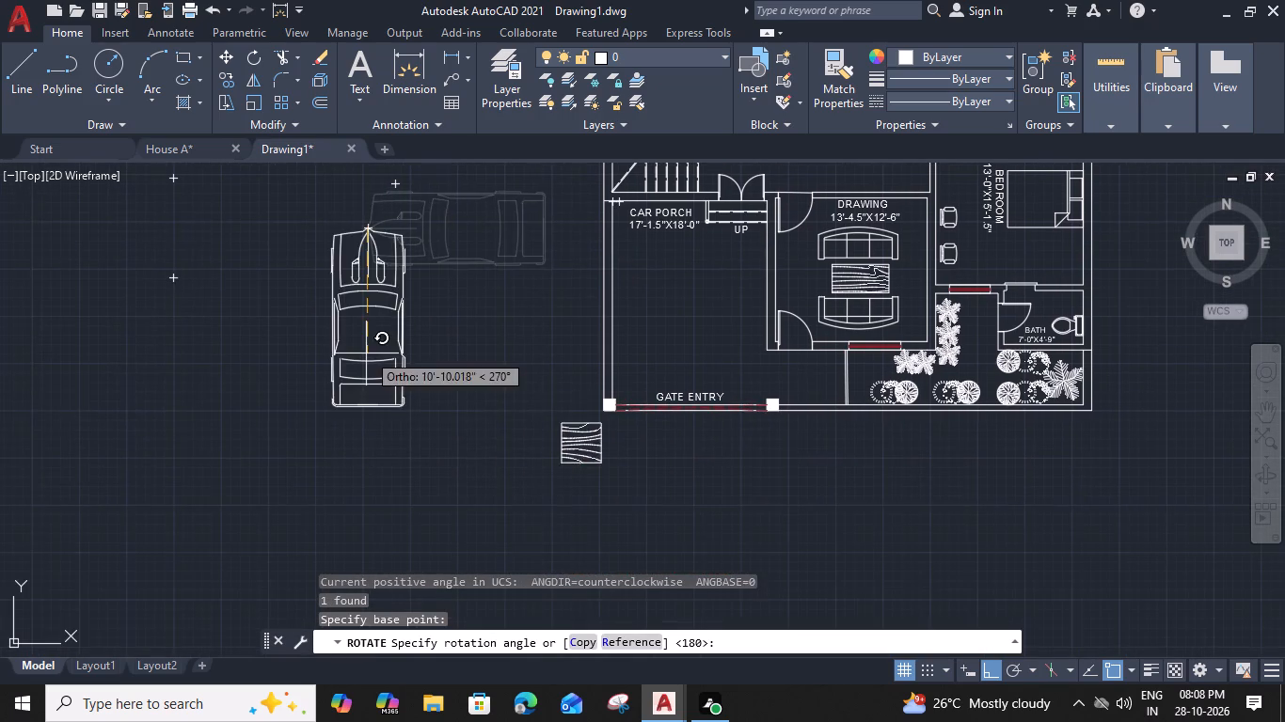
scroll(361, 390, "up", 1)
left_click(369, 417)
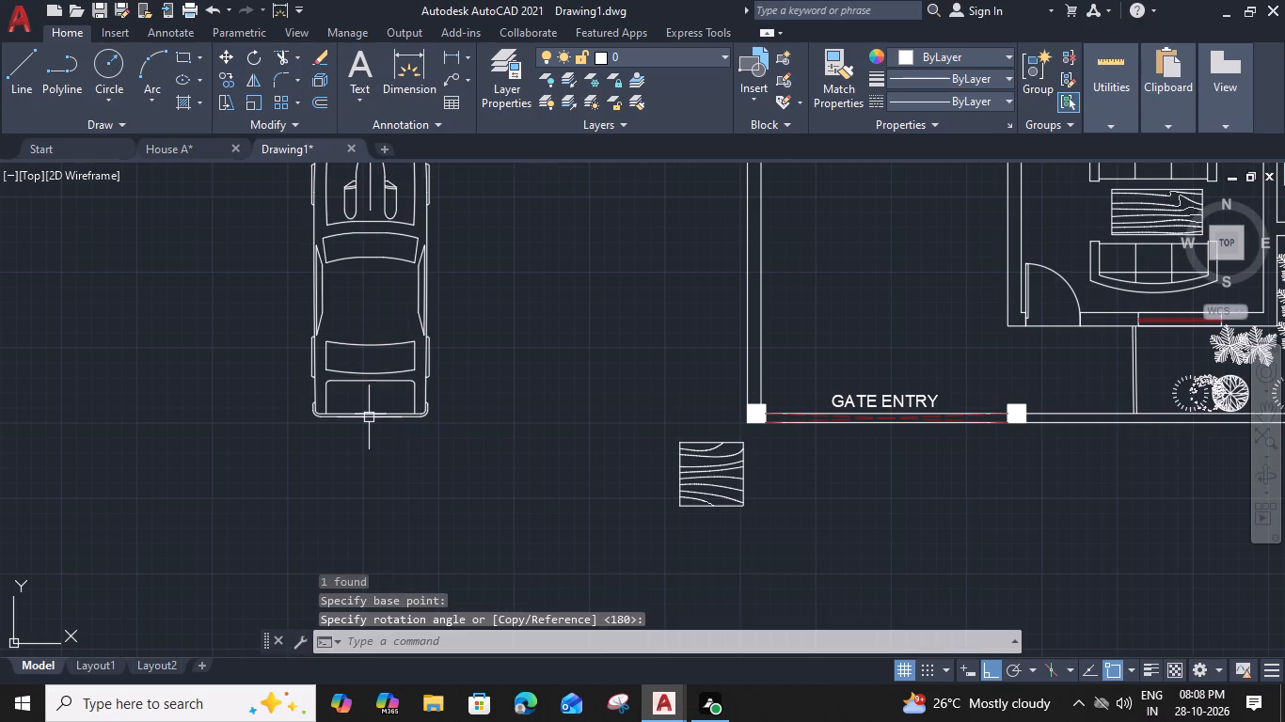
Scale the car down freehand from its nose tip to a little over half its size.
left_click_drag(453, 362, 421, 390)
left_click(273, 461)
type("SC")
key("space")
scroll(304, 354, "down", 1)
scroll(344, 206, "up", 2)
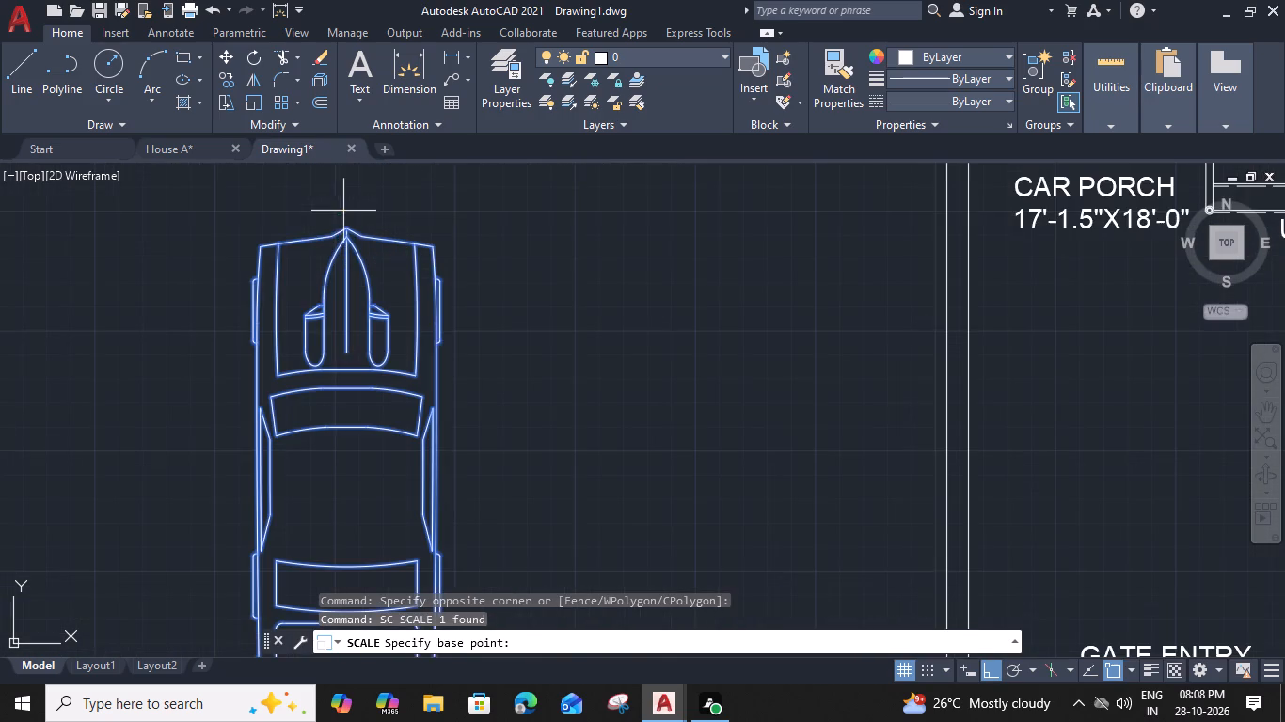
left_click(343, 229)
scroll(329, 400, "down", 1)
left_click(341, 387)
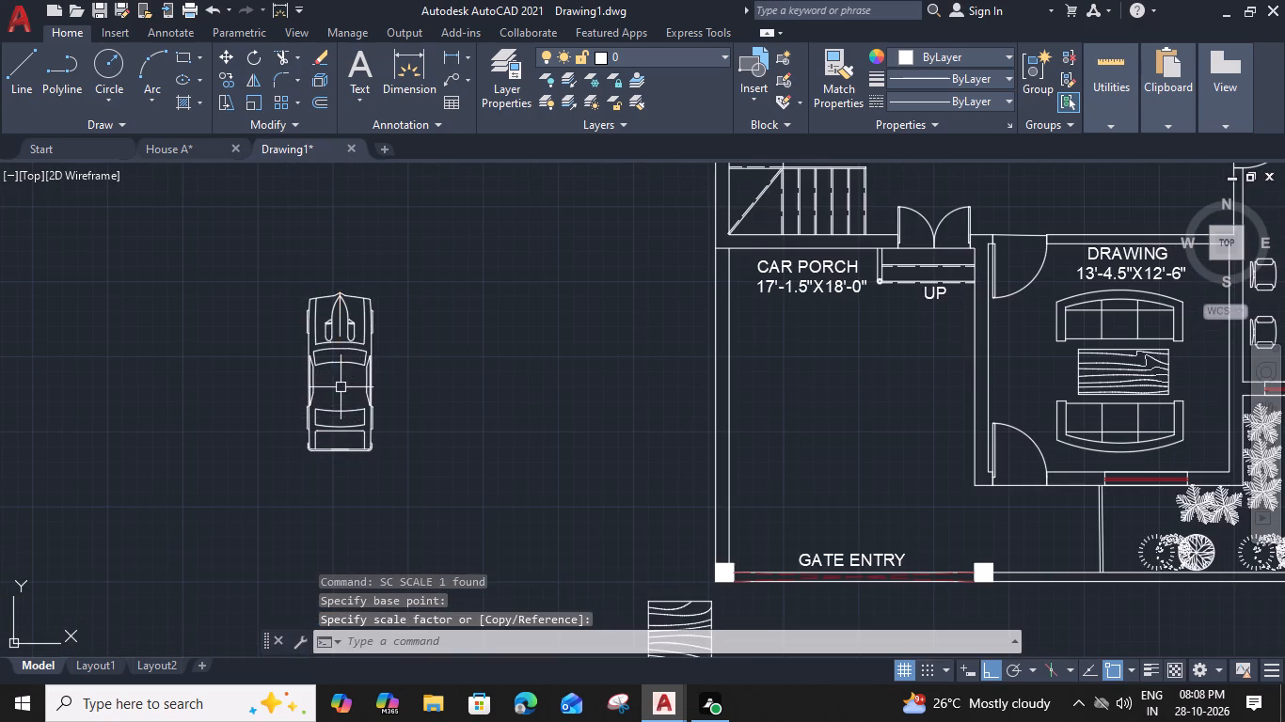
Move the car straight east into the car porch, a short distance from the porch's west wall.
left_click_drag(393, 353, 368, 380)
left_click(259, 478)
key("m")
key("space")
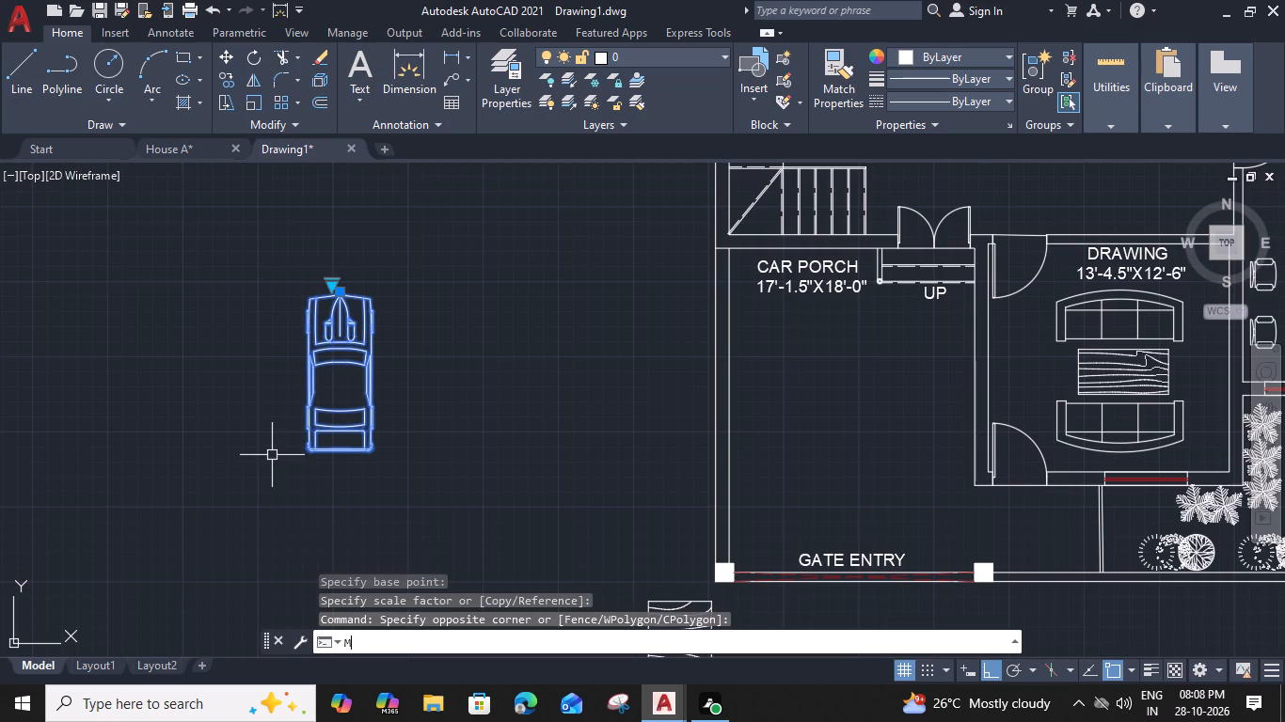
scroll(351, 365, "up", 1)
left_click(372, 389)
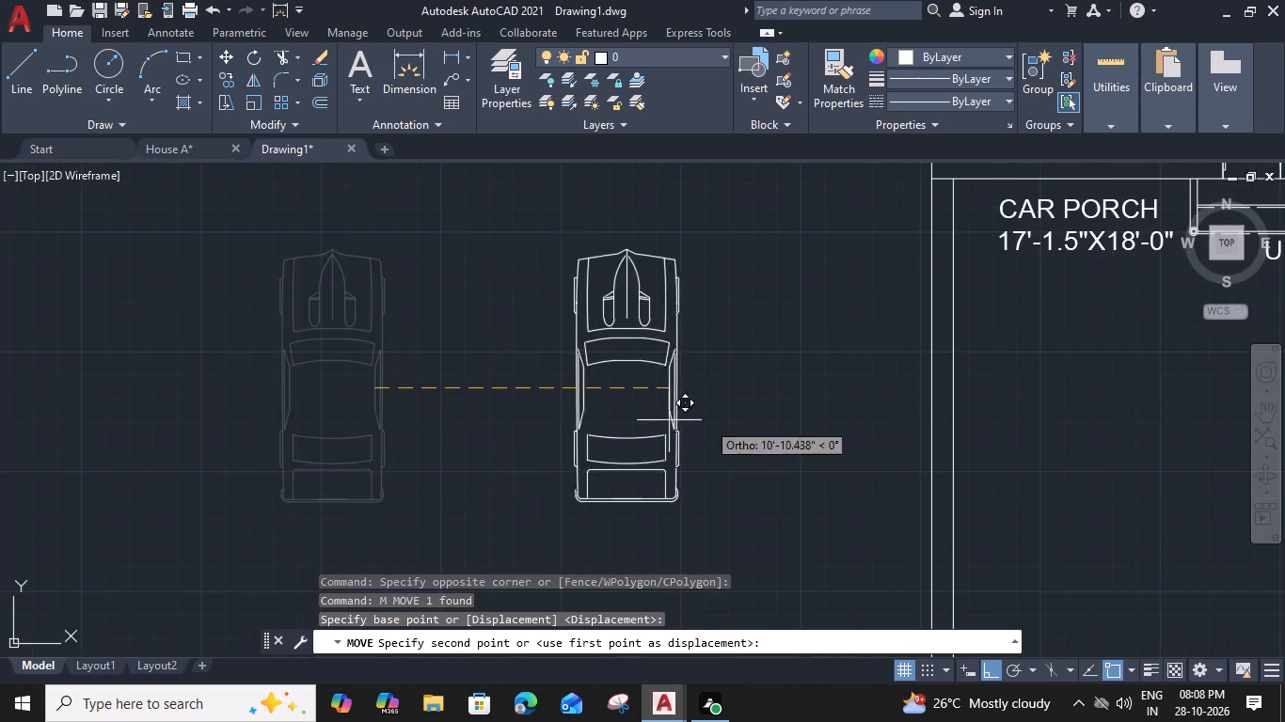
middle_click_drag(912, 427, 704, 368)
left_click(914, 384)
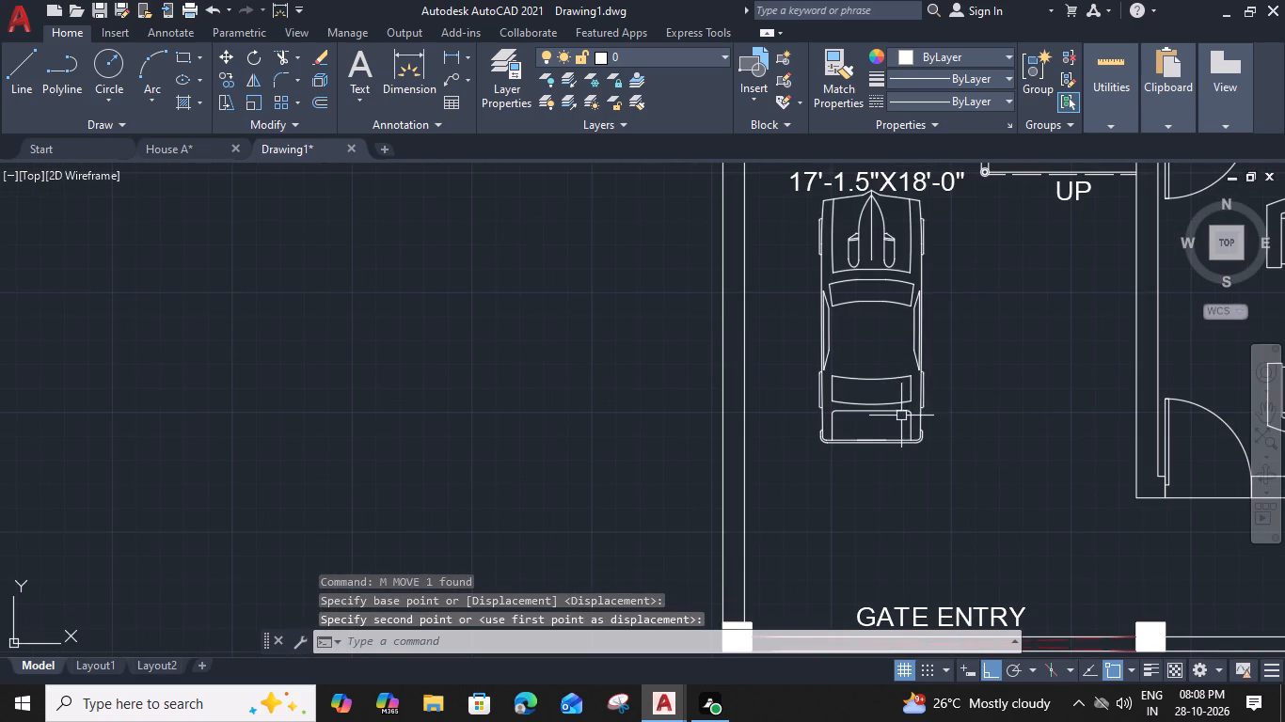
key("Escape")
Move the car straight south in the porch, clear of the CAR PORCH label.
left_click(872, 446)
key("m")
key("space")
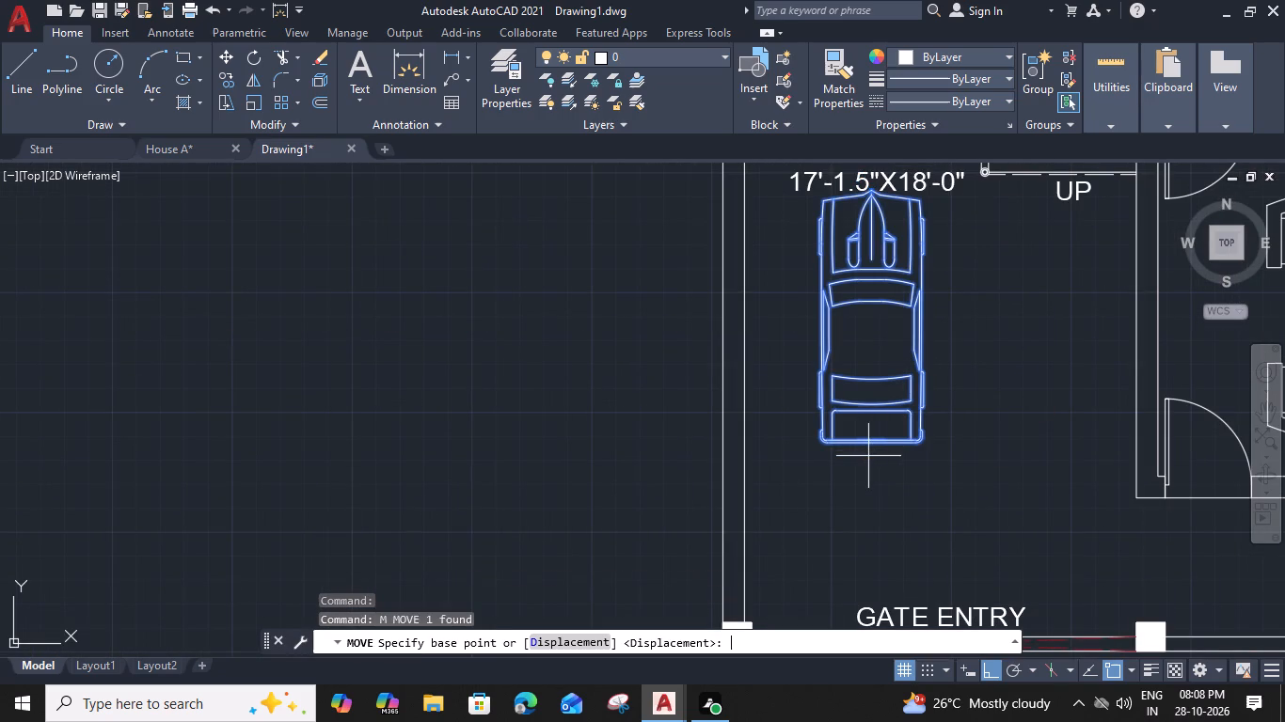
scroll(869, 452, "up", 2)
left_click(872, 432)
scroll(865, 509, "down", 2)
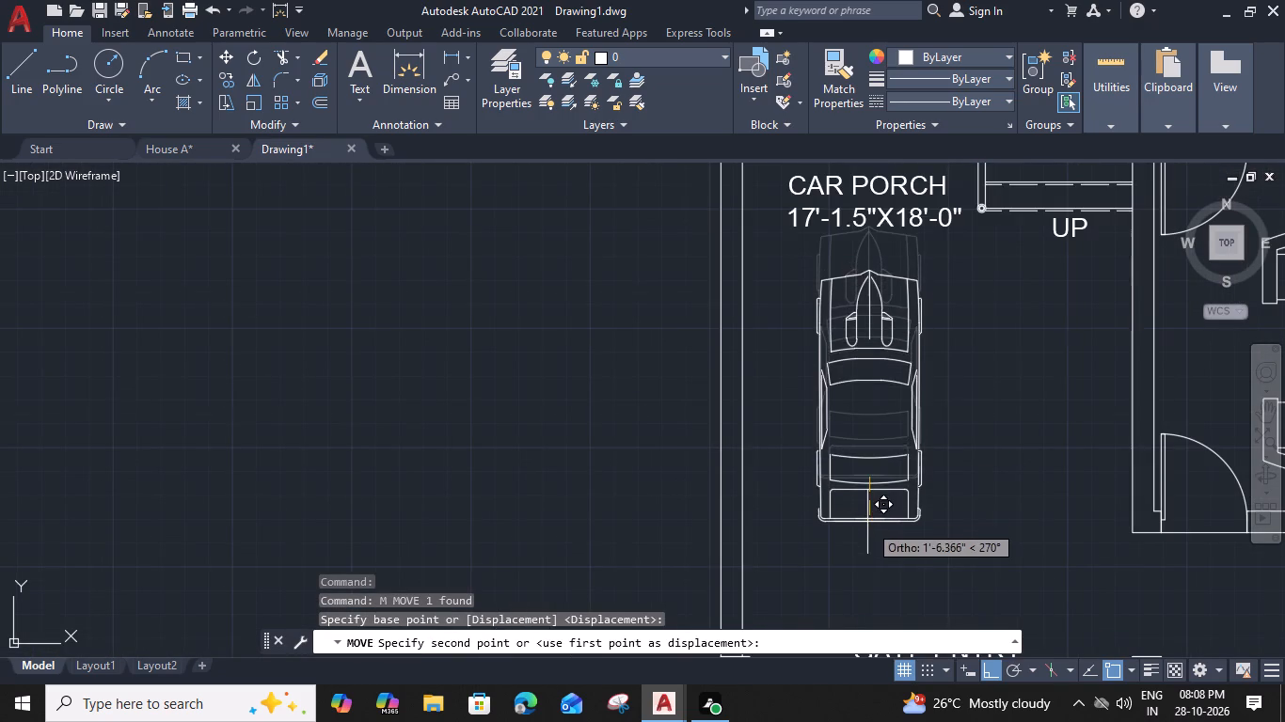
left_click(870, 541)
Copy the car about 4'-7" straight east so that two cars stand side by side in the porch.
scroll(870, 538, "down", 2)
middle_click_drag(933, 510, 892, 470)
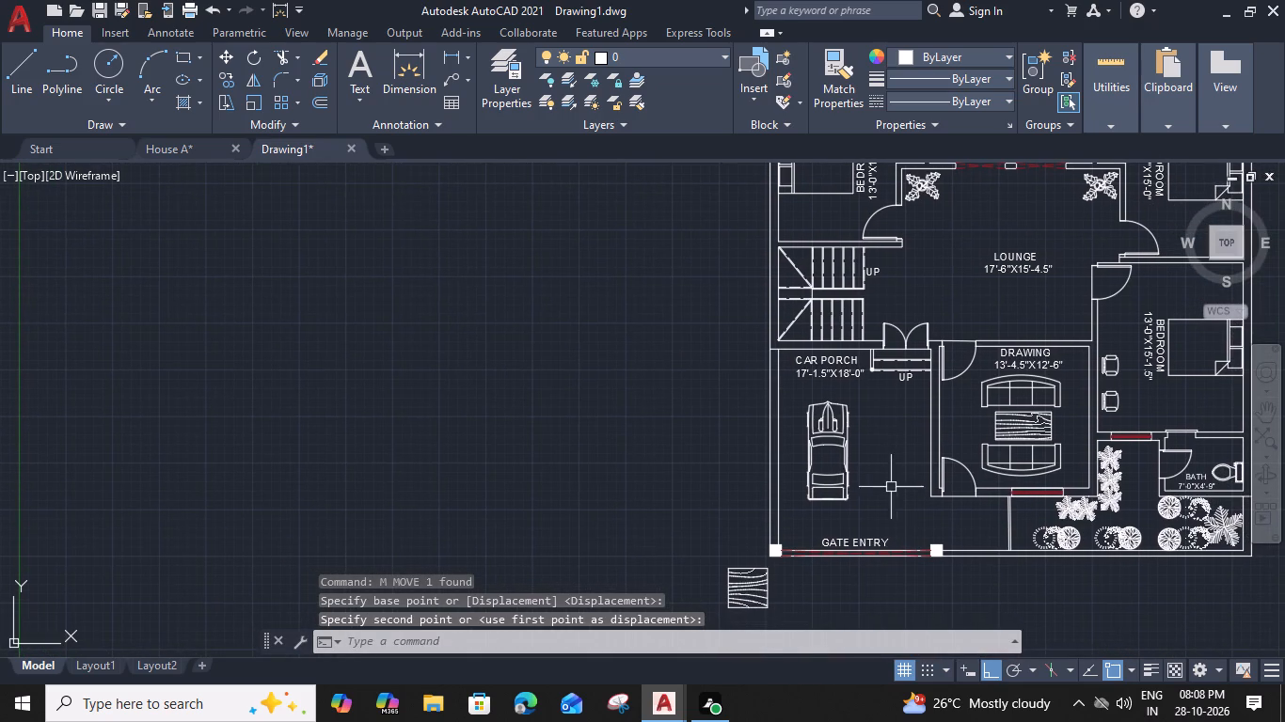
left_click(866, 406)
left_click(801, 453)
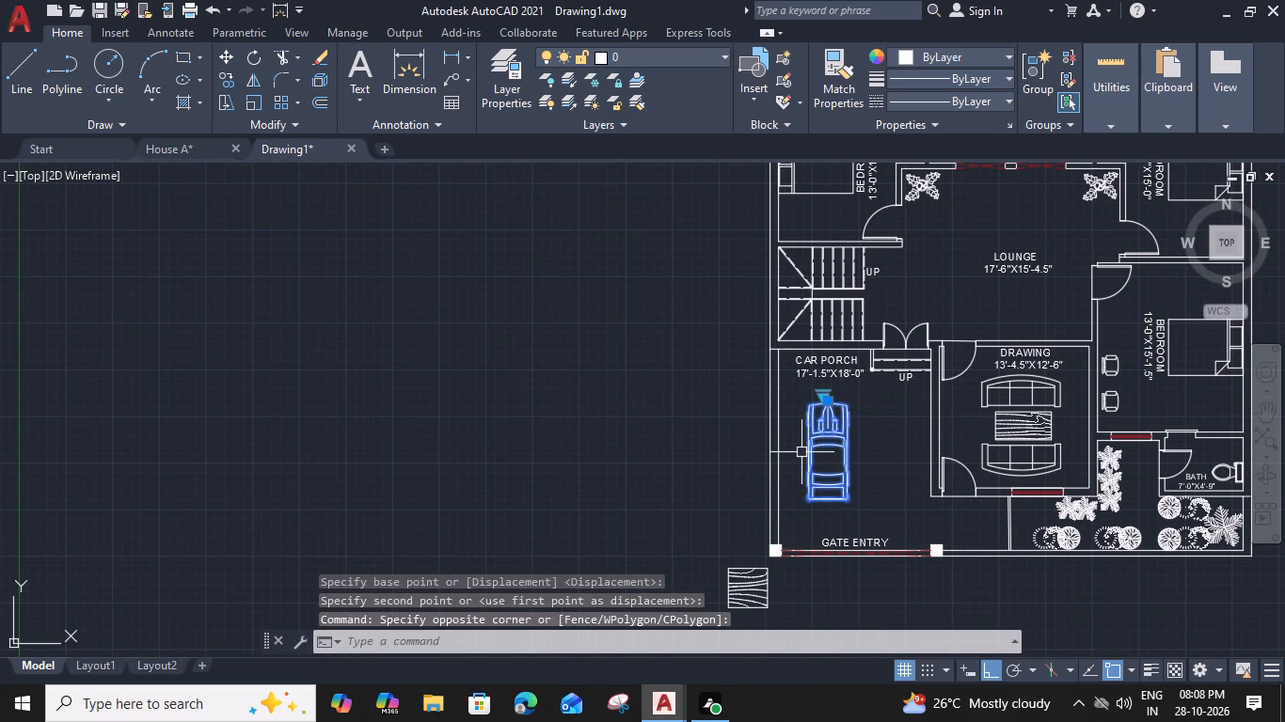
type("CO")
key("space")
scroll(836, 441, "up", 3)
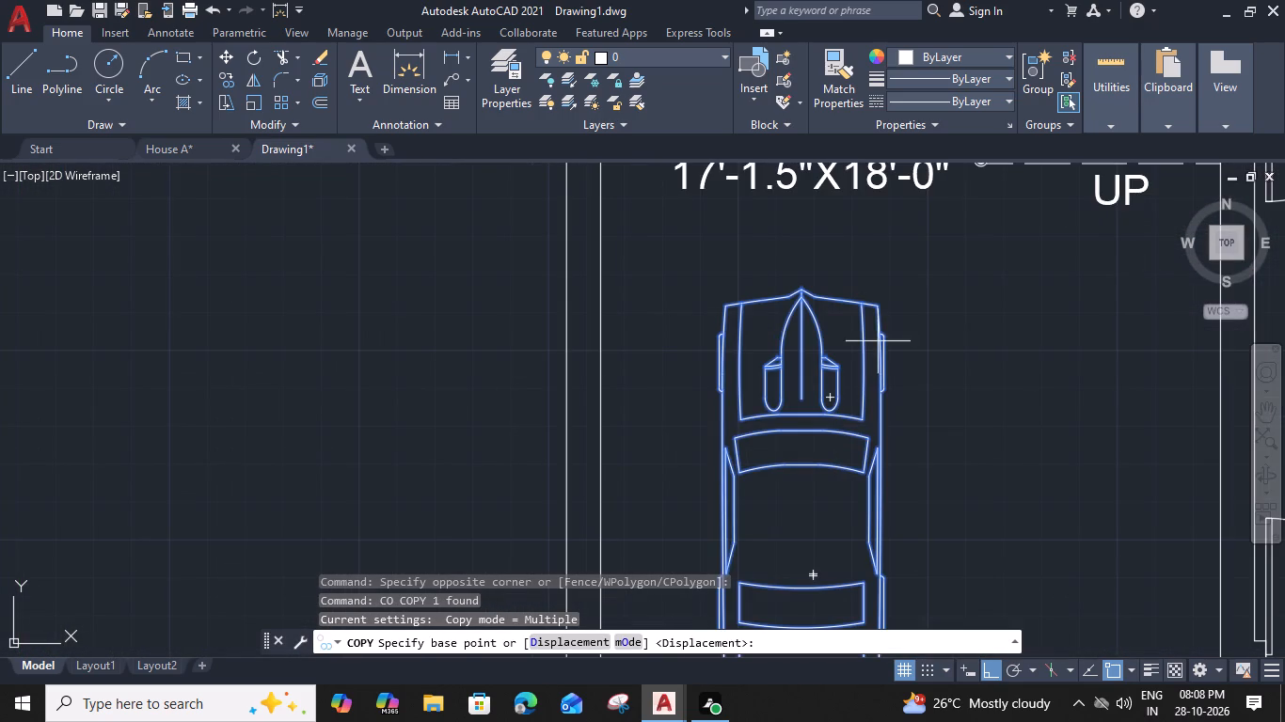
left_click(880, 304)
scroll(1039, 322, "down", 1)
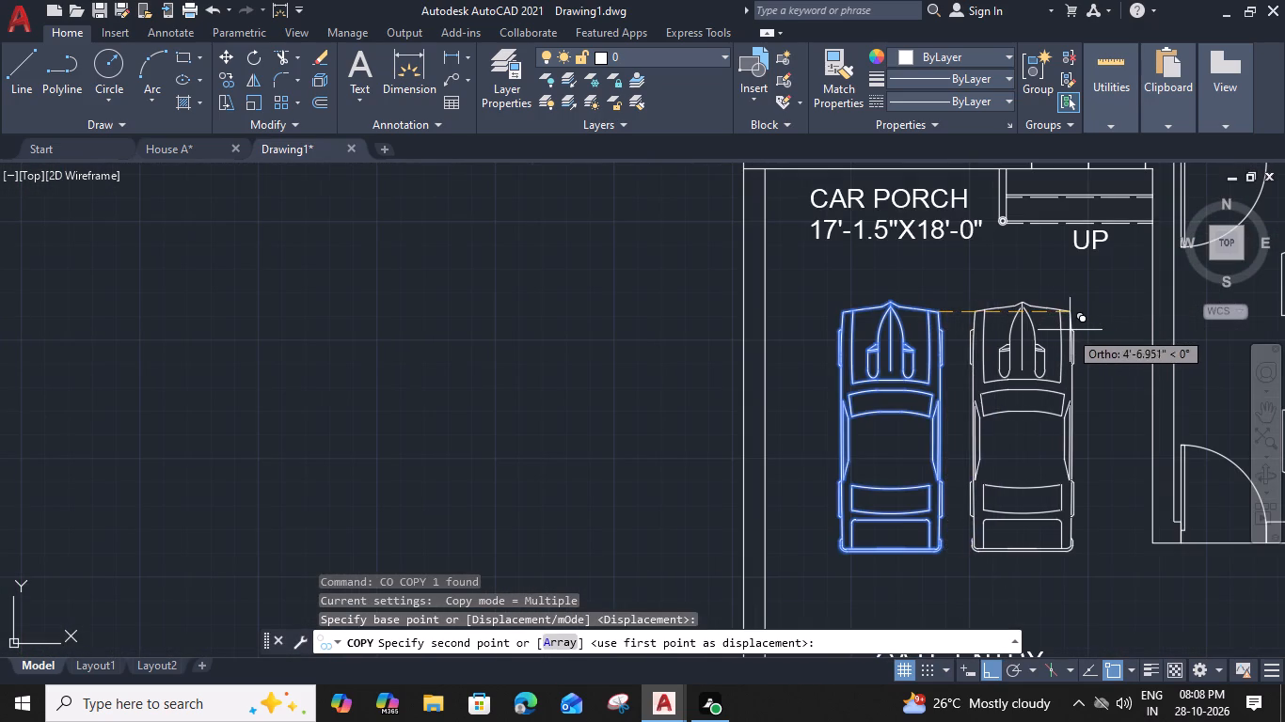
left_click(1071, 330)
key("Escape")
Erase the spare wood-grain table lying outside the house, southwest of the gate.
scroll(1075, 337, "down", 3)
middle_click_drag(1064, 403, 1071, 410)
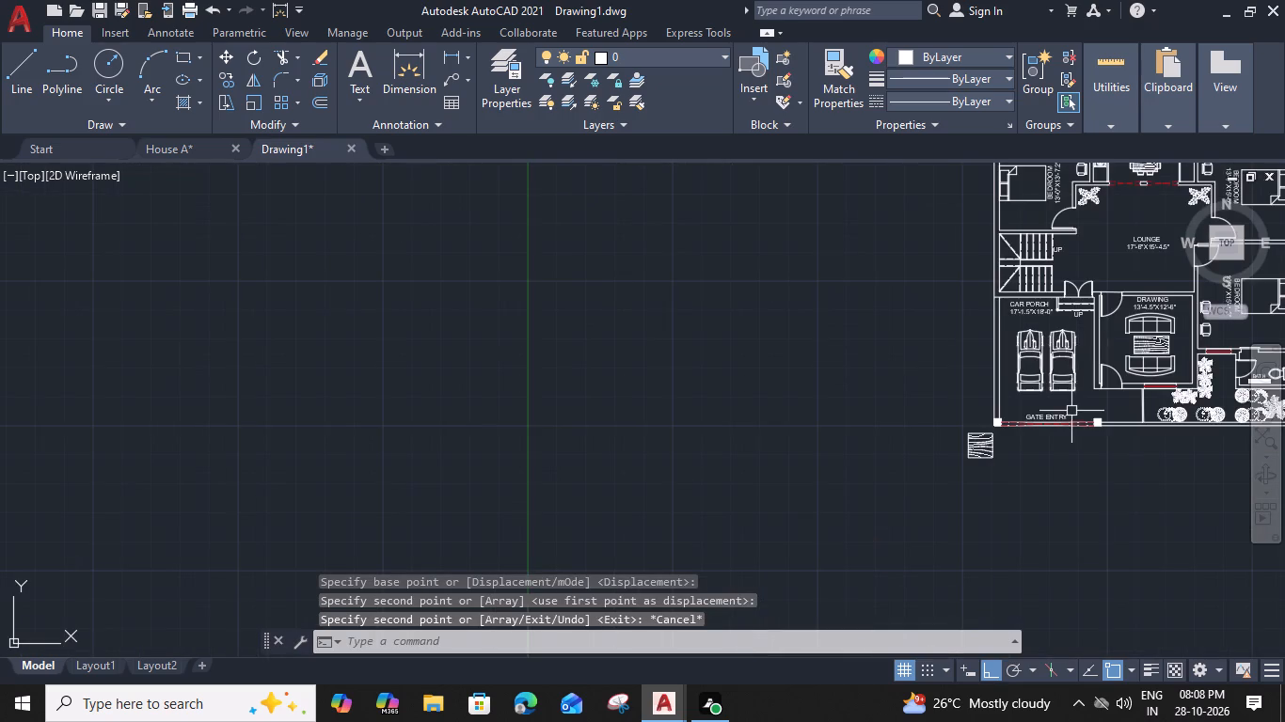
middle_click_drag(1071, 410, 801, 421)
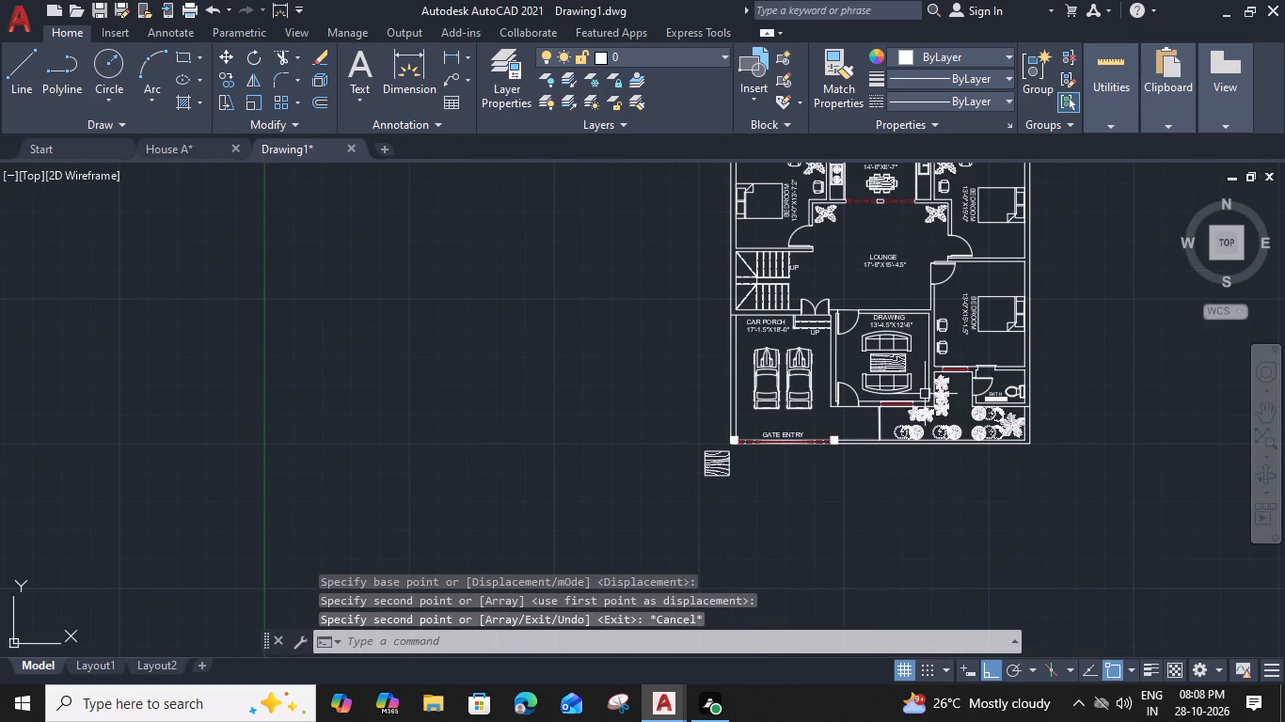
middle_click_drag(925, 392, 918, 425)
left_click(705, 503)
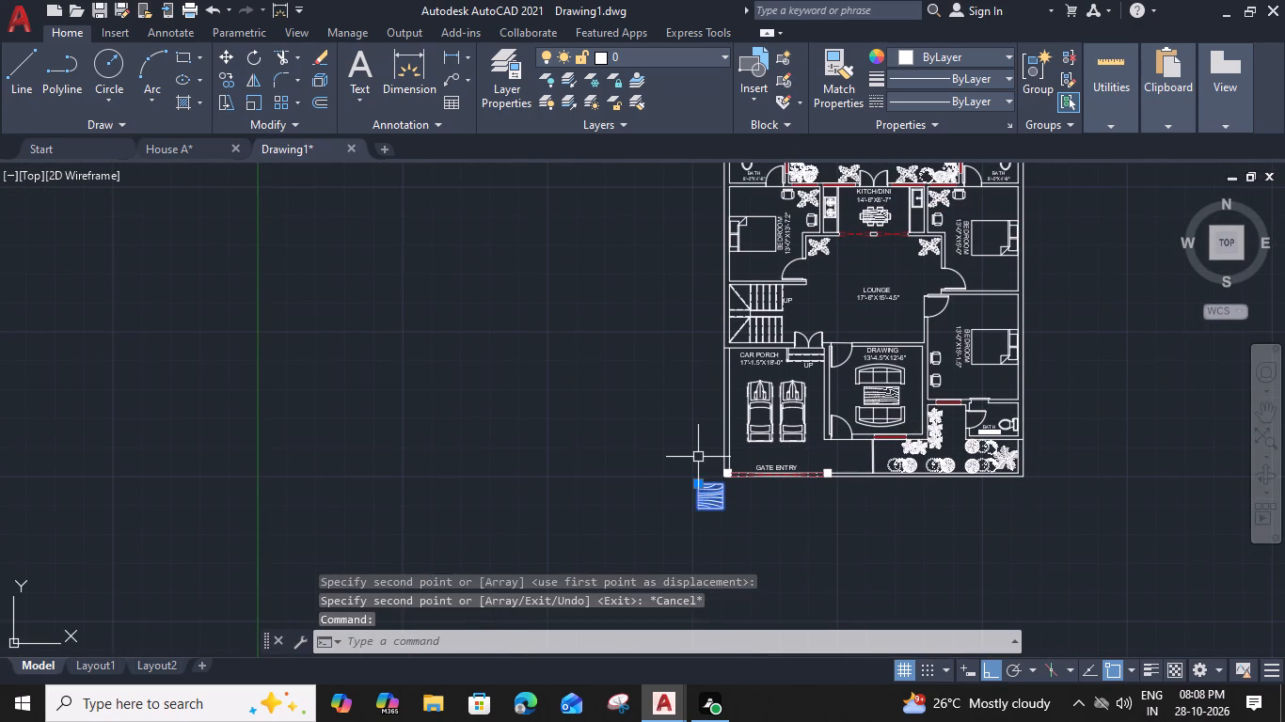
key("Delete")
key("Delete")
Add a linear dimension for the house's full north-south depth, placed just outside the east wall.
key("d")
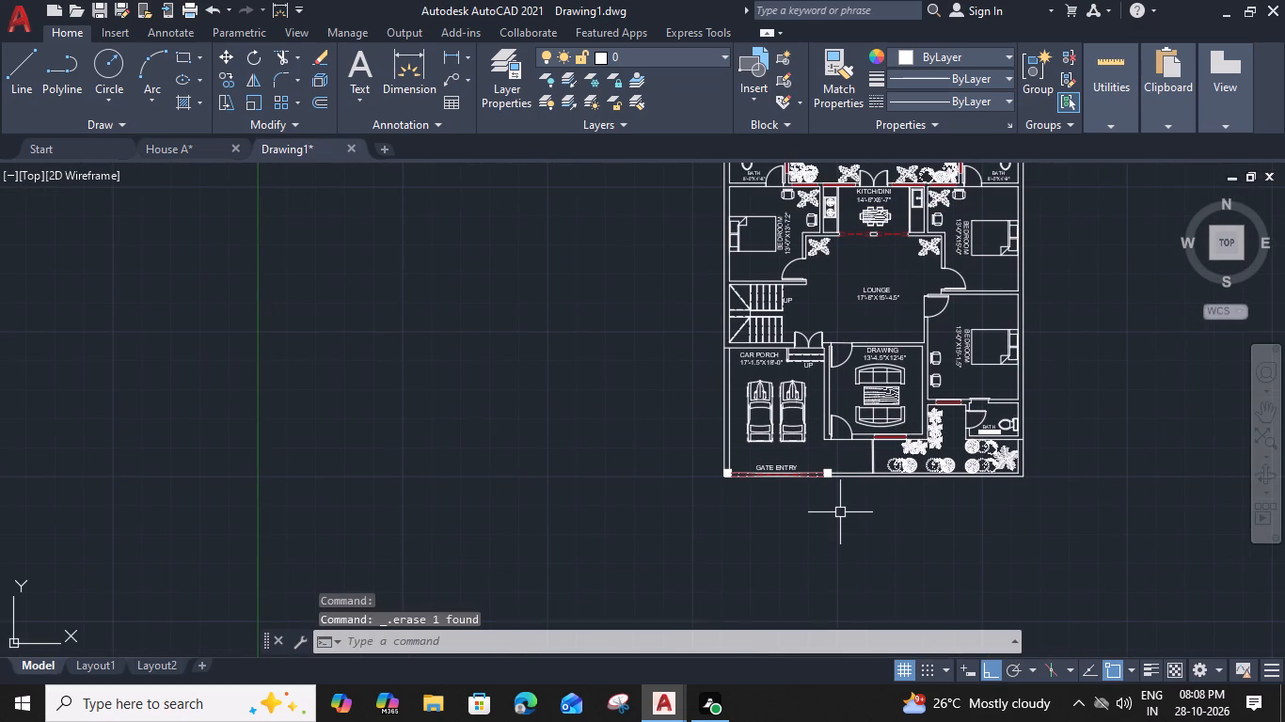
type("IMLI")
key("space")
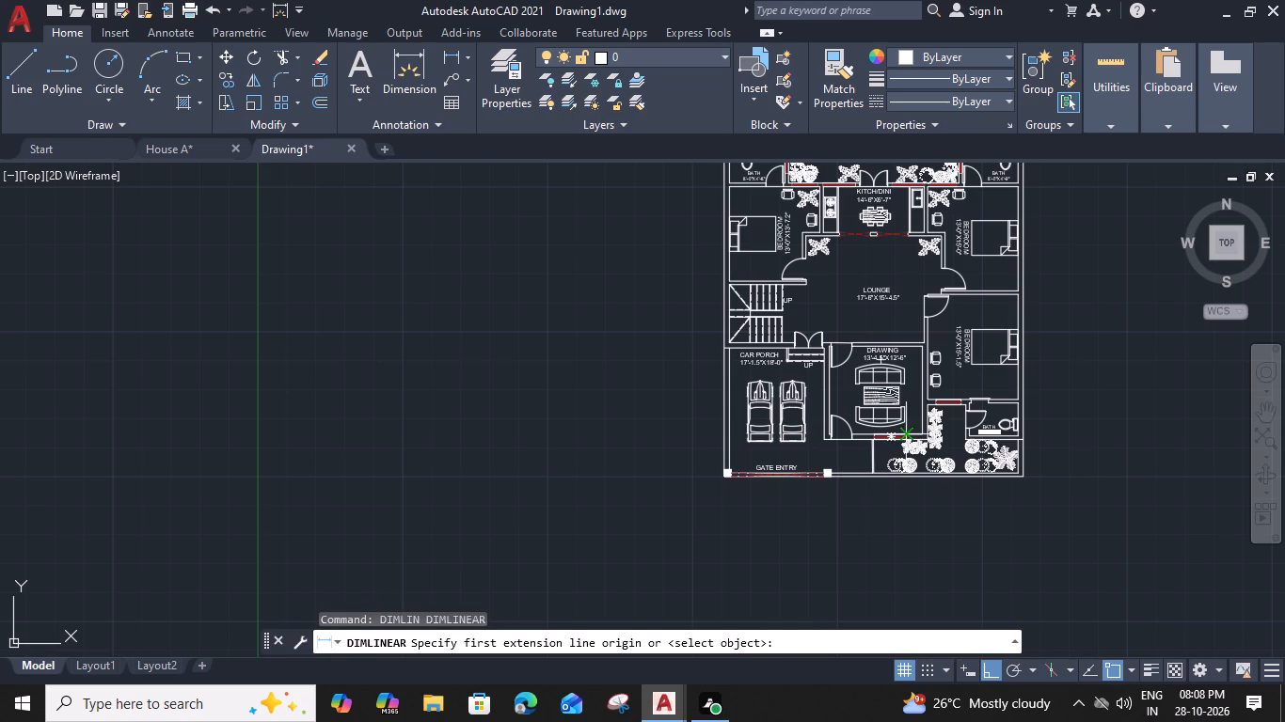
middle_click_drag(904, 441, 811, 521)
left_click(932, 220)
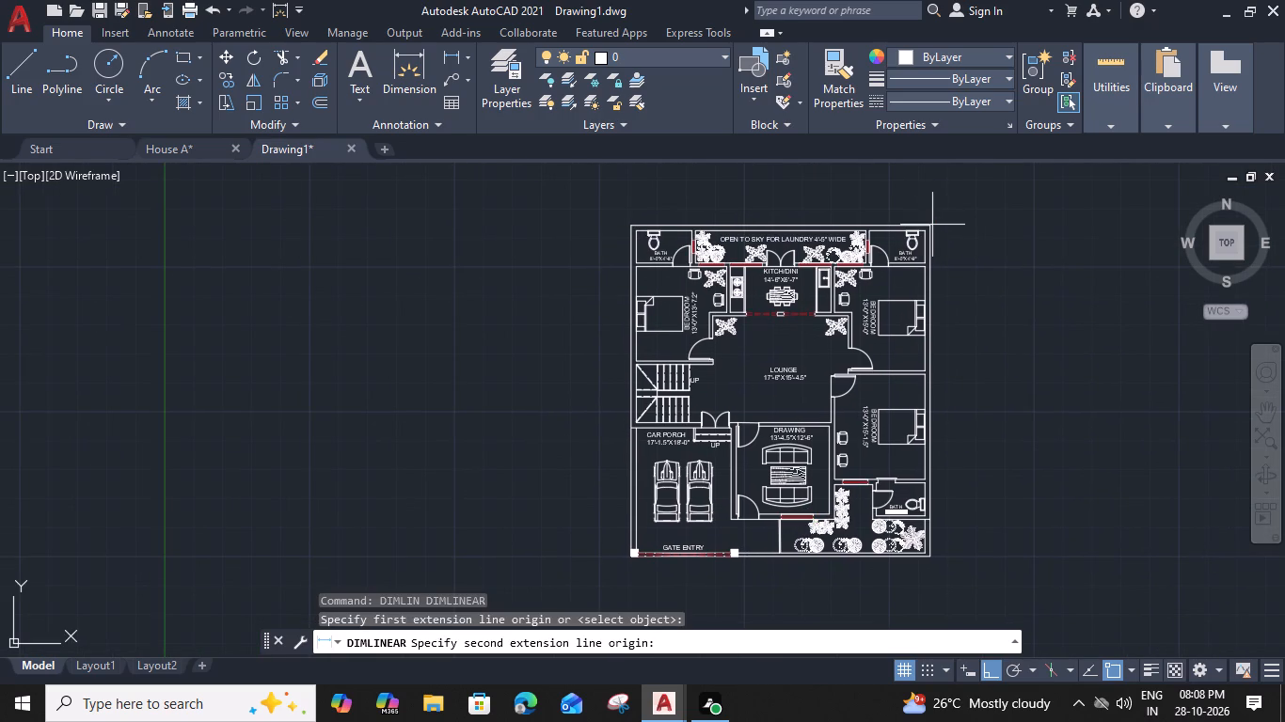
left_click(934, 557)
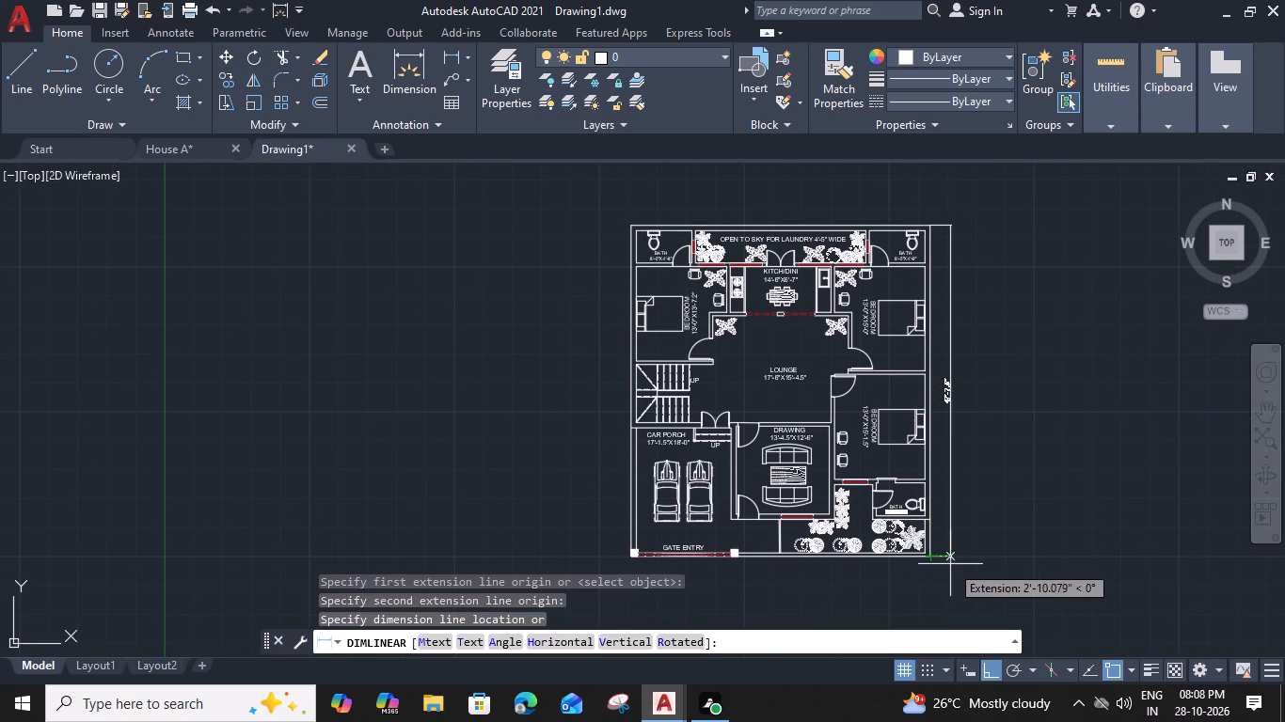
left_click(952, 564)
Add a linear dimension for the house's full width by selecting the outer north wall line, placed just north of it.
key("space")
key("space")
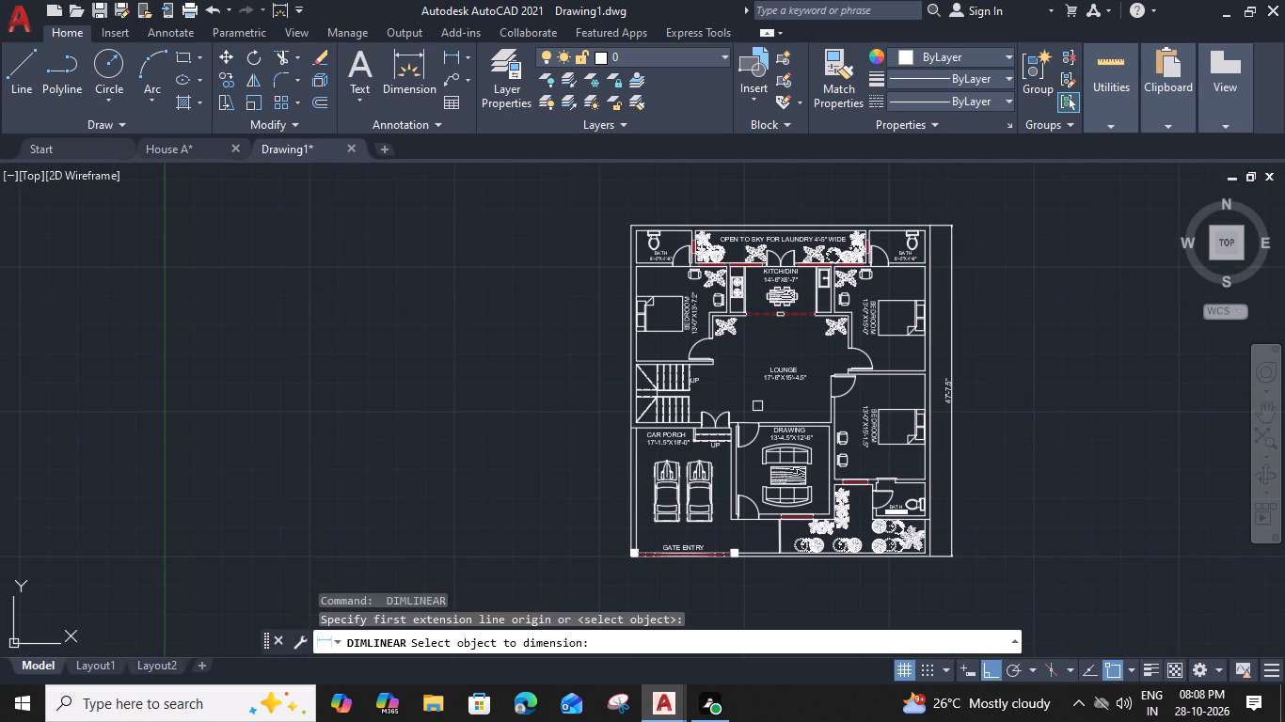
left_click(794, 223)
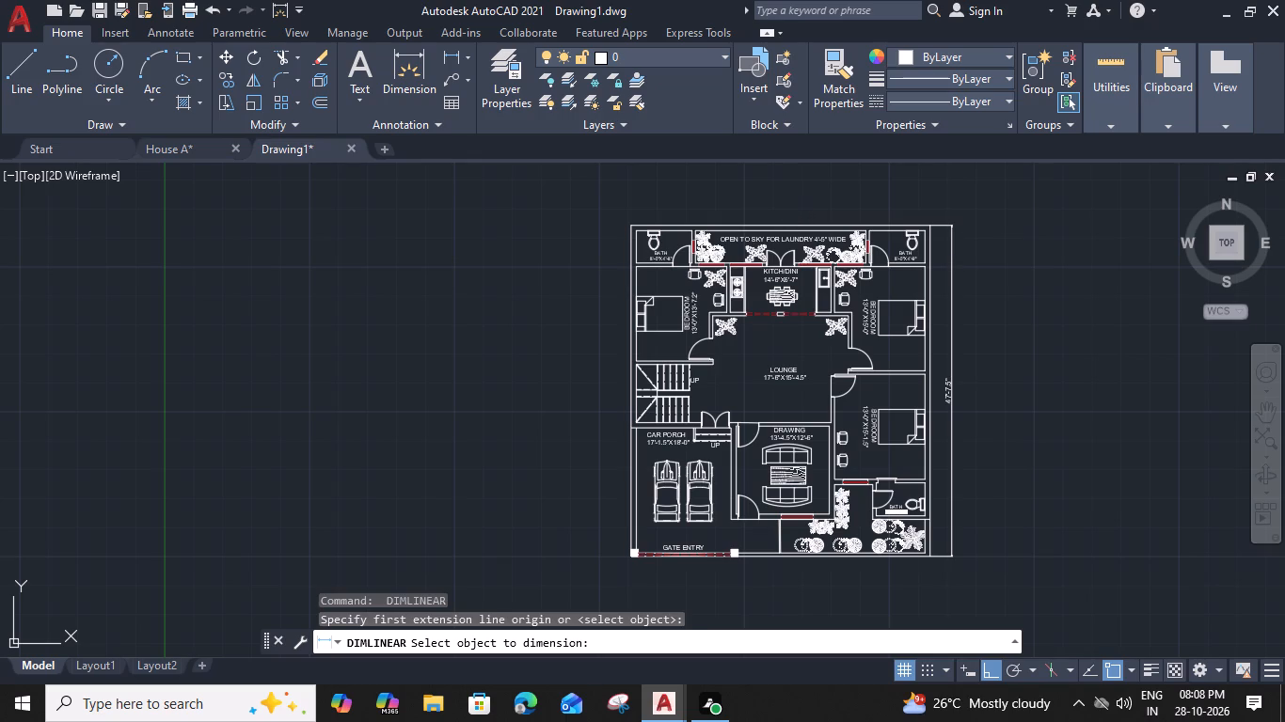
left_click(796, 213)
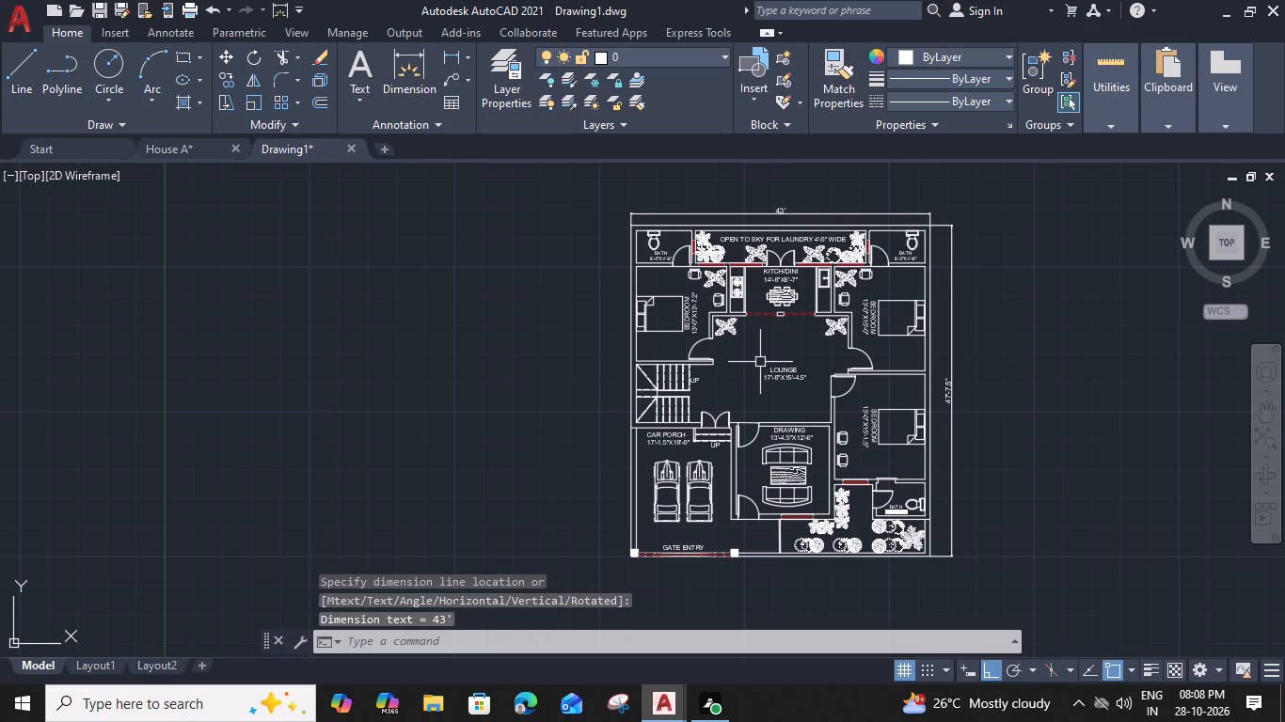
Hatch the outer walls, drawing room's north and east walls, garden-side bath wall and kitchen's east partition with the ANSI32 pattern.
type("H")
key("space")
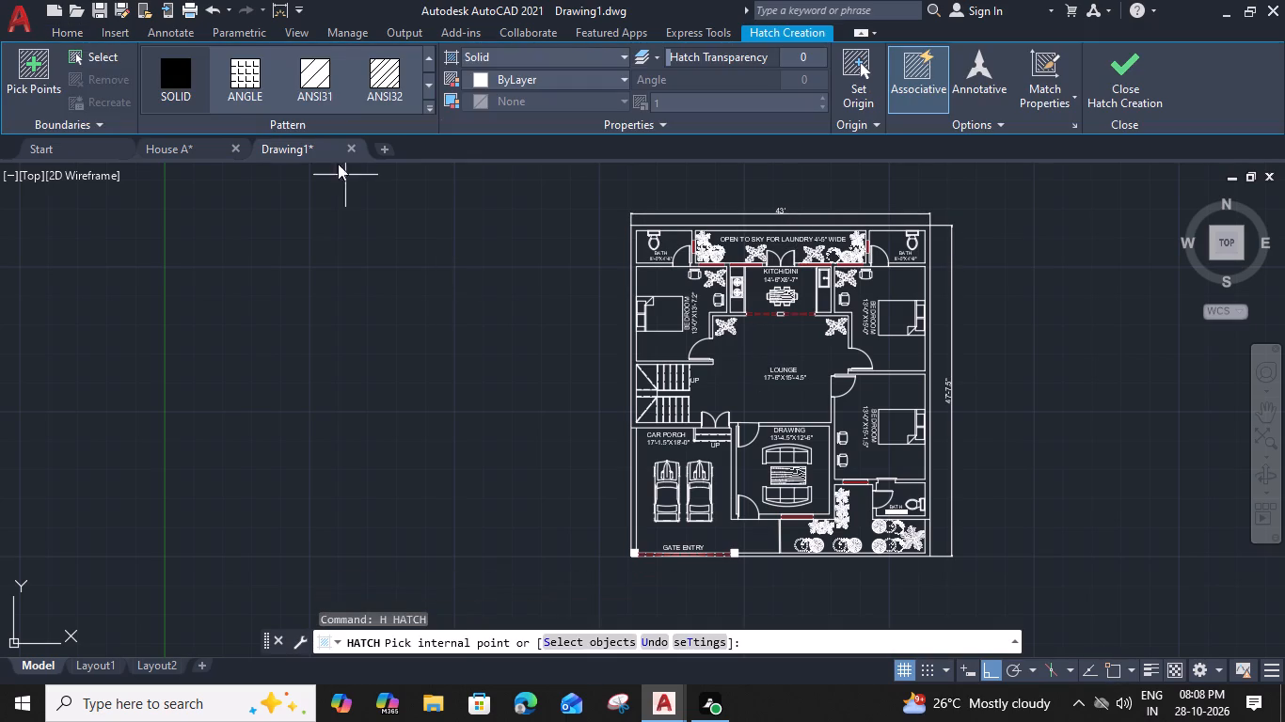
left_click(364, 81)
scroll(681, 309, "up", 2)
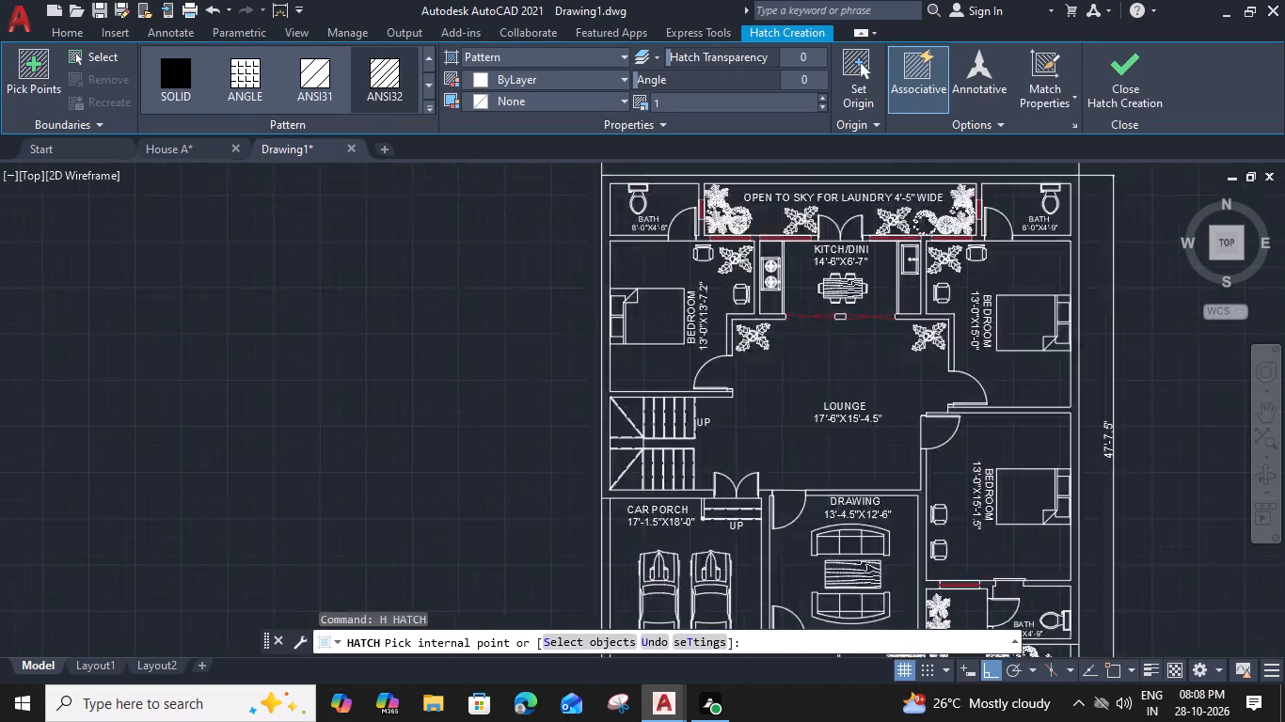
left_click(560, 316)
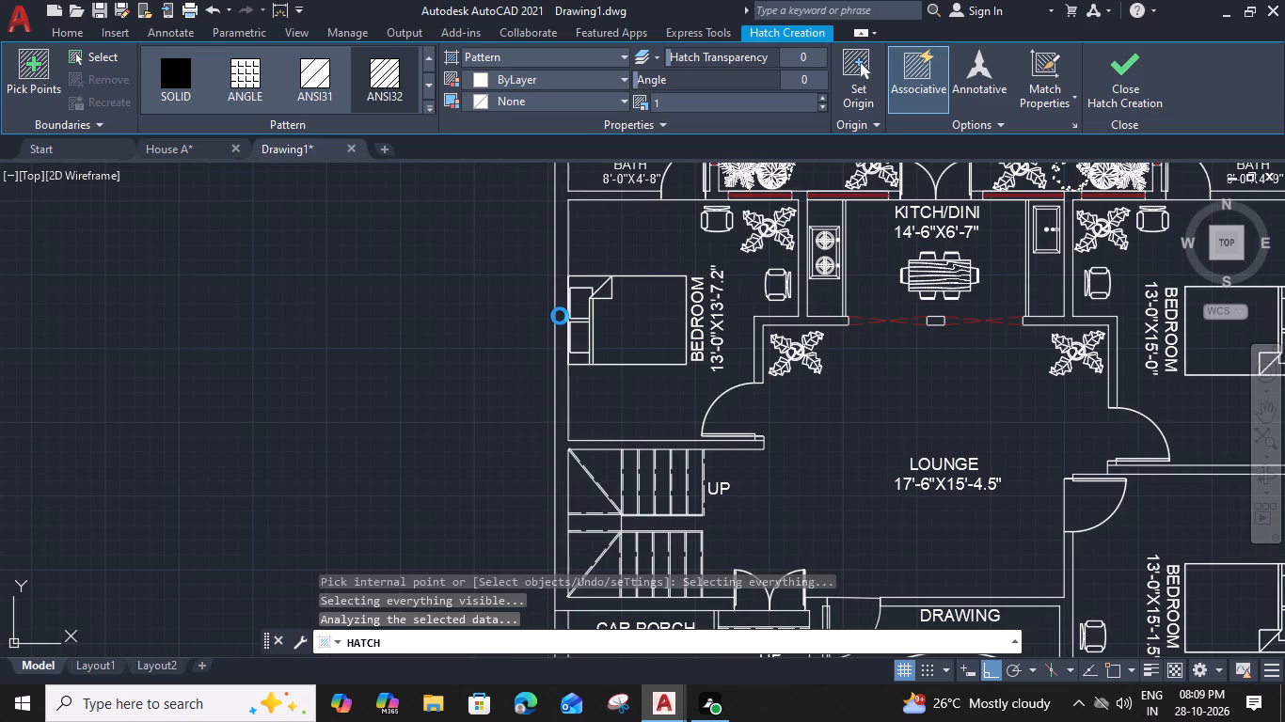
scroll(560, 316, "down", 2)
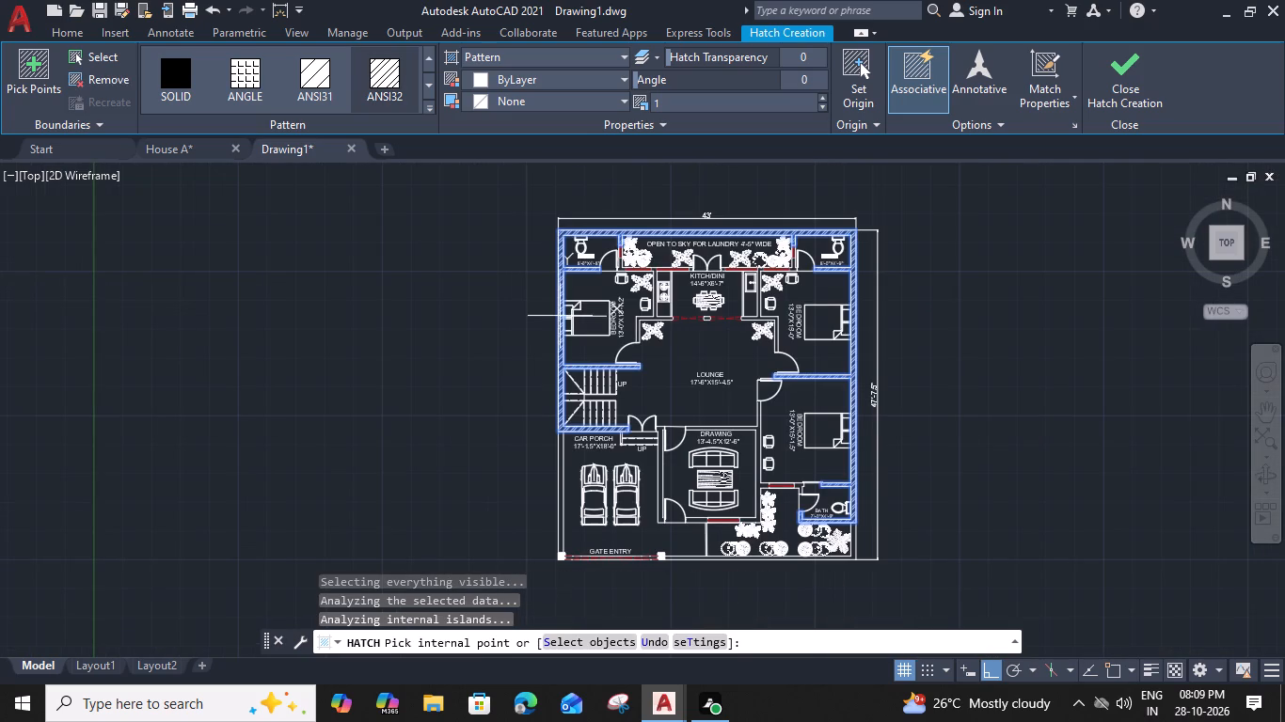
scroll(756, 375, "up", 3)
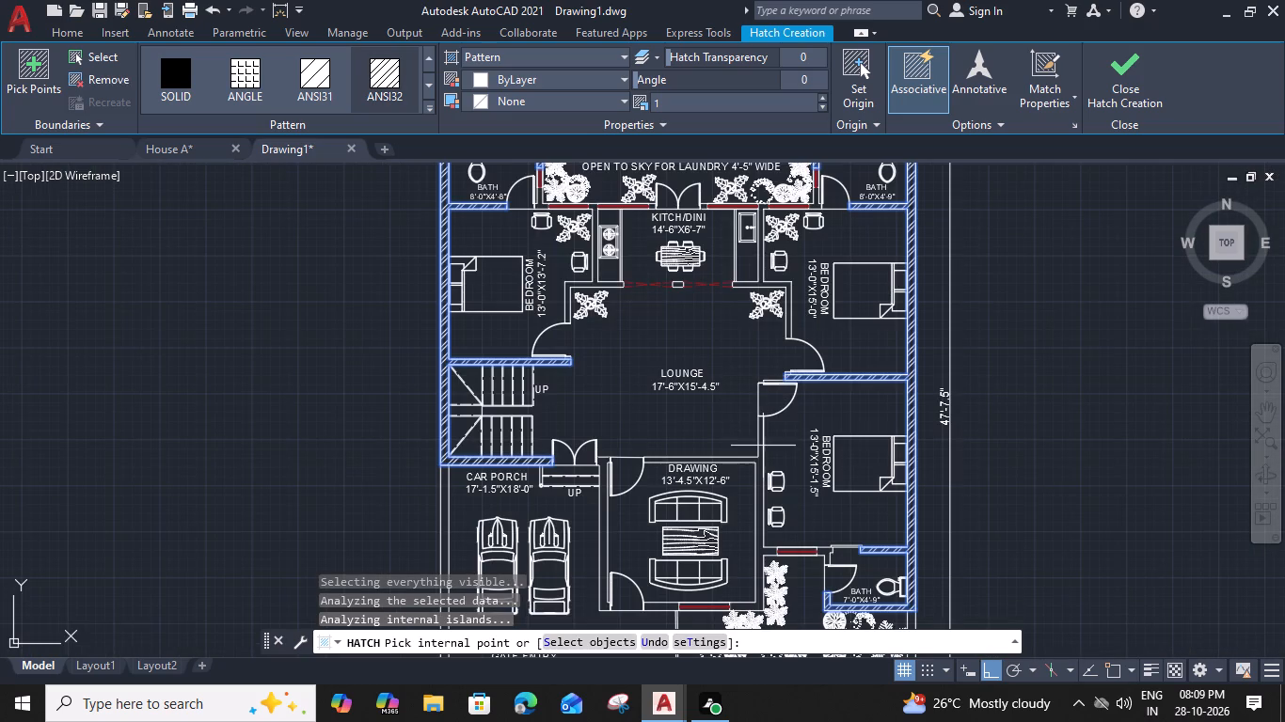
left_click(761, 463)
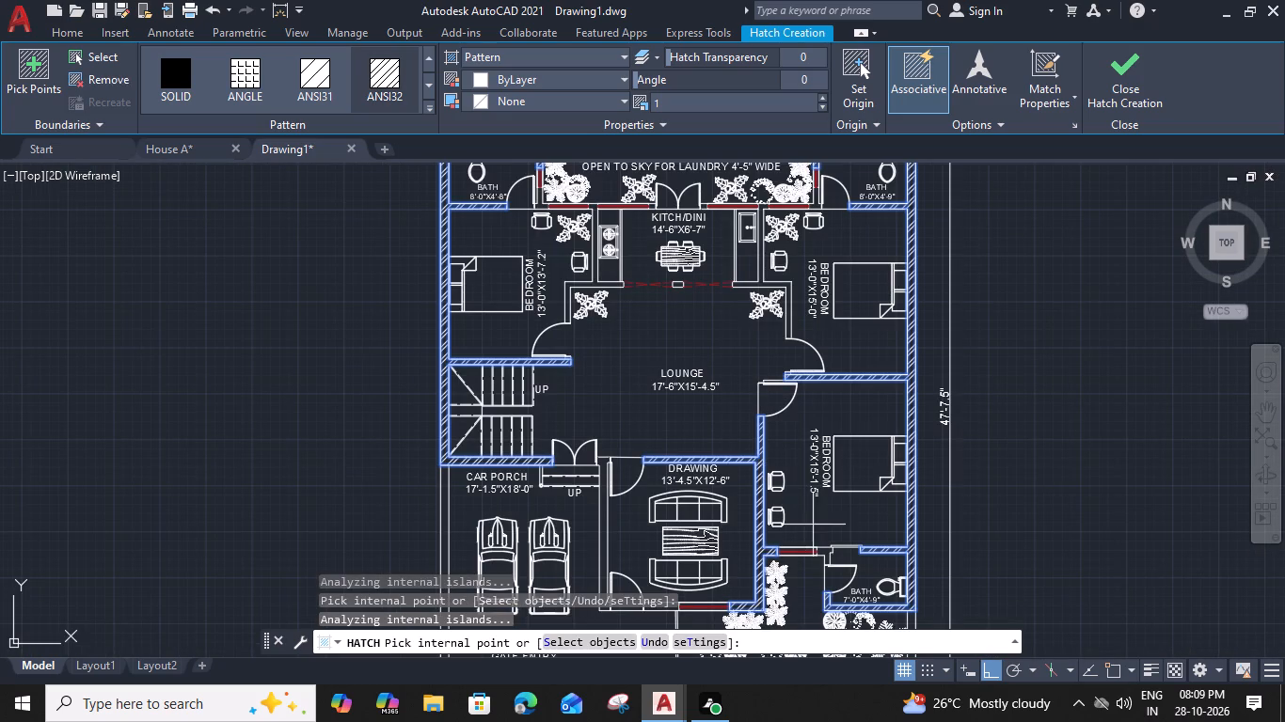
left_click(827, 552)
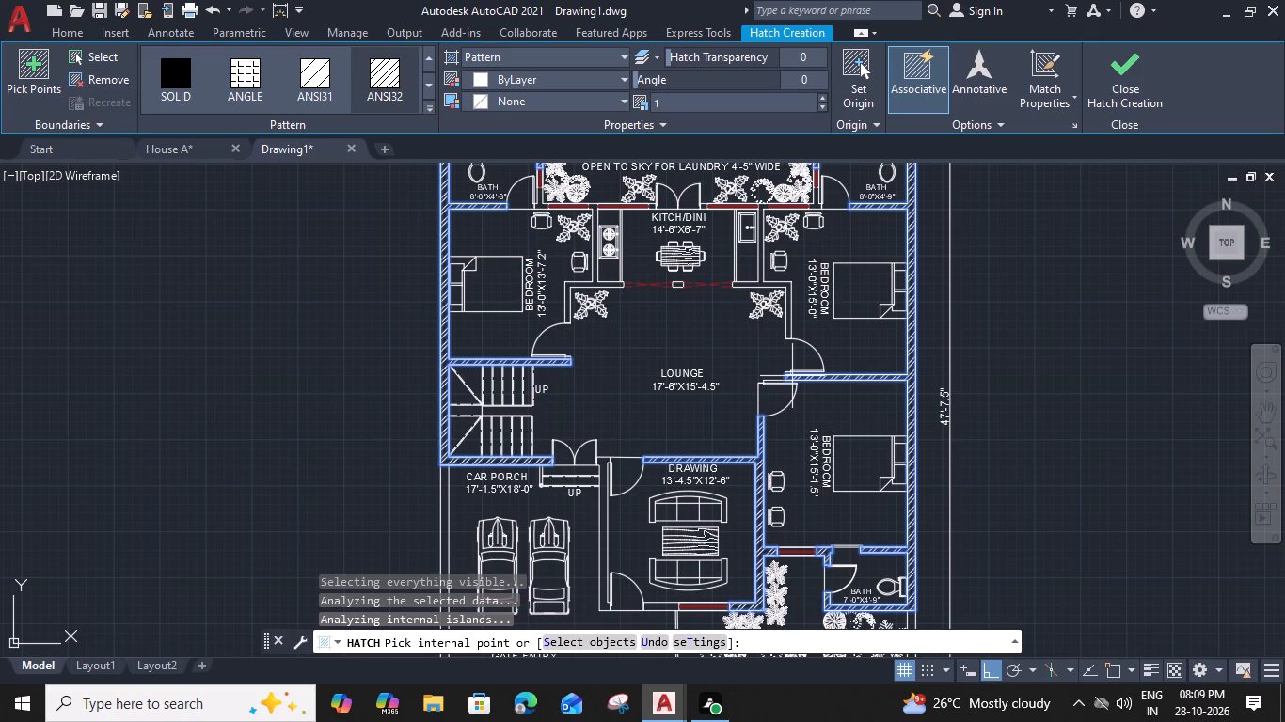
left_click(788, 298)
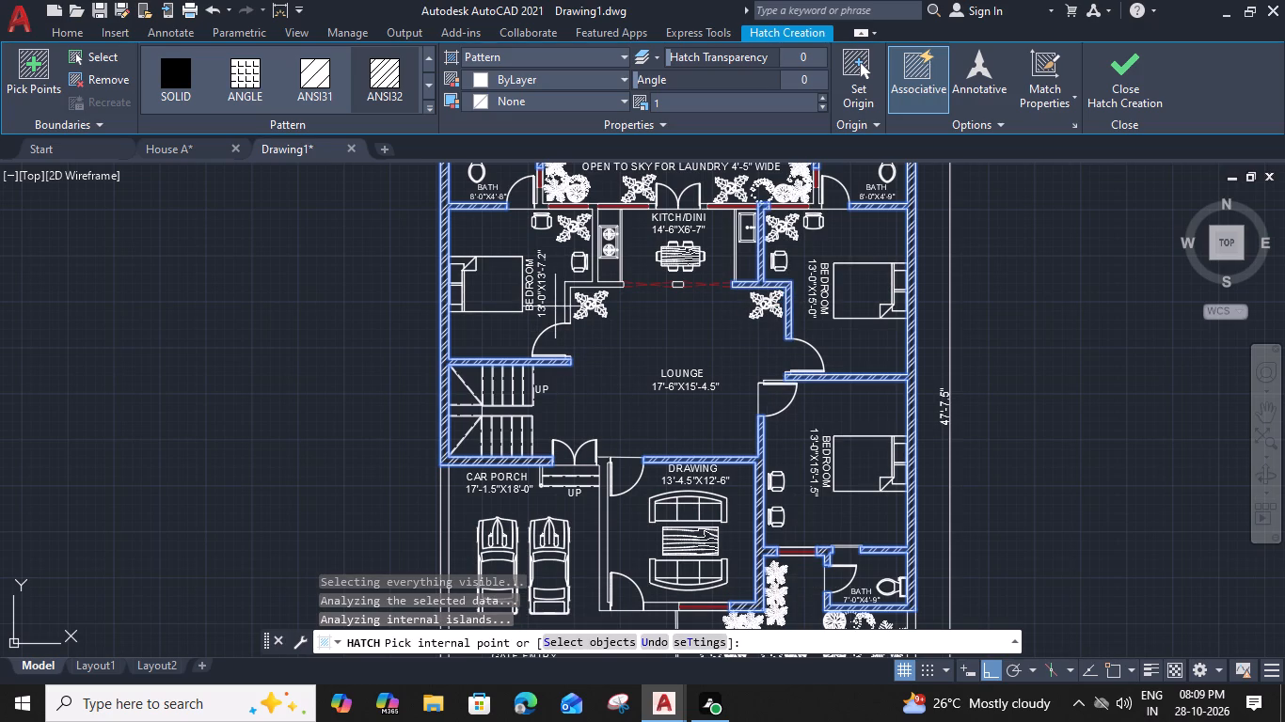
Add the partition between the west bedroom and kitchen and the short bath walls beside the laundry to the ANSI32 hatch.
scroll(572, 284, "up", 2)
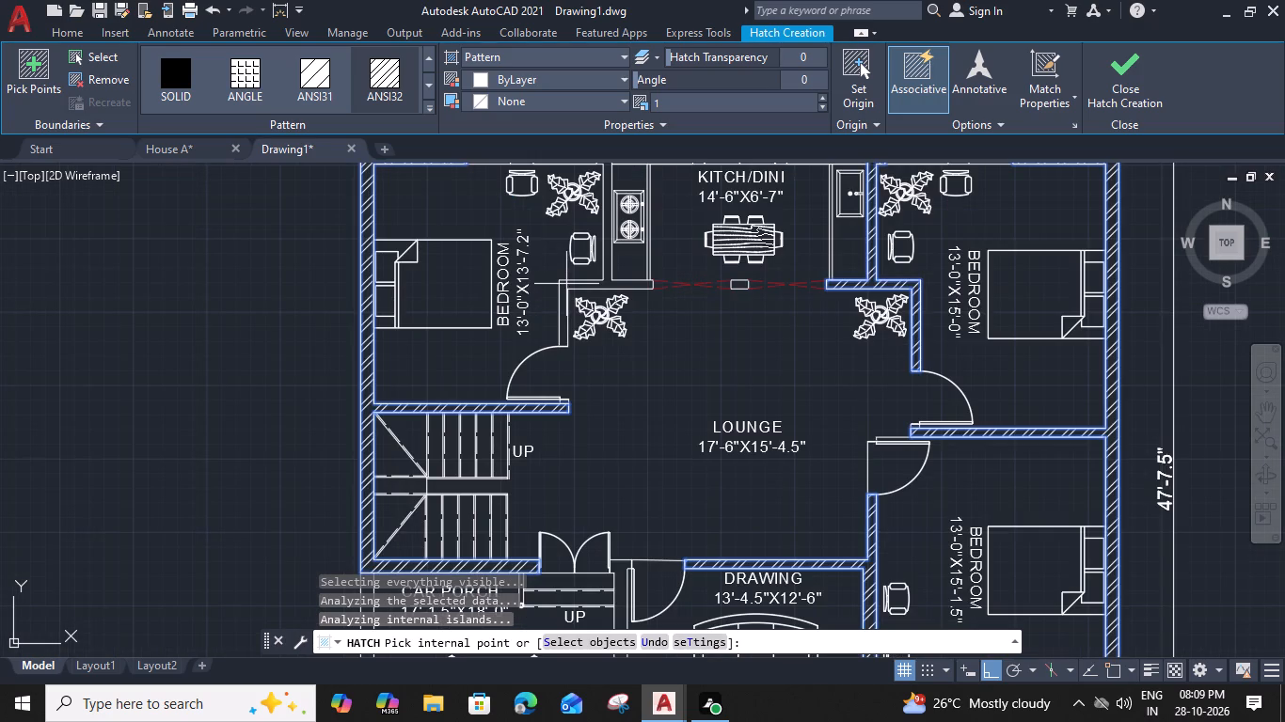
left_click(566, 284)
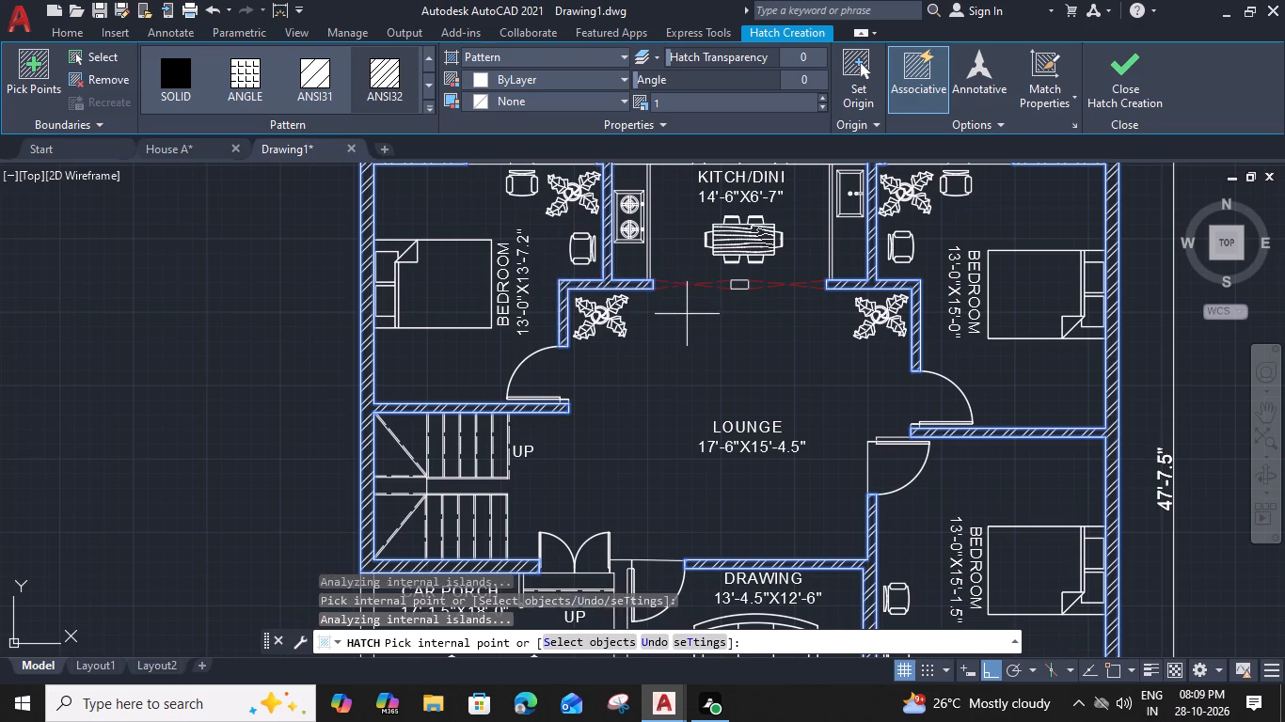
scroll(688, 314, "down", 1)
middle_click_drag(692, 318, 708, 385)
scroll(595, 265, "up", 2)
left_click(601, 279)
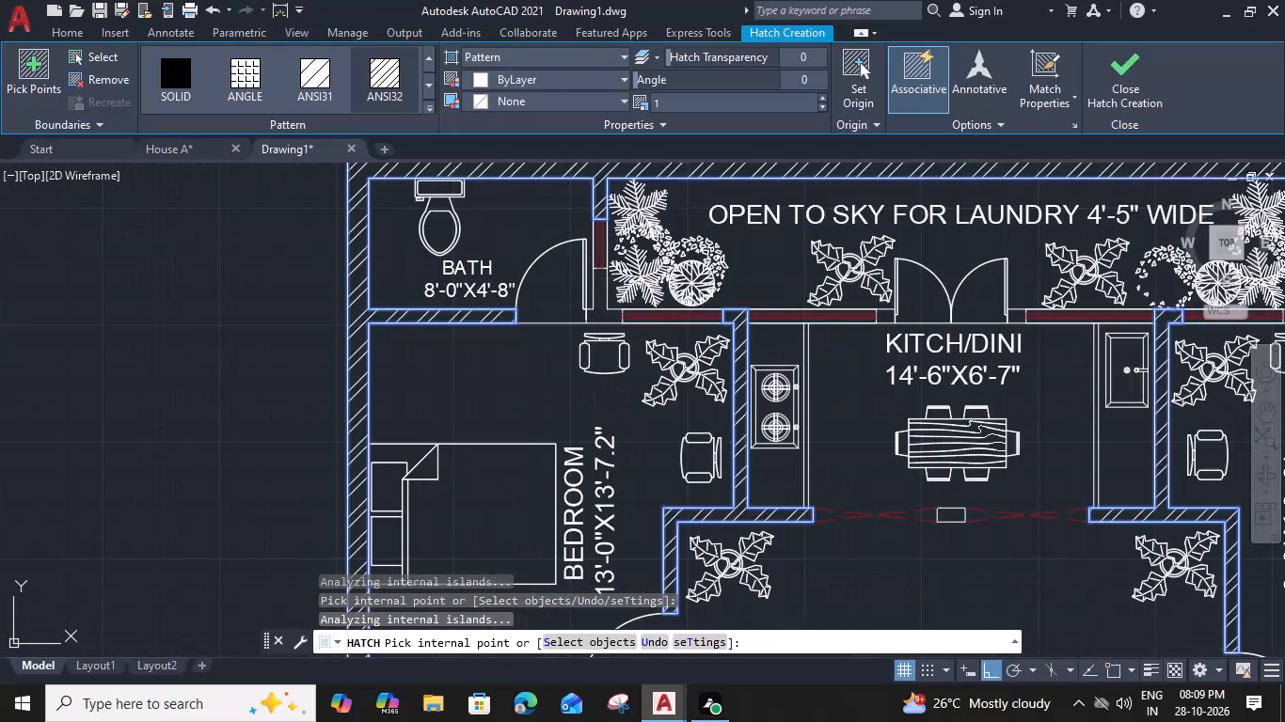
scroll(601, 279, "down", 2)
scroll(862, 301, "up", 2)
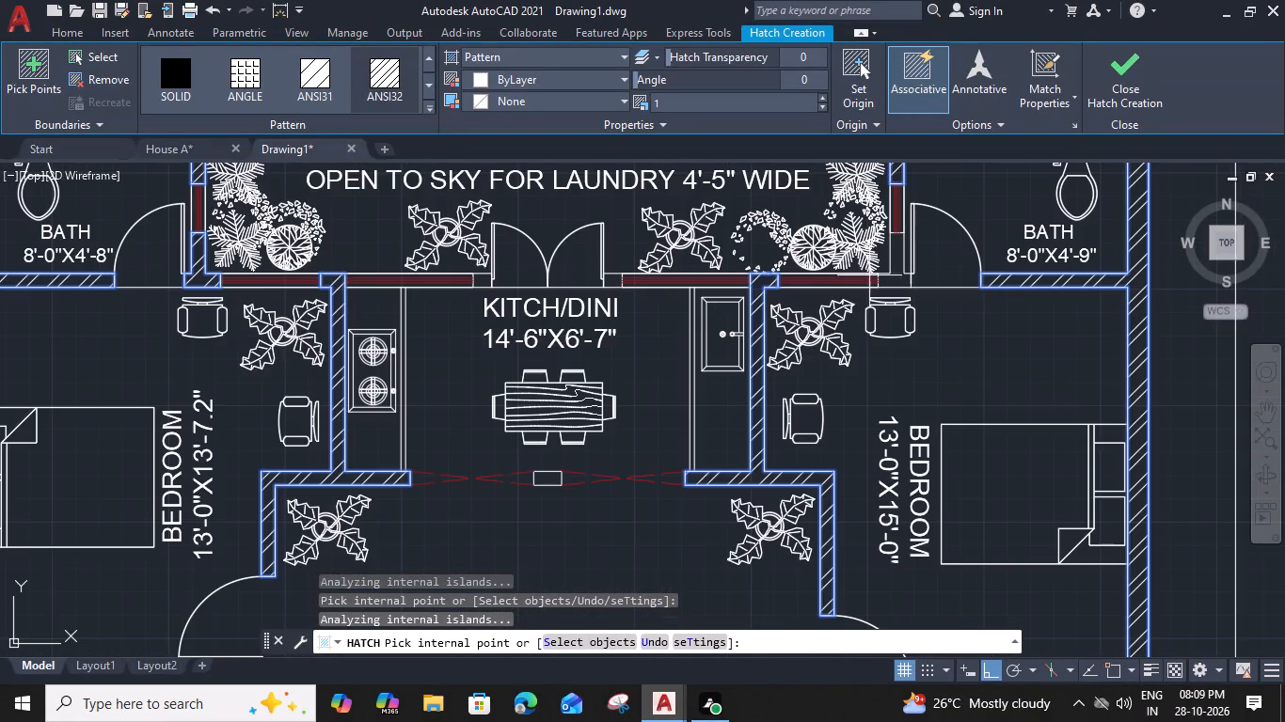
left_click(895, 270)
Add the drawing room's south wall and its west wall beside the porch to the hatch, and finish the hatch.
scroll(895, 270, "down", 3)
middle_click_drag(832, 365, 826, 347)
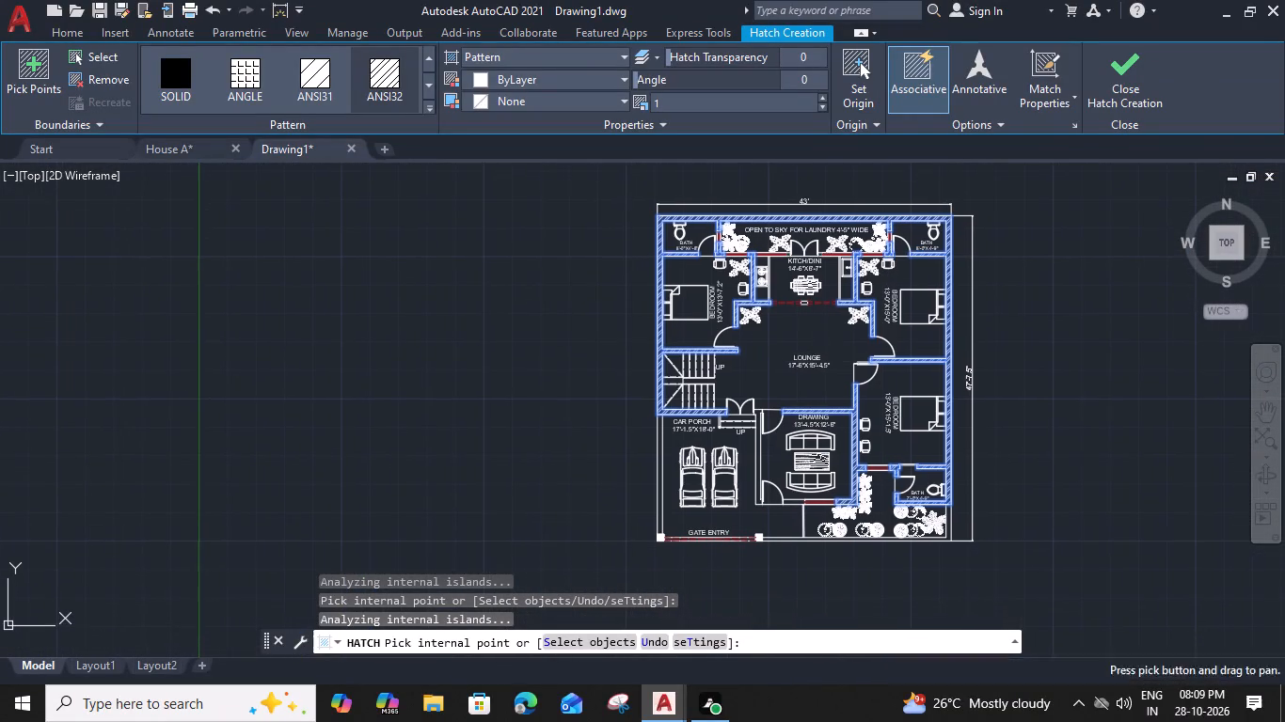
scroll(815, 535, "up", 2)
left_click(765, 455)
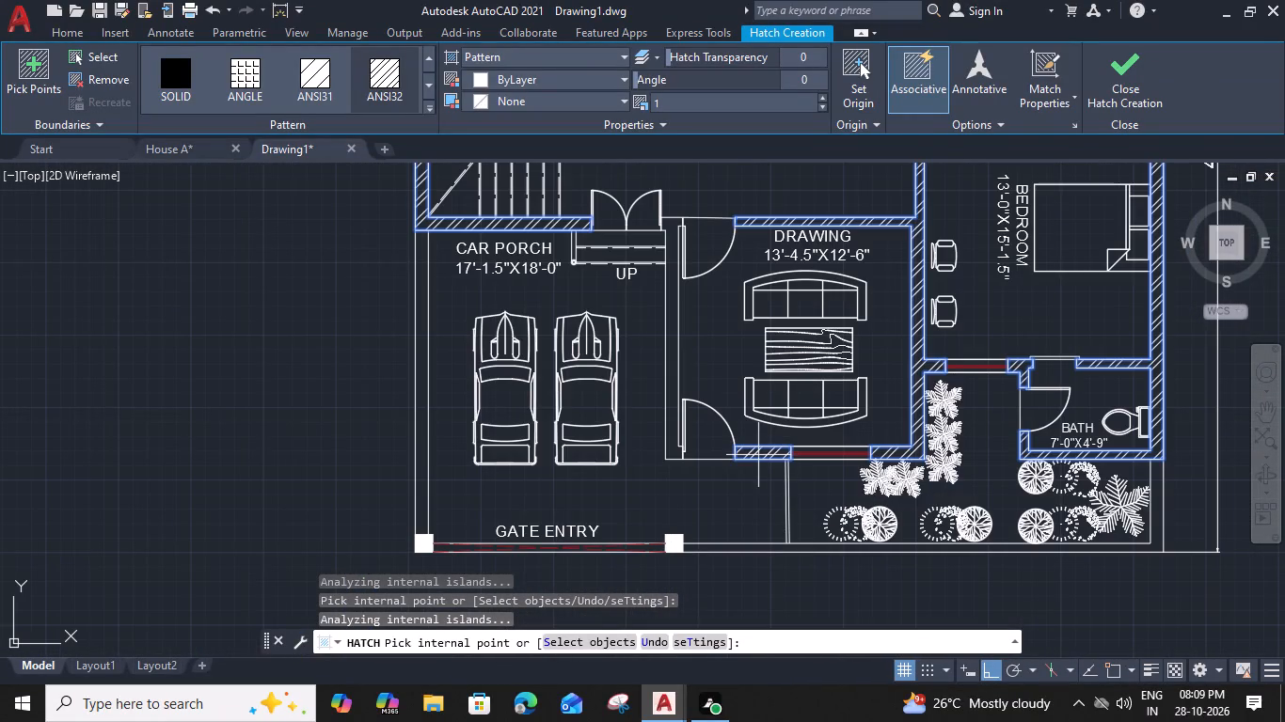
left_click(671, 341)
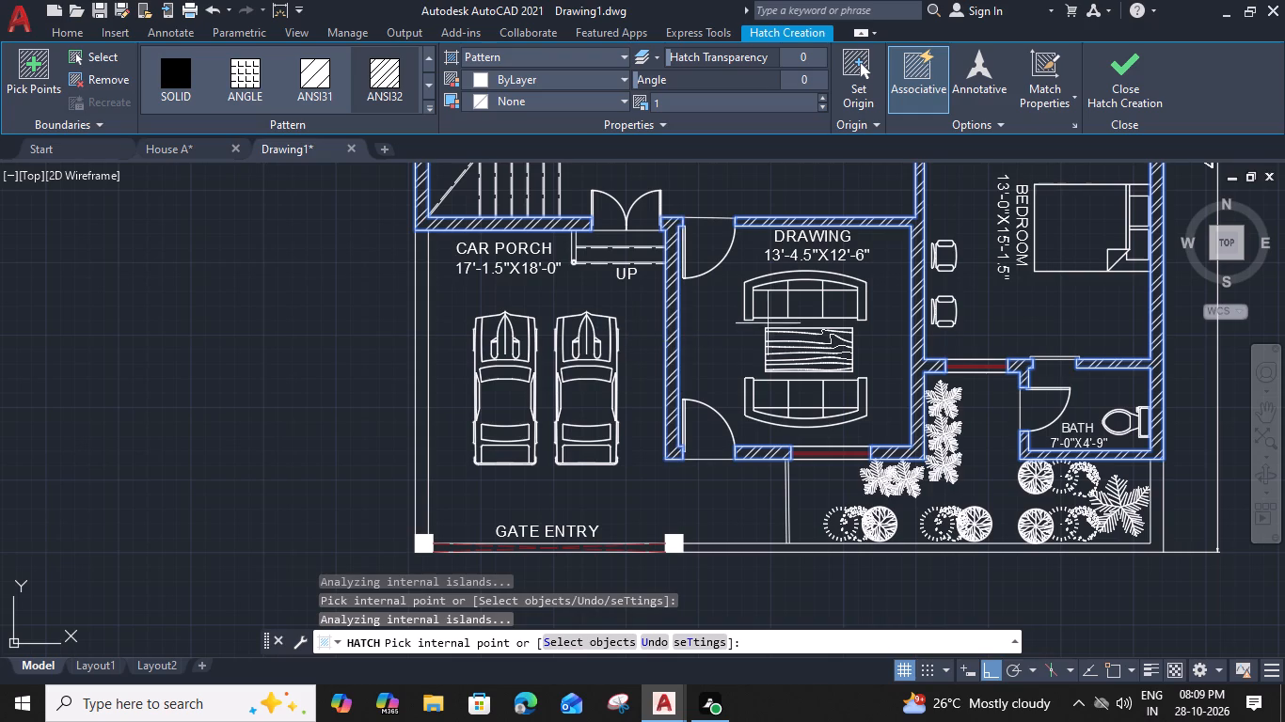
left_click(1134, 63)
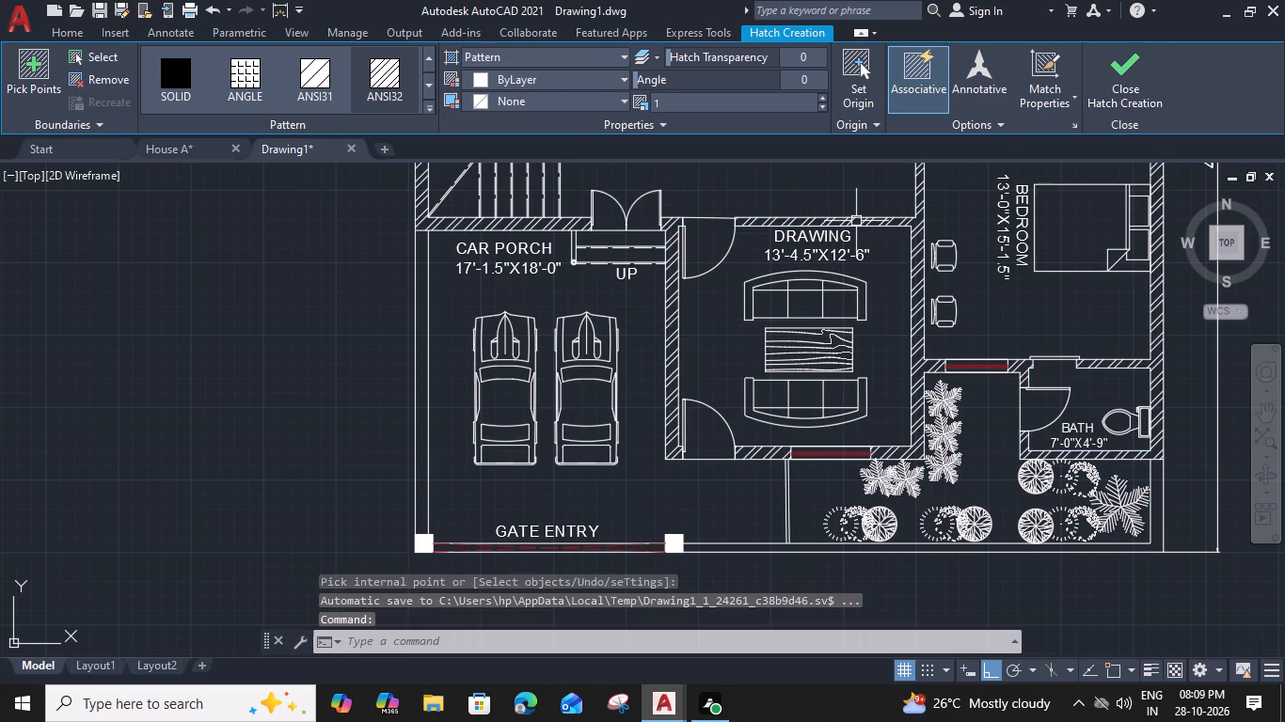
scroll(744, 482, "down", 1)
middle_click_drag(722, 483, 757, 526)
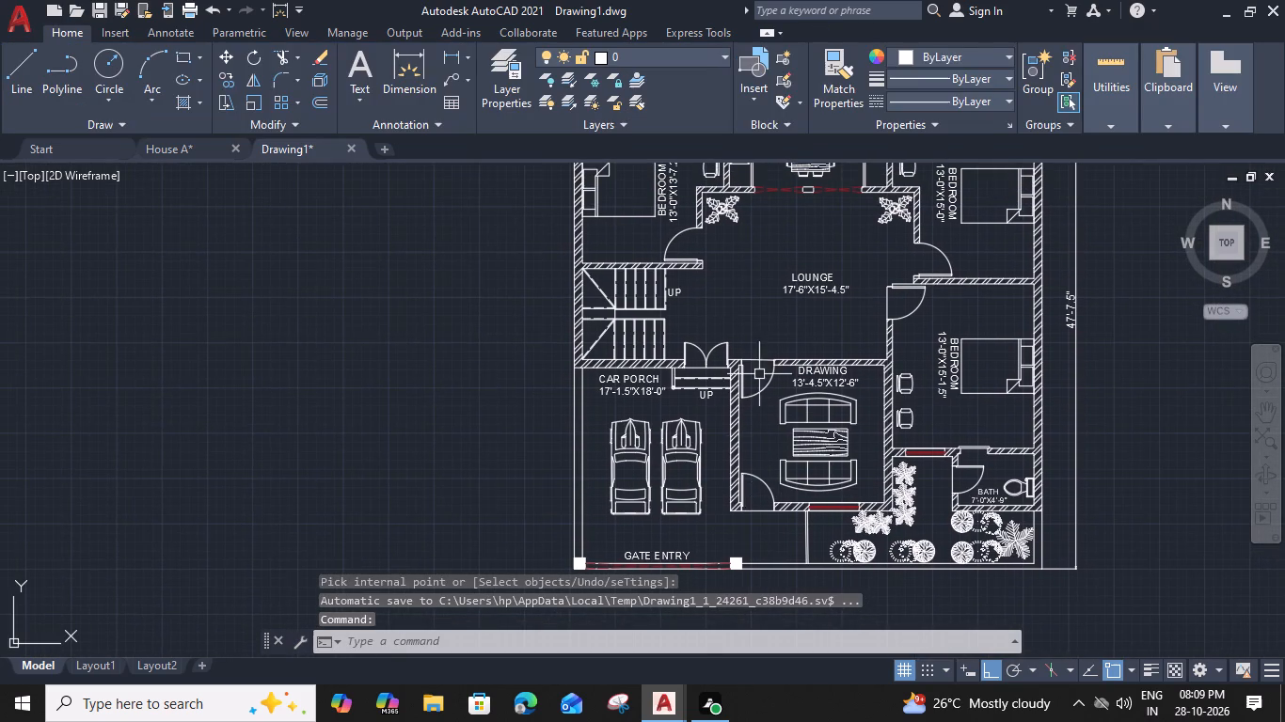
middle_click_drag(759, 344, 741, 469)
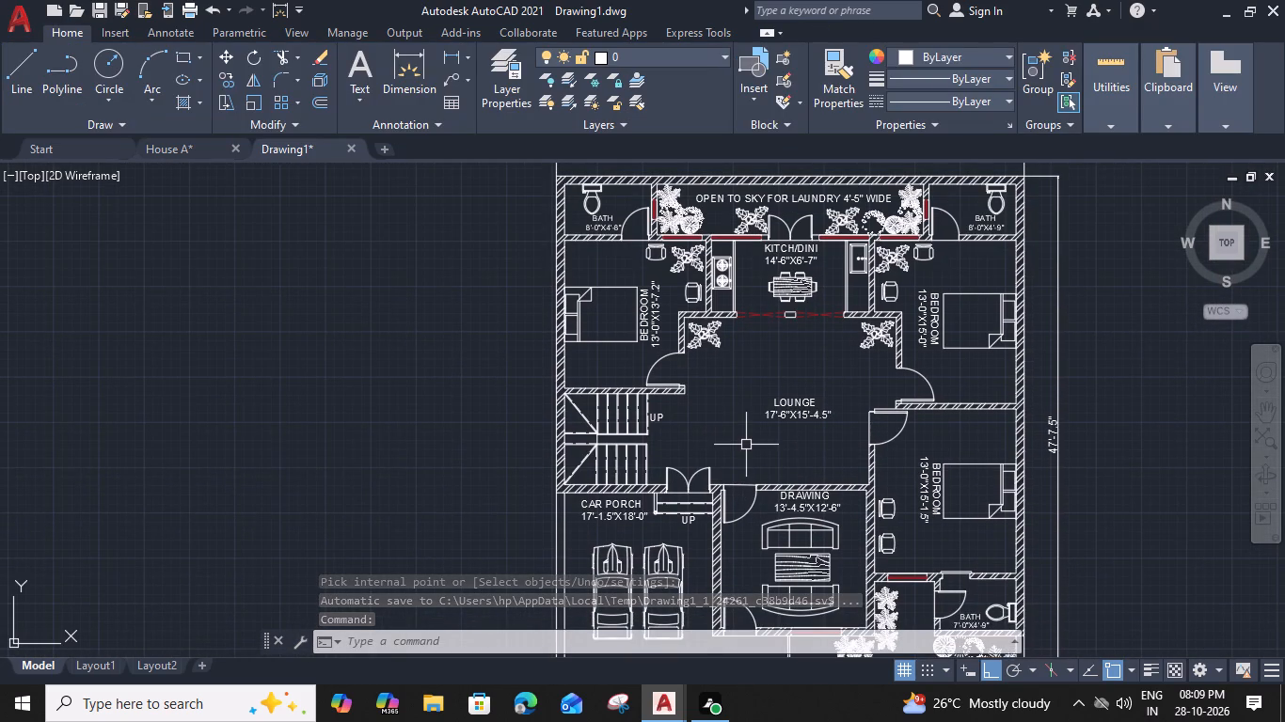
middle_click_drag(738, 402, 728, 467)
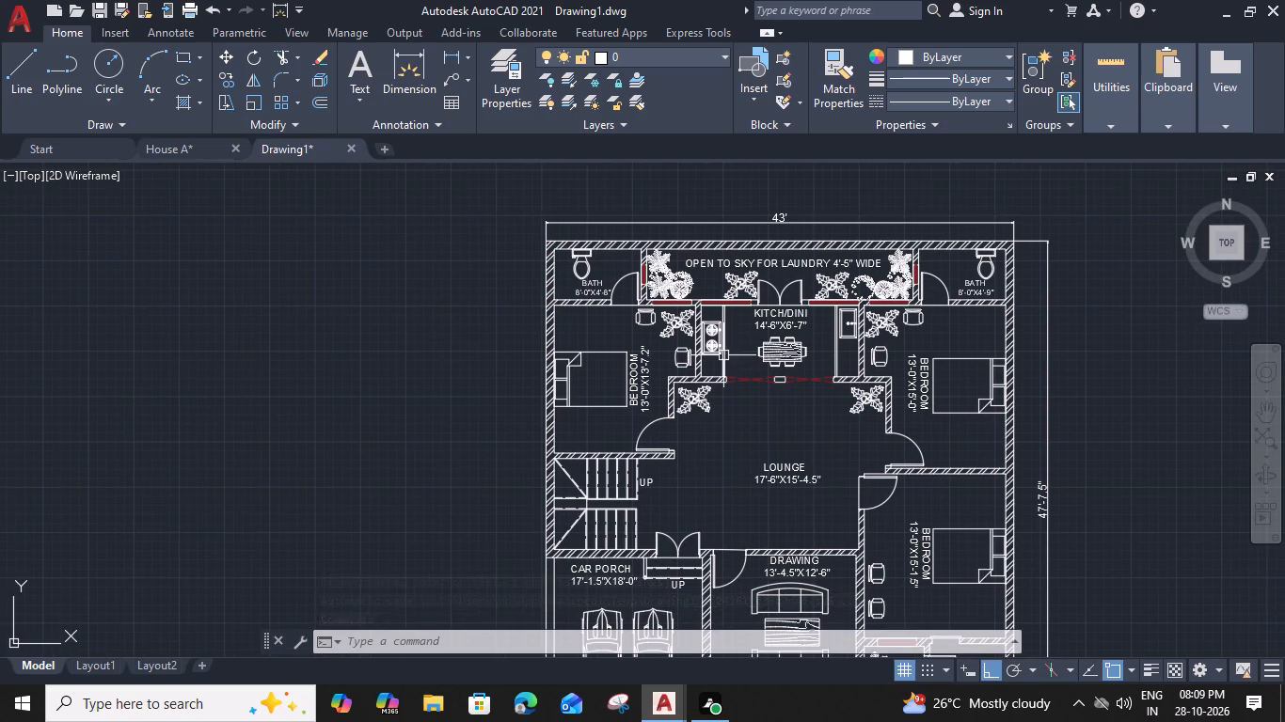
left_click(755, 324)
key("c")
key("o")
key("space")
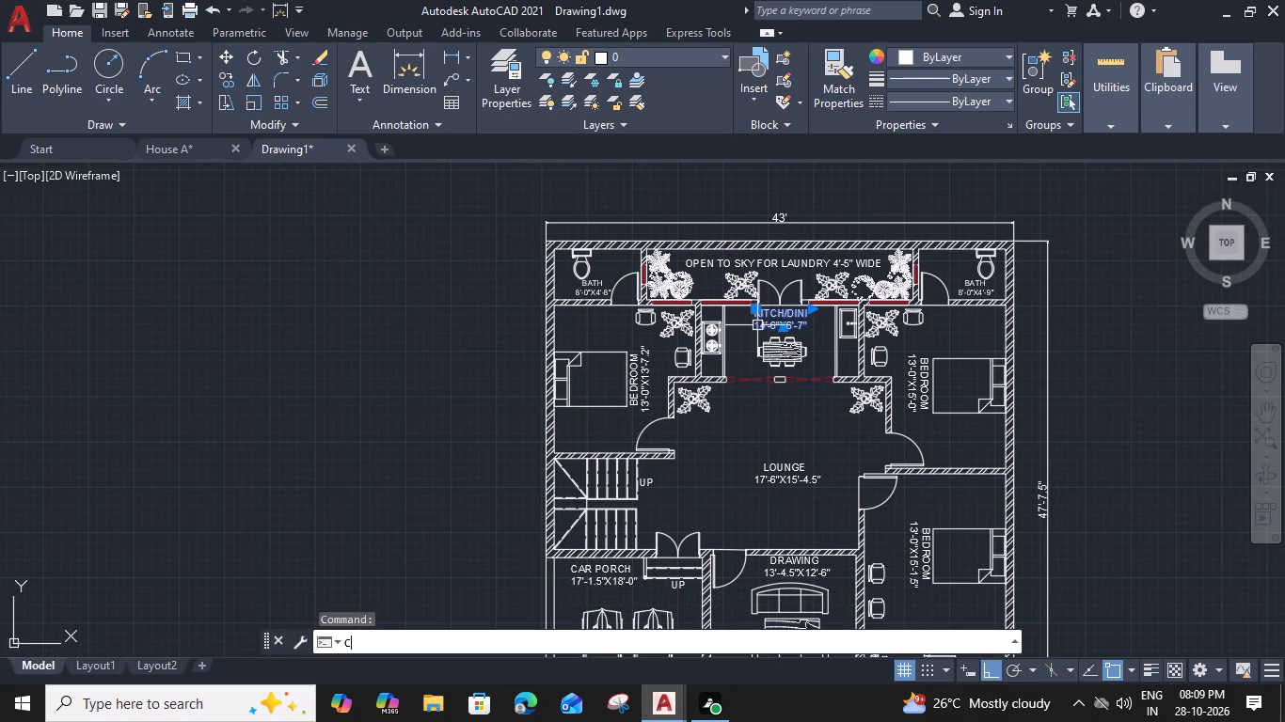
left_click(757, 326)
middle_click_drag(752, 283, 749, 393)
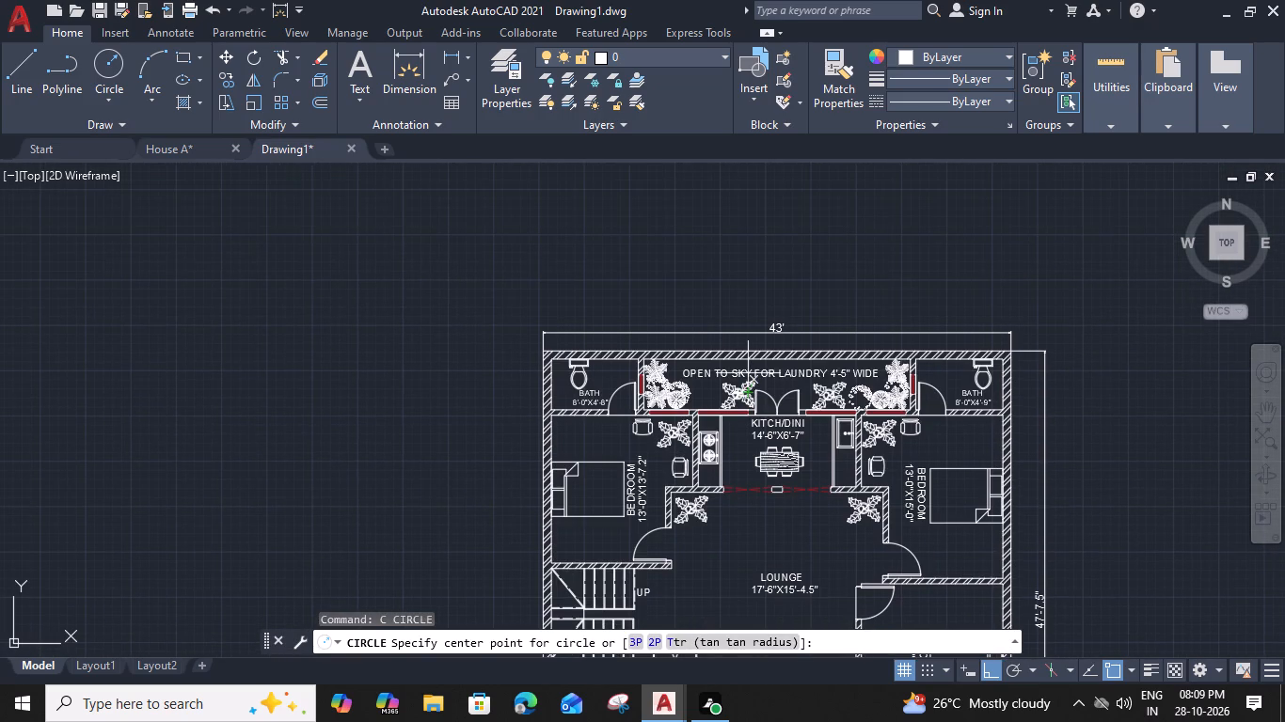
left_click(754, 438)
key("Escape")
Copy the KITCH/DINI room label straight north to just above the house's overall width dimension.
left_click(756, 431)
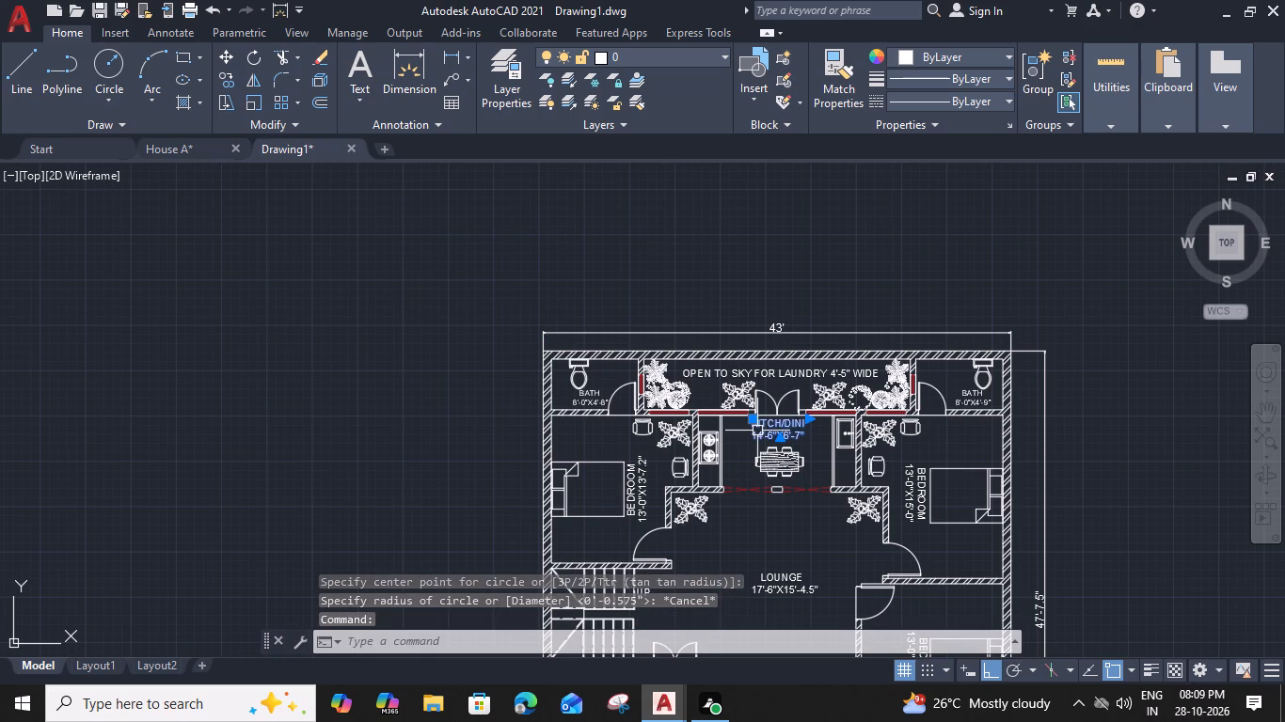
type("CO")
key("space")
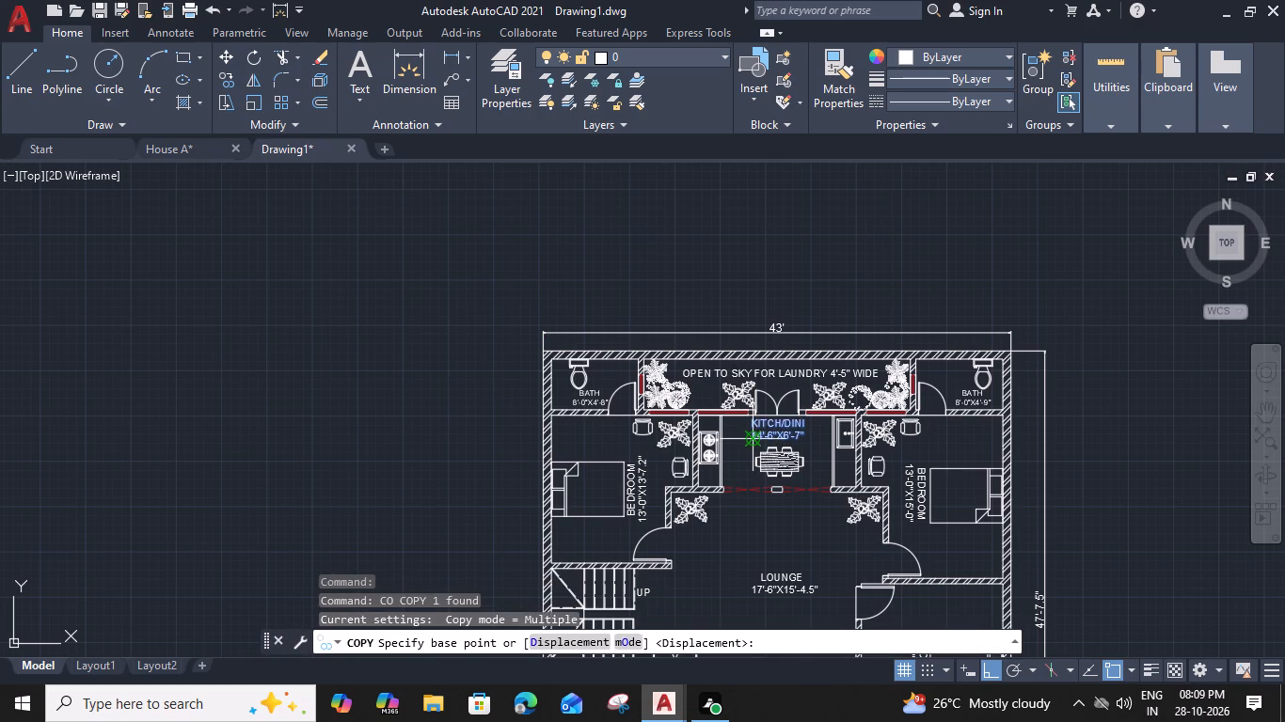
left_click(754, 439)
left_click(735, 313)
key("Escape")
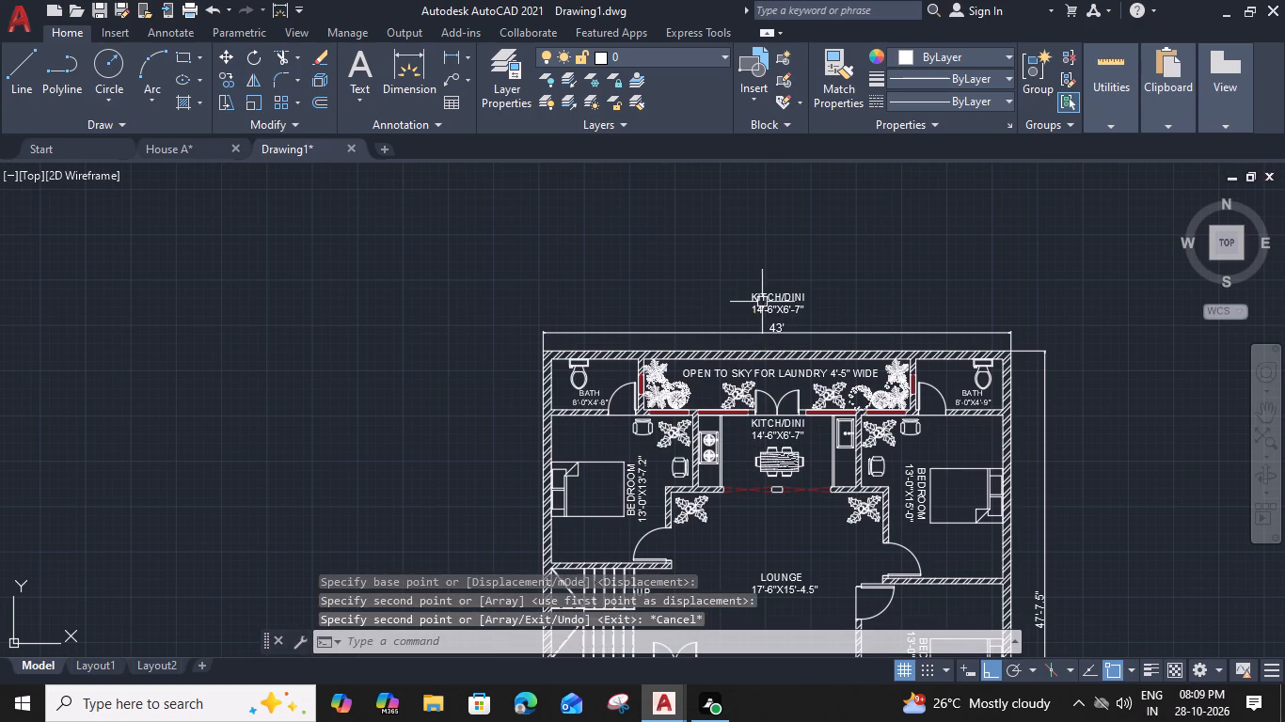
Widen the copied label's text box eastward and set its text height to 2'.
double_click(764, 301)
scroll(788, 290, "up", 2)
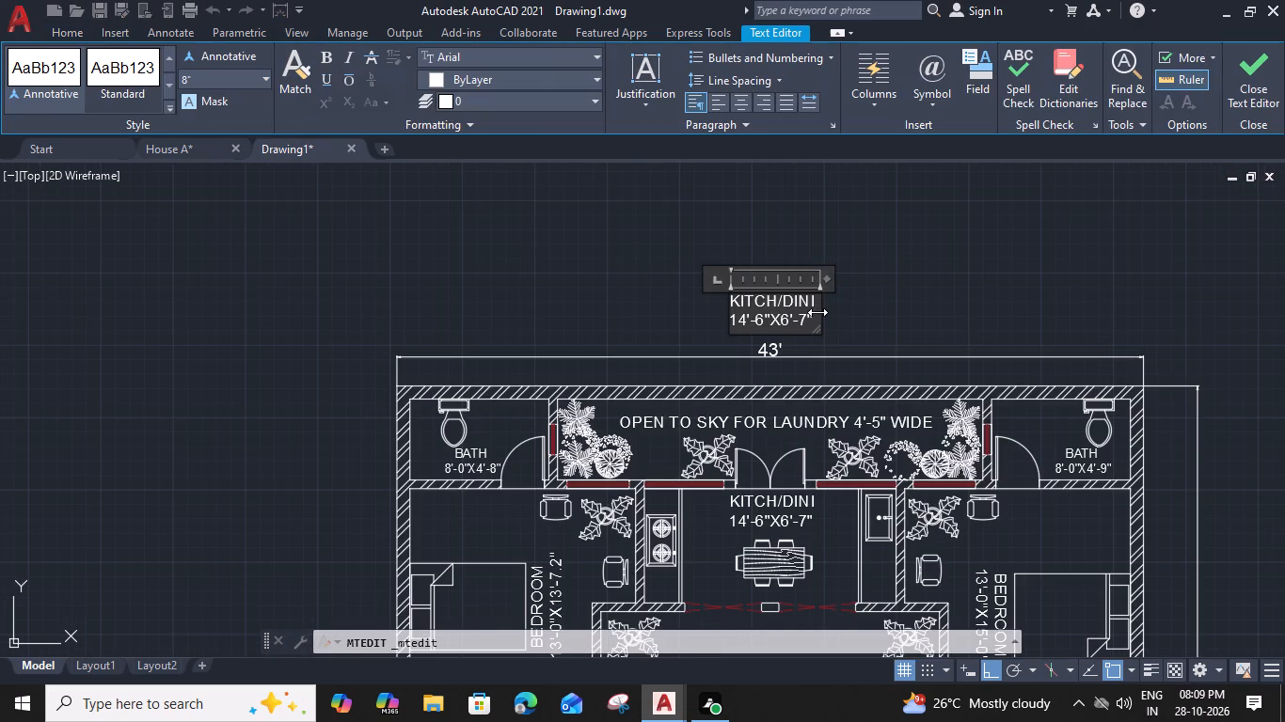
left_click_drag(818, 312, 1152, 320)
left_click_drag(827, 326, 616, 224)
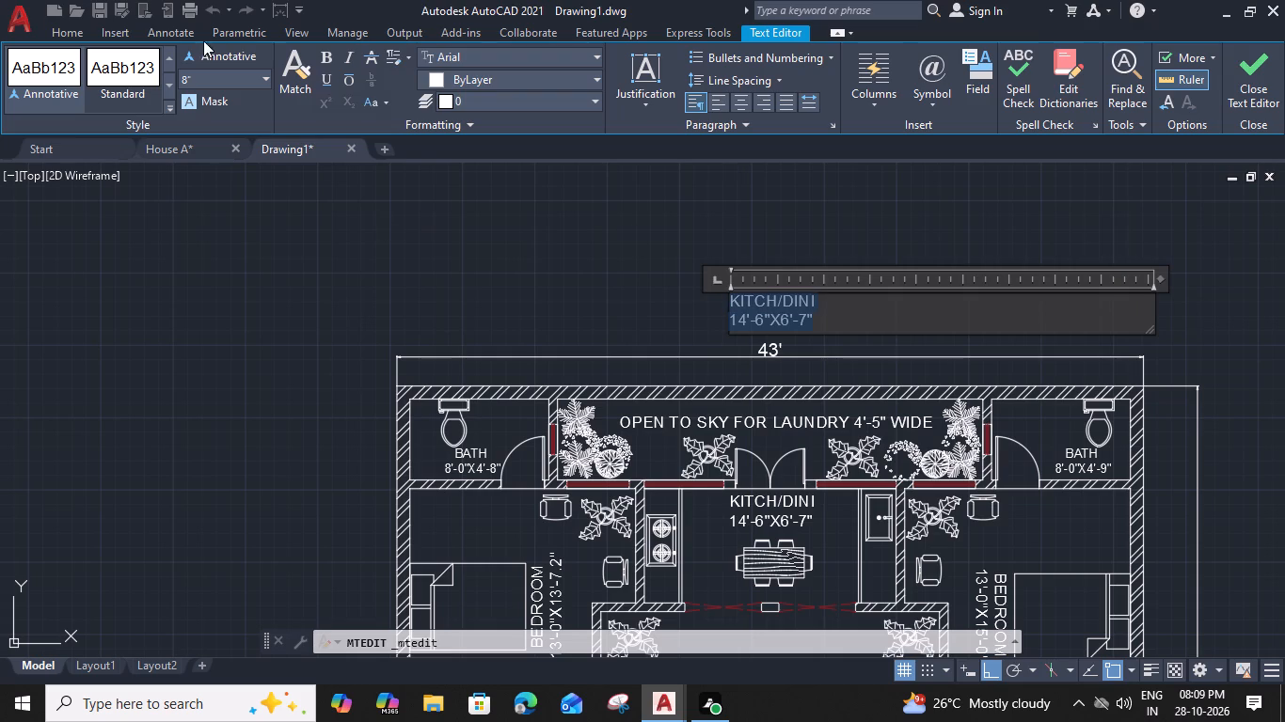
left_click(198, 84)
type("2'")
key("Return")
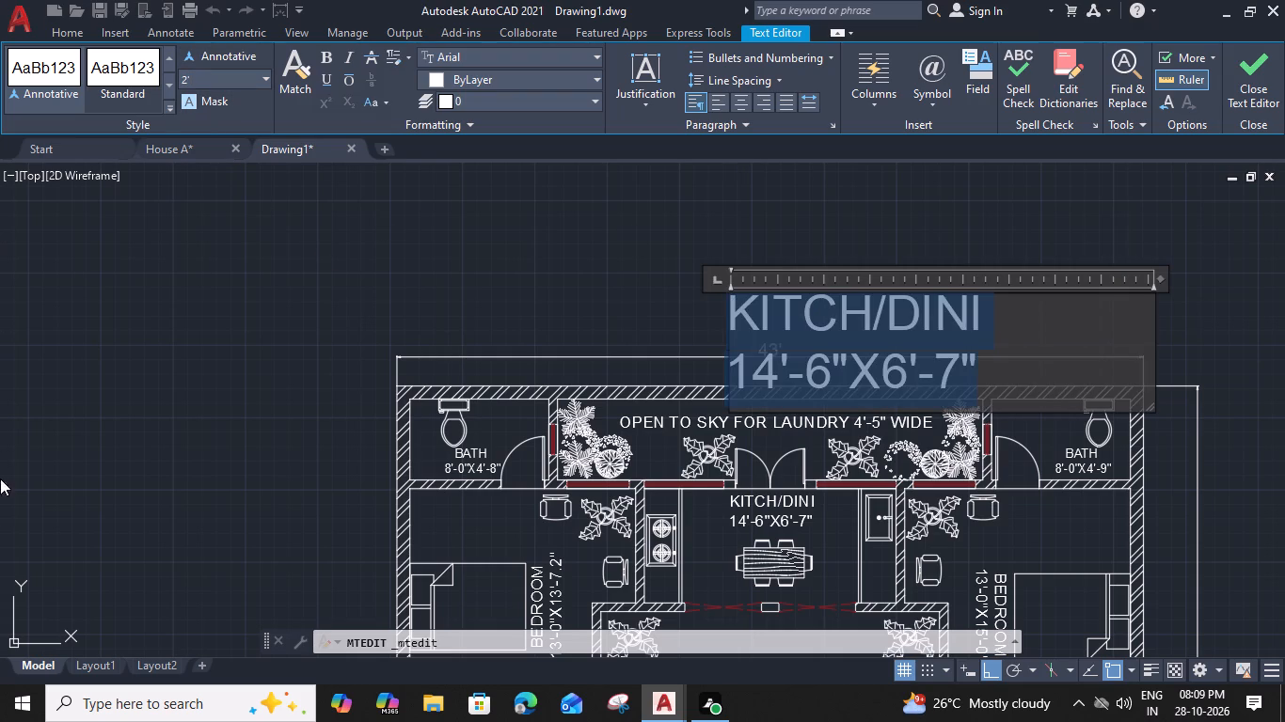
Replace the copied label's wording with the title GROUND FLOOR HOUSE PLAN.
key("h")
key("o")
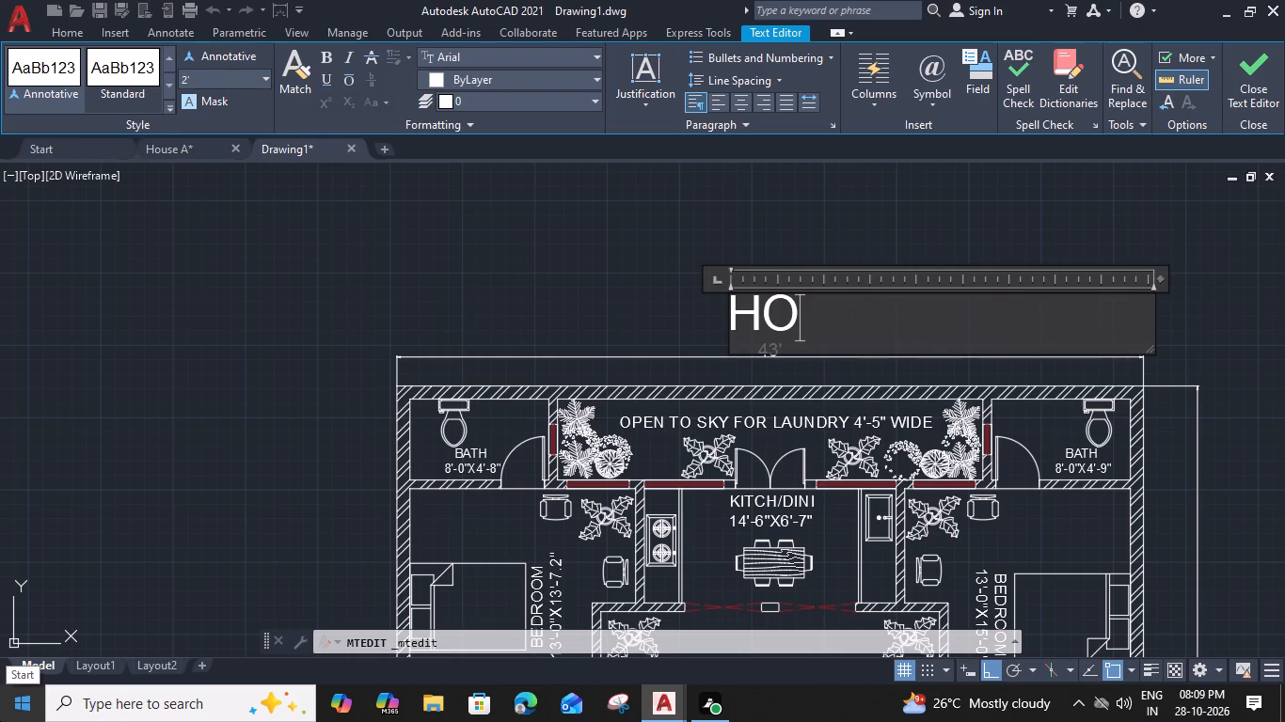
key("BackSpace")
key("BackSpace")
type("GROUN")
key("space")
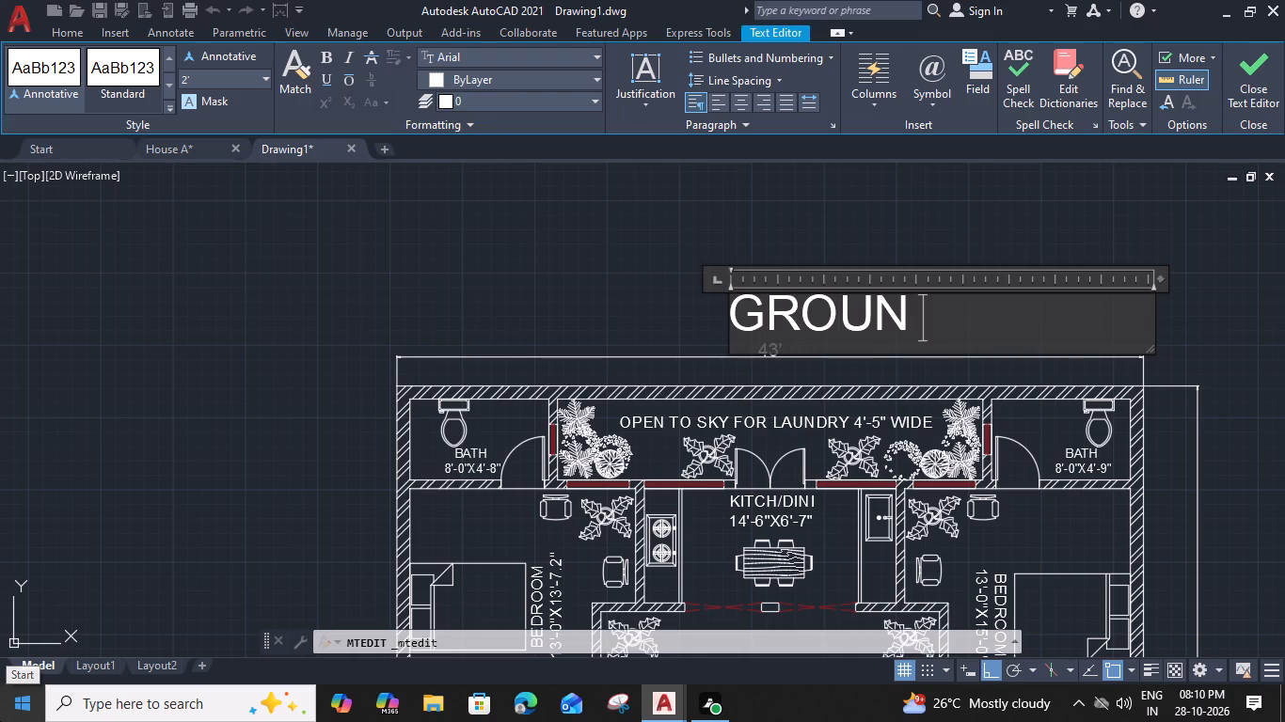
key("BackSpace")
type("D FLOOR")
key("space")
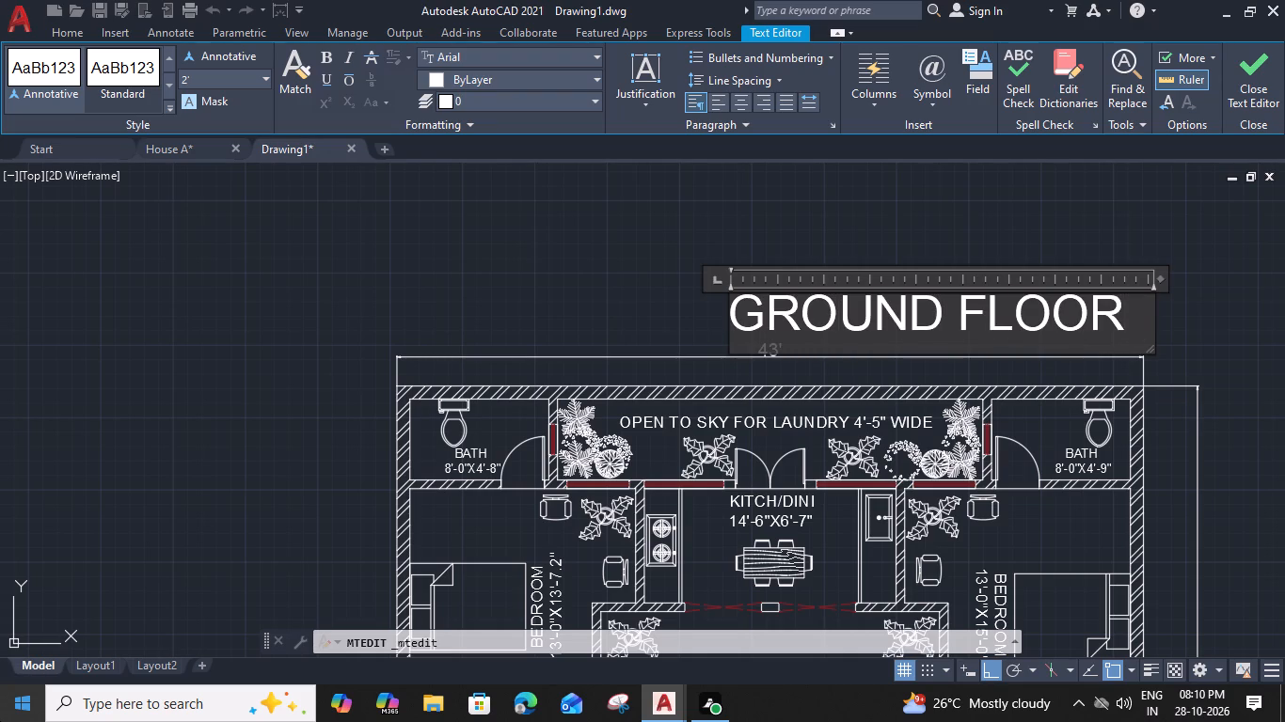
type("HOUSE PLAN")
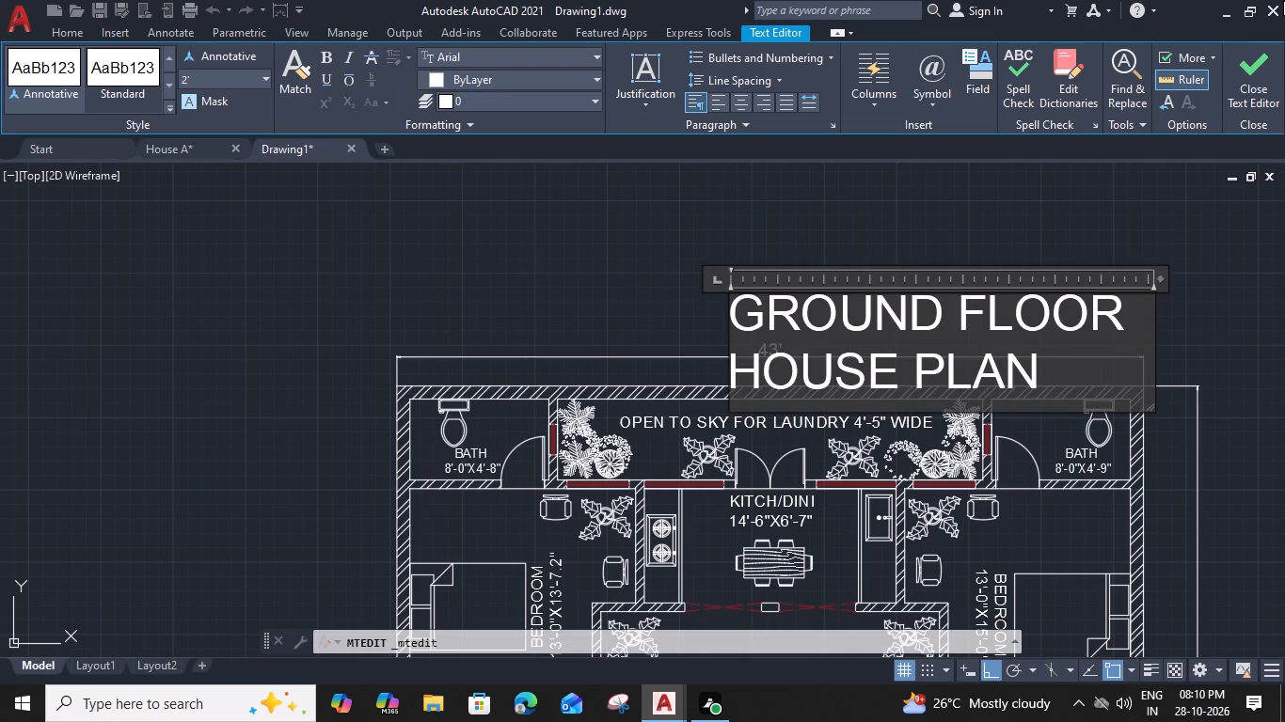
Widen the title's text box until GROUND FLOOR HOUSE PLAN fits on one line, and finish editing it.
scroll(1048, 385, "down", 2)
middle_click_drag(1039, 379, 782, 413)
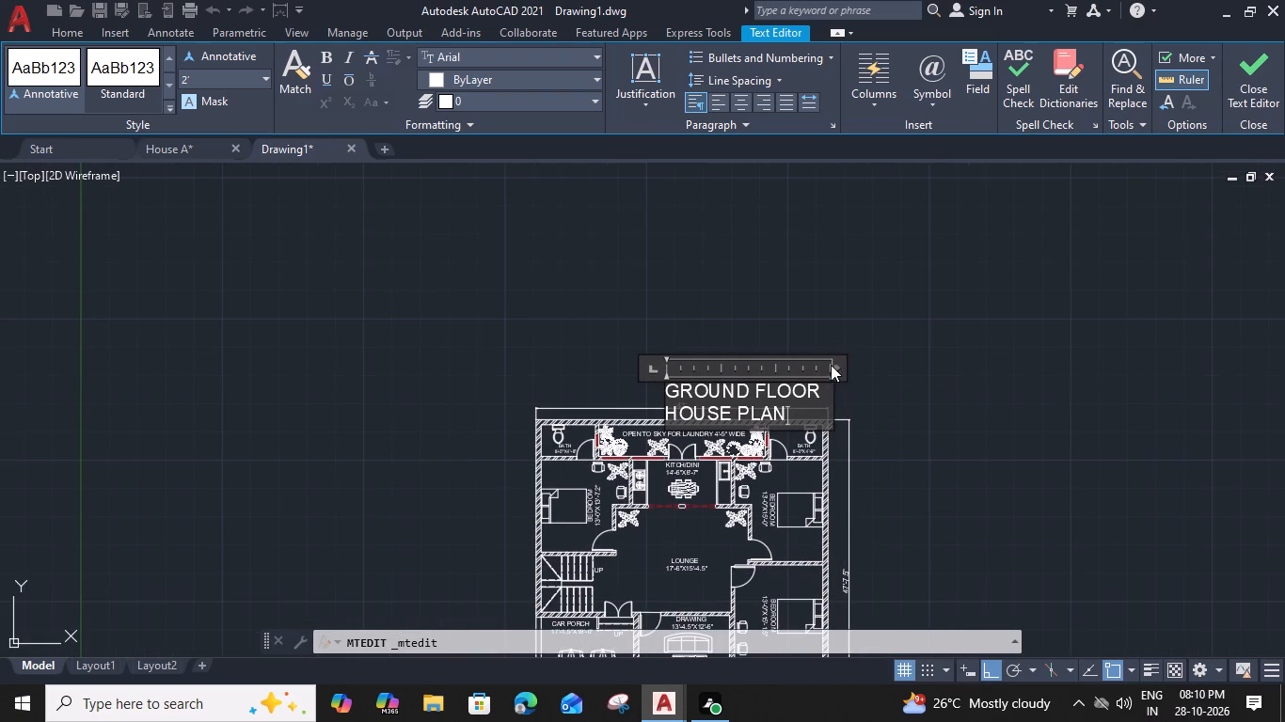
left_click_drag(834, 365, 954, 362)
left_click(921, 505)
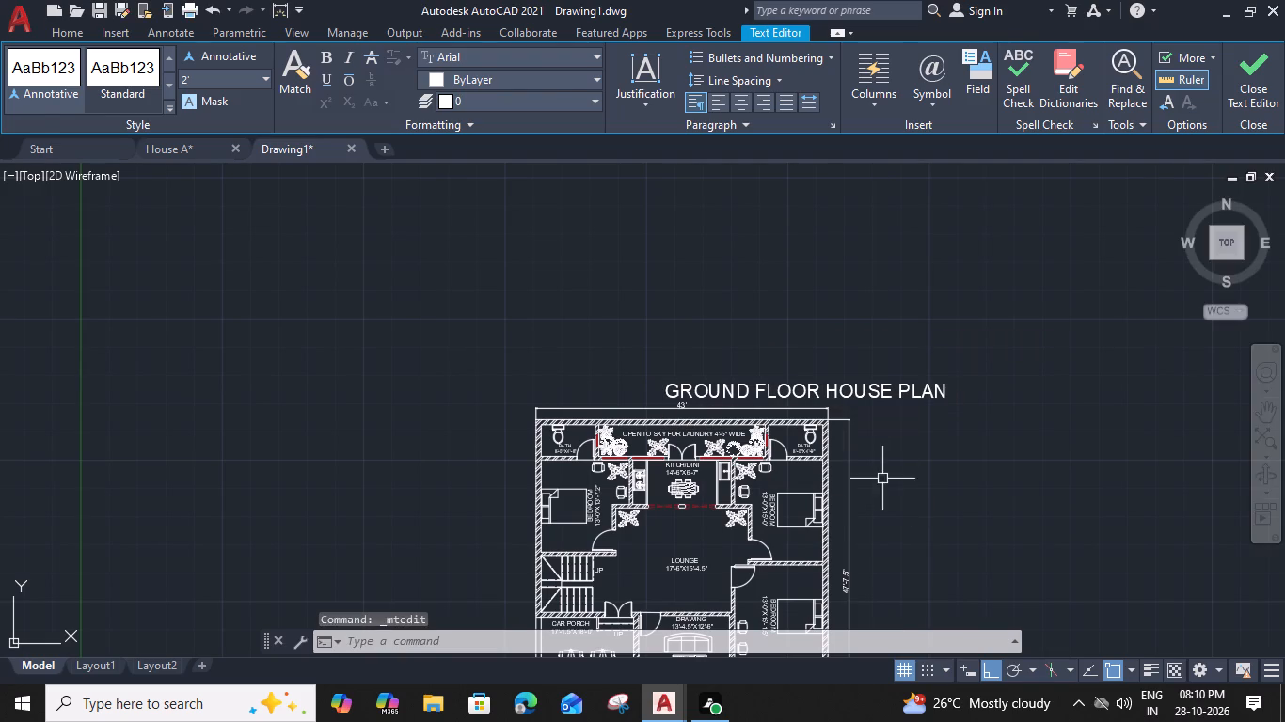
Move the GROUND FLOOR HOUSE PLAN title straight west so it sits centred above the overall 43' width dimension.
left_click(665, 392)
key("n")
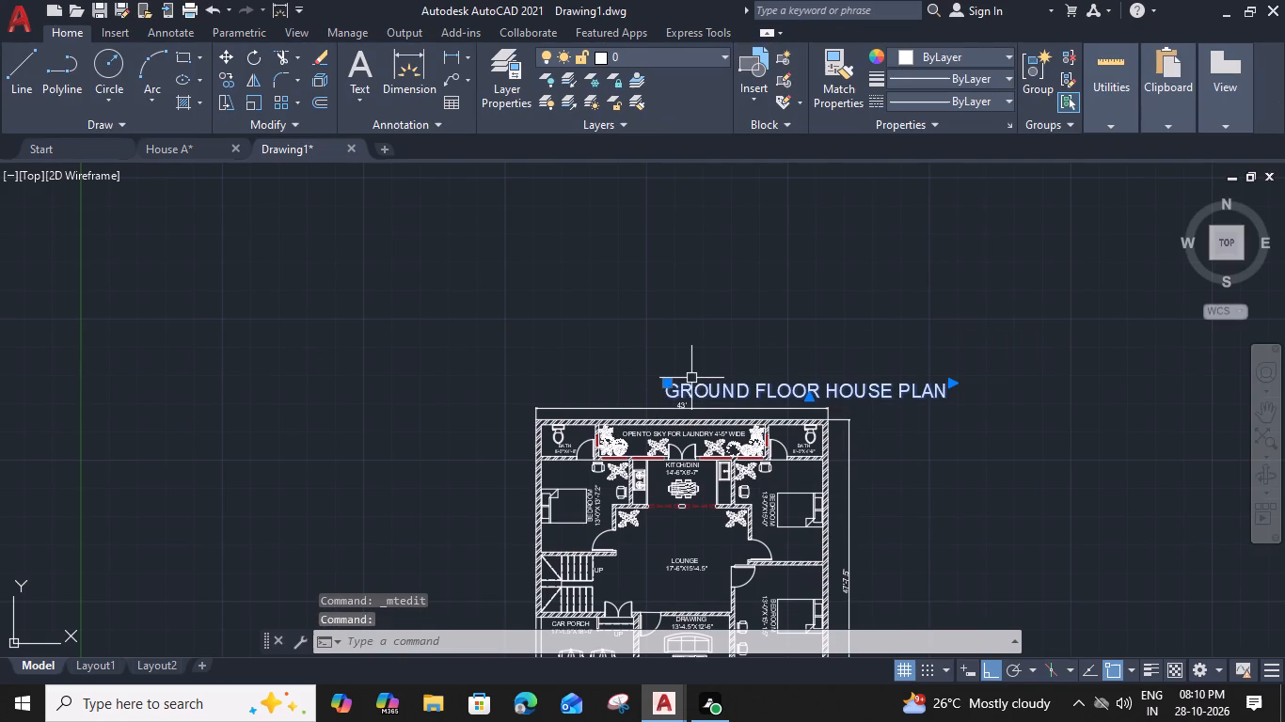
key("BackSpace")
type("M")
key("space")
scroll(682, 330, "up", 2)
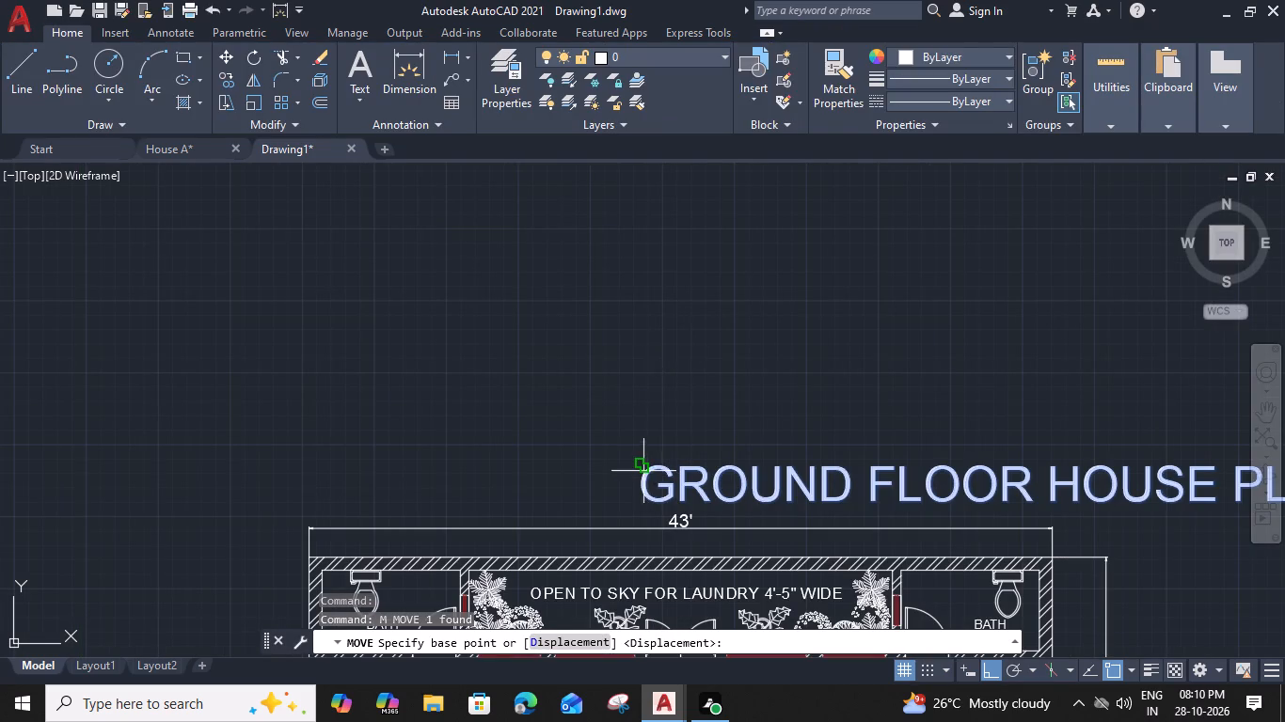
left_click(643, 467)
middle_click_drag(591, 464, 690, 346)
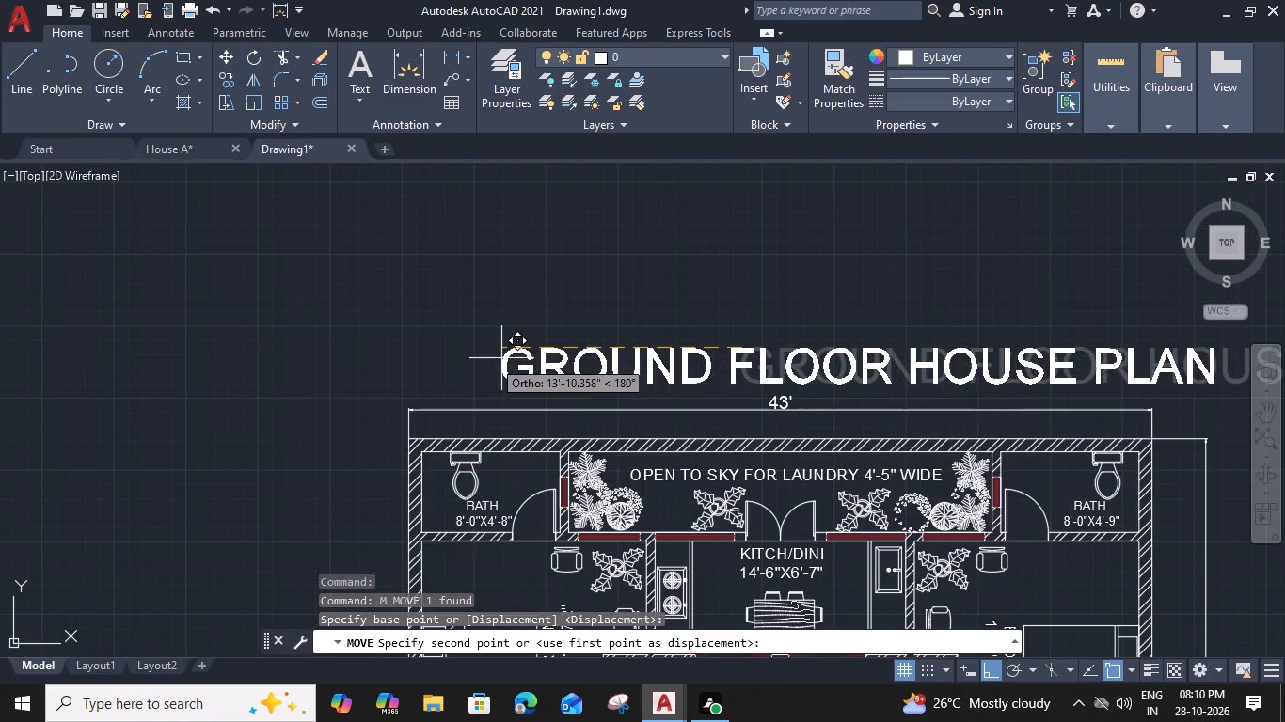
left_click(428, 356)
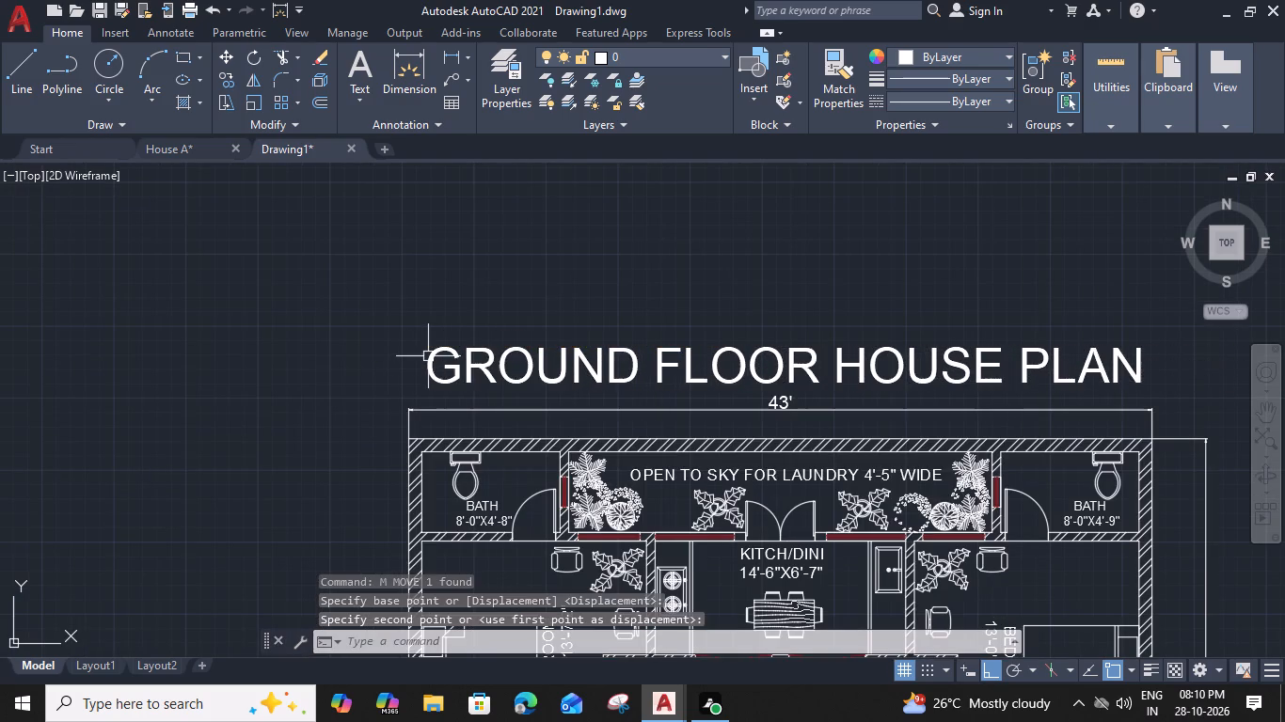
Copy the CAR PORCH room label straight south to just below the gate entry, outside the house outline.
scroll(538, 343, "down", 2)
middle_click_drag(633, 395, 624, 142)
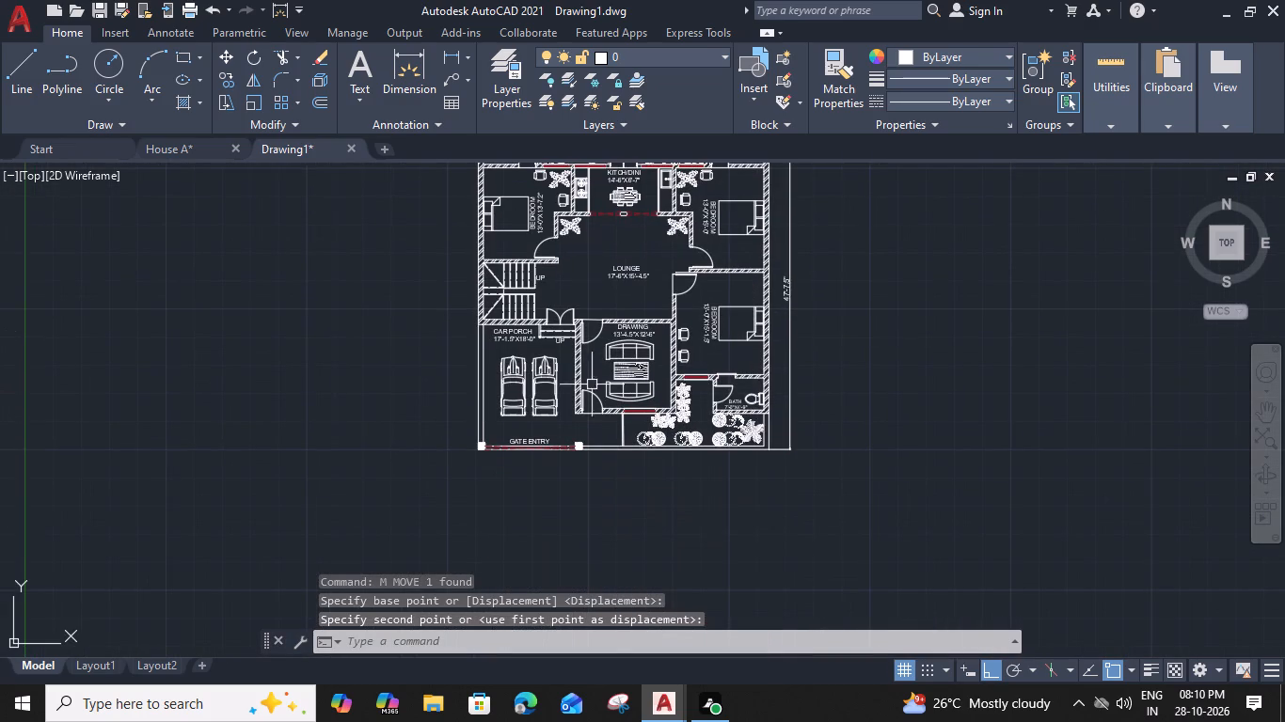
scroll(553, 420, "up", 2)
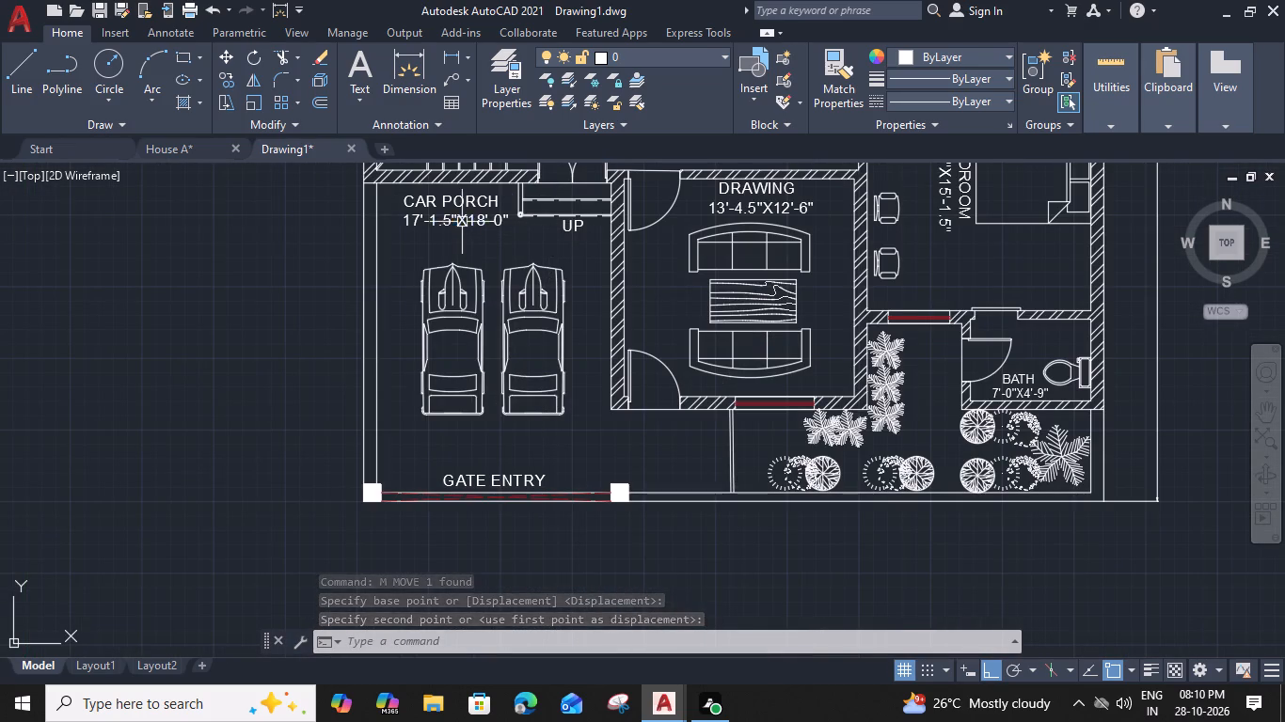
left_click(462, 222)
type("CO")
key("space")
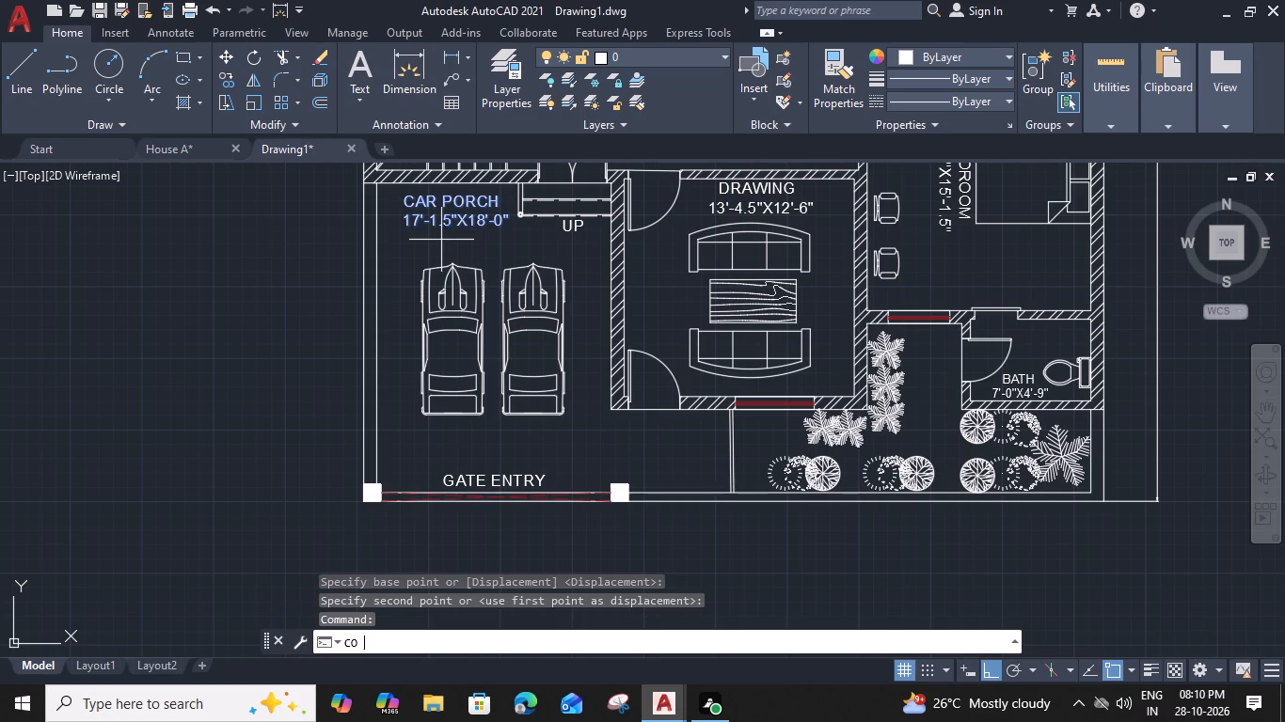
left_click(418, 227)
middle_click_drag(435, 325, 420, 156)
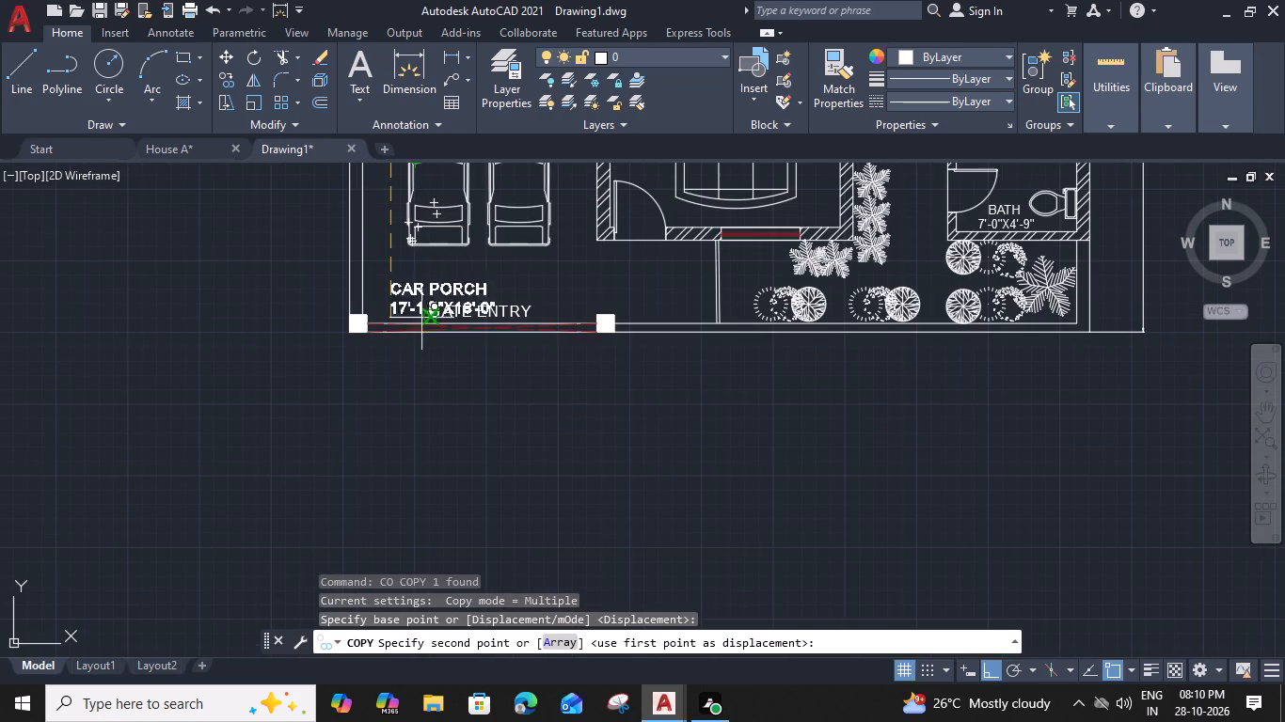
left_click(419, 408)
key("Escape")
Move the copied CAR PORCH label straight east to below the planted garden's southeast corner.
left_click(458, 407)
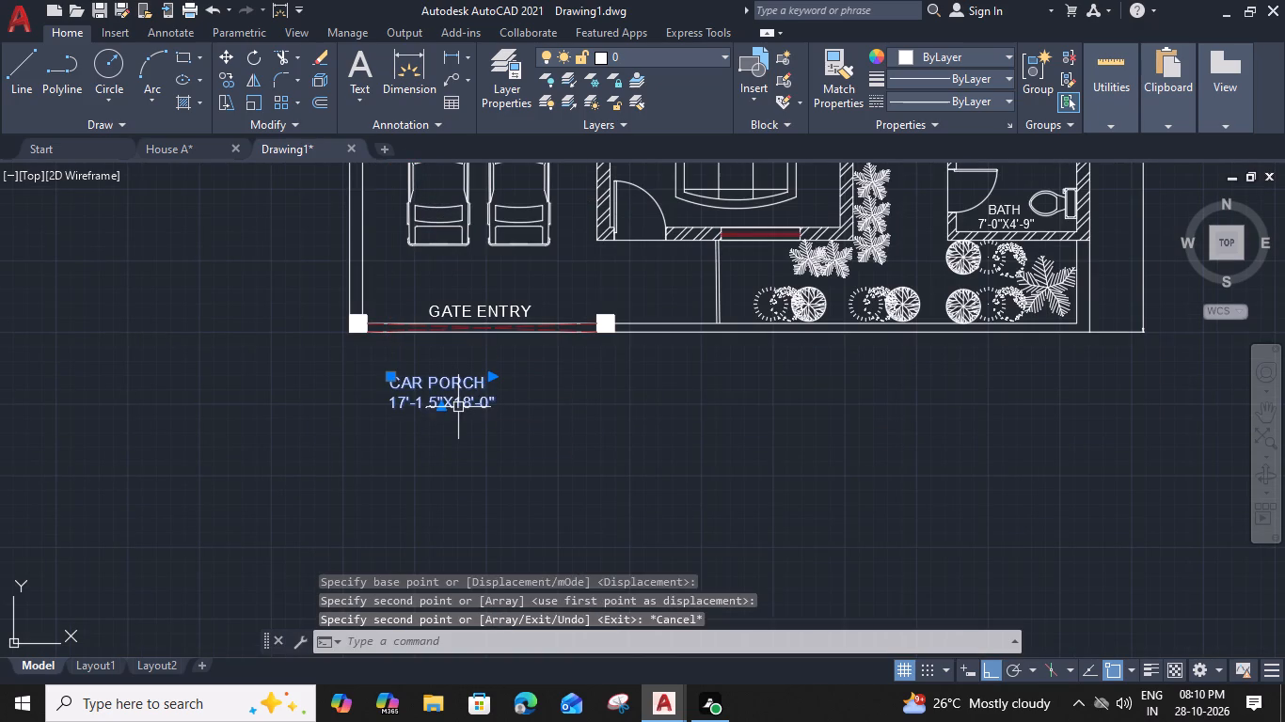
type("M")
key("space")
left_click(486, 410)
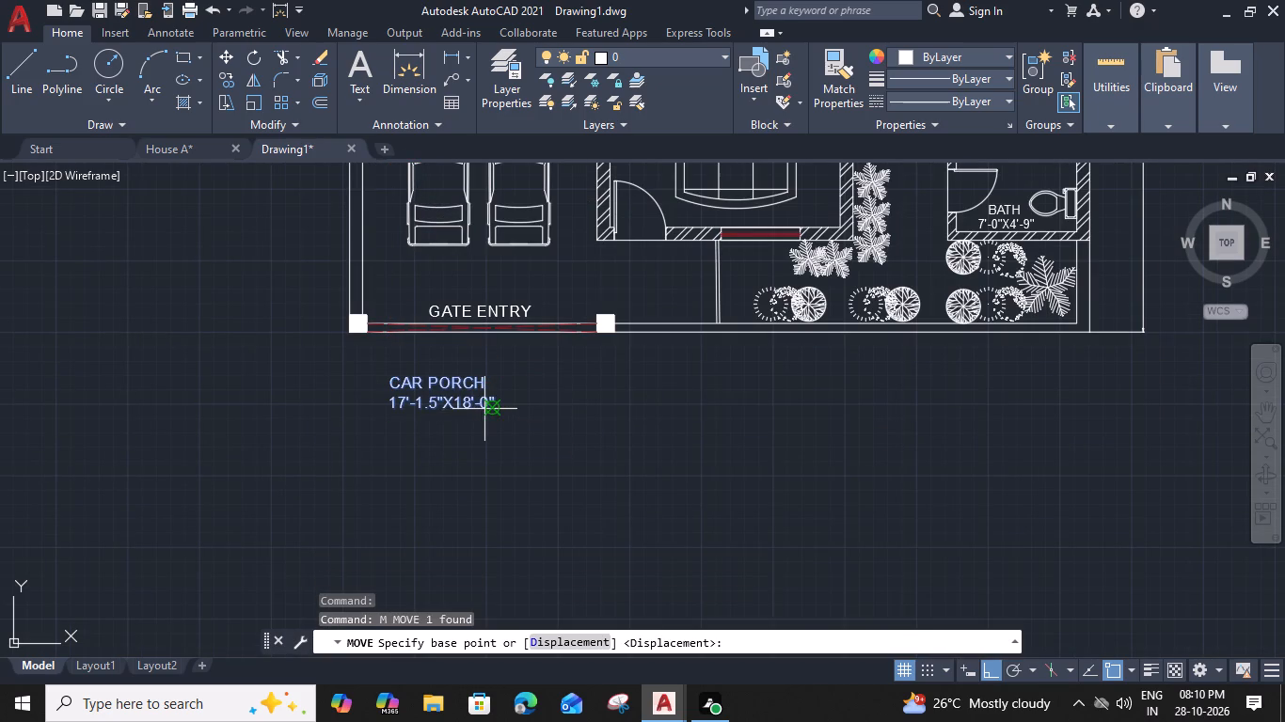
left_click(1090, 399)
Replace the copied label's wording with NOURTH FACE and fit its text box to about 7' wide.
double_click(1030, 387)
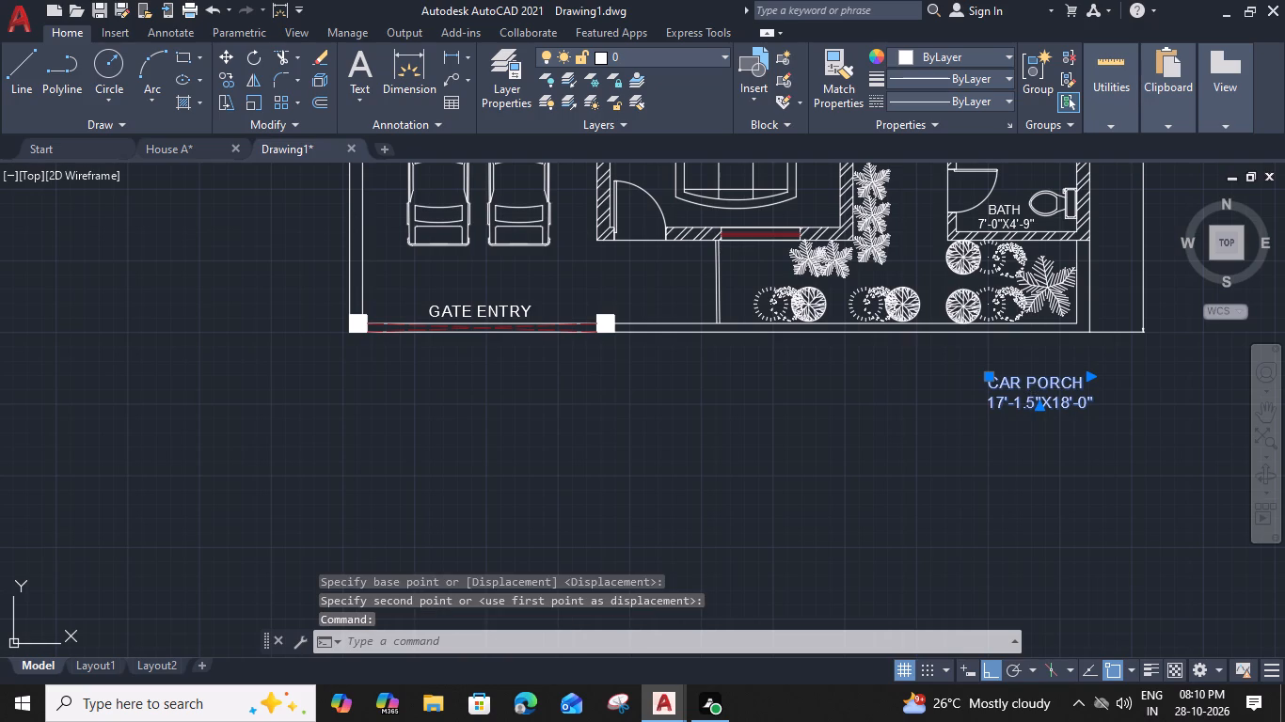
scroll(1104, 391, "up", 1)
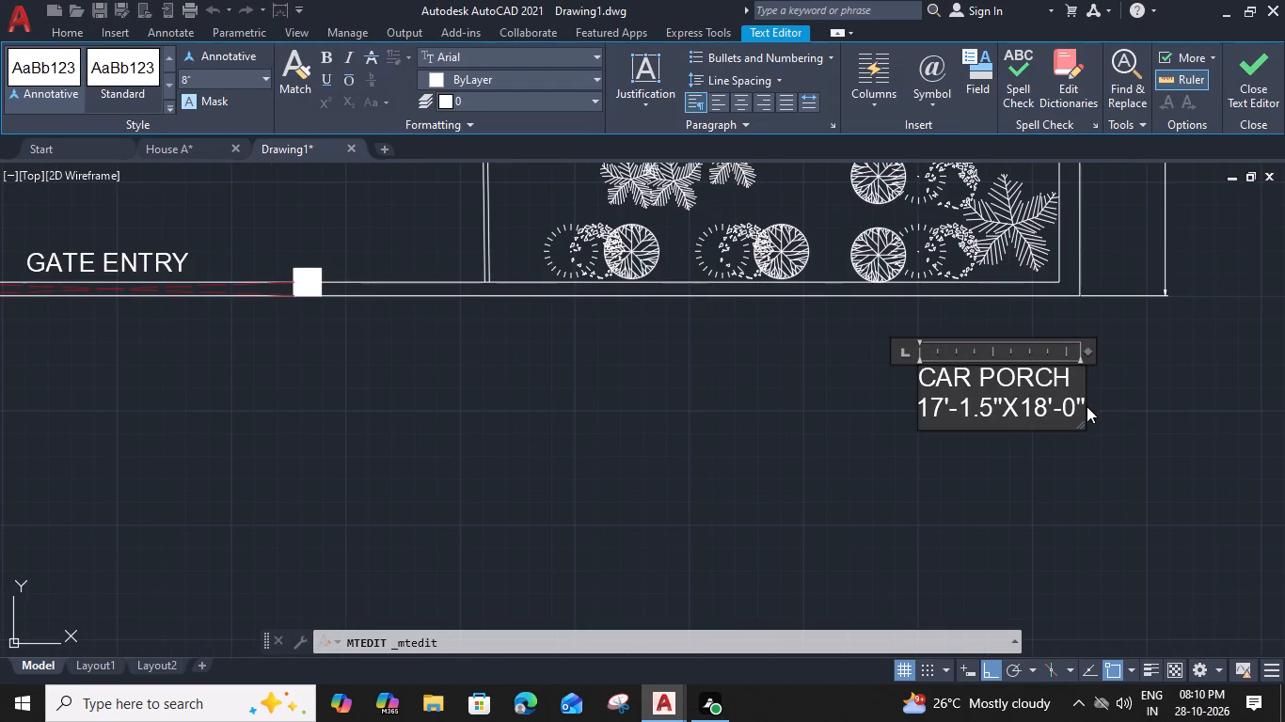
left_click_drag(1083, 408, 1150, 408)
left_click_drag(1108, 410, 846, 325)
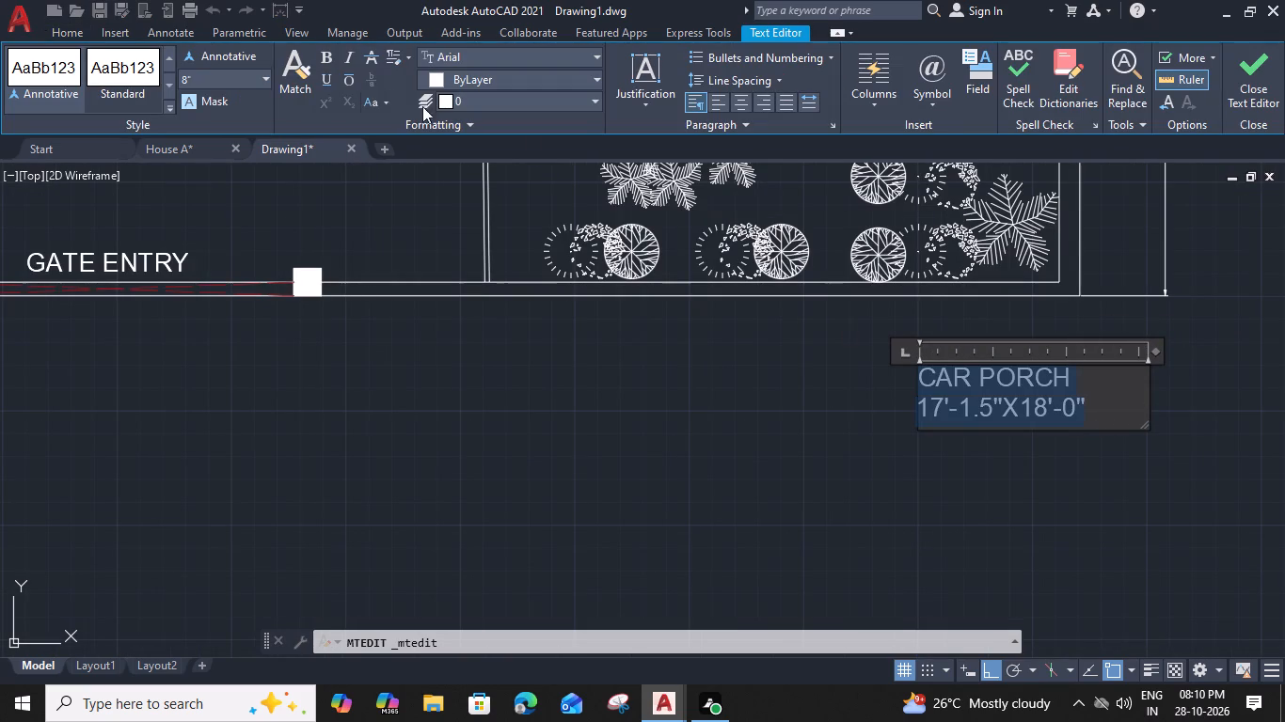
type("NOU")
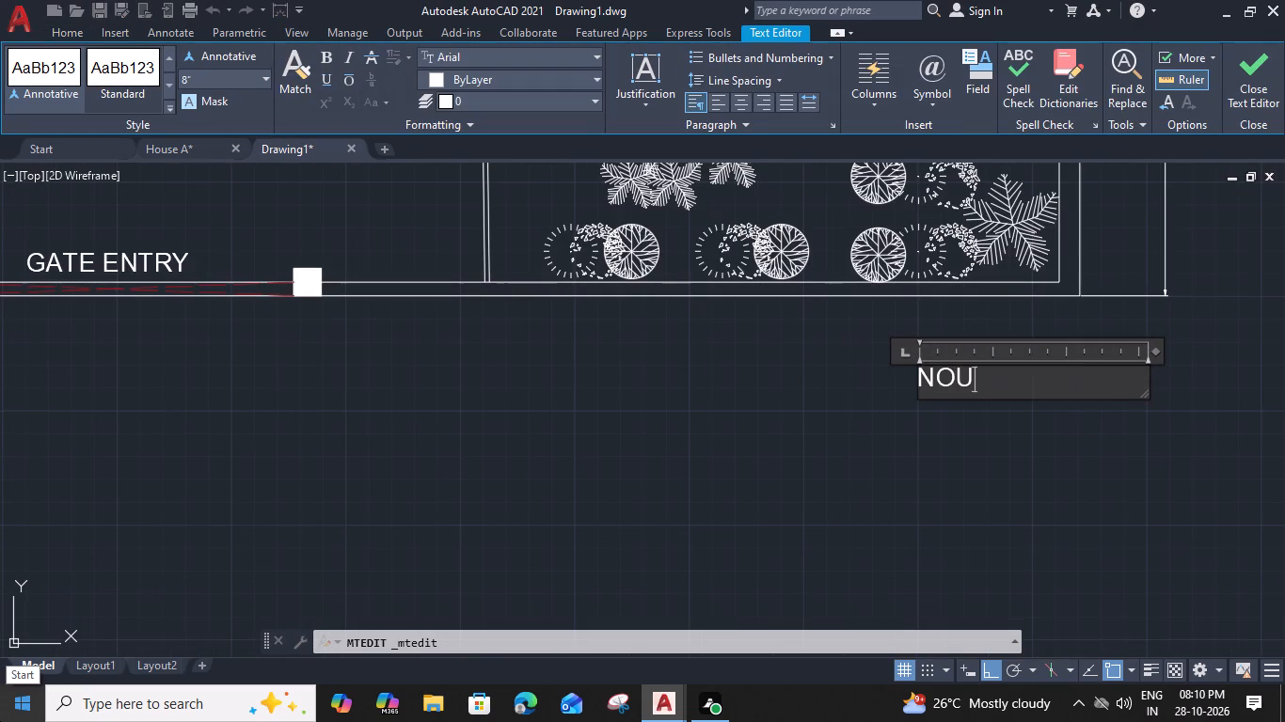
type("RTH")
key("space")
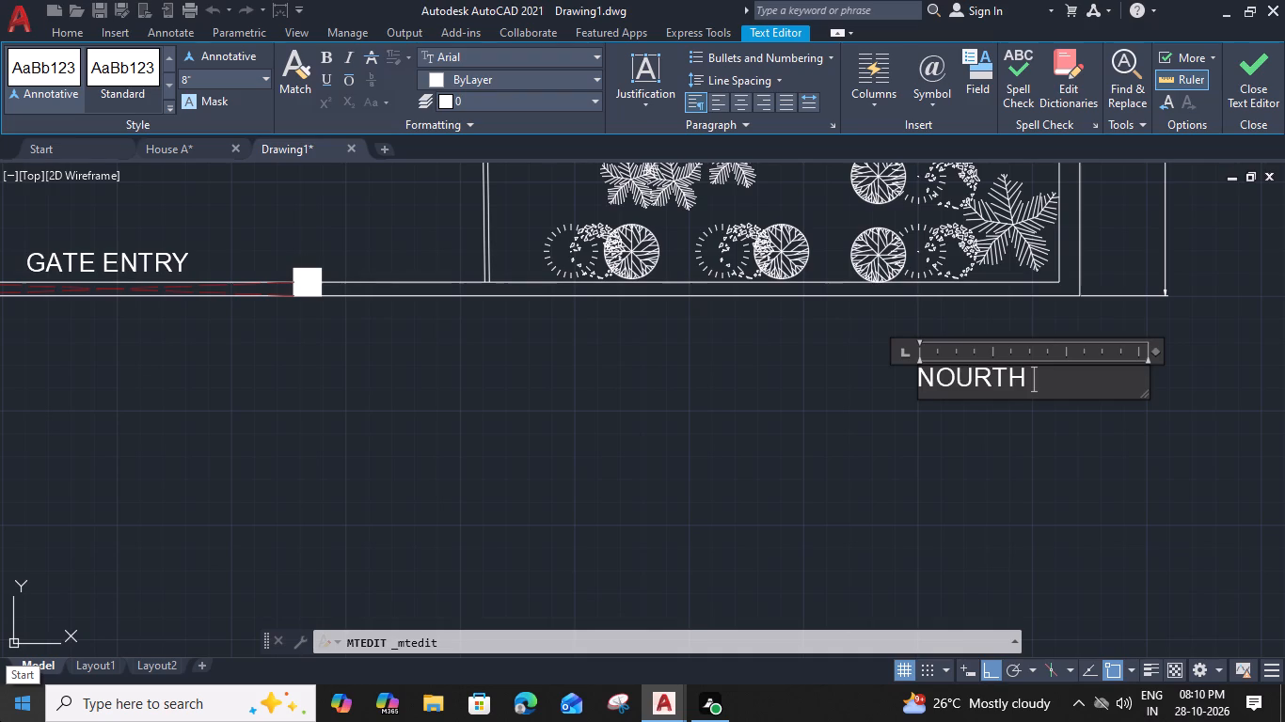
type("FACE")
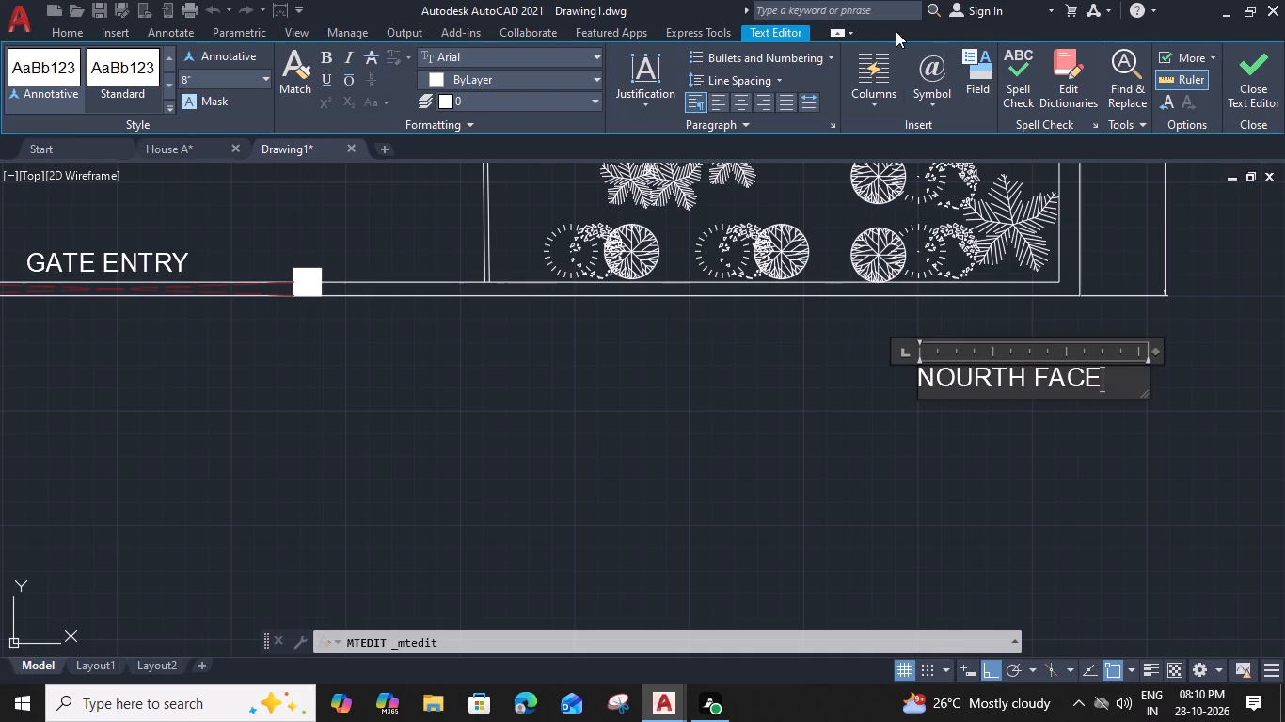
left_click_drag(1152, 350, 1115, 361)
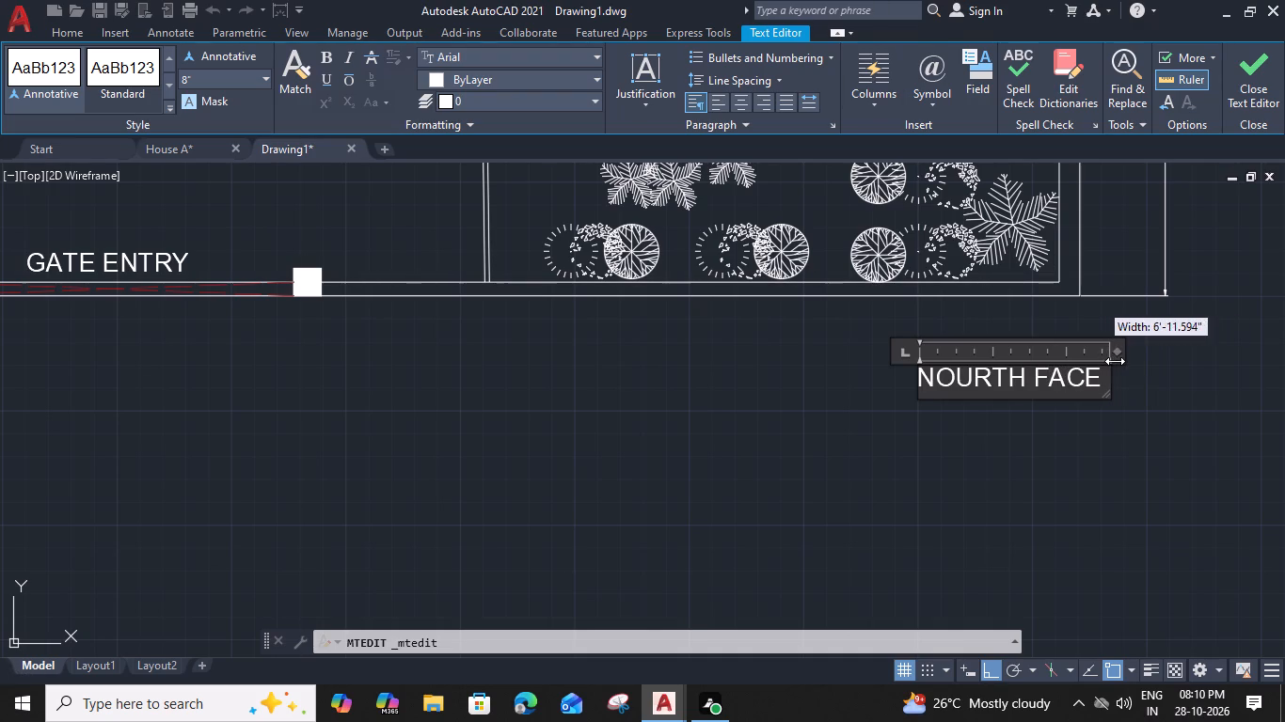
left_click_drag(1115, 361, 1115, 362)
left_click(1020, 451)
Draw an upright three-sided polygon, inscribed in a circle, centred just below the NOURTH FACE label as an arrowhead.
middle_click_drag(1009, 455, 829, 466)
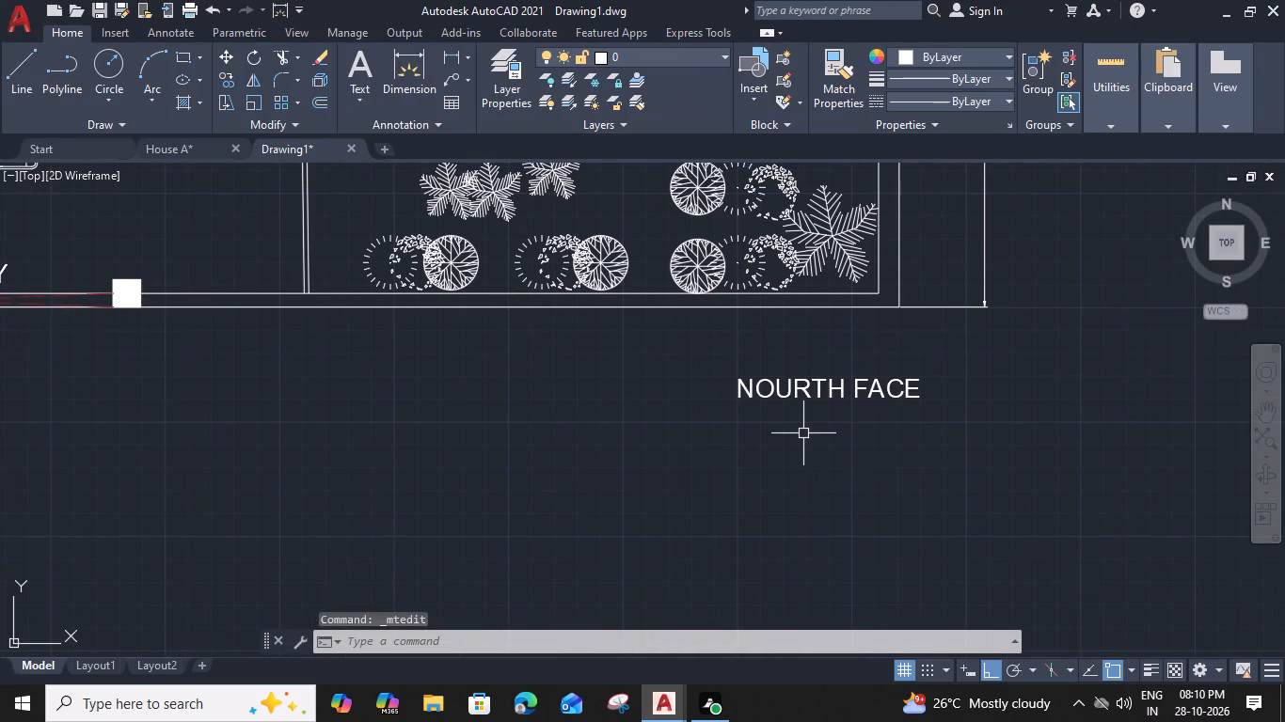
type("POL")
key("space")
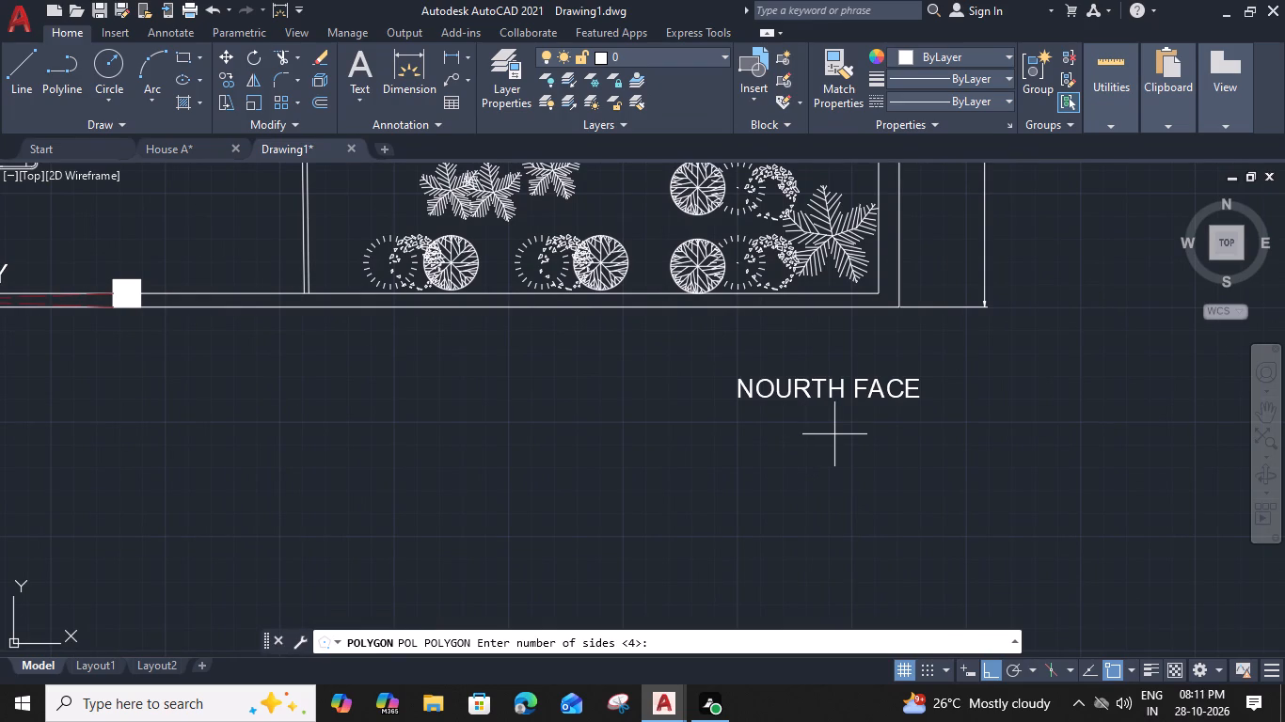
type("3")
key("space")
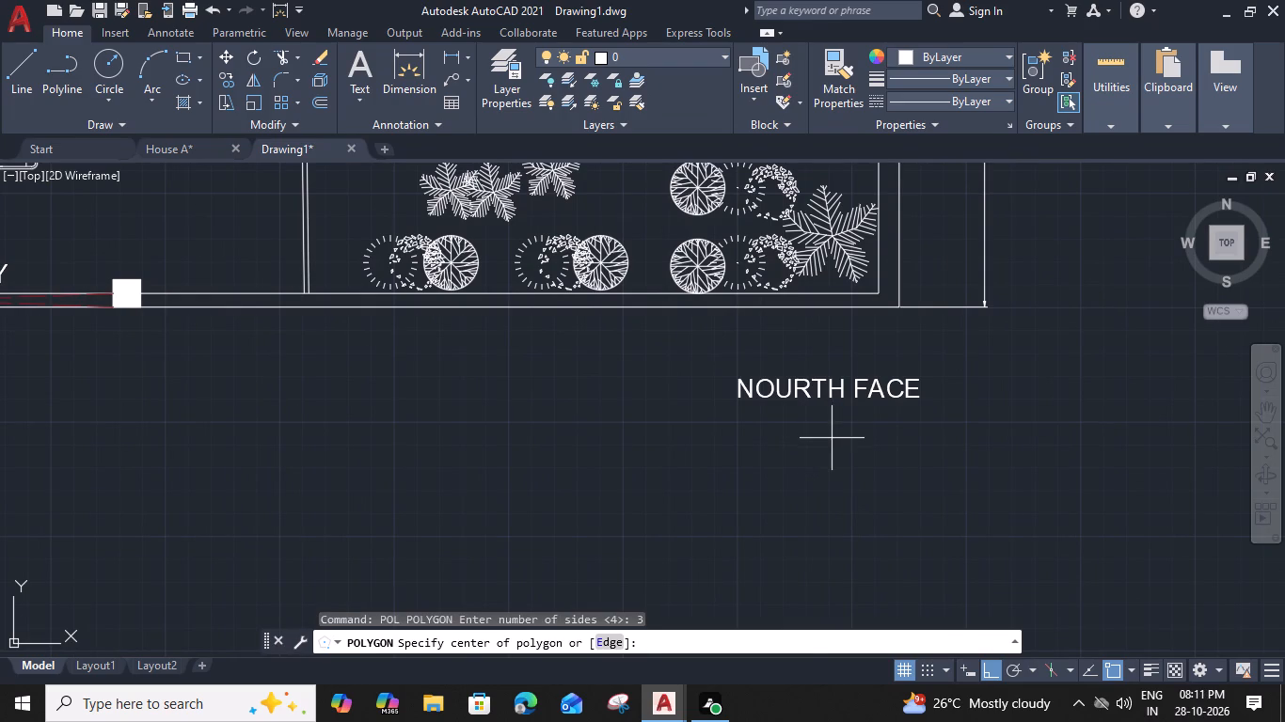
left_click(832, 438)
key("space")
scroll(841, 417, "up", 1)
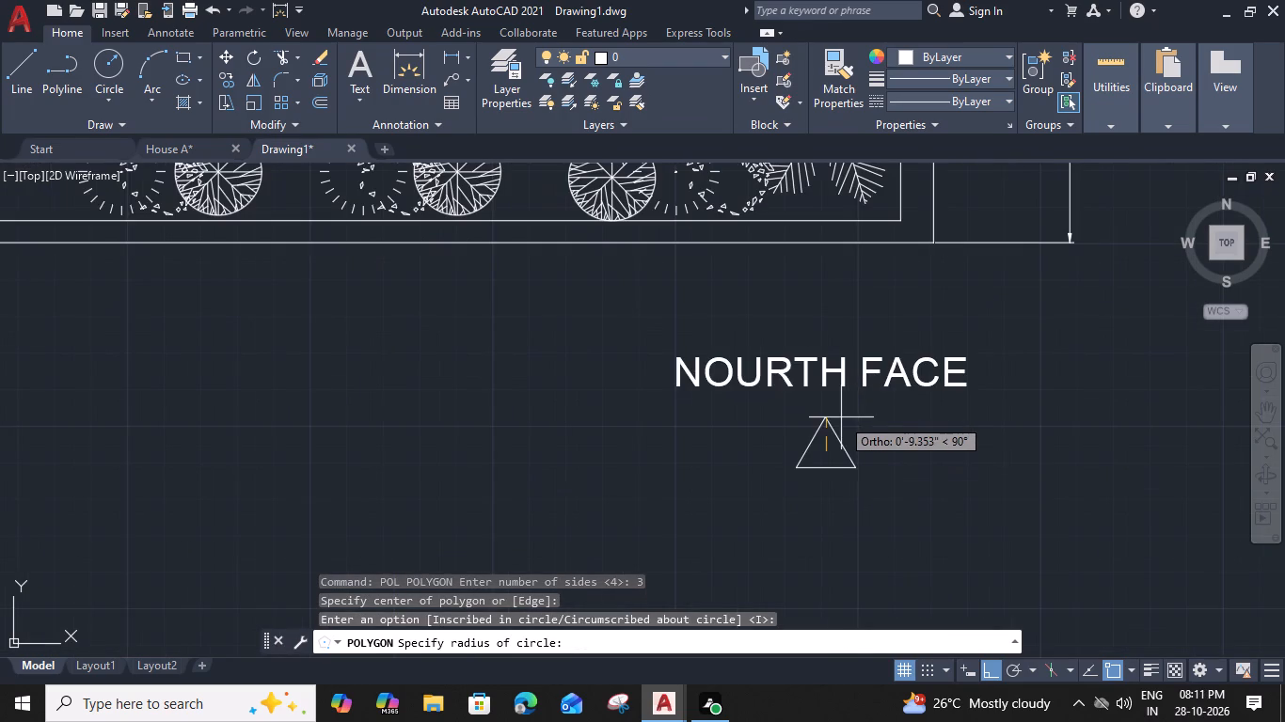
left_click(825, 407)
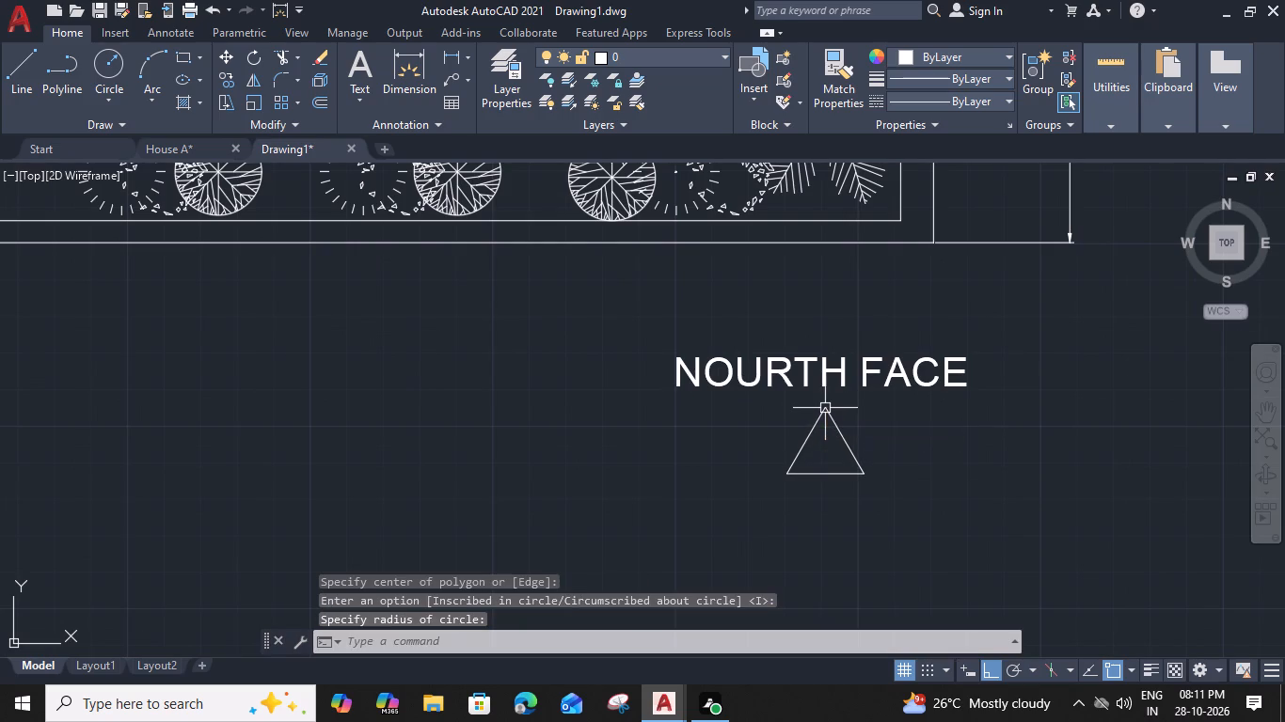
Draw a short vertical line down from the midpoint of the triangle's base.
key("l")
key("space")
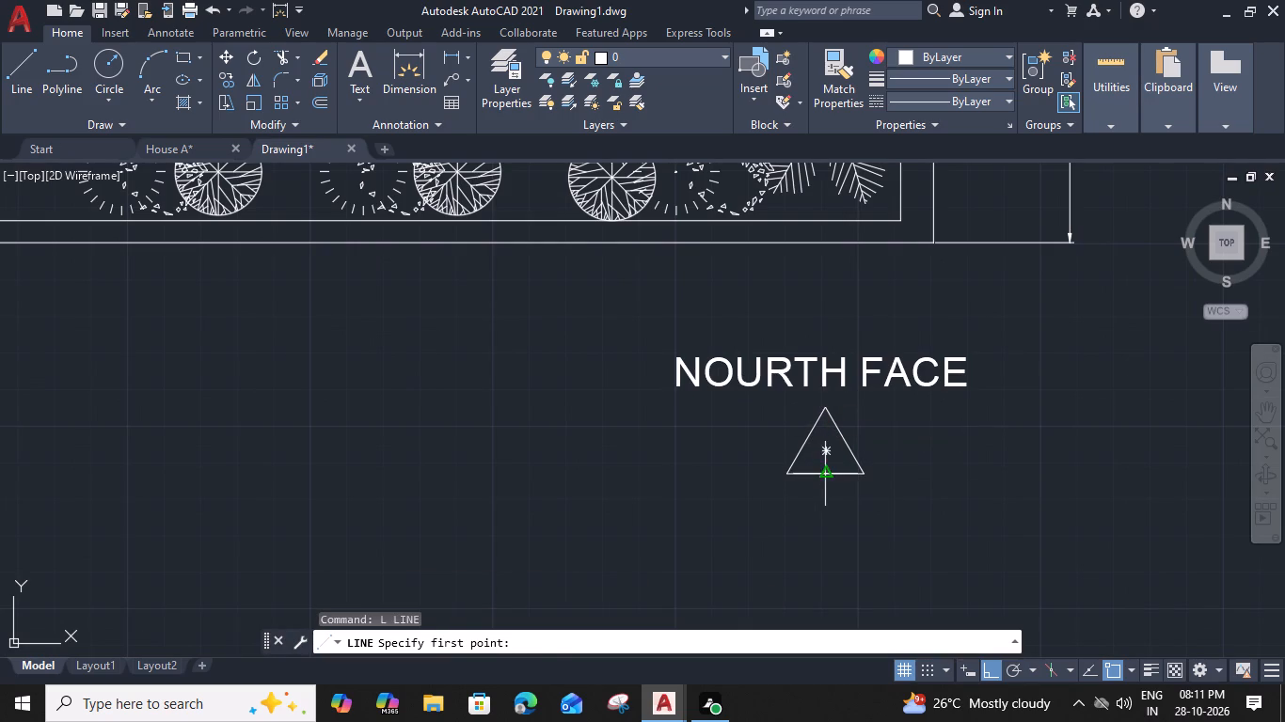
left_click(823, 475)
left_click(825, 505)
key("space")
Offset the short vertical line 2" to each side and erase the original centre line.
left_click(825, 490)
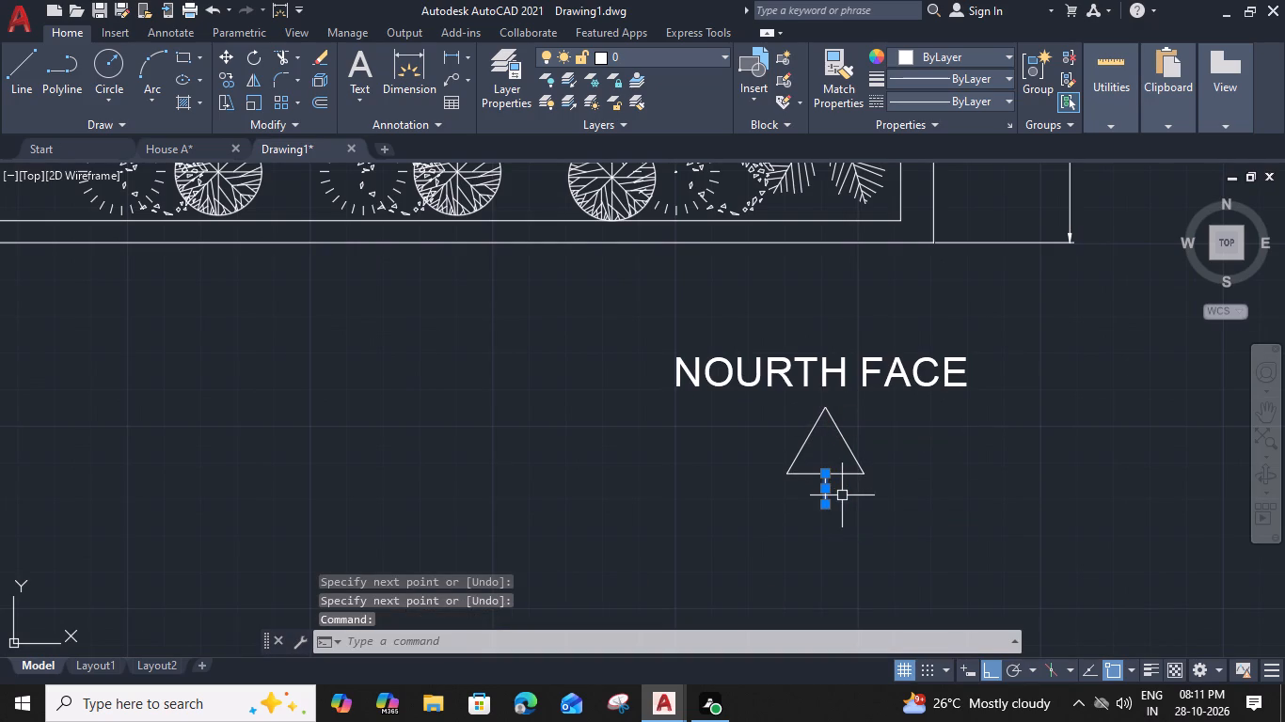
key("o")
key("space")
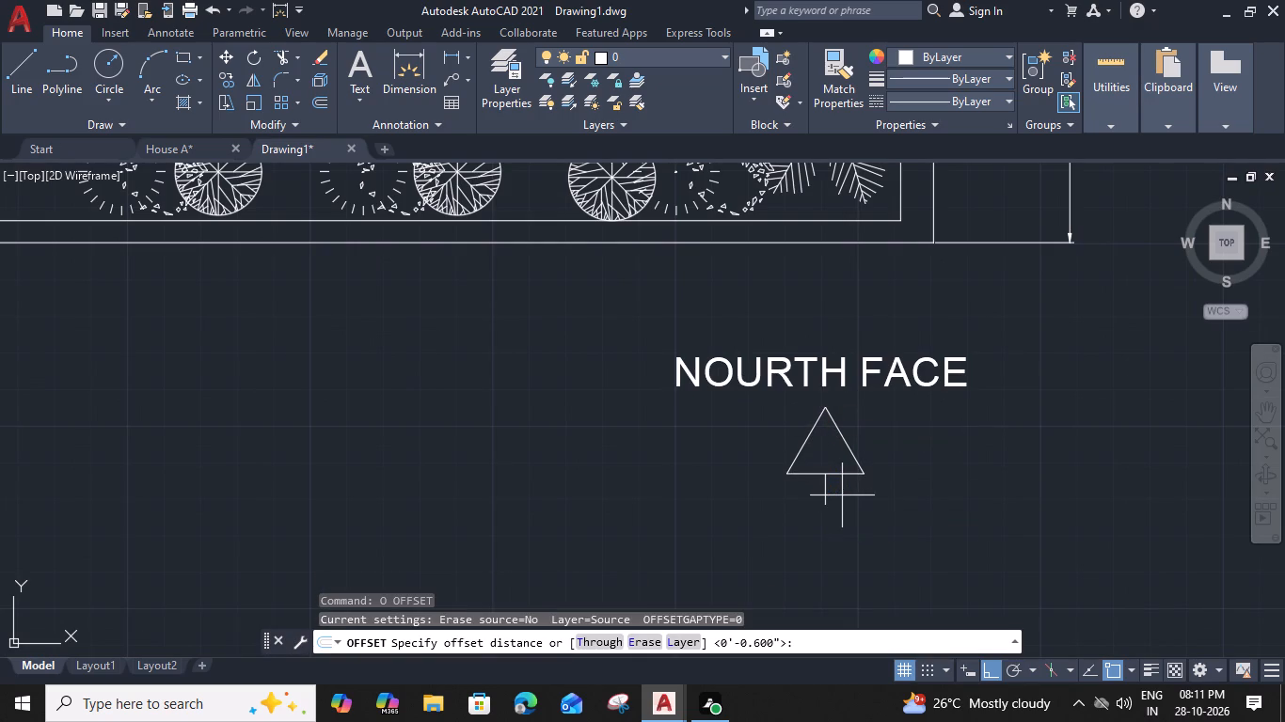
key("2")
key("shift+quotedbl")
key("Return")
left_click(848, 502)
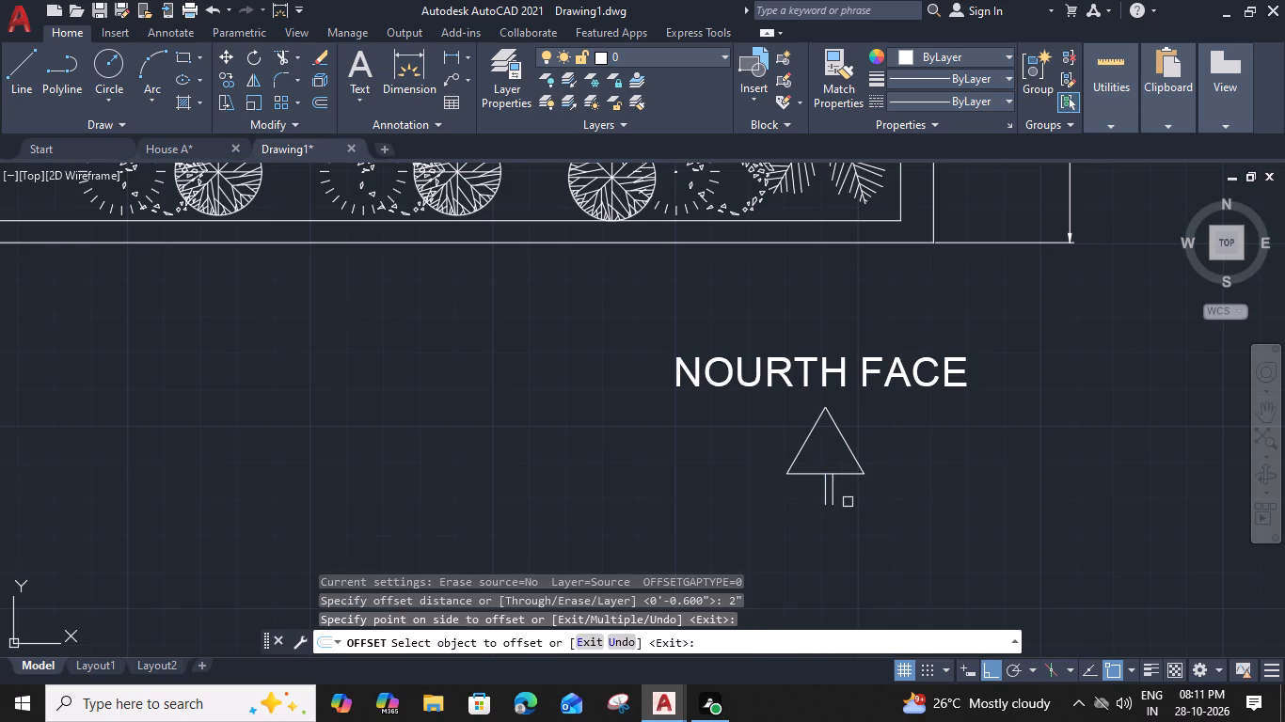
scroll(832, 495, "up", 2)
left_click(816, 491)
left_click(780, 507)
key("Escape")
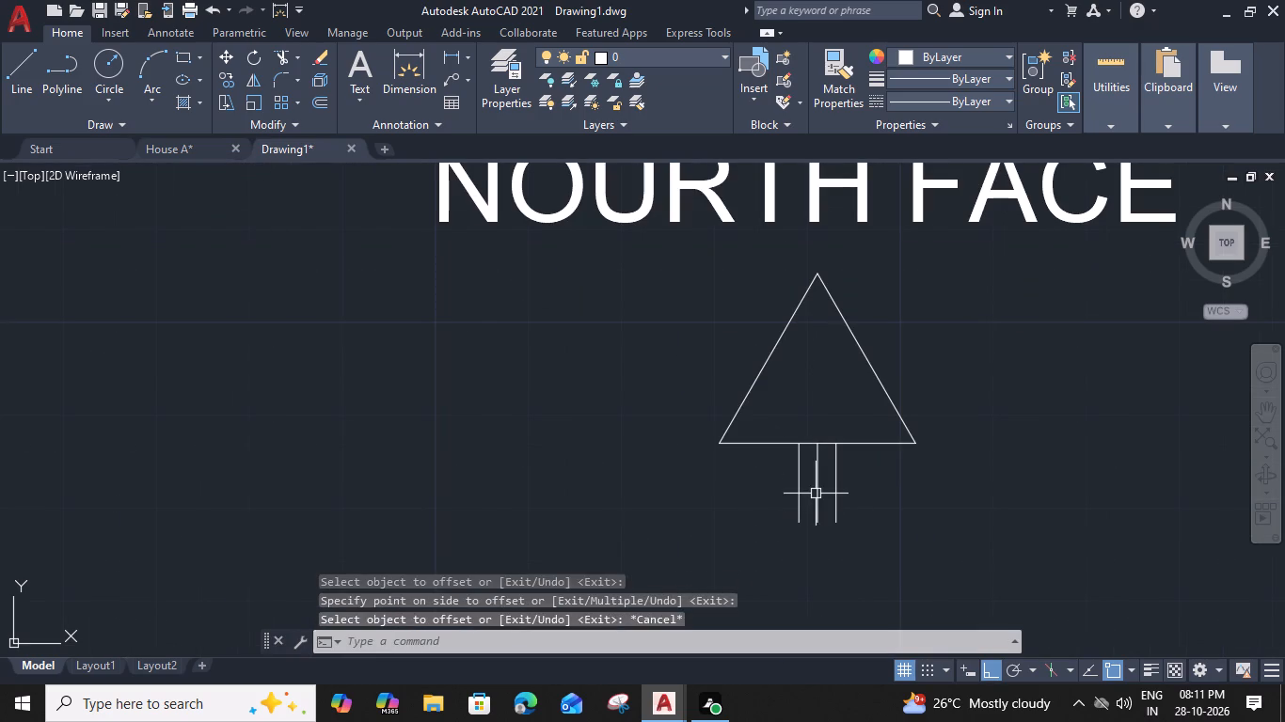
left_click(816, 494)
key("Delete")
Draw a vertical line from the triangle's base midpoint down past the ends of the two short stem lines.
middle_click_drag(823, 510, 761, 438)
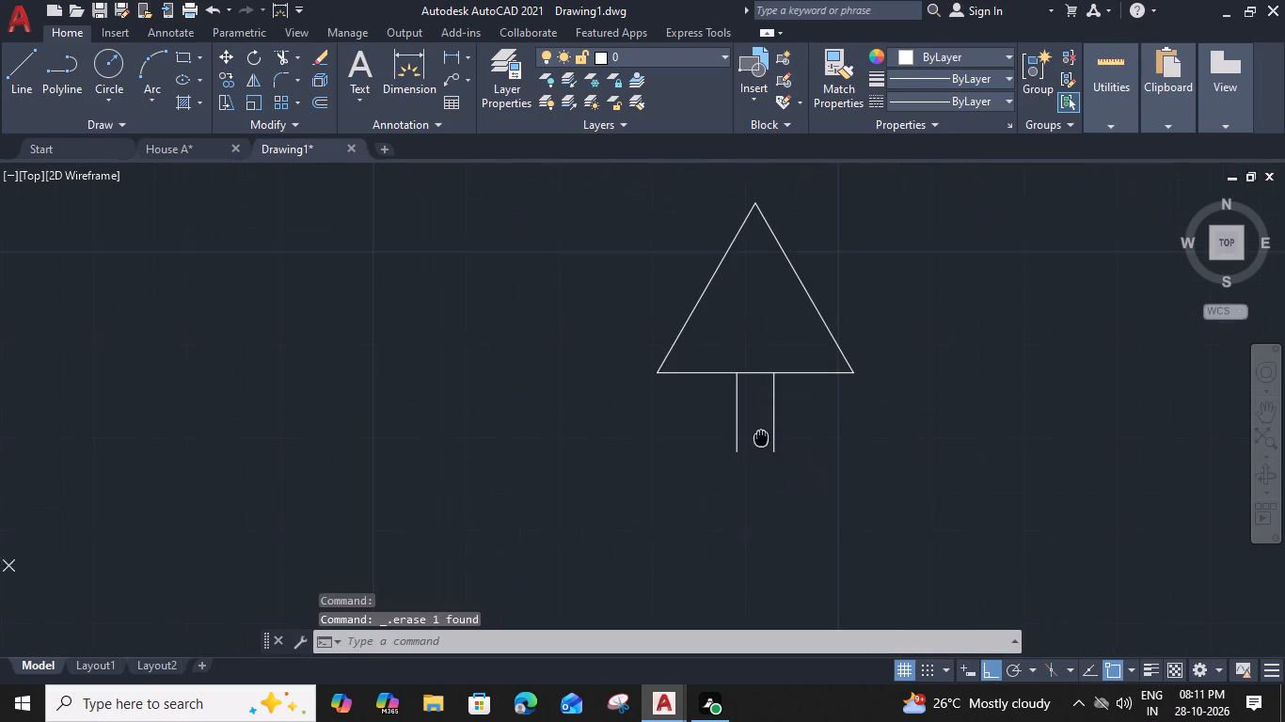
type("L")
key("space")
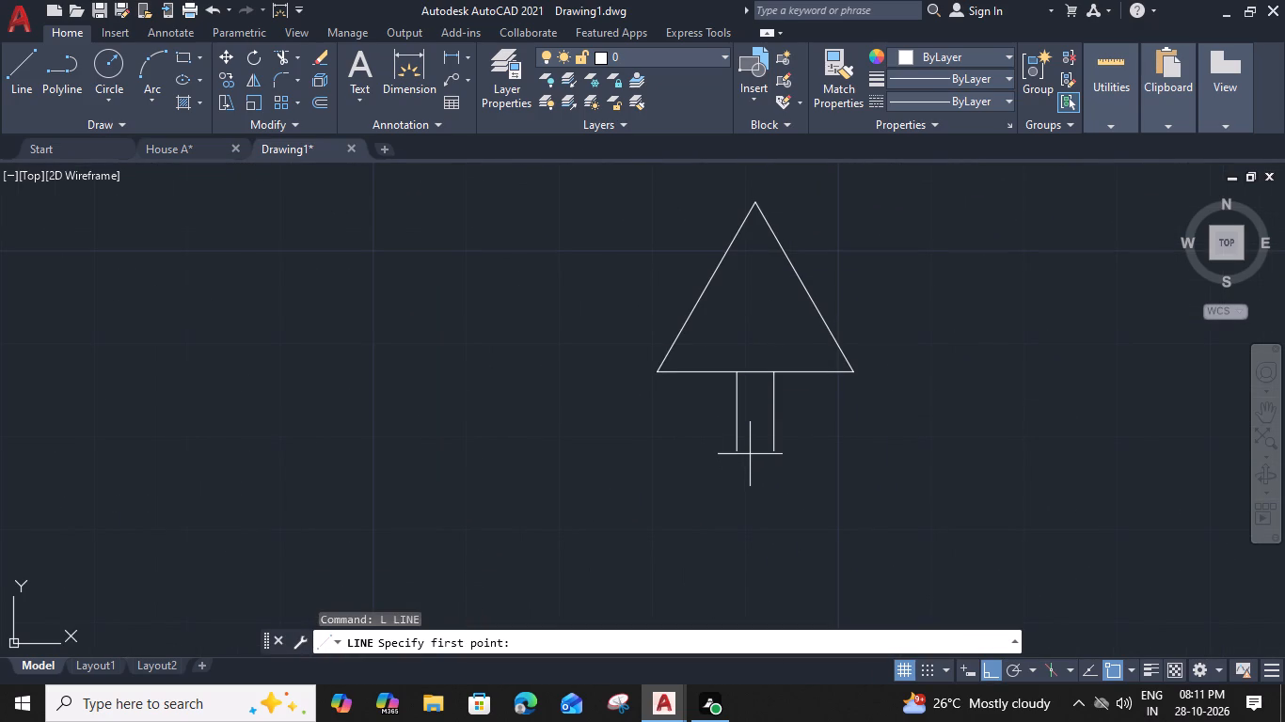
left_click(754, 372)
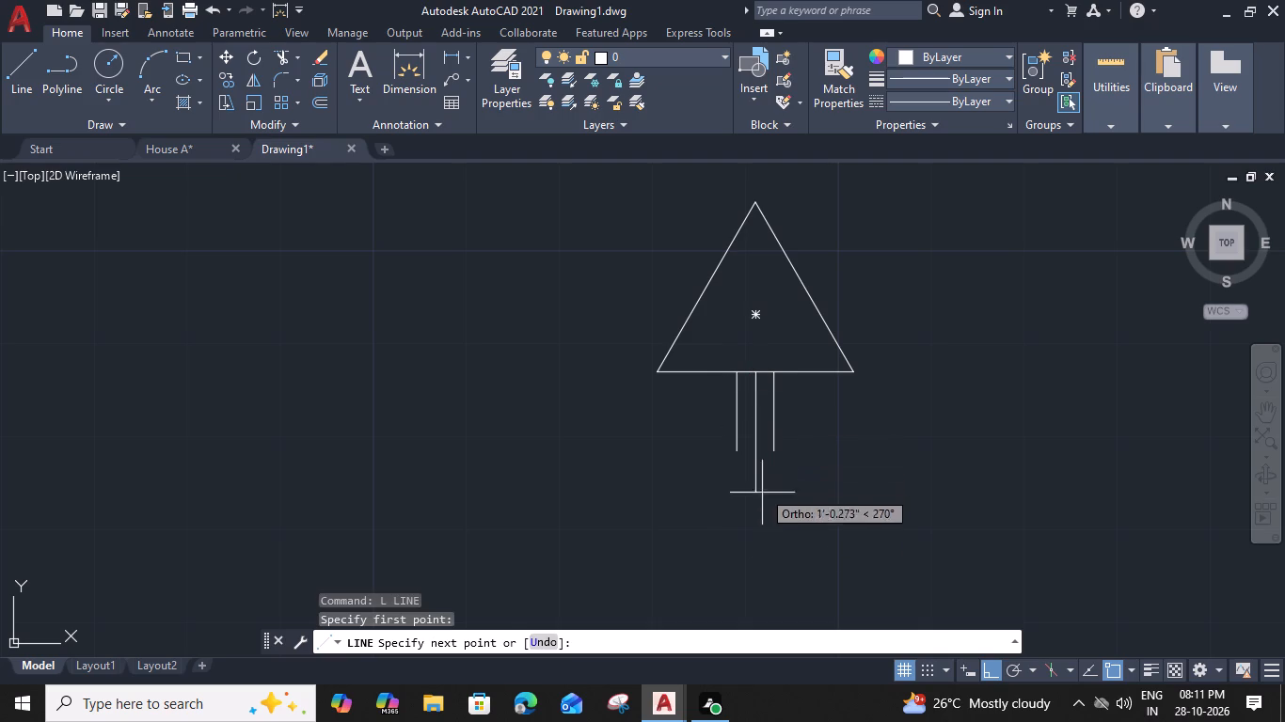
left_click(753, 526)
key("Escape")
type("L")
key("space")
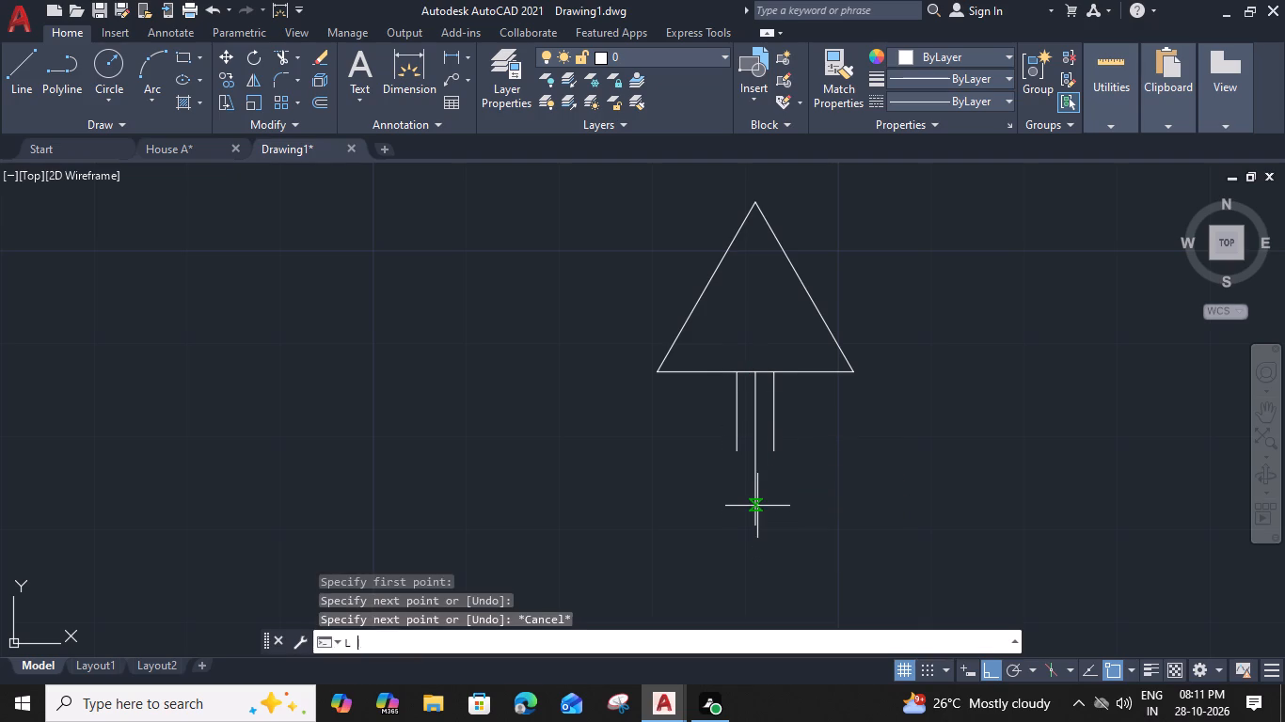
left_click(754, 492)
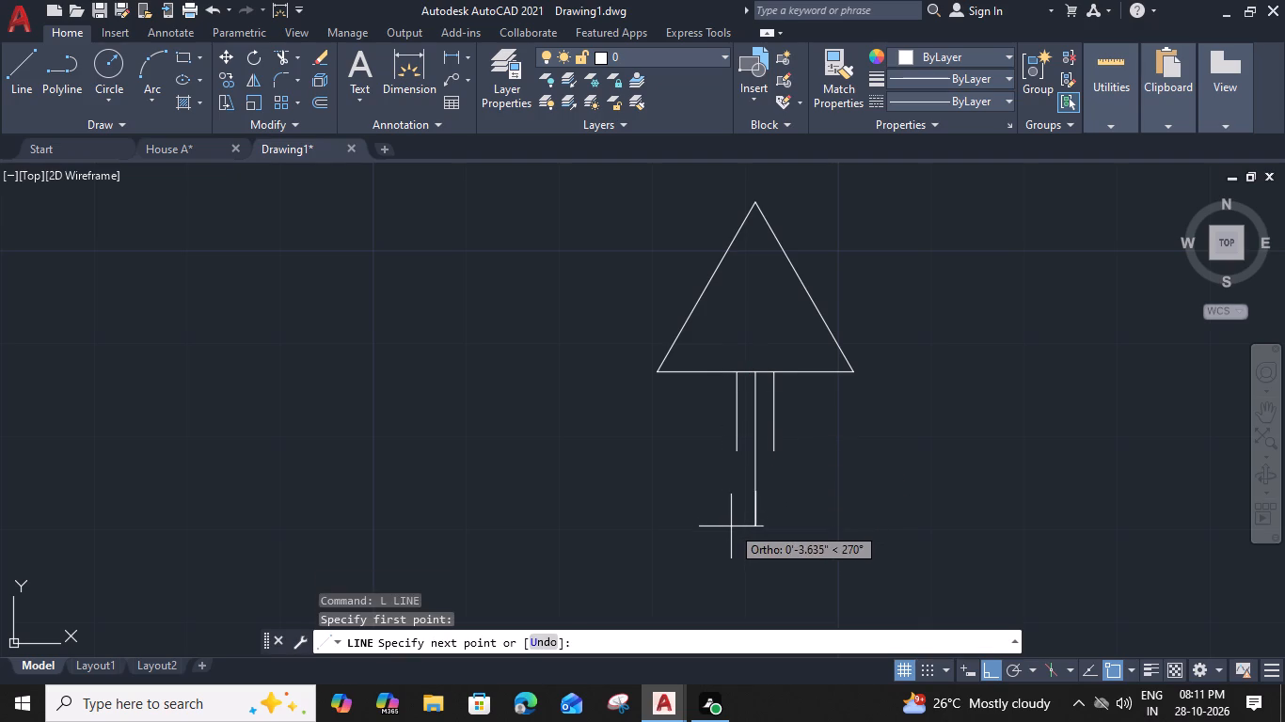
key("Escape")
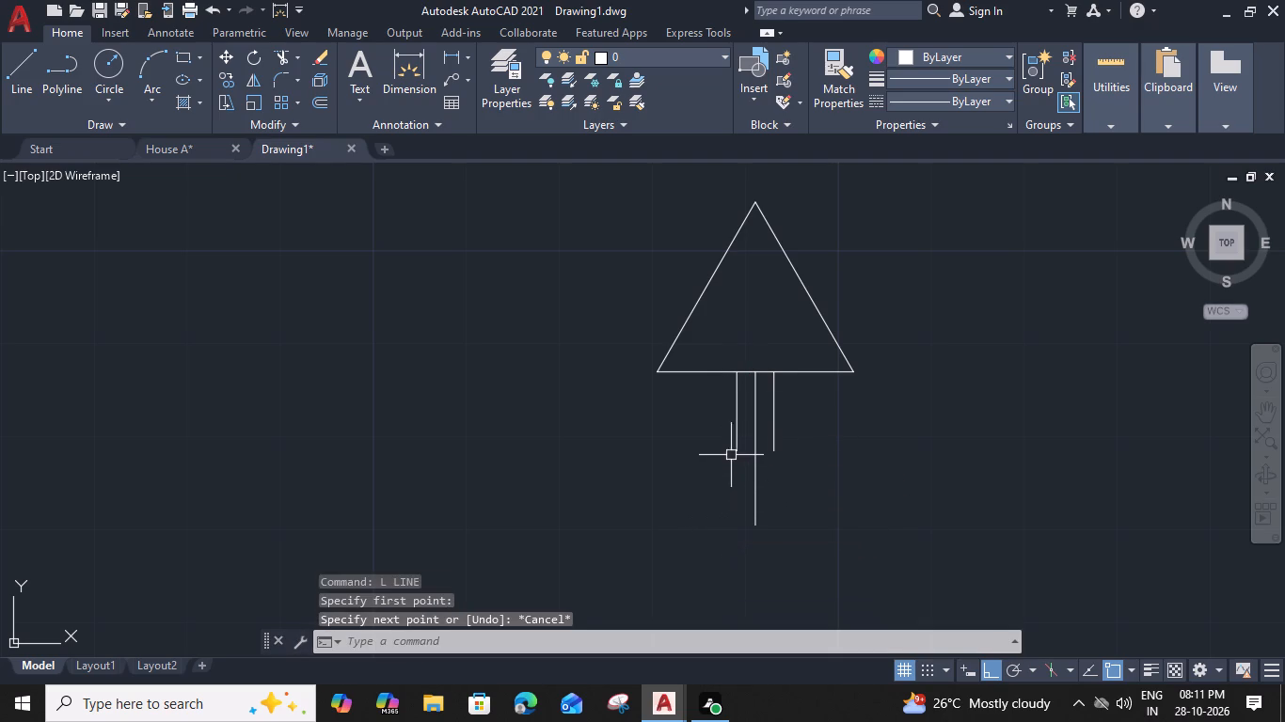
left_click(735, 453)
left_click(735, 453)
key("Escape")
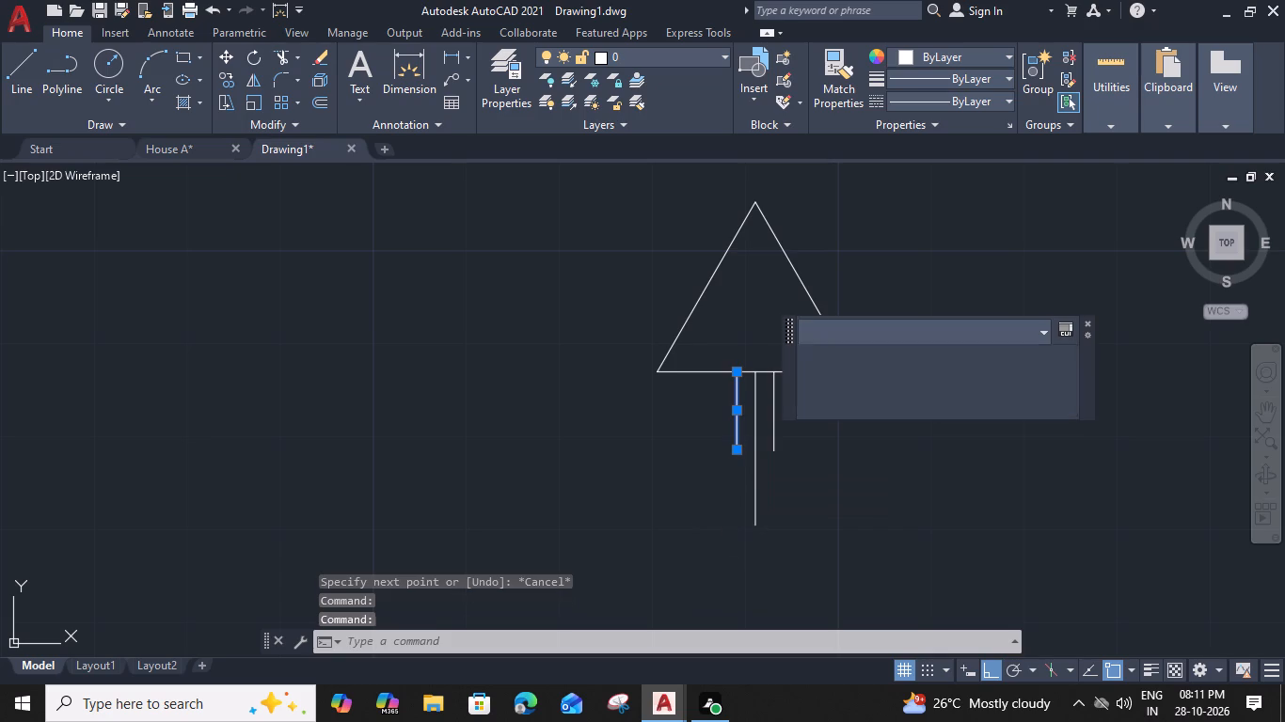
Draw a horizontal line across the arrow's stem, just below the end of its centre line.
type("L")
key("space")
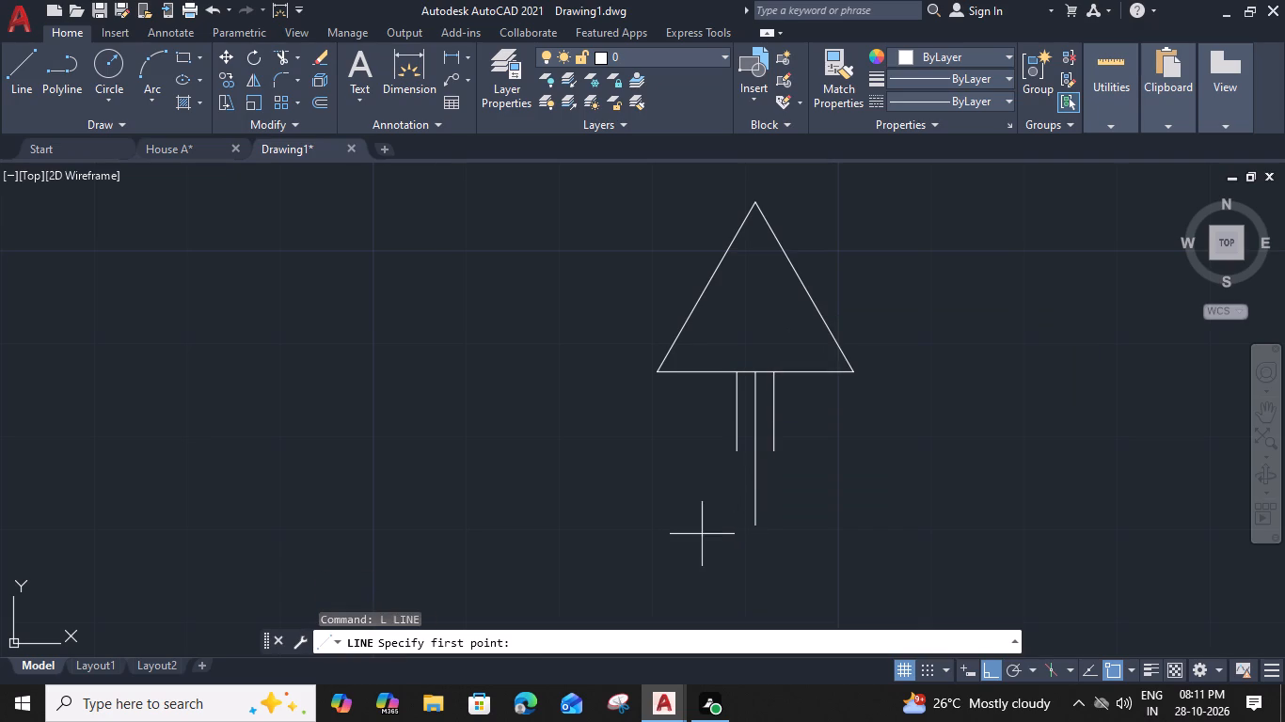
left_click(701, 534)
left_click(827, 518)
key("Escape")
Extend the stem's two side lines down to the horizontal line and trim the centre line inside the triangle.
type("EX")
key("space")
left_click_drag(785, 431, 763, 436)
left_click(662, 448)
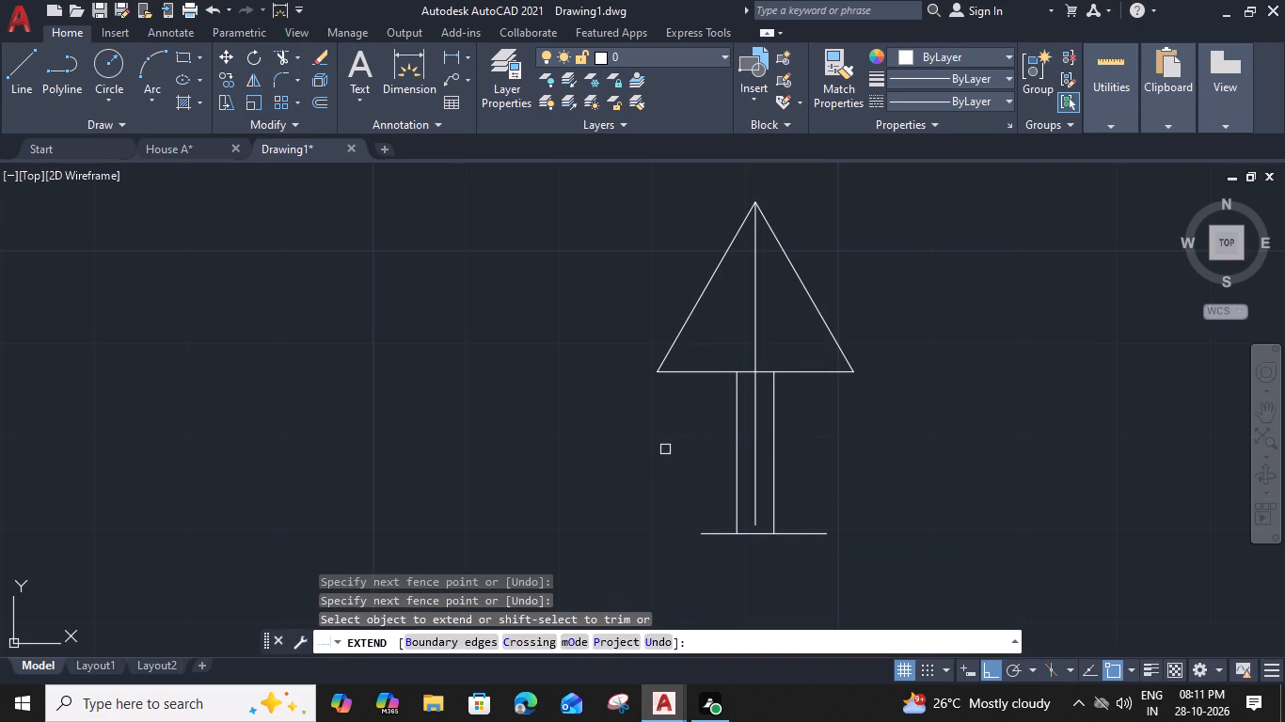
key("Escape")
key("t")
key("r")
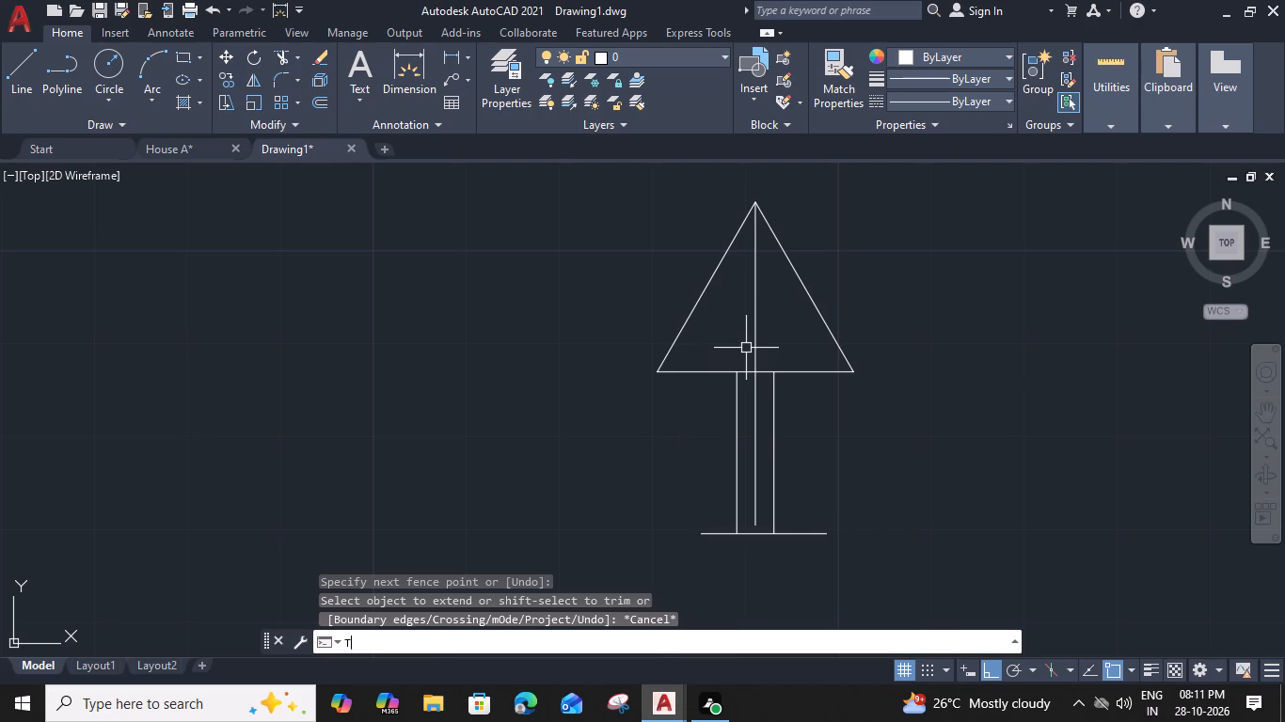
key("space")
left_click(755, 350)
key("Escape")
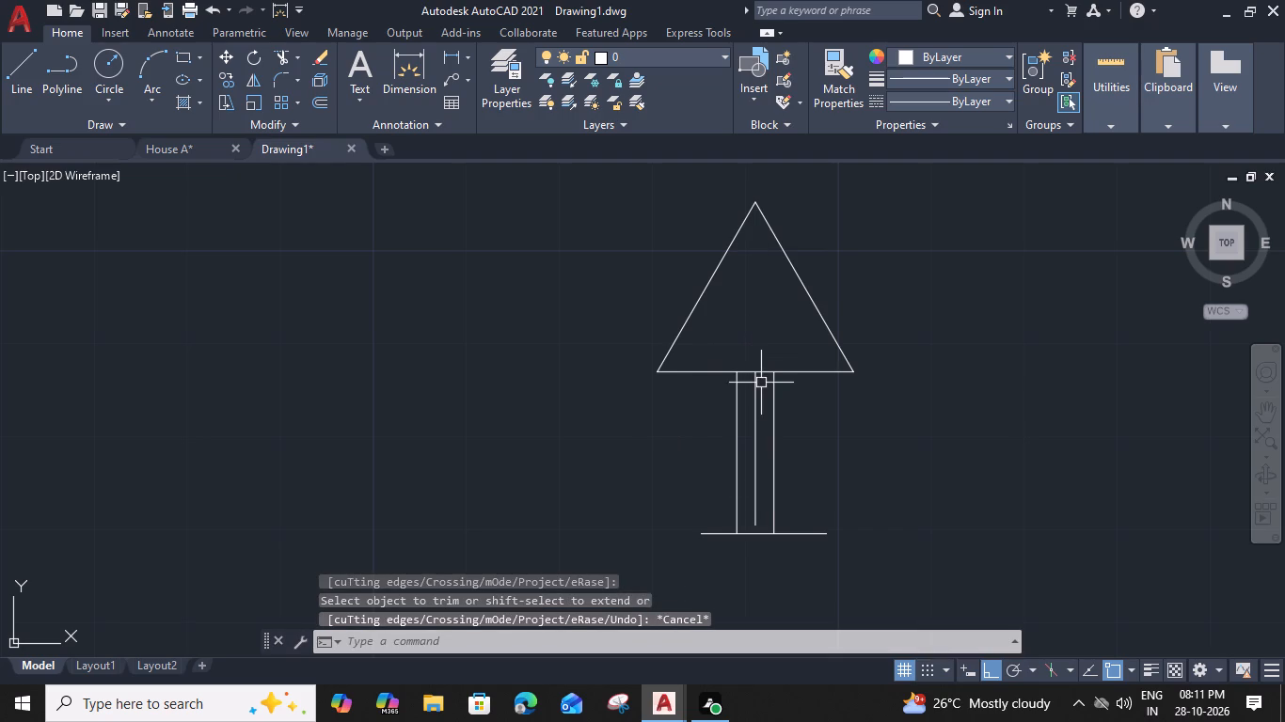
Draw an inverted V notch between the lower ends of the stem's side lines, with its apex on the centre line.
type("L")
key("space")
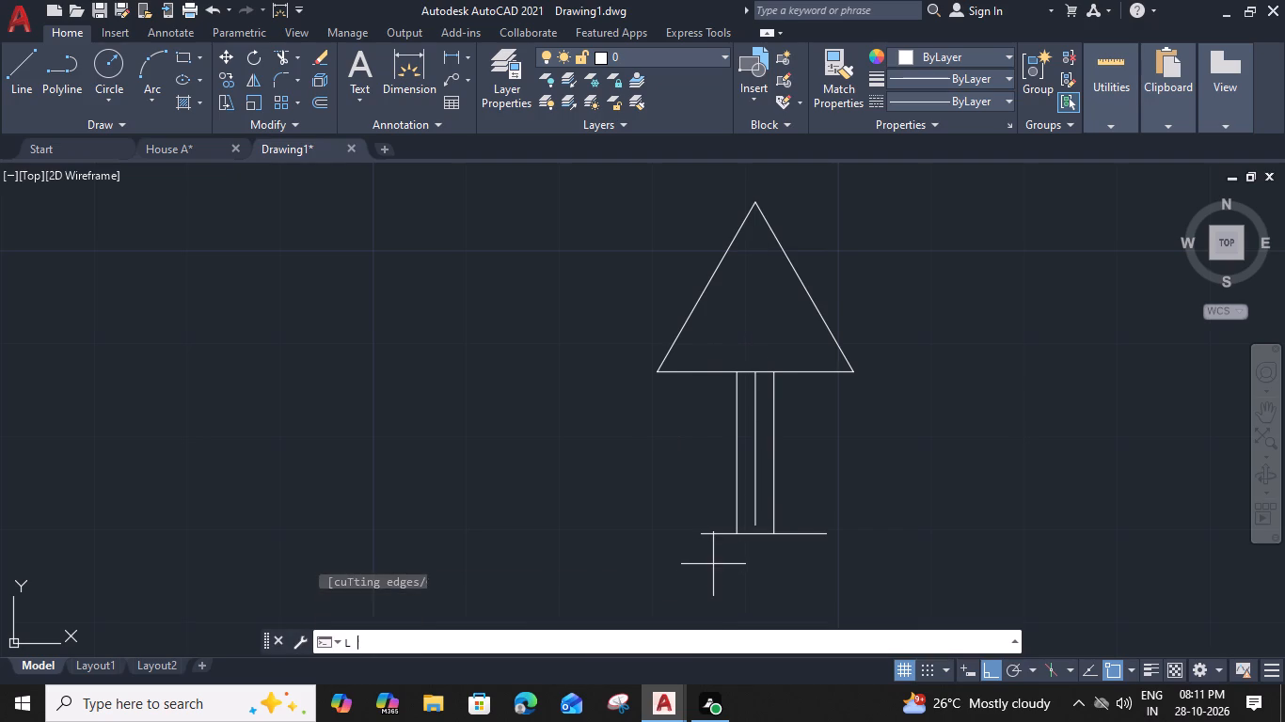
scroll(769, 539, "up", 2)
left_click(686, 530)
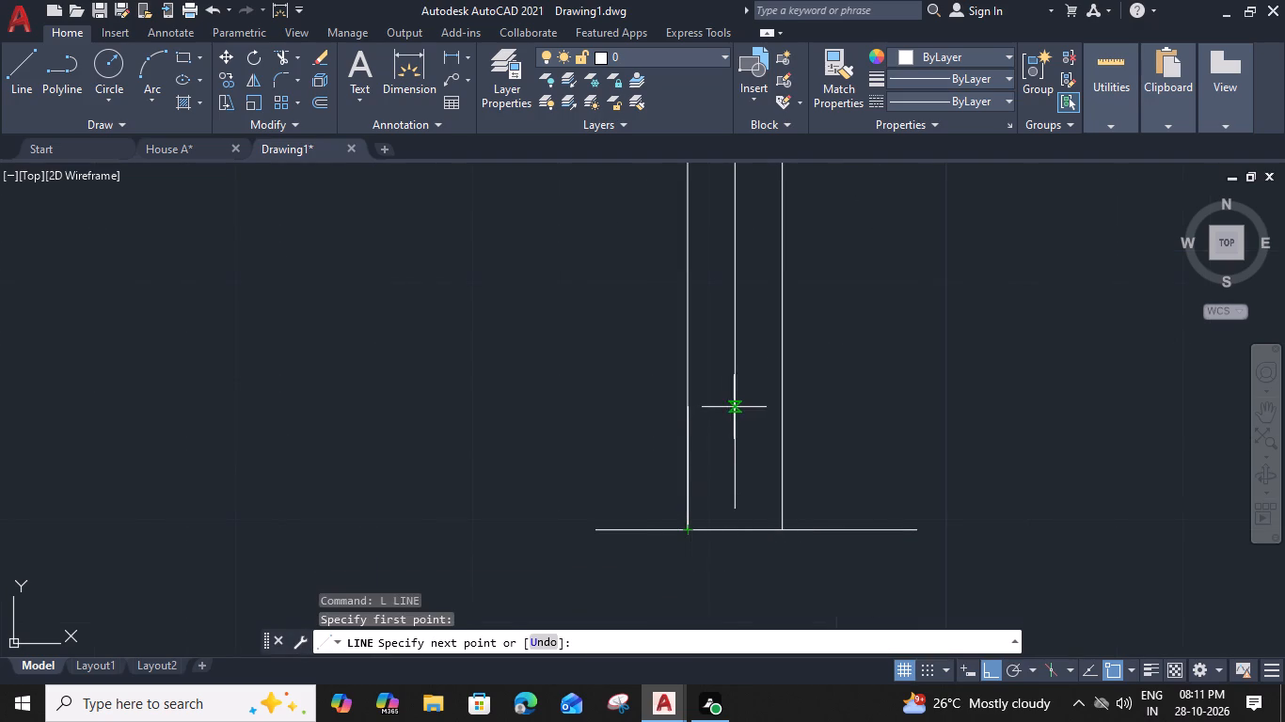
left_click(736, 407)
left_click(784, 530)
key("space")
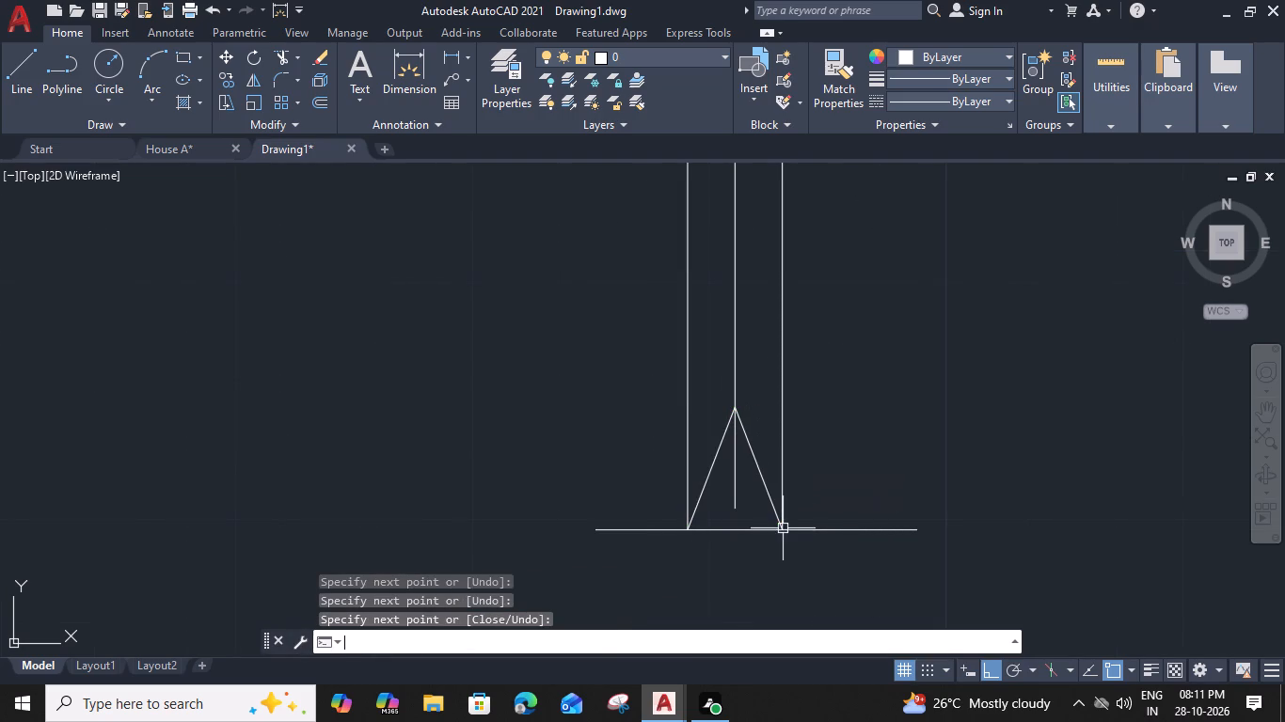
Trim away the horizontal line, the stem's centre line and the triangle's base between the side lines, leaving one arrow outline.
type("TR")
key("space")
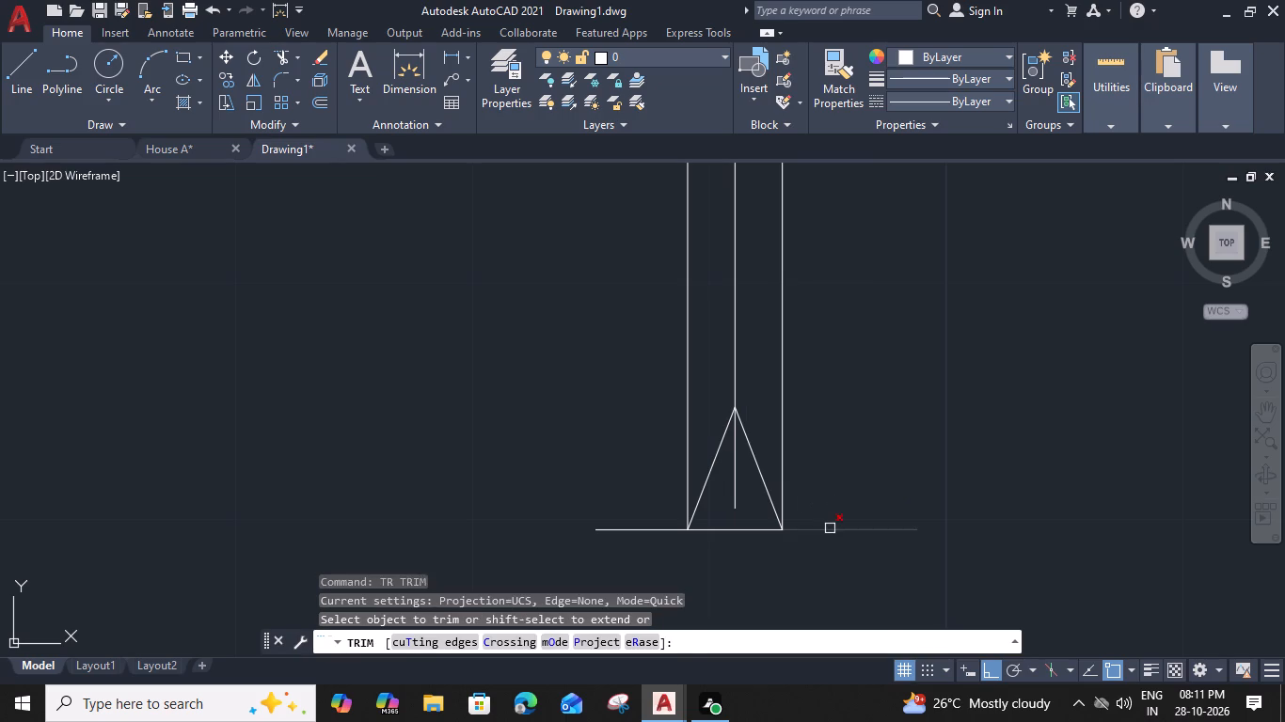
left_click(830, 528)
left_click(736, 494)
left_click(736, 533)
left_click(633, 536)
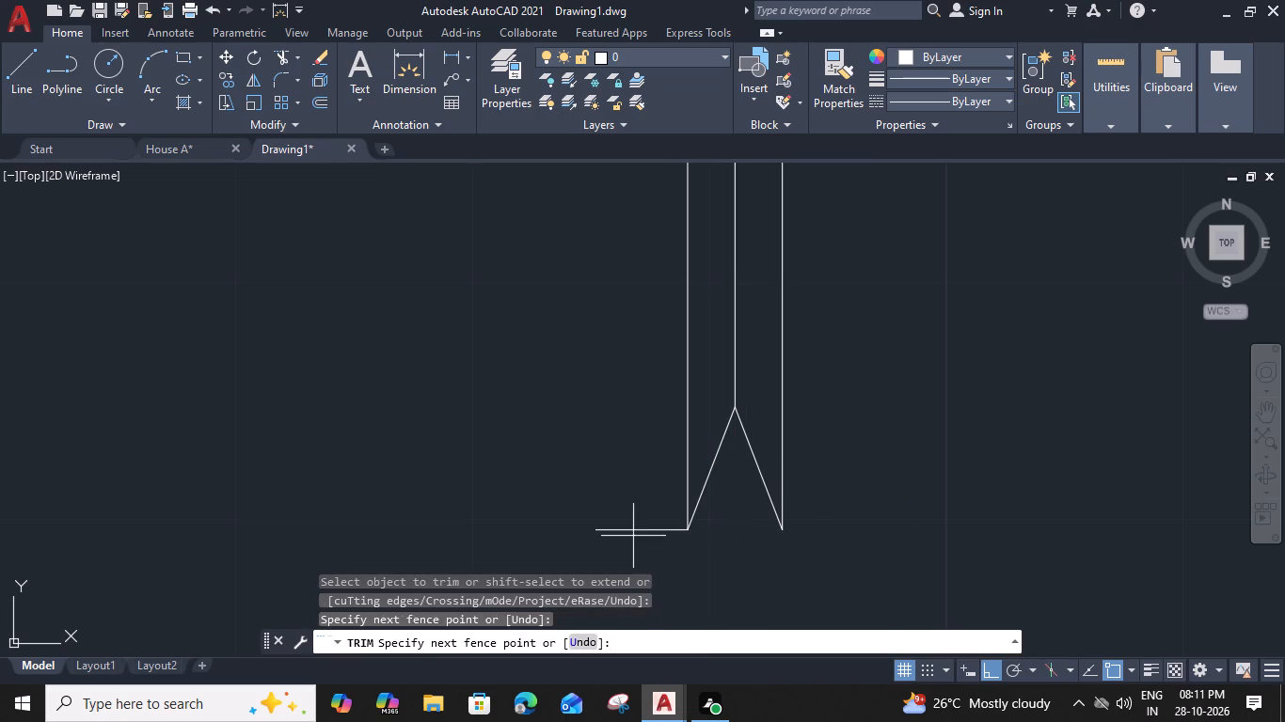
left_click(634, 501)
scroll(733, 370, "down", 1)
left_click(733, 367)
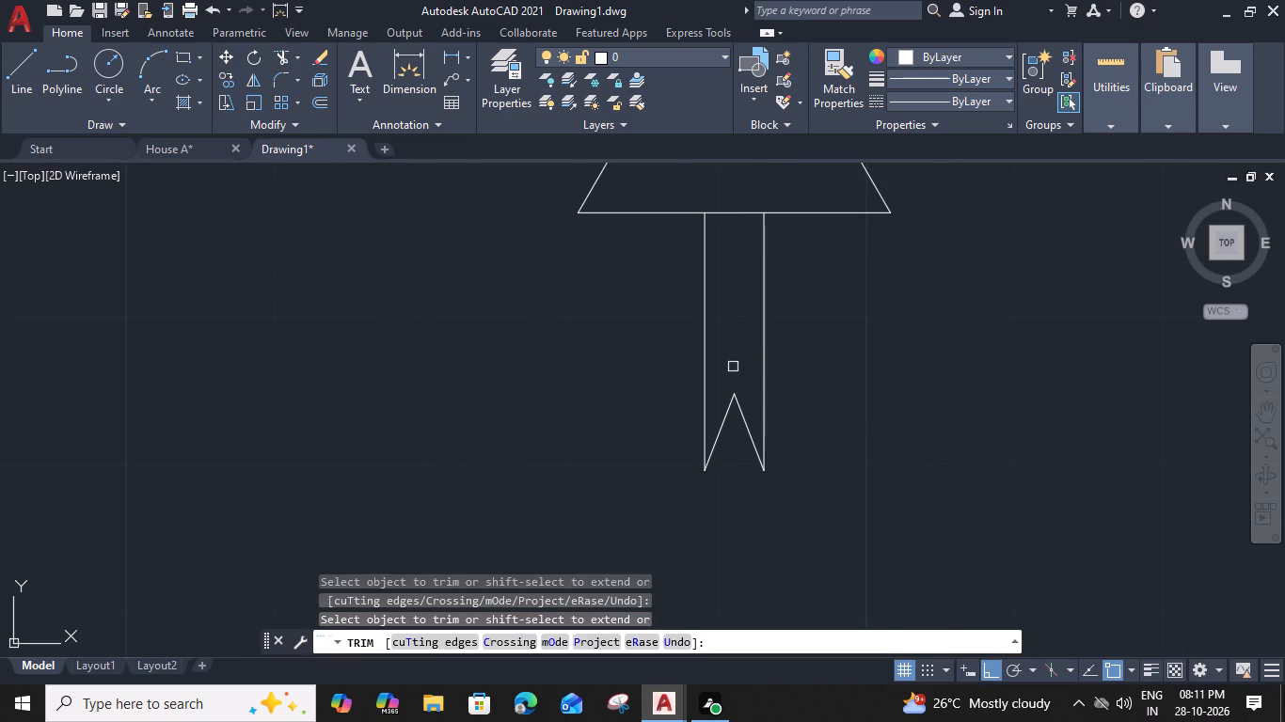
left_click(729, 211)
key("Escape")
Fill the NOURTH FACE arrow outline with a SOLID hatch.
middle_click_drag(730, 212, 717, 329)
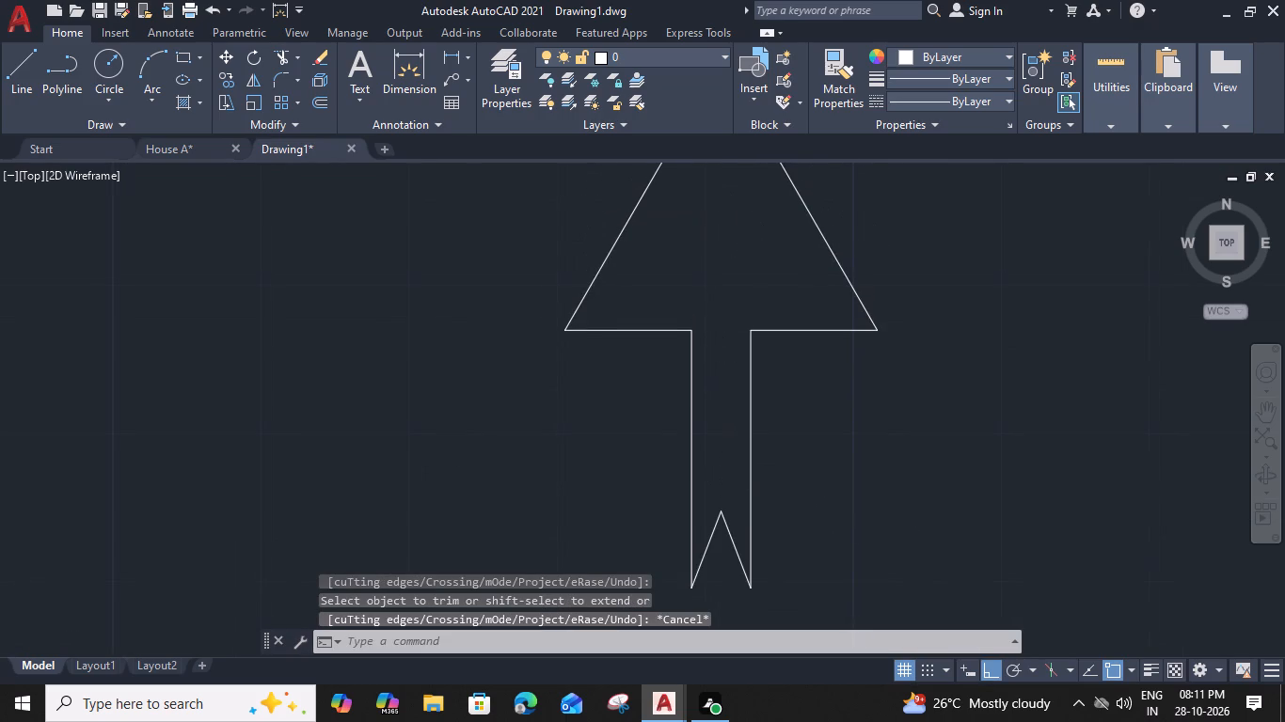
type("H")
key("space")
scroll(716, 320, "down", 2)
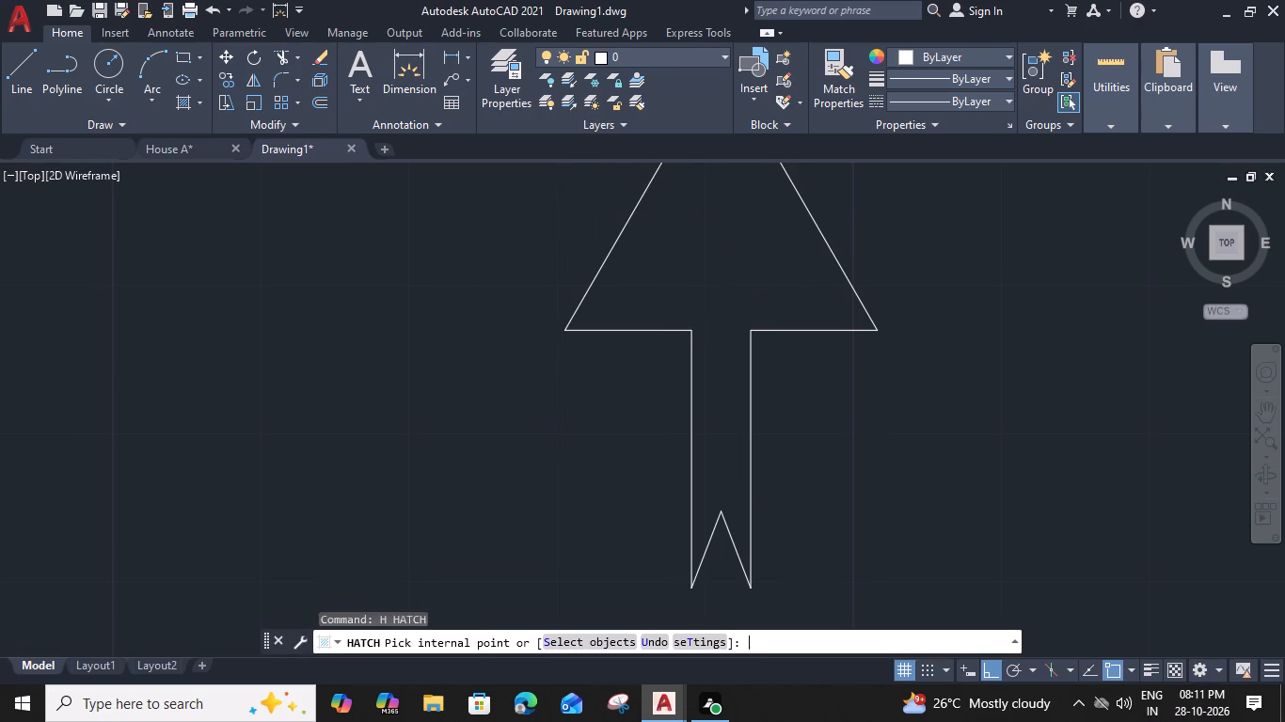
left_click(181, 71)
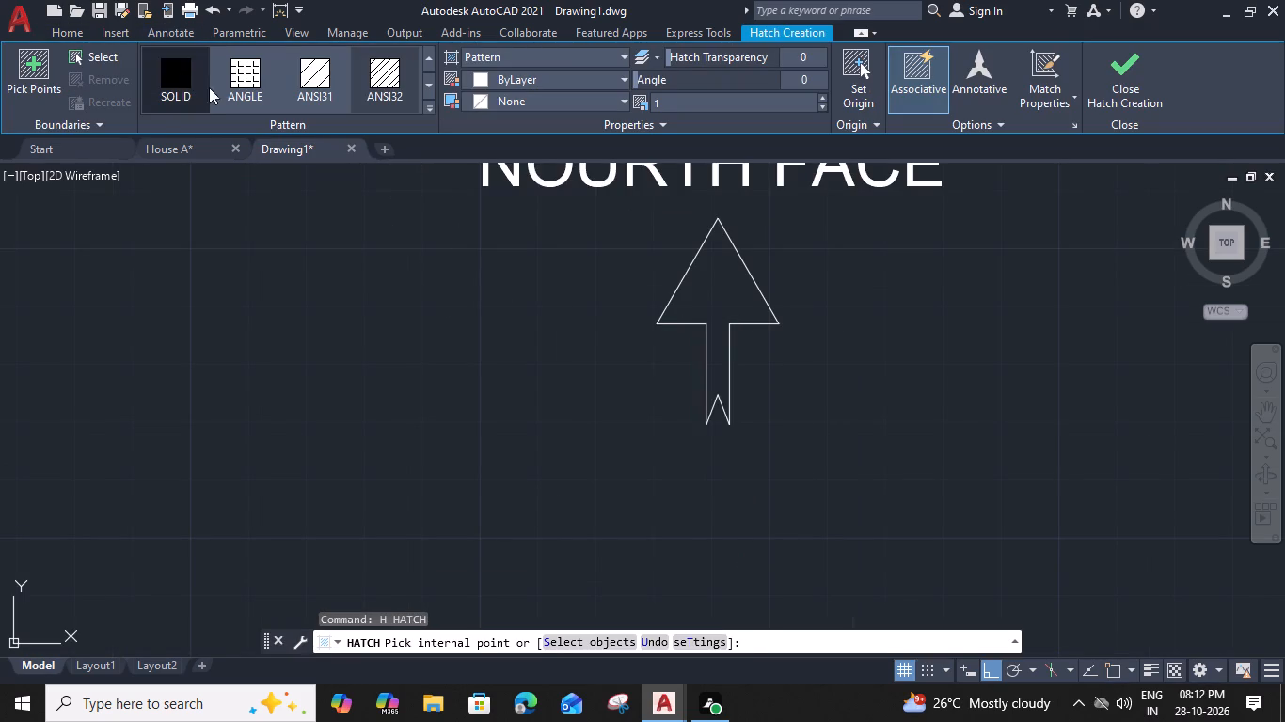
left_click(719, 257)
left_click(1137, 58)
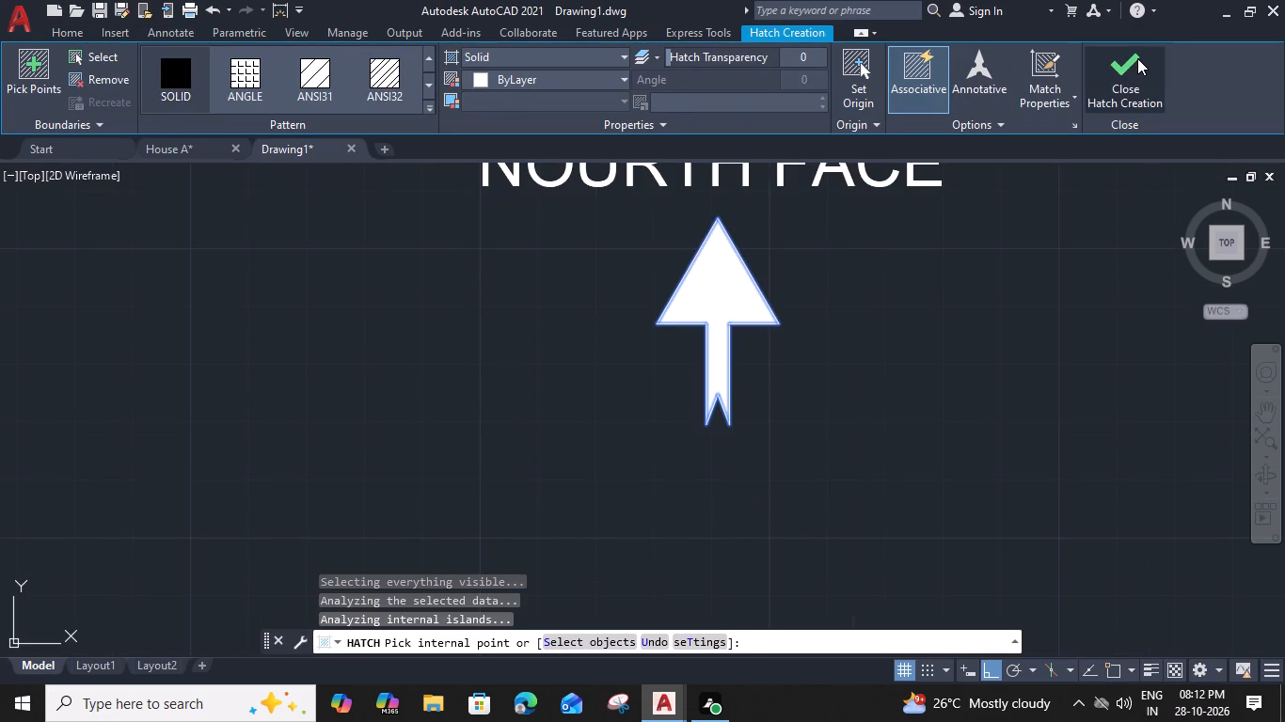
Draw a horizontal line across the upper stair flight, from the tread edge beside the UP label toward the landing.
scroll(869, 398, "down", 4)
middle_click_drag(589, 422, 555, 592)
scroll(410, 206, "up", 3)
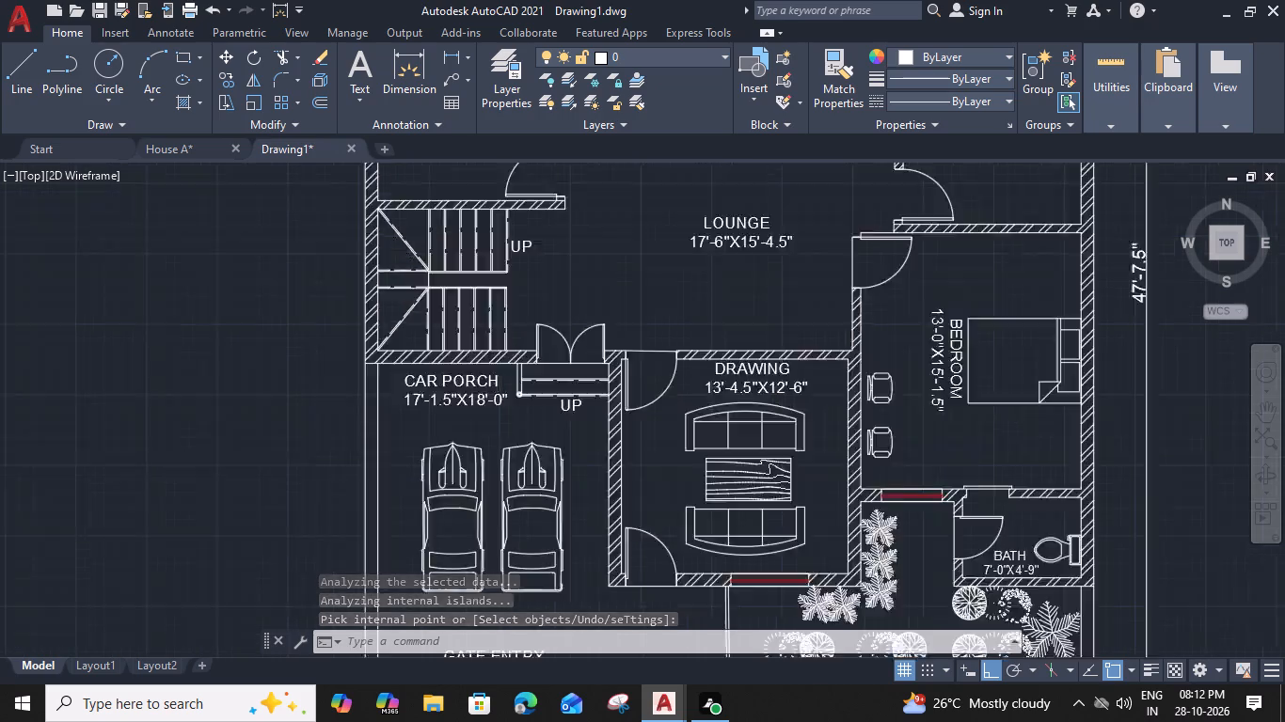
type("L")
key("space")
scroll(590, 277, "up", 2)
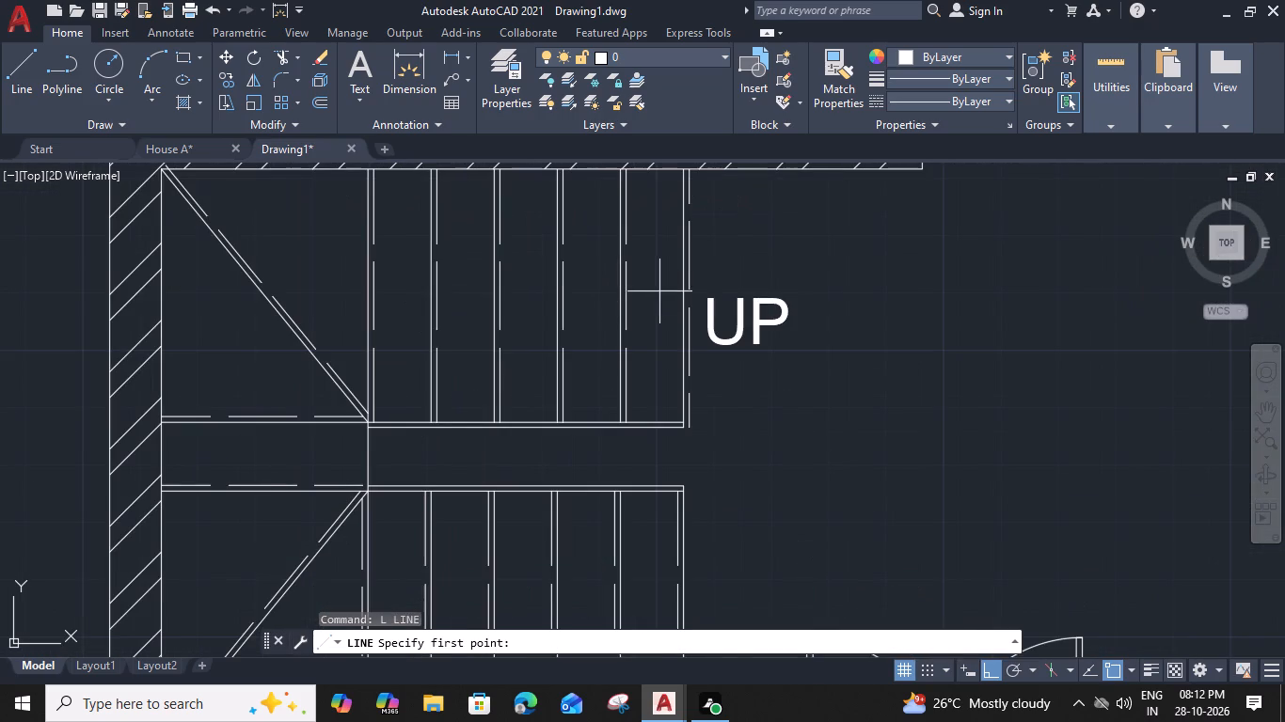
left_click(682, 301)
left_click(465, 300)
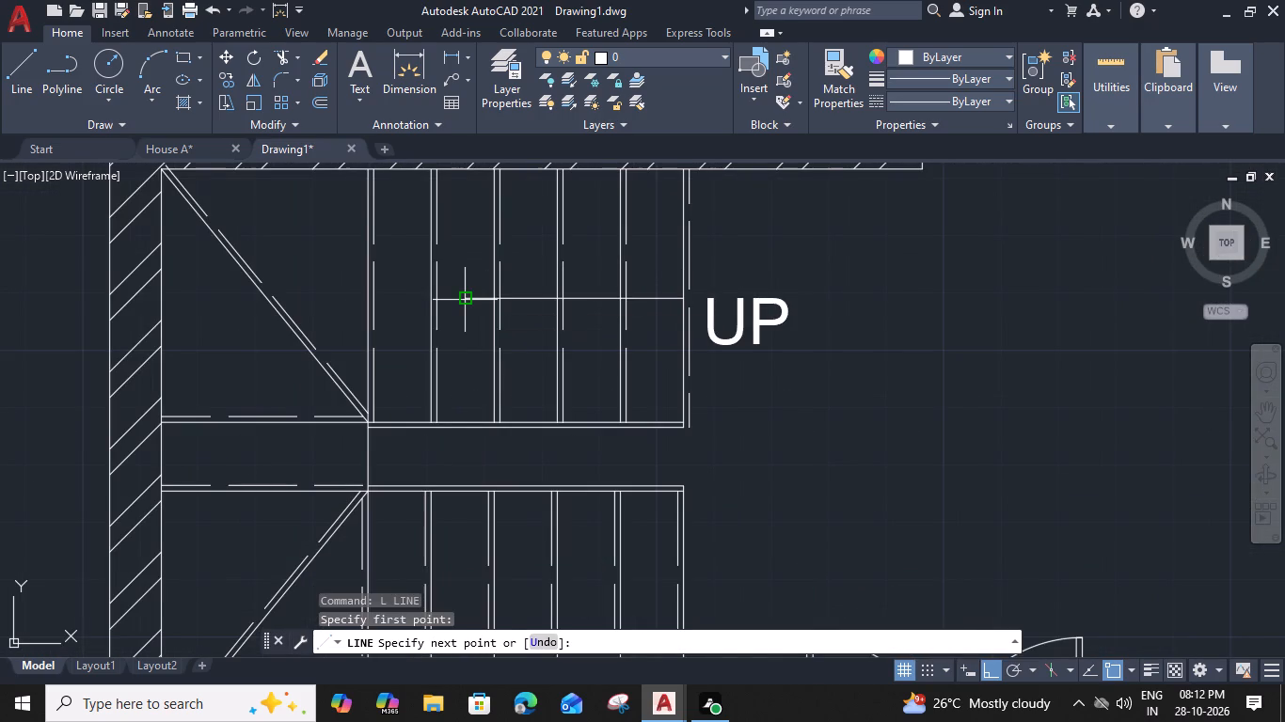
key("Escape")
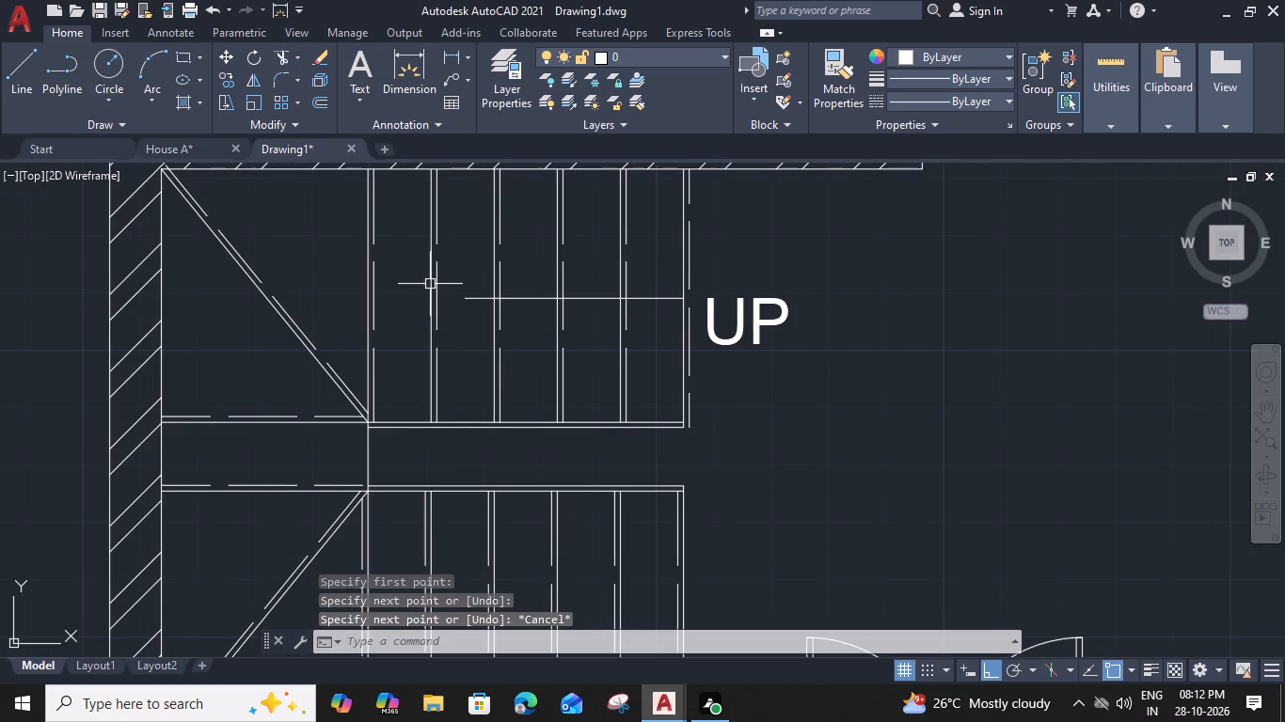
Draw a three-sided polygon inscribed in a circle of about 4" radius at the stair line's inner end, pointing toward the landing.
key("p")
type("OL")
key("space")
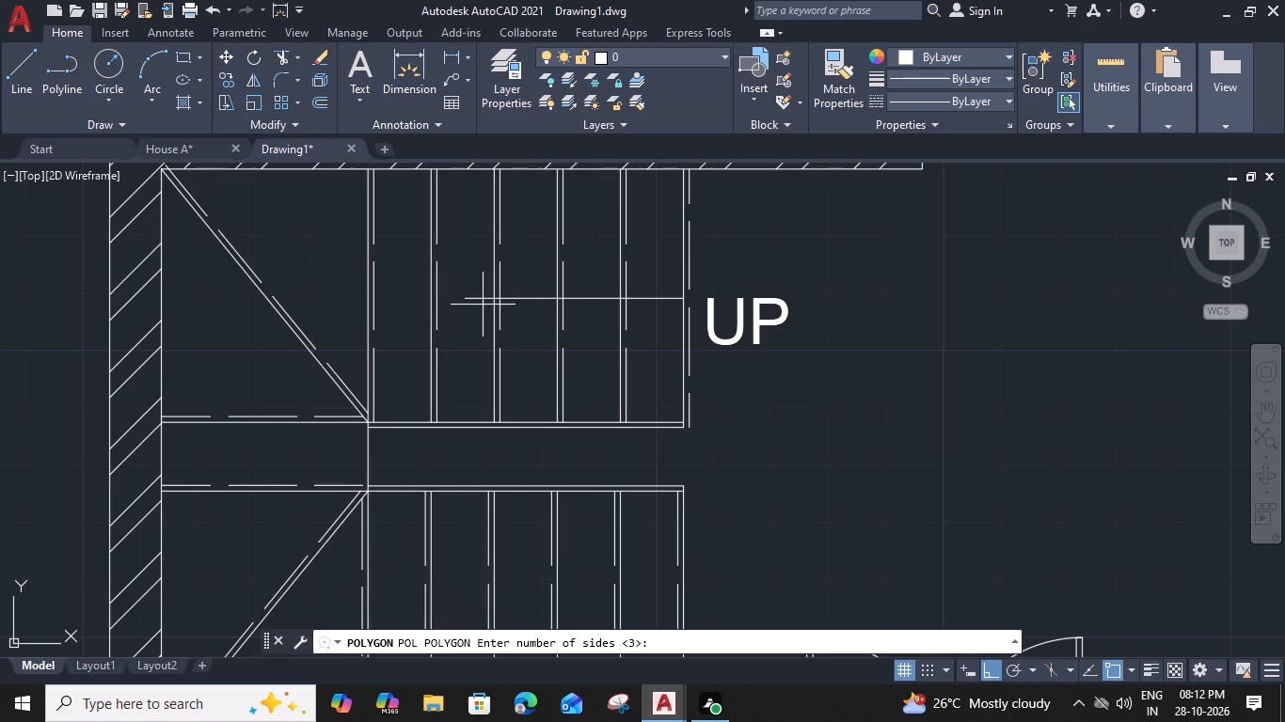
left_click(466, 298)
key("space")
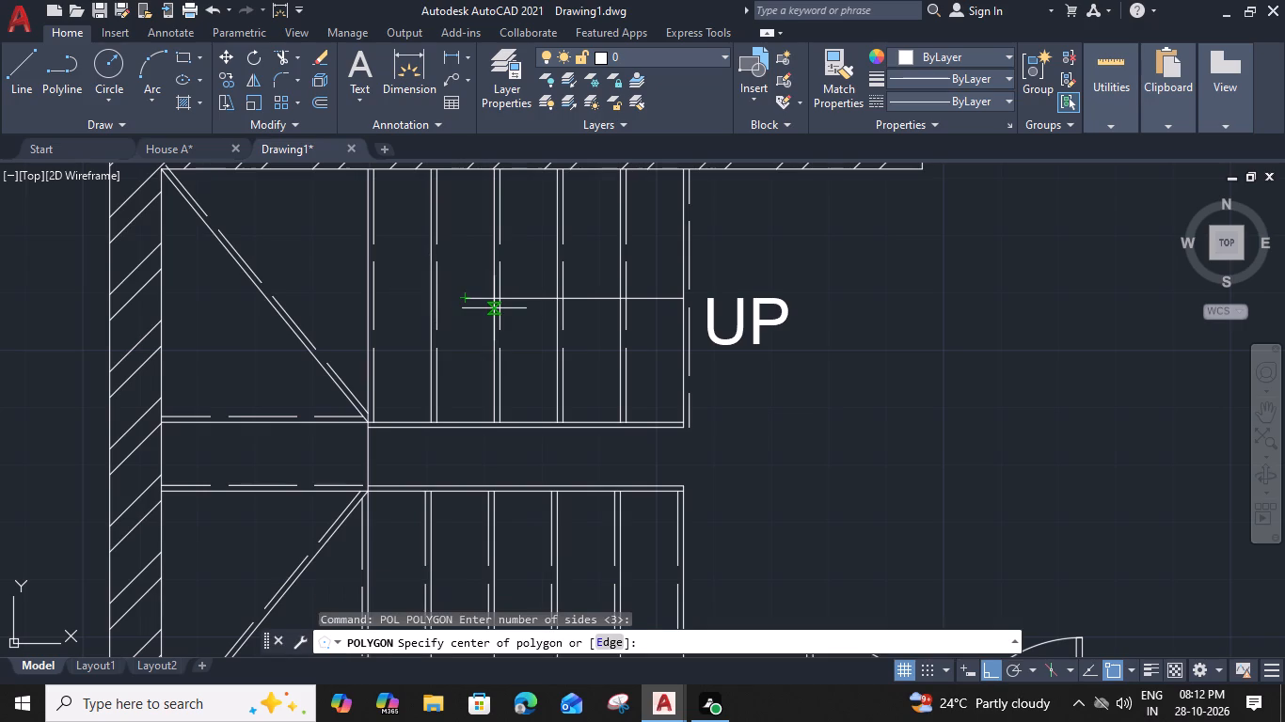
key("space")
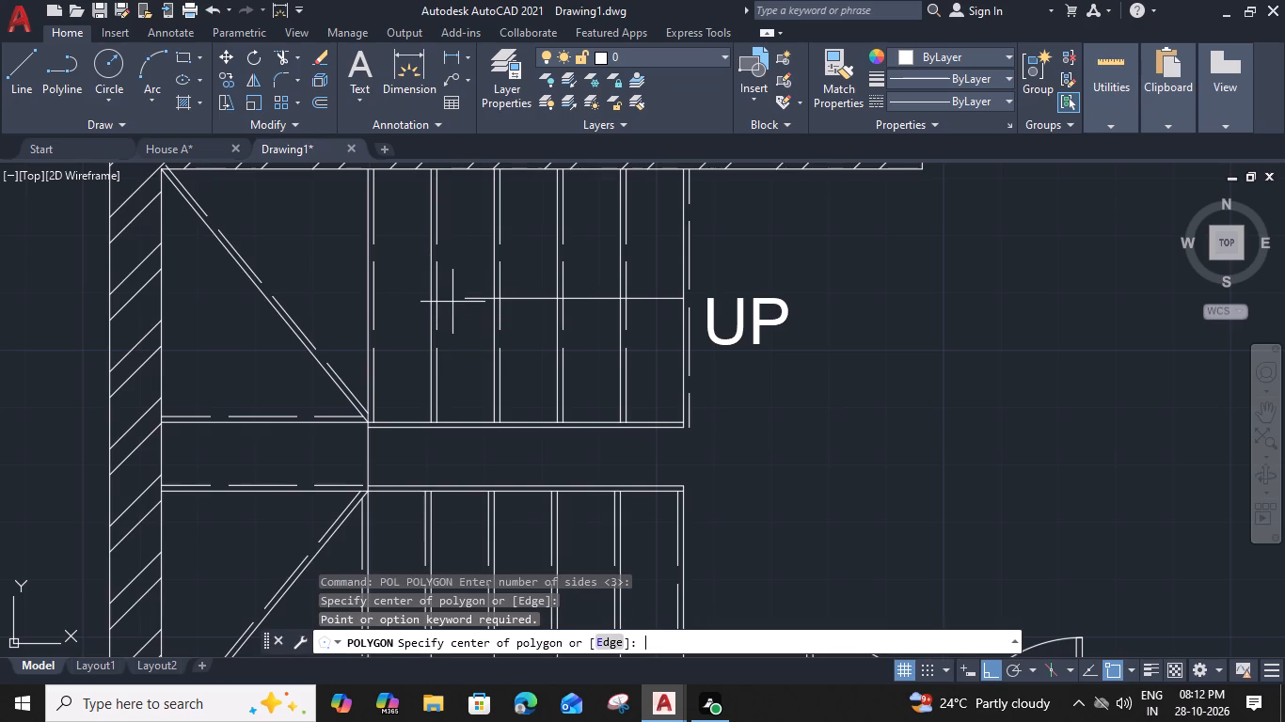
left_click(465, 296)
key("space")
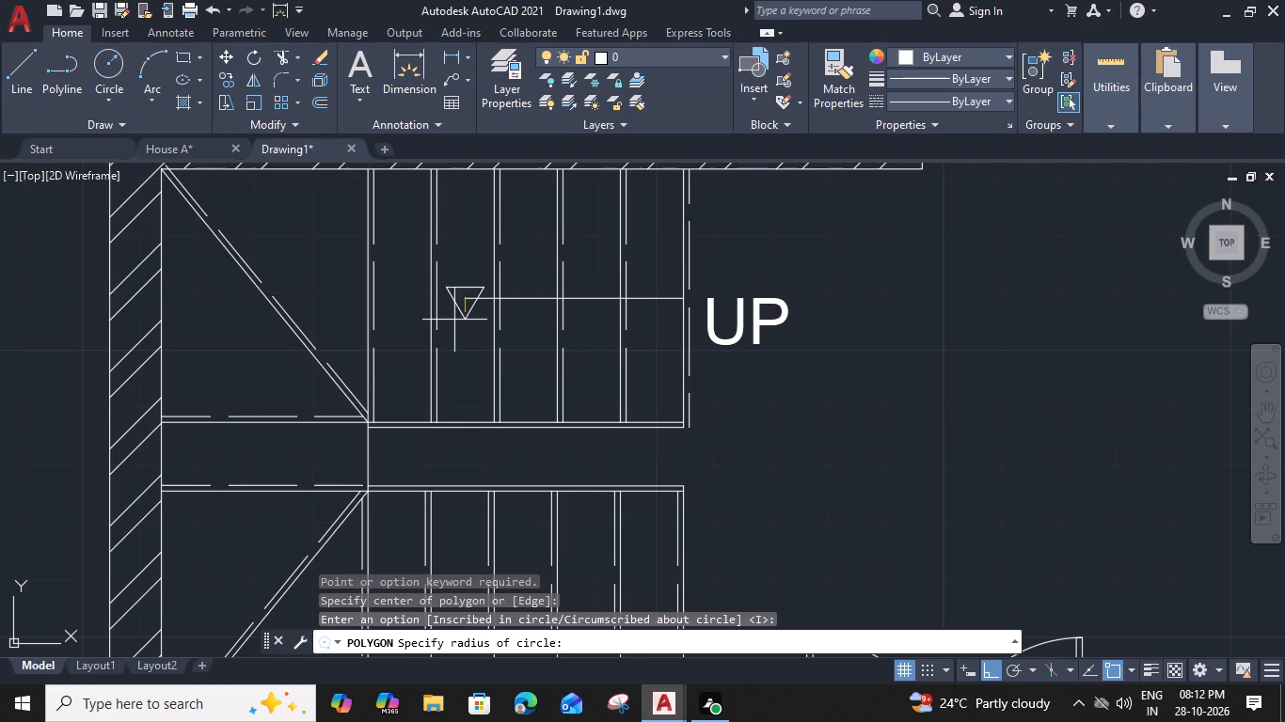
scroll(448, 289, "up", 2)
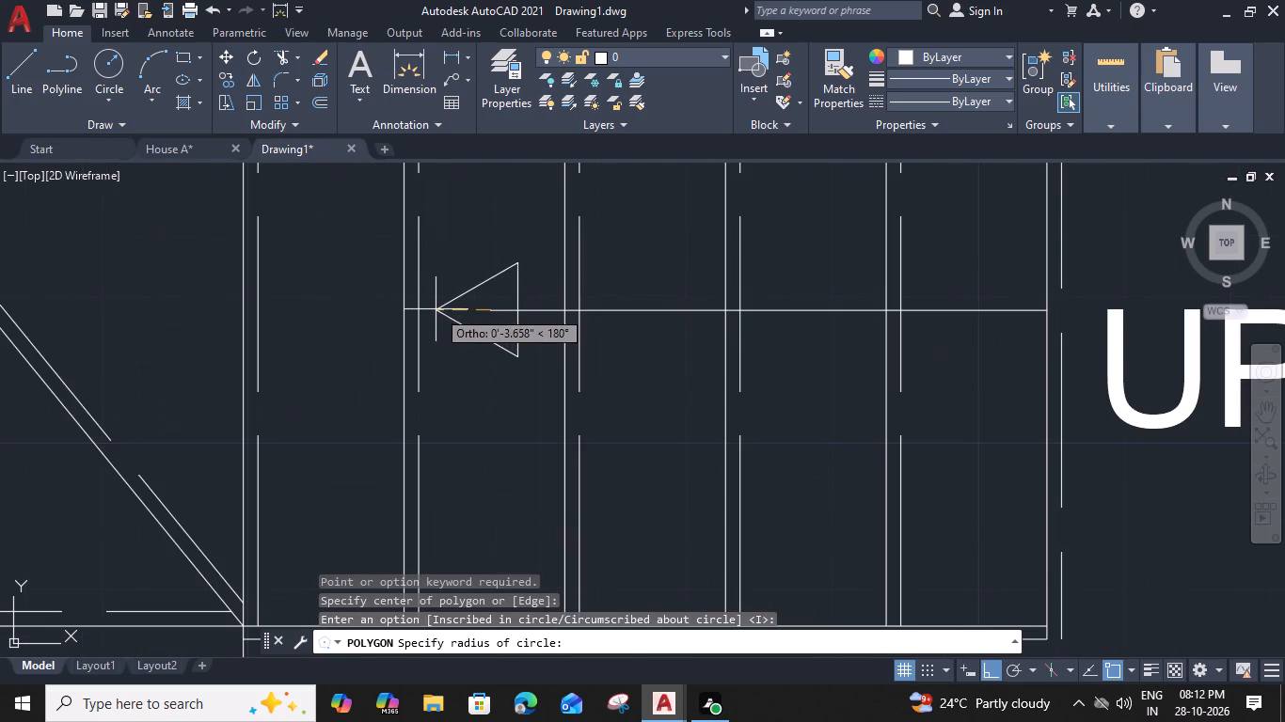
left_click(433, 309)
Trim the part of the stair direction line inside the triangular arrowhead.
type("TR")
key("space")
left_click(491, 310)
key("Escape")
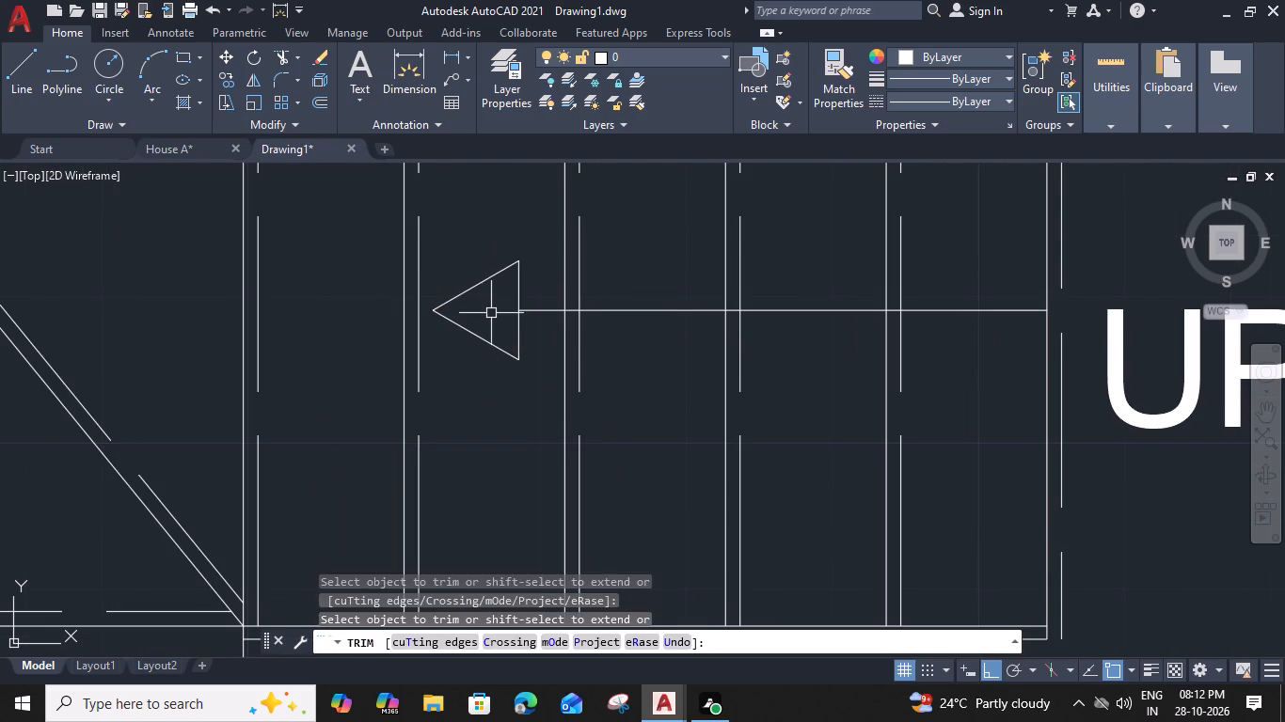
Stretch the stair arrowhead's base toward the UP label to lengthen it and trim the line left inside.
left_click(516, 319)
left_click(515, 312)
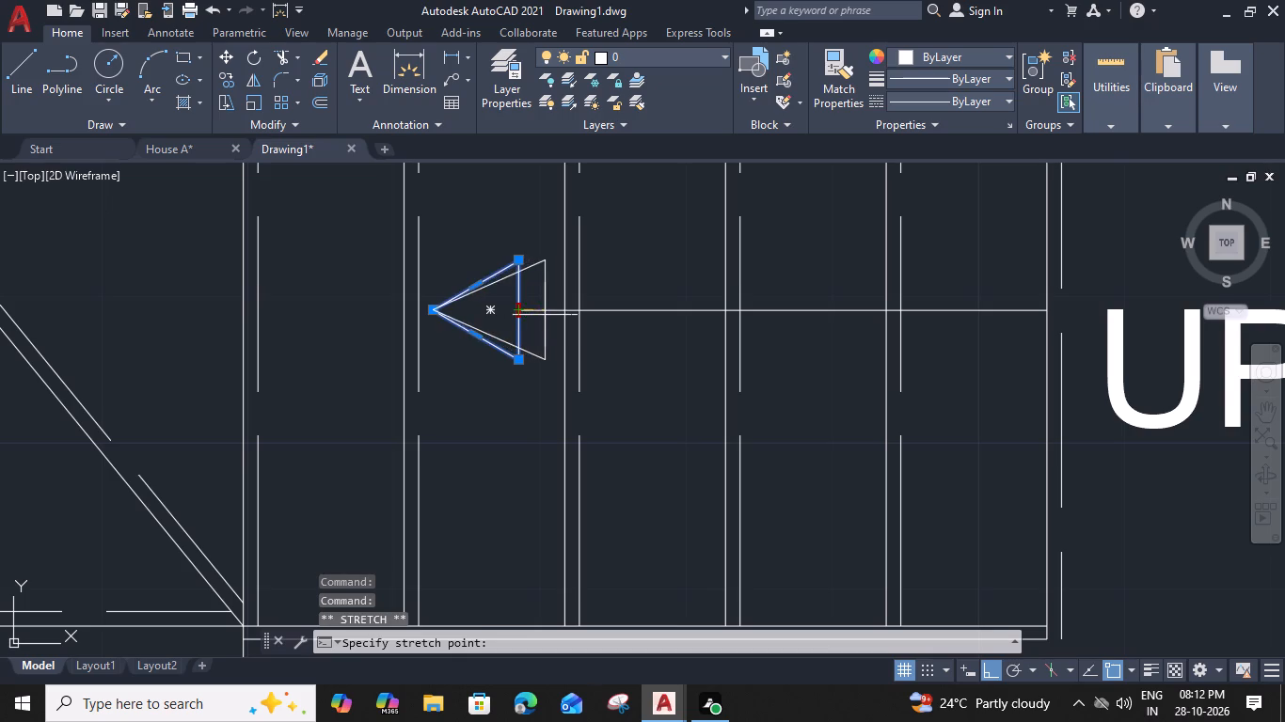
left_click(547, 315)
key("t")
key("r")
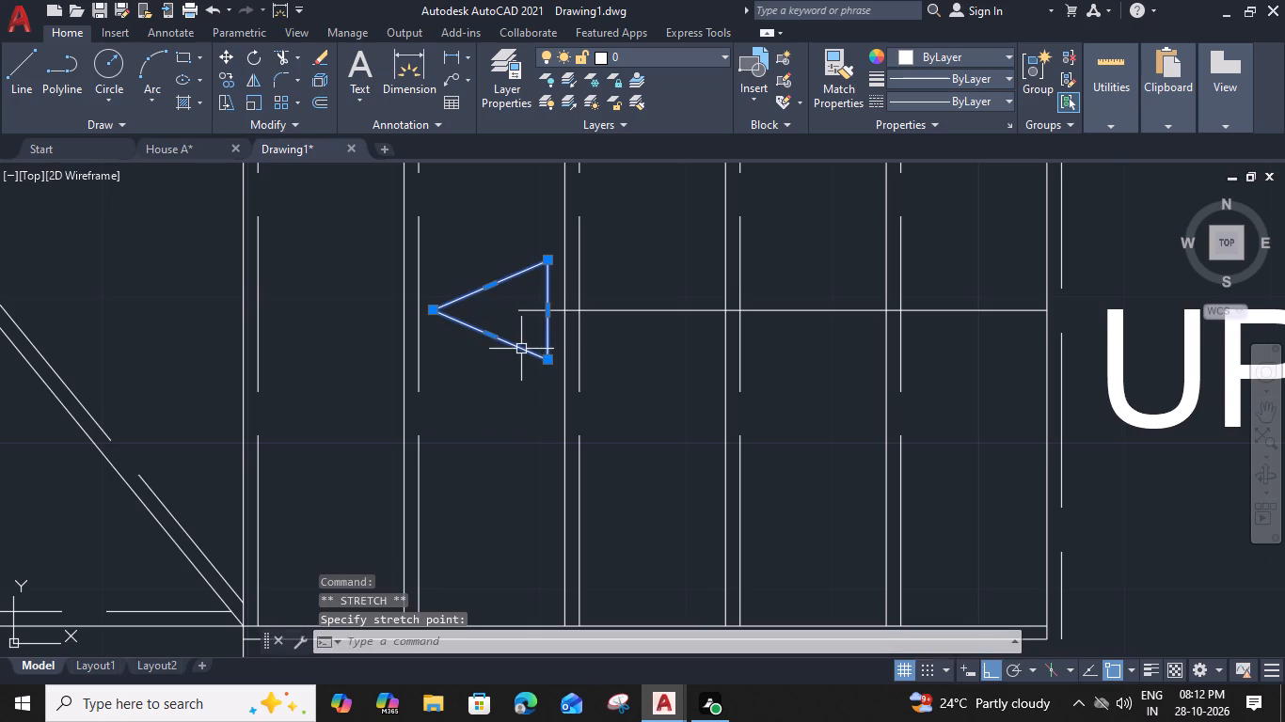
key("space")
left_click(525, 313)
key("Escape")
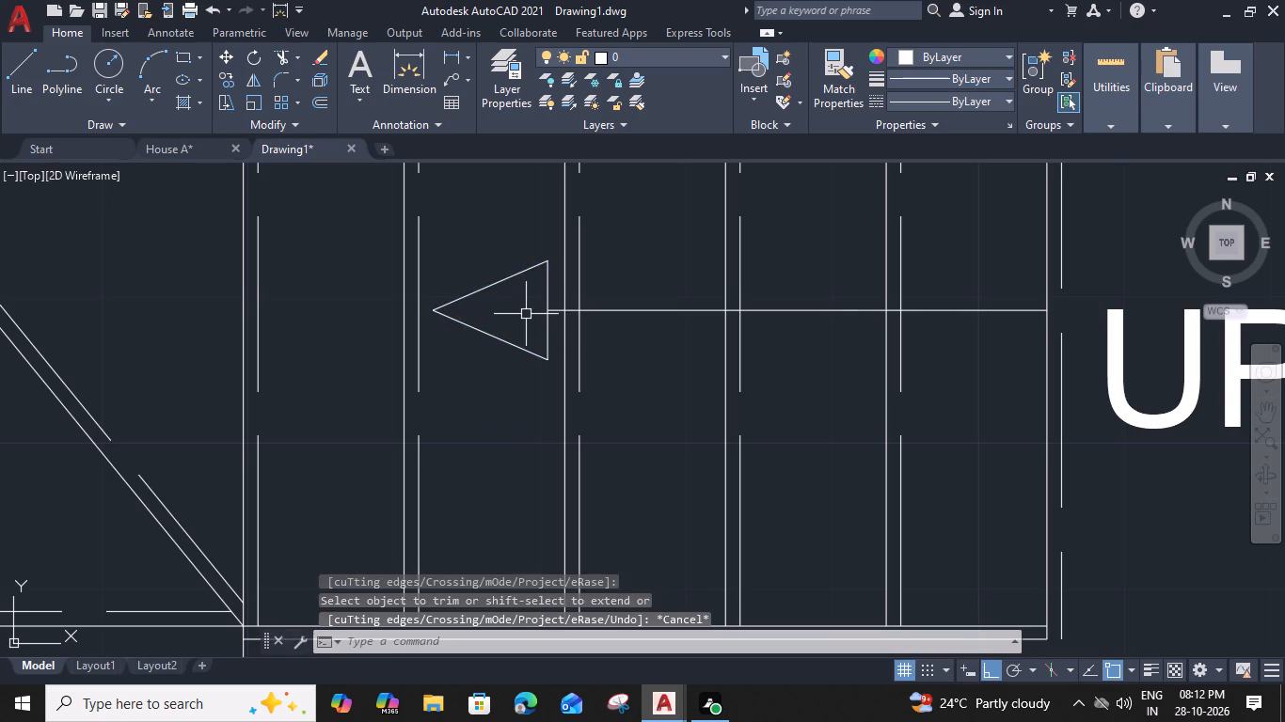
Fill the stair arrowhead with a SOLID hatch.
type("H")
key("space")
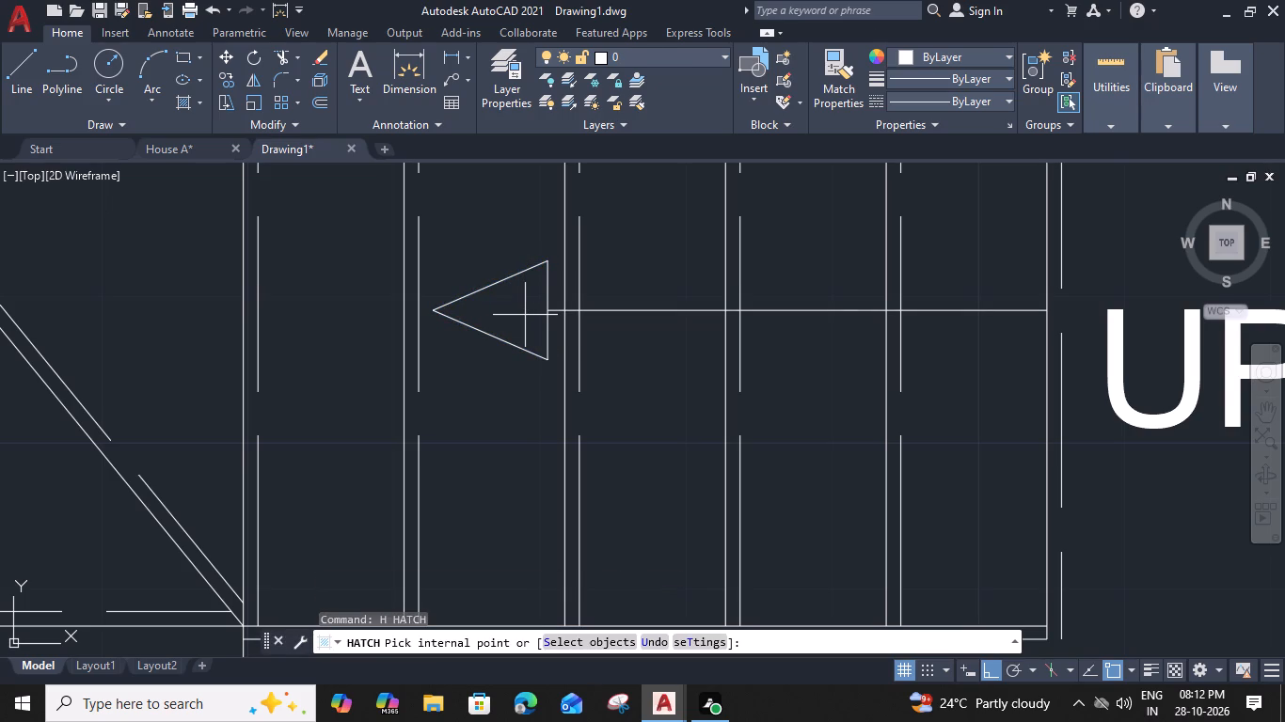
left_click(506, 307)
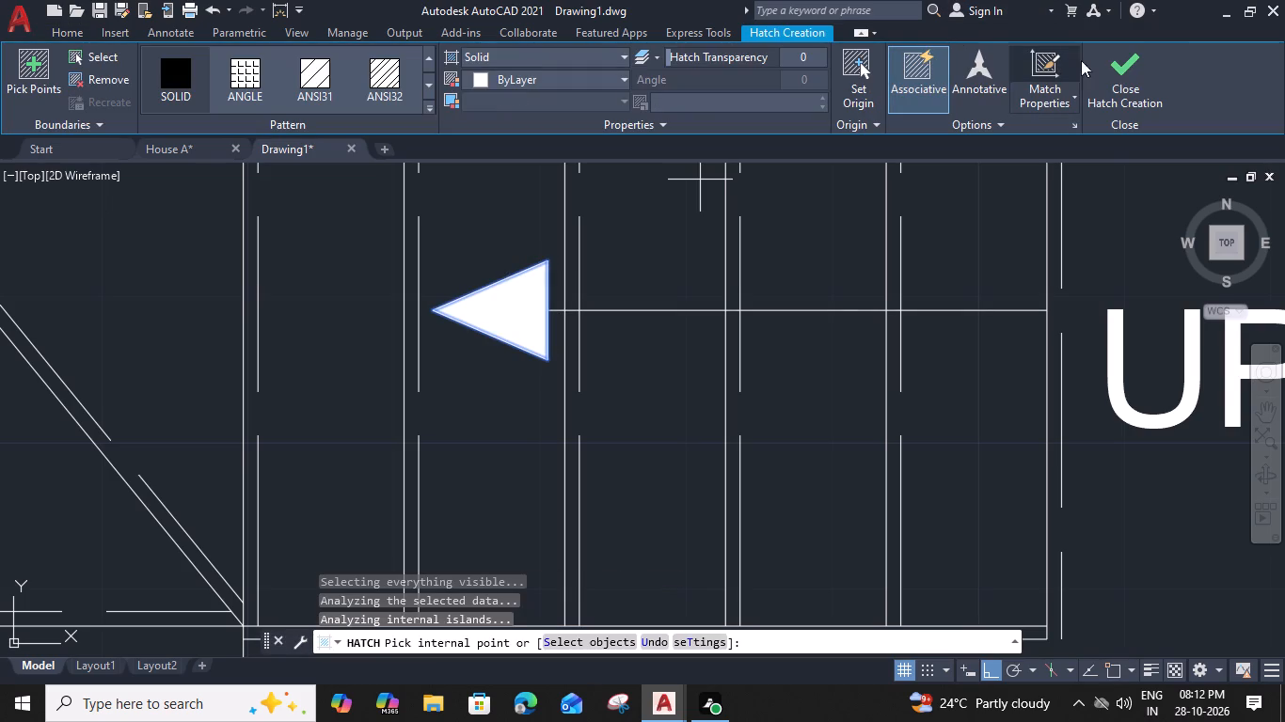
left_click(1132, 63)
Review the whole floor plan, including the stair arrow, title and NOURTH FACE arrow.
scroll(907, 446, "down", 3)
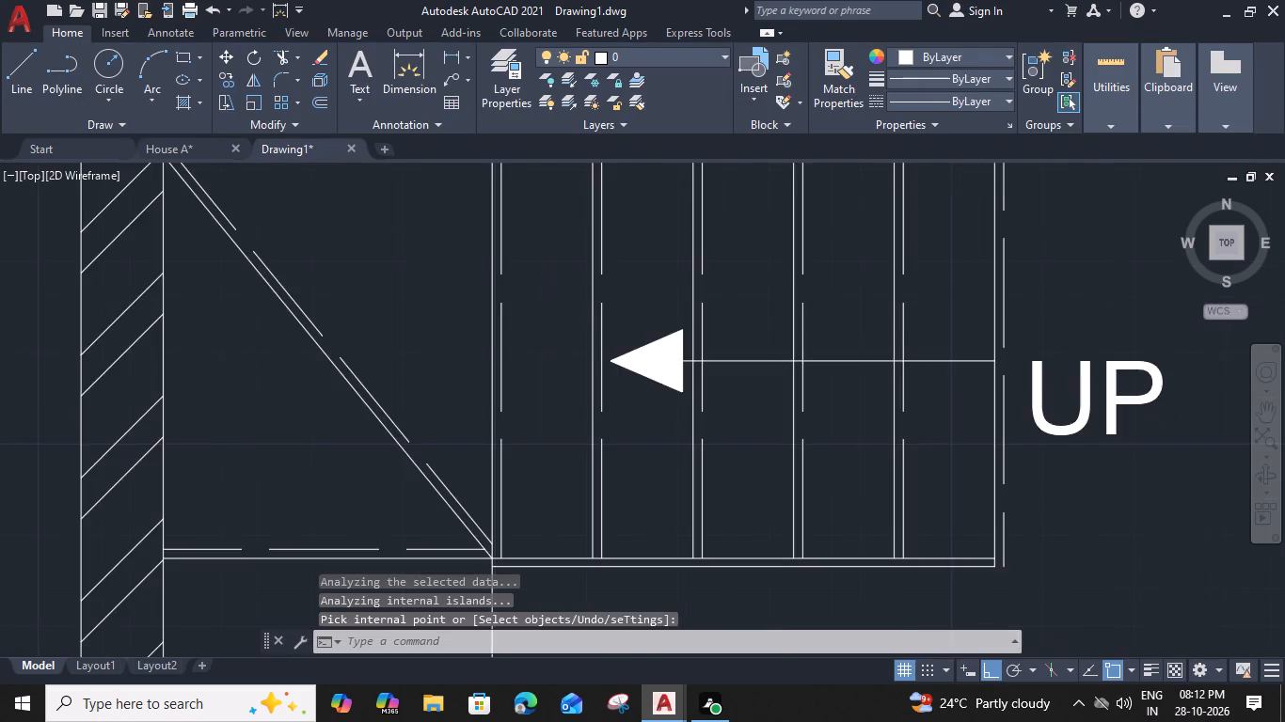
scroll(911, 475, "down", 2)
middle_click_drag(912, 483, 618, 400)
scroll(646, 398, "down", 1)
middle_click_drag(700, 484, 677, 456)
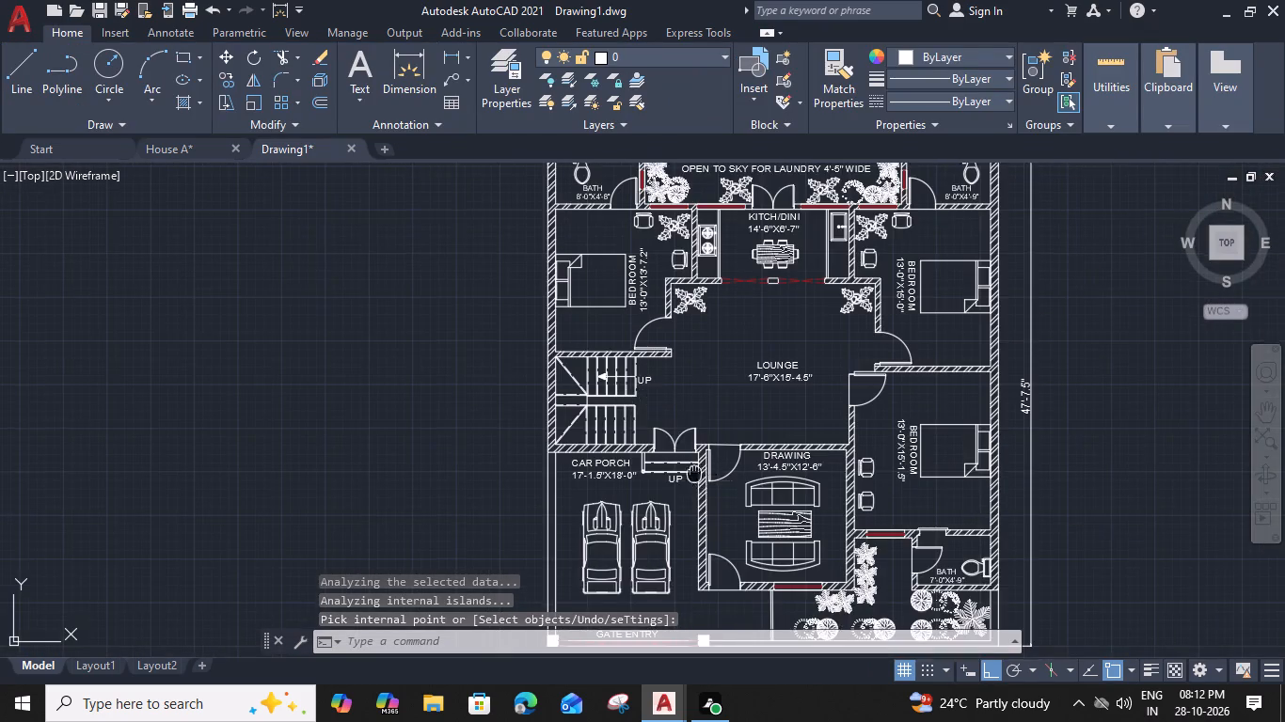
middle_click_drag(677, 456, 593, 369)
scroll(680, 442, "down", 2)
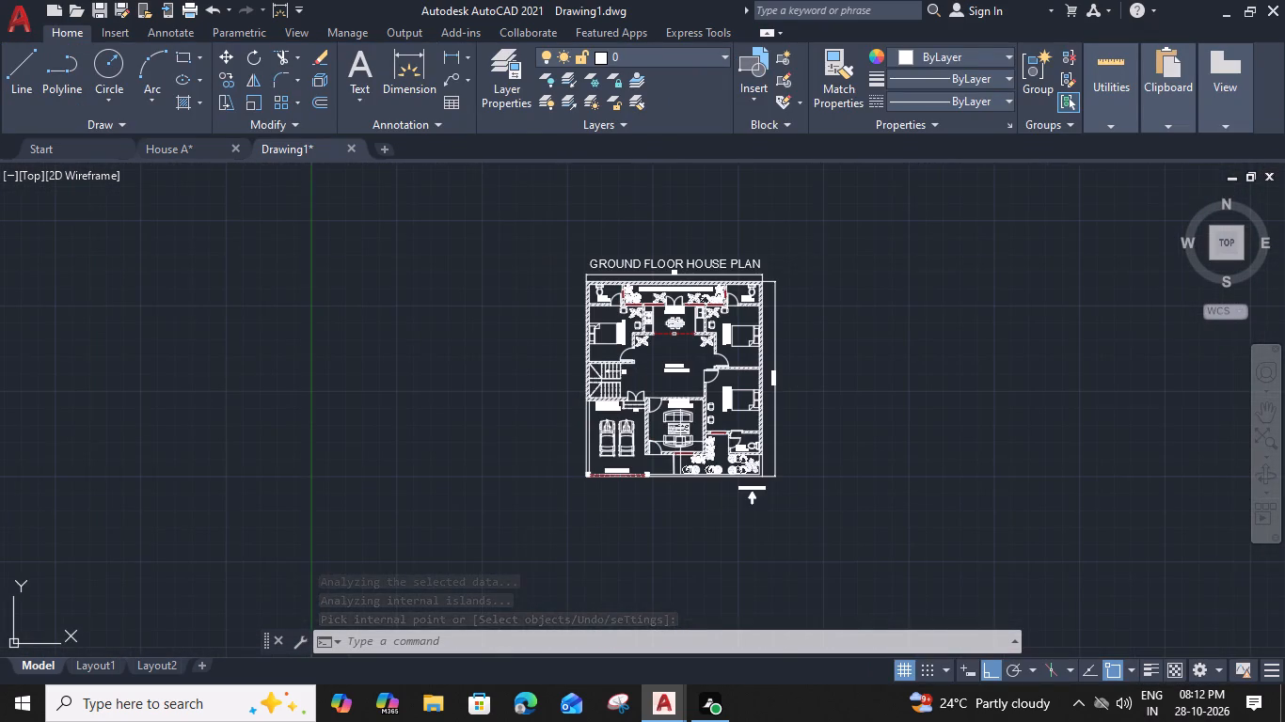
middle_click_drag(685, 438, 697, 453)
scroll(659, 487, "up", 1)
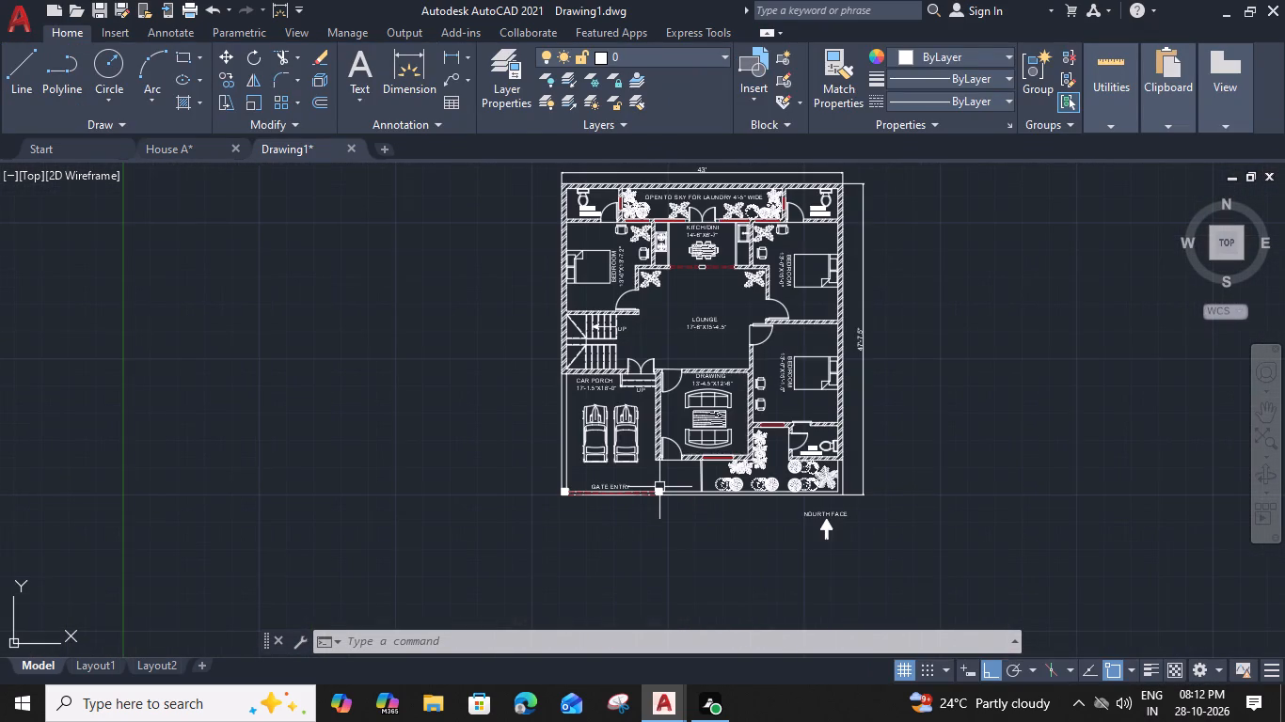
Save the drawing in the Documents folder under the file name House B.
key("ctrl+s")
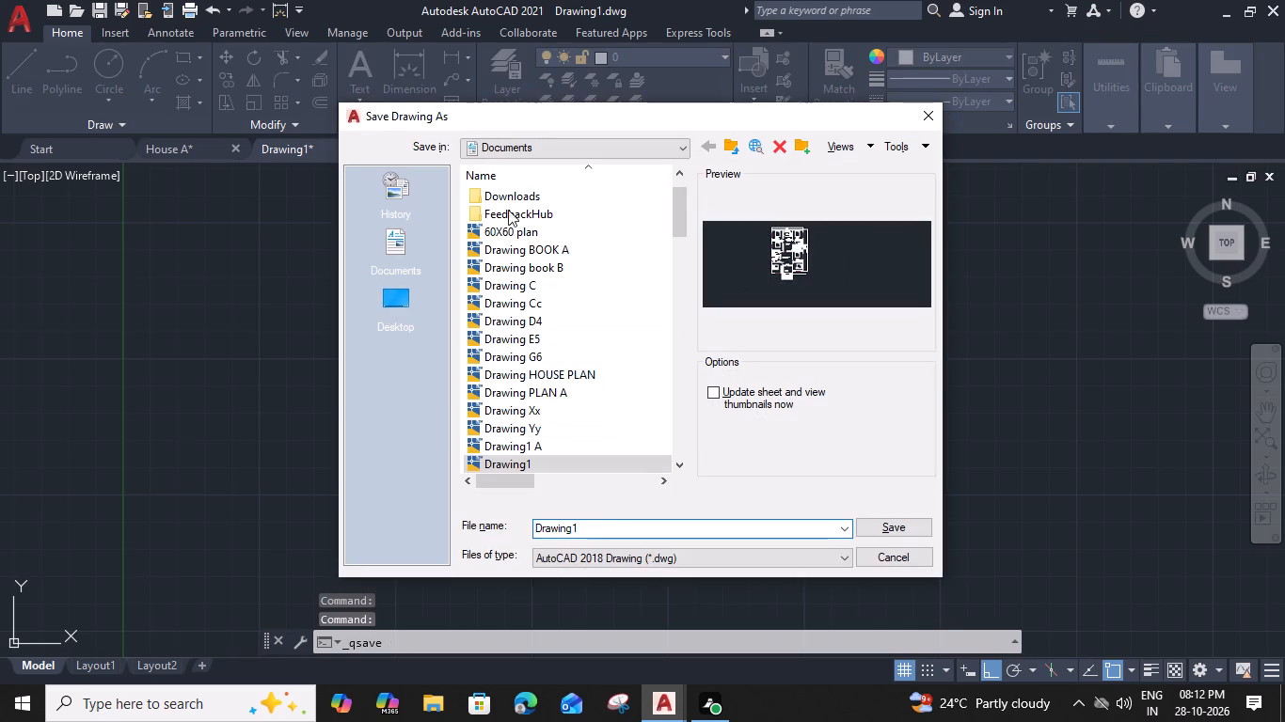
left_click_drag(580, 523, 497, 525)
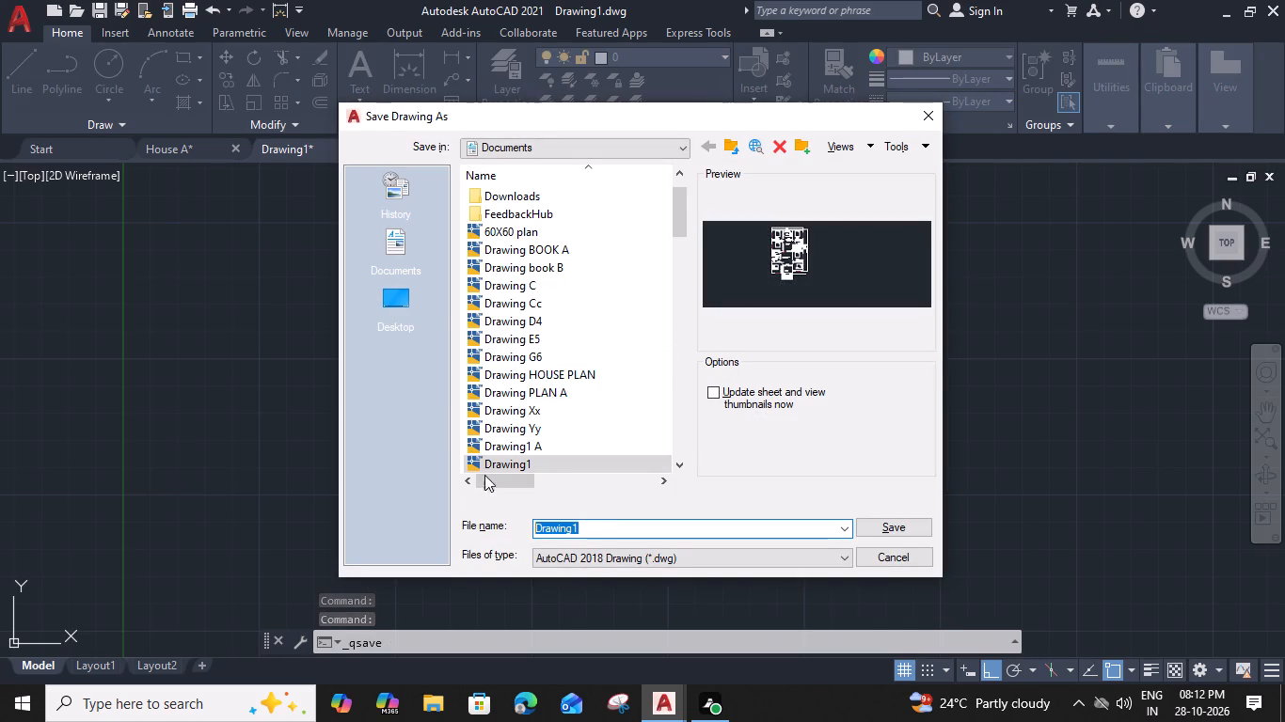
key("h")
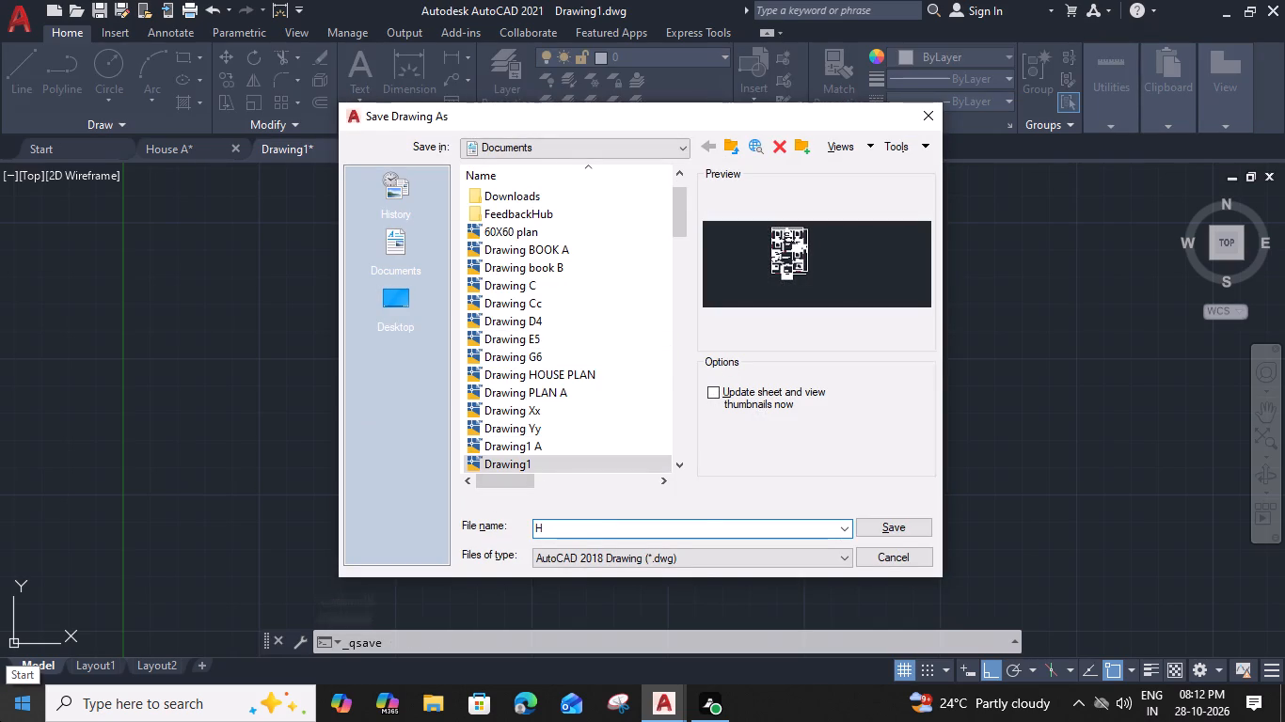
type("se")
key("space")
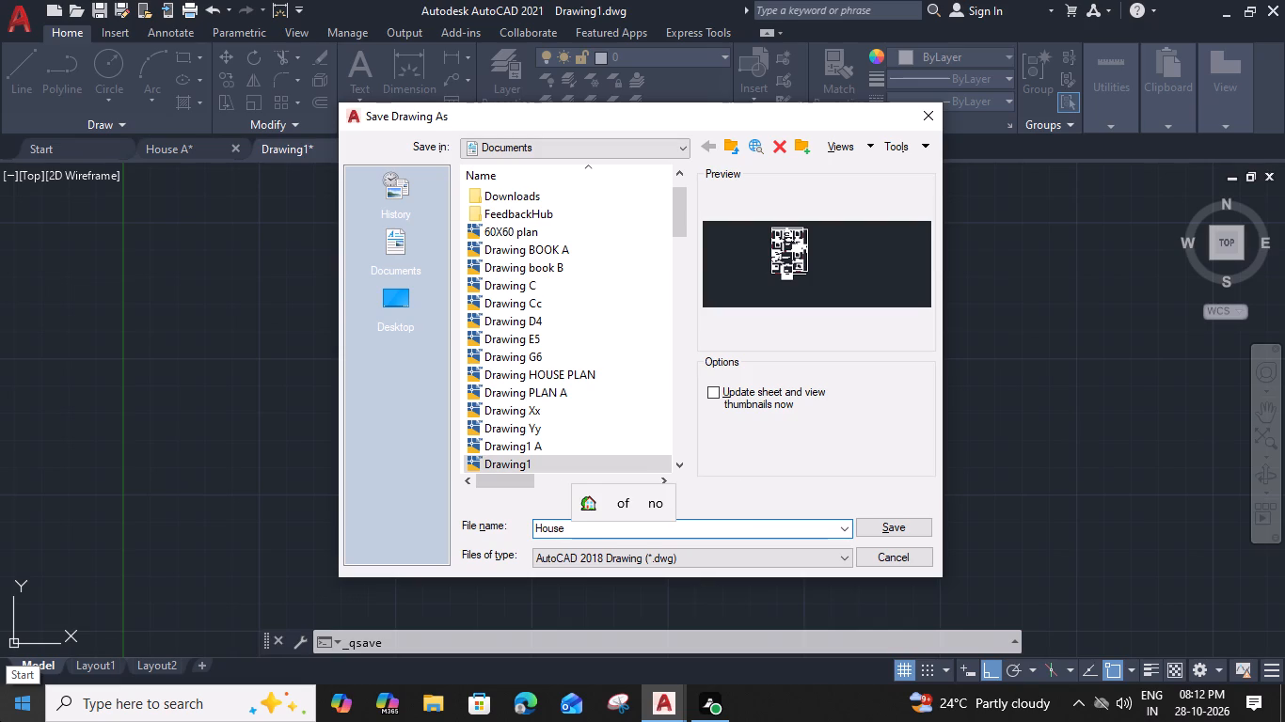
key("b")
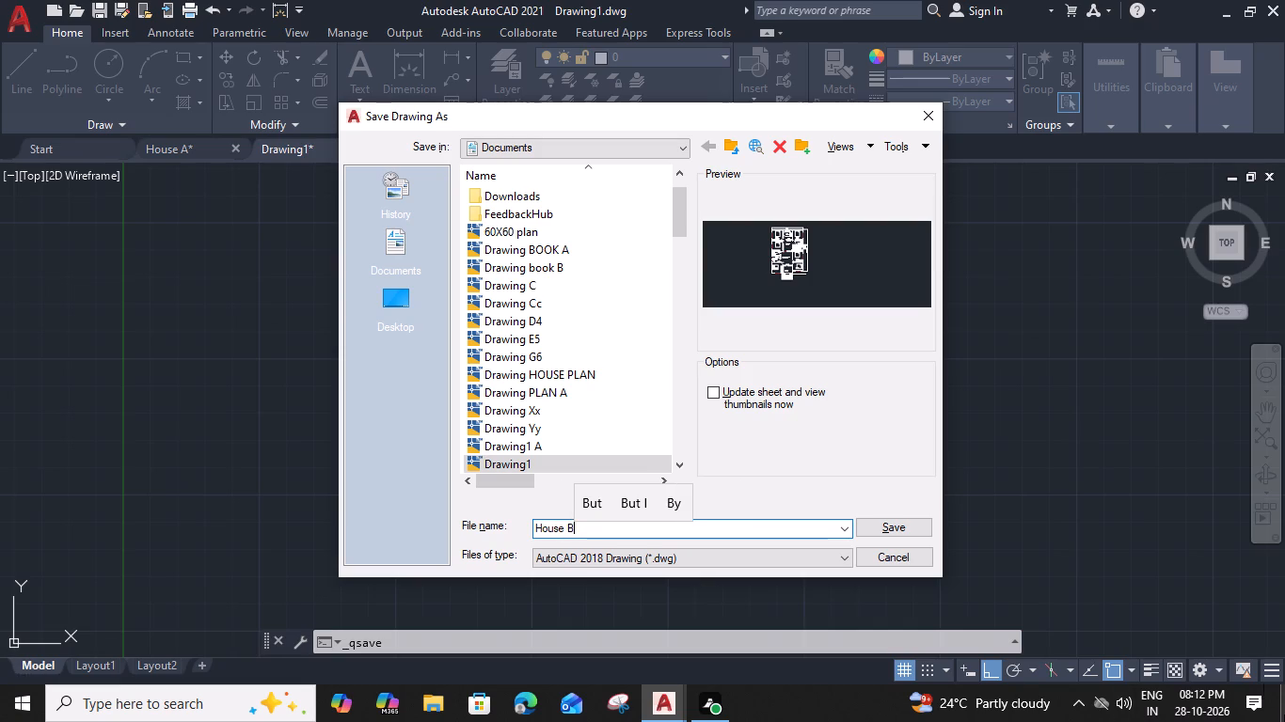
left_click(876, 528)
Set up a plot with AutoCAD PDF (High Quality Print).pc3 on ISO A4 paper, centered on the sheet.
key("p")
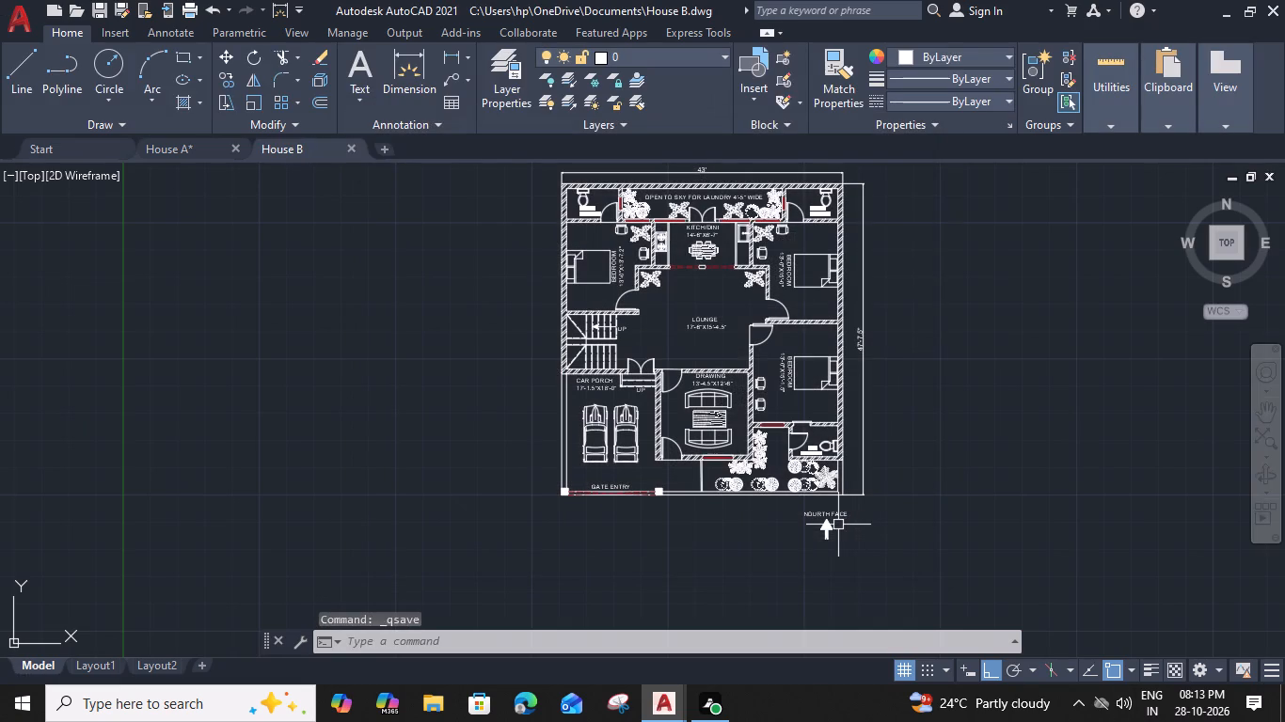
type("LOT")
key("space")
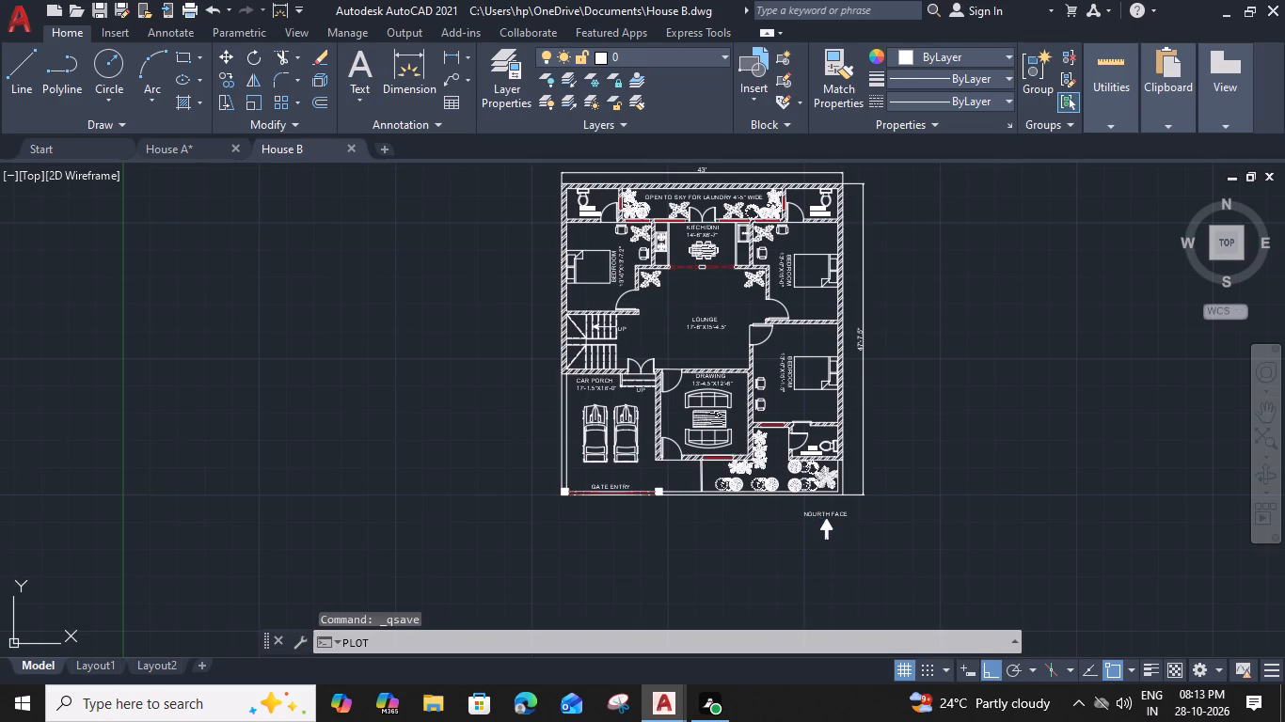
left_click(559, 218)
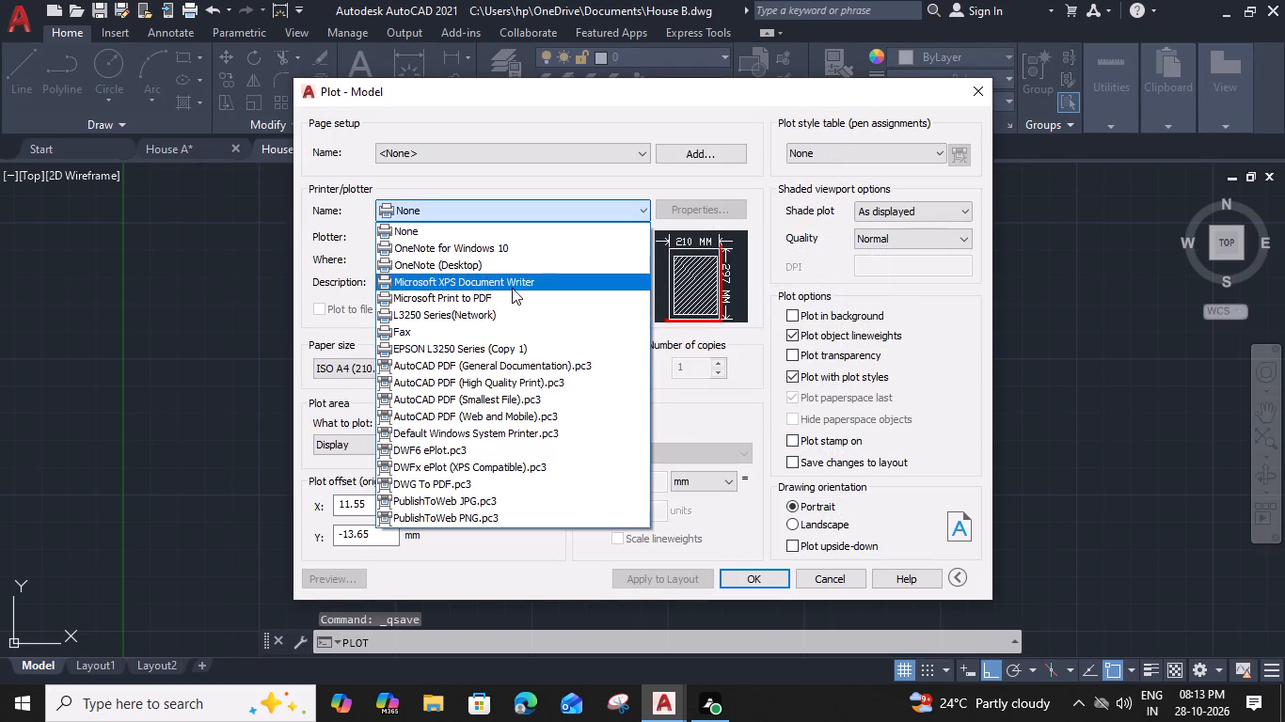
left_click(512, 382)
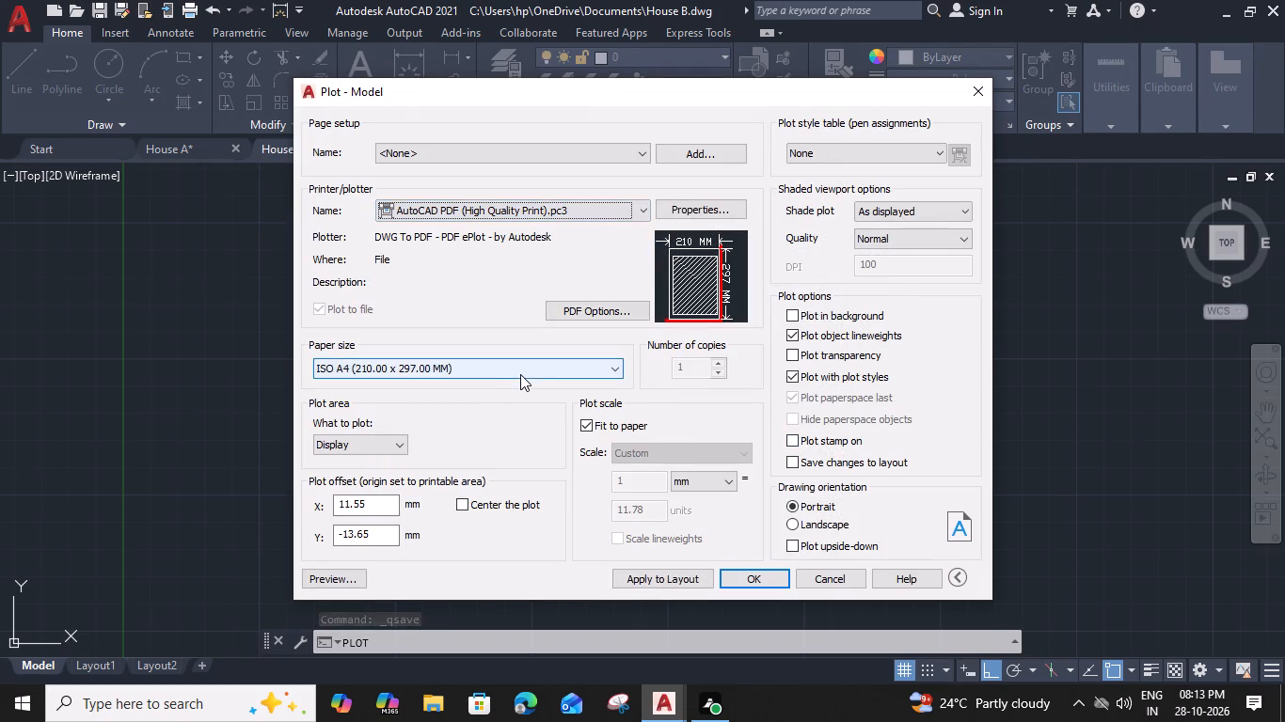
left_click(522, 370)
left_click(522, 370)
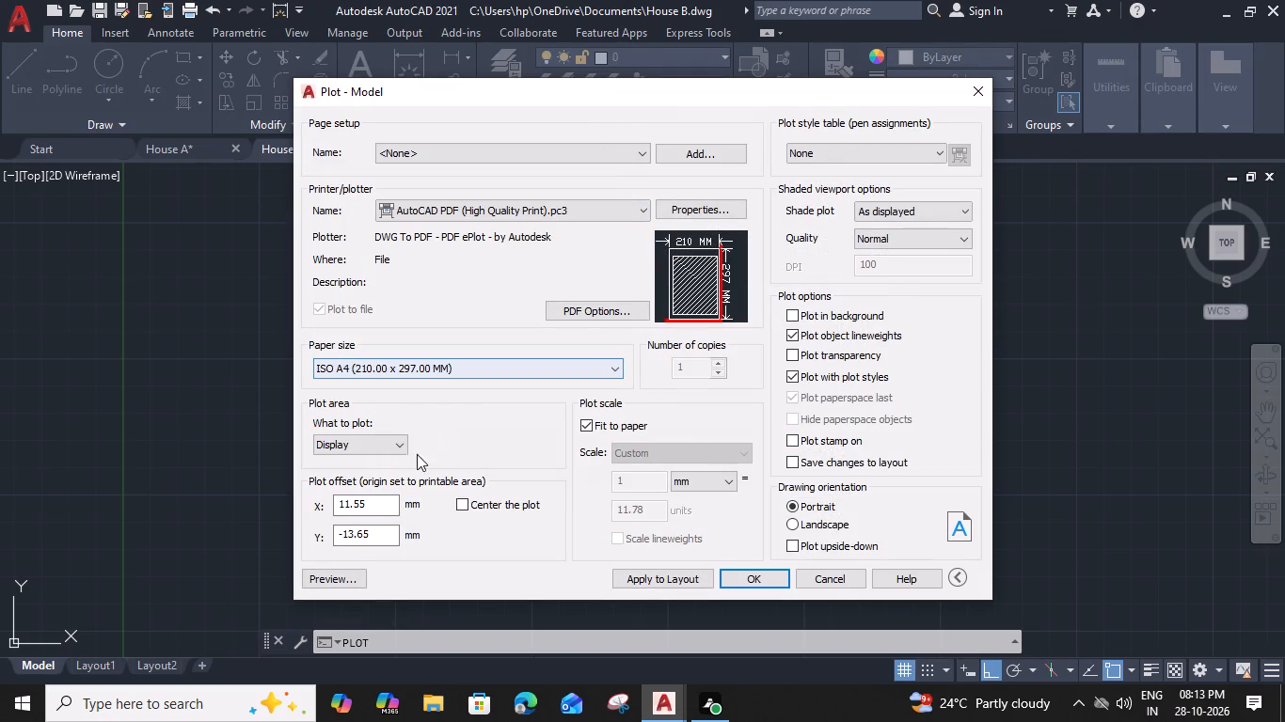
left_click(464, 507)
Define the plot area as a window enclosing the whole plan, from its GROUND FLOOR HOUSE PLAN title to the NOURTH FACE arrow.
left_click(399, 448)
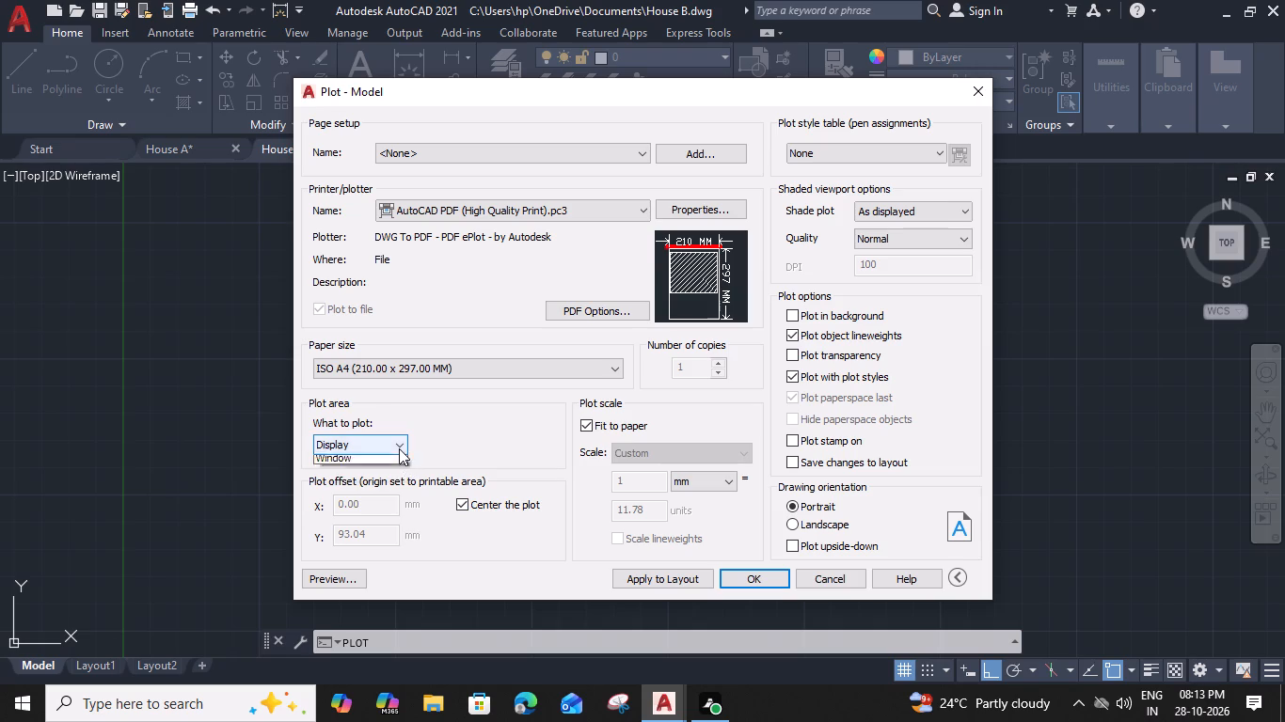
left_click(381, 494)
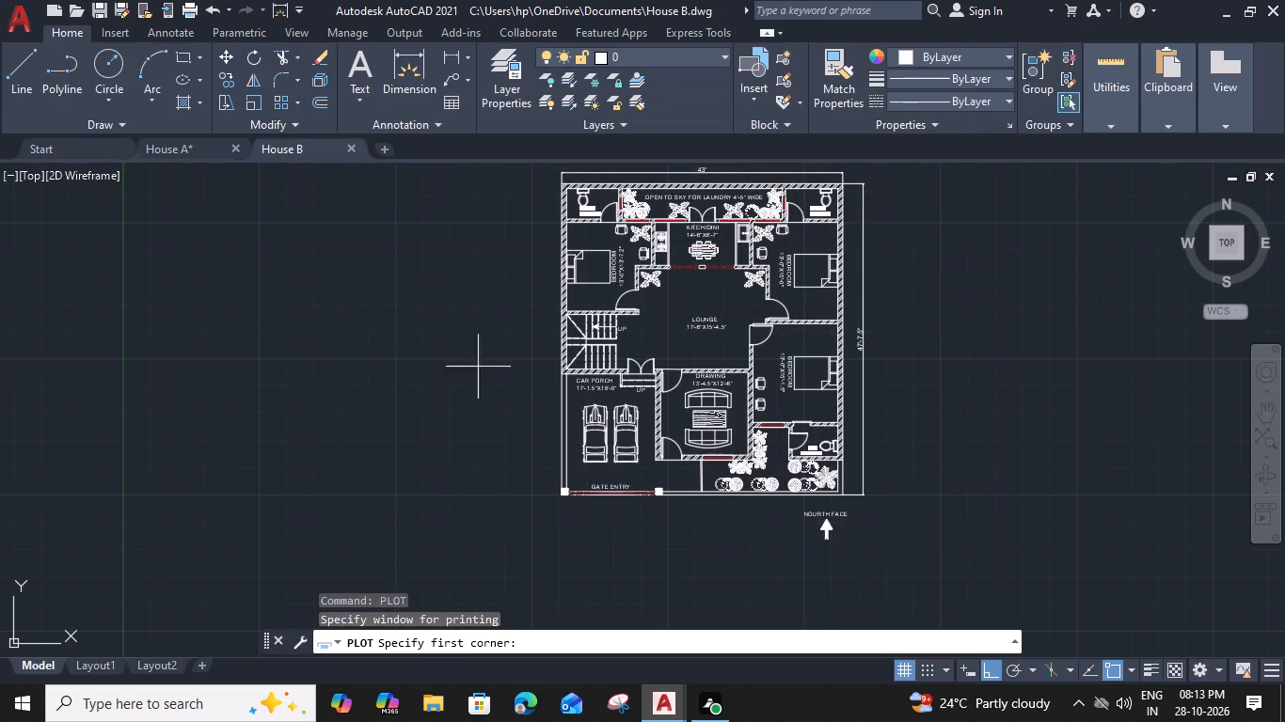
middle_click_drag(509, 303, 484, 353)
scroll(480, 326, "down", 1)
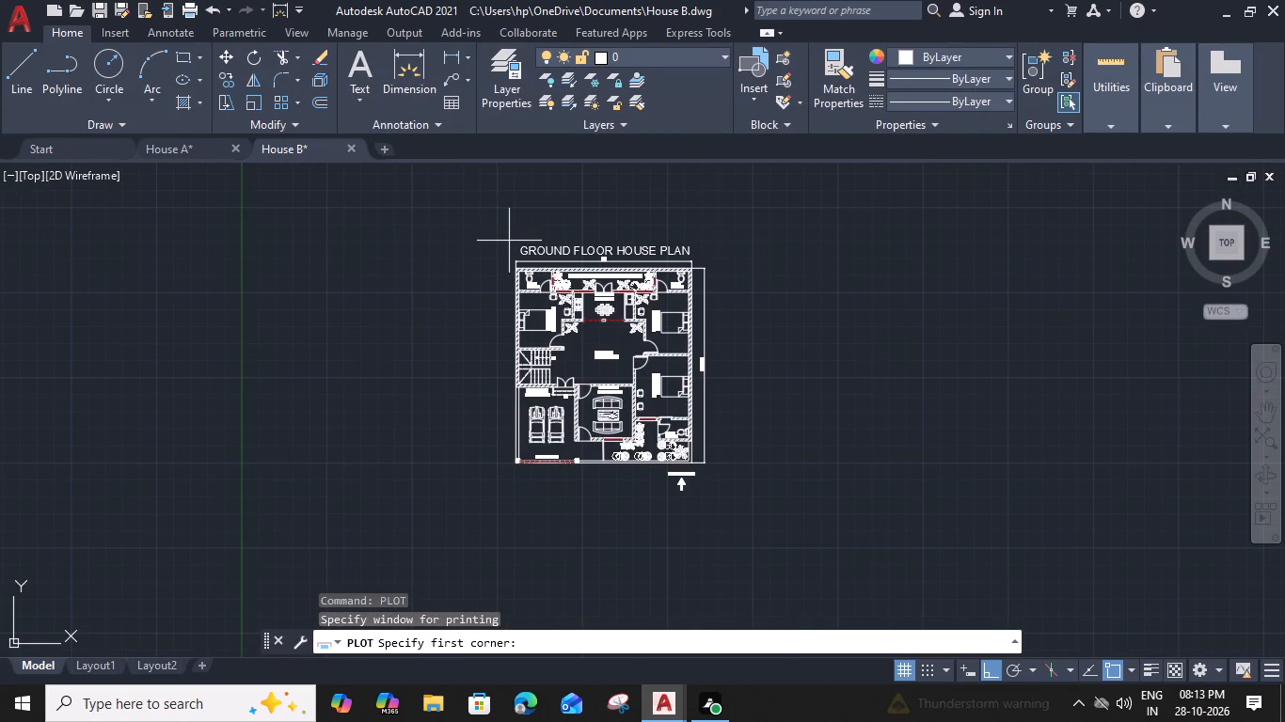
left_click(509, 241)
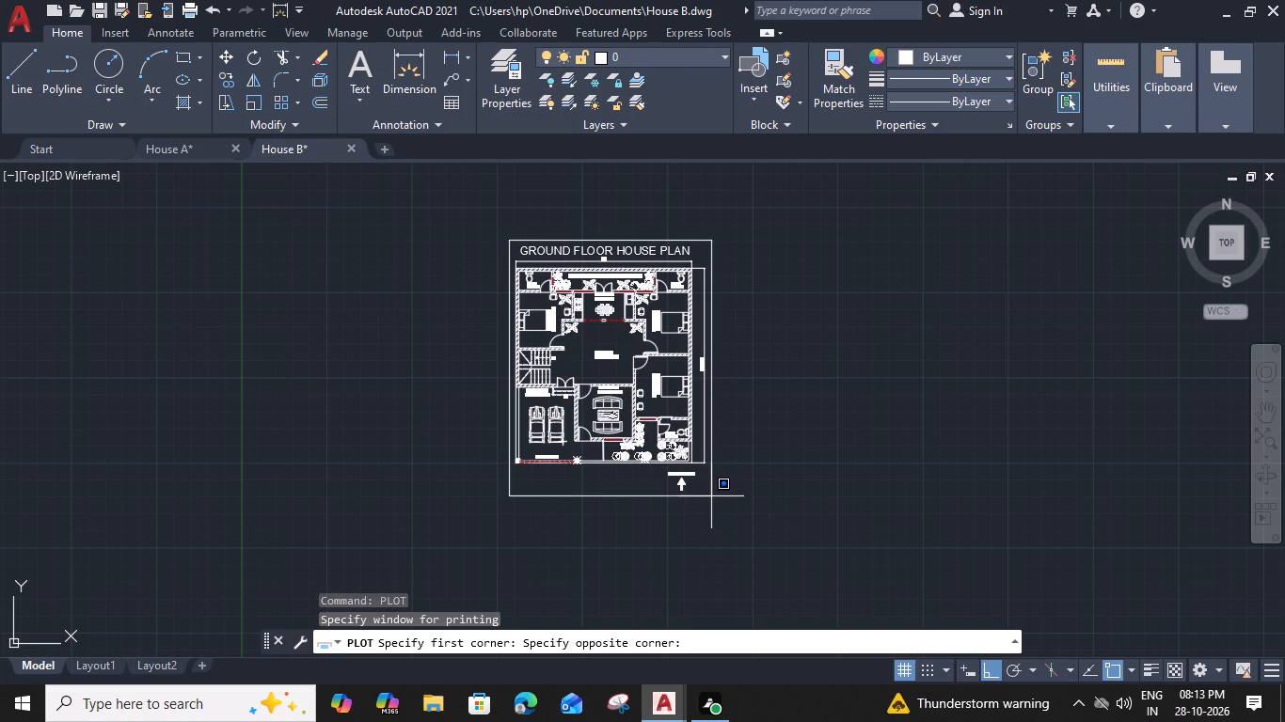
left_click(711, 496)
Preview the plot and examine the plan's title, rooms, dimensions and NOURTH FACE arrow on the sheet.
left_click(360, 578)
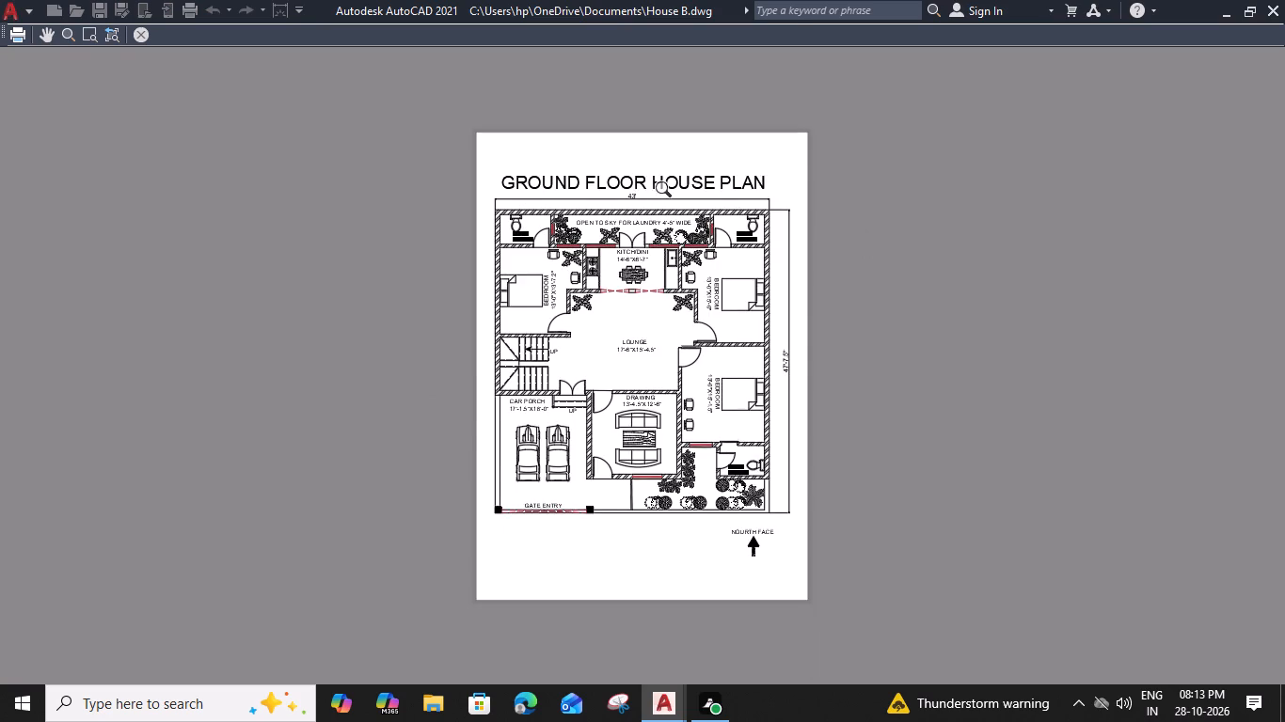
scroll(668, 192, "up", 1)
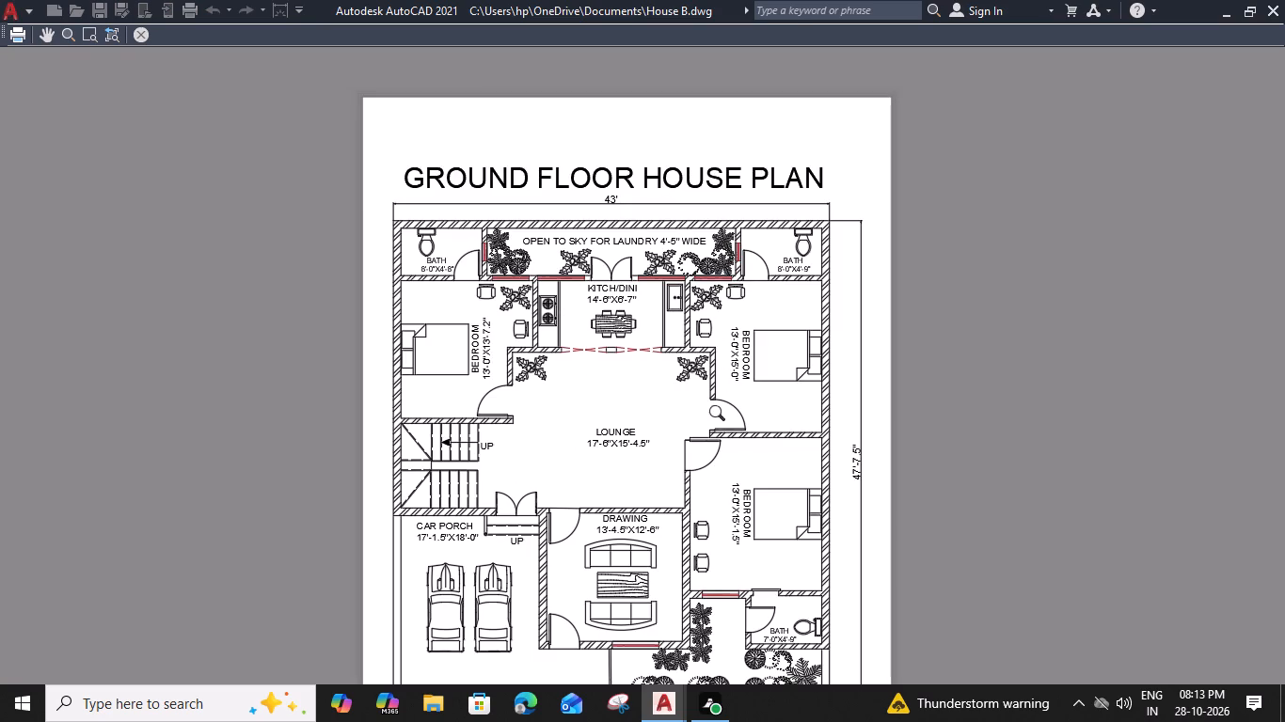
middle_click_drag(690, 464, 687, 453)
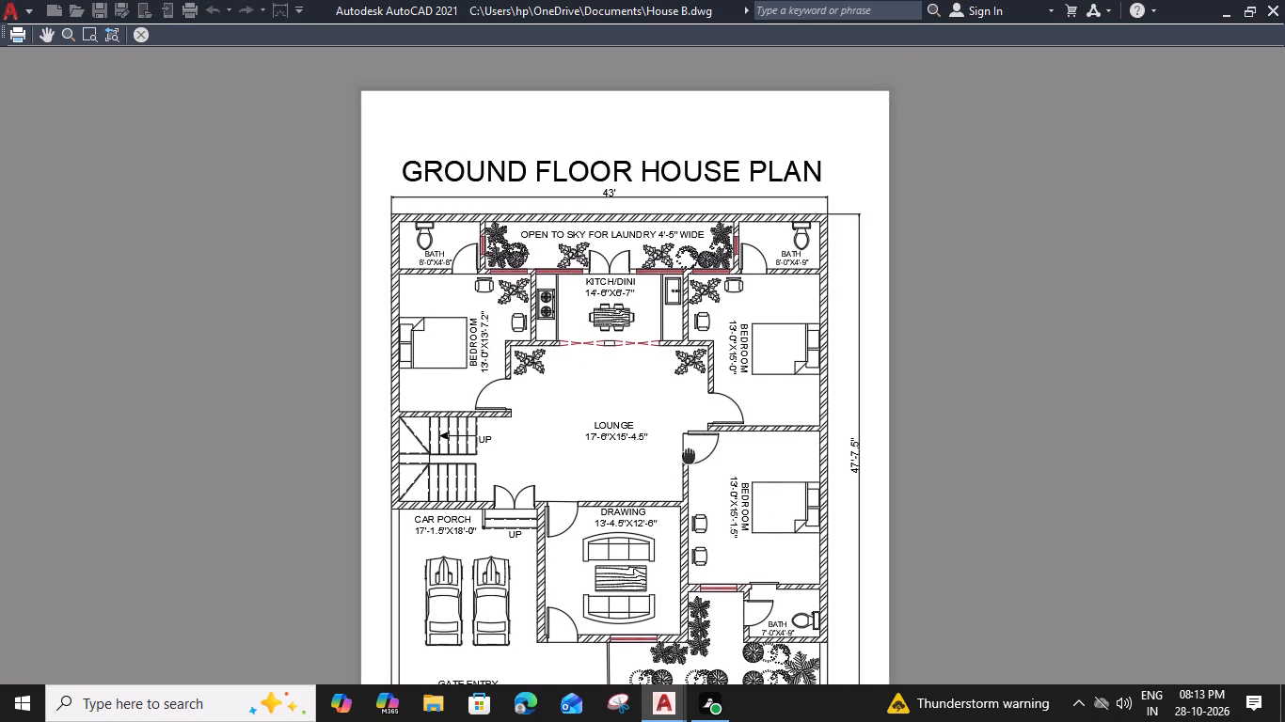
middle_click_drag(687, 453, 674, 367)
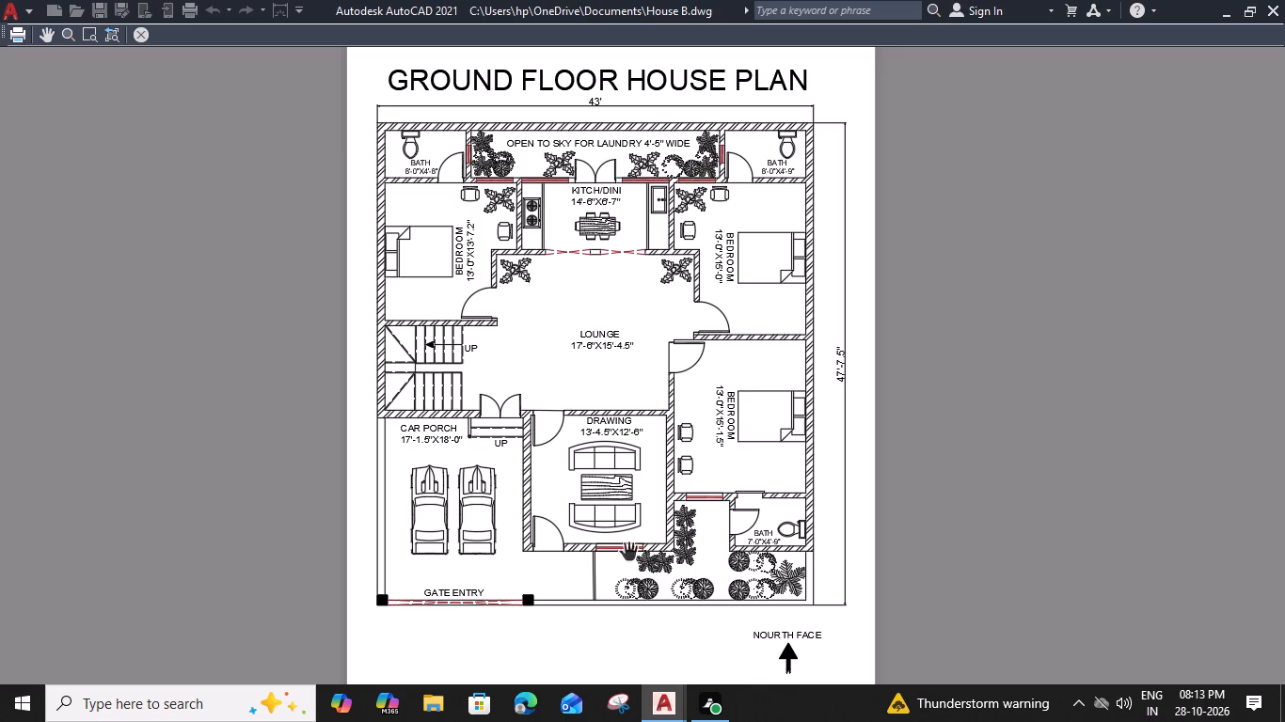
left_click(137, 36)
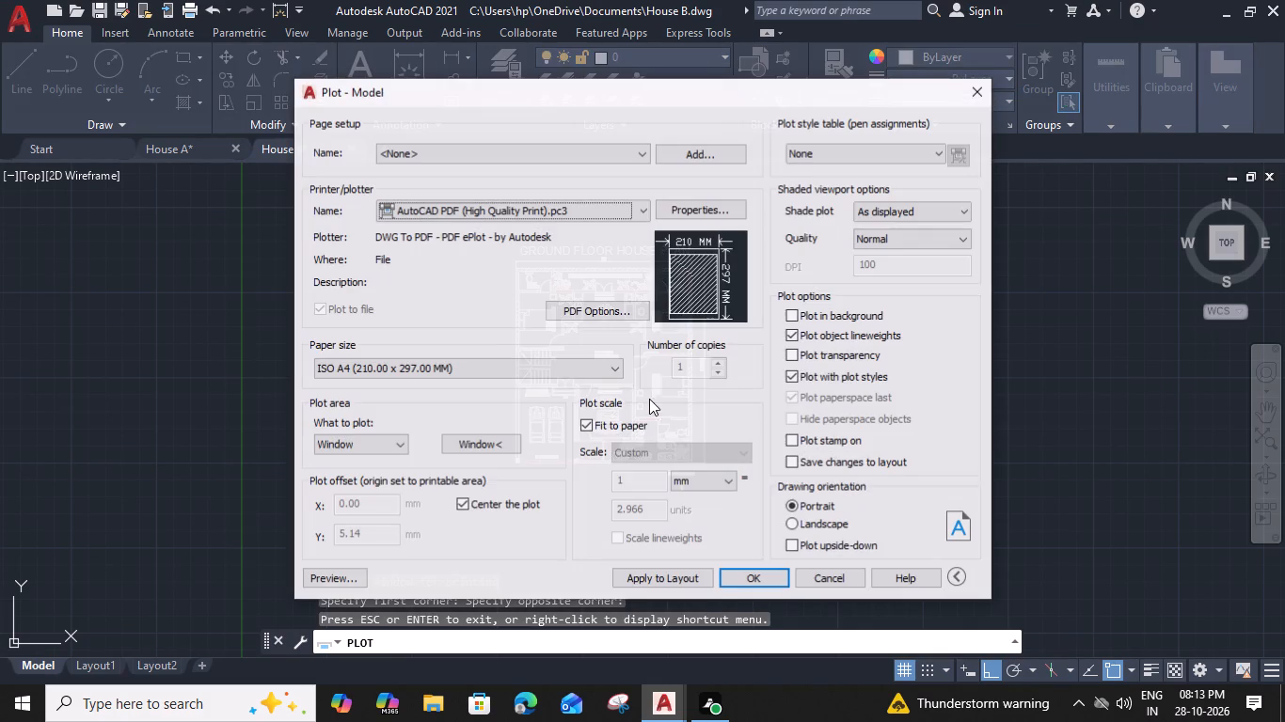
Plot the plan to a PDF file named House B-Model.pdf in the Documents folder.
left_click(747, 574)
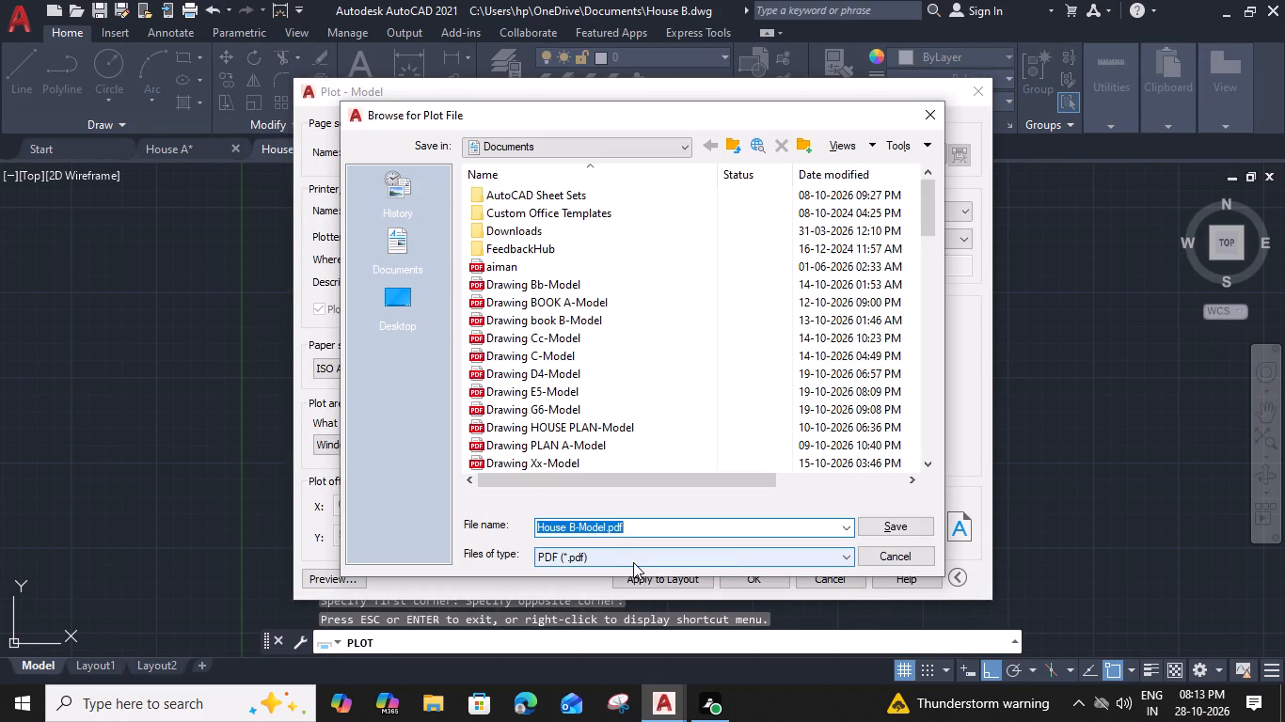
left_click(875, 526)
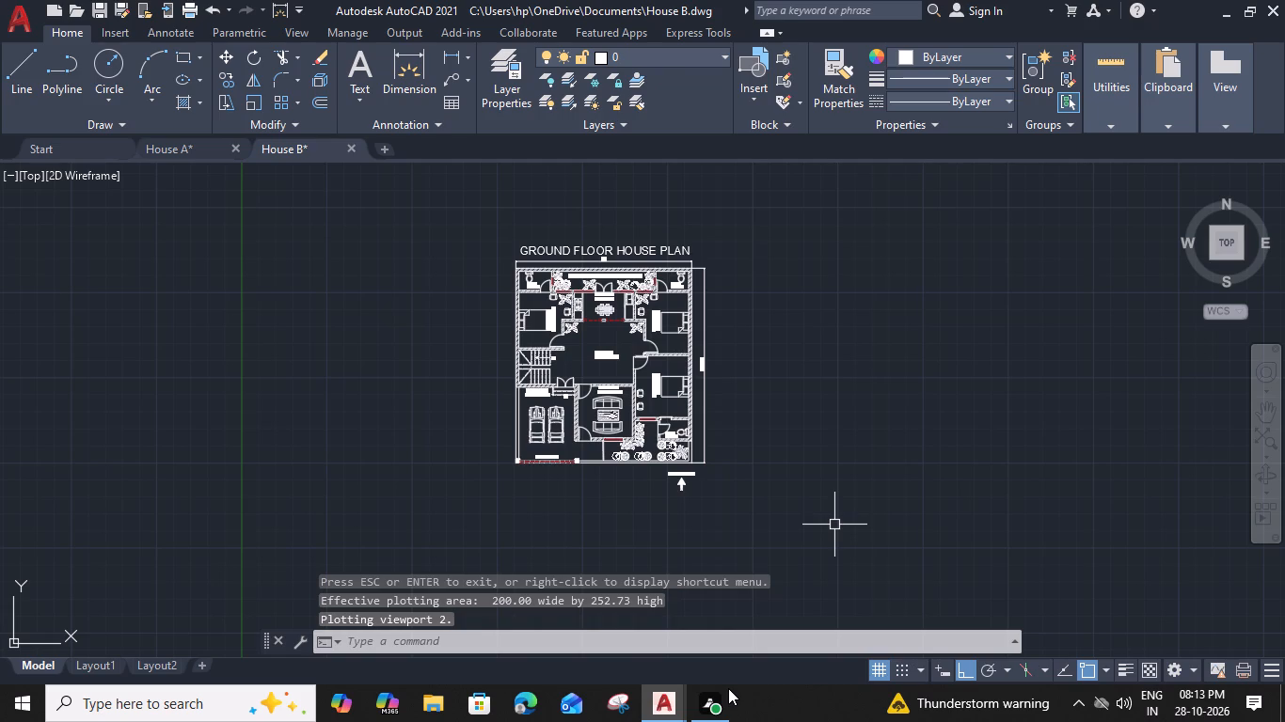
left_click(644, 35)
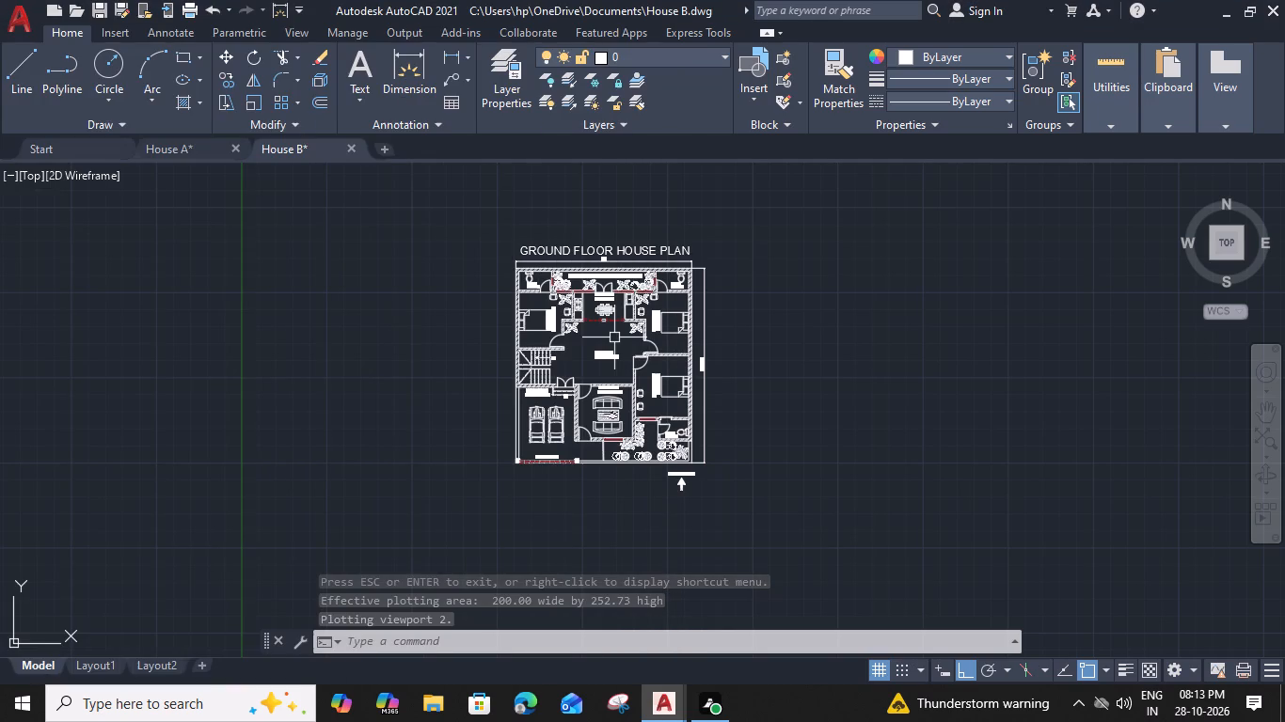
Start a new blank drawing.
left_click(378, 148)
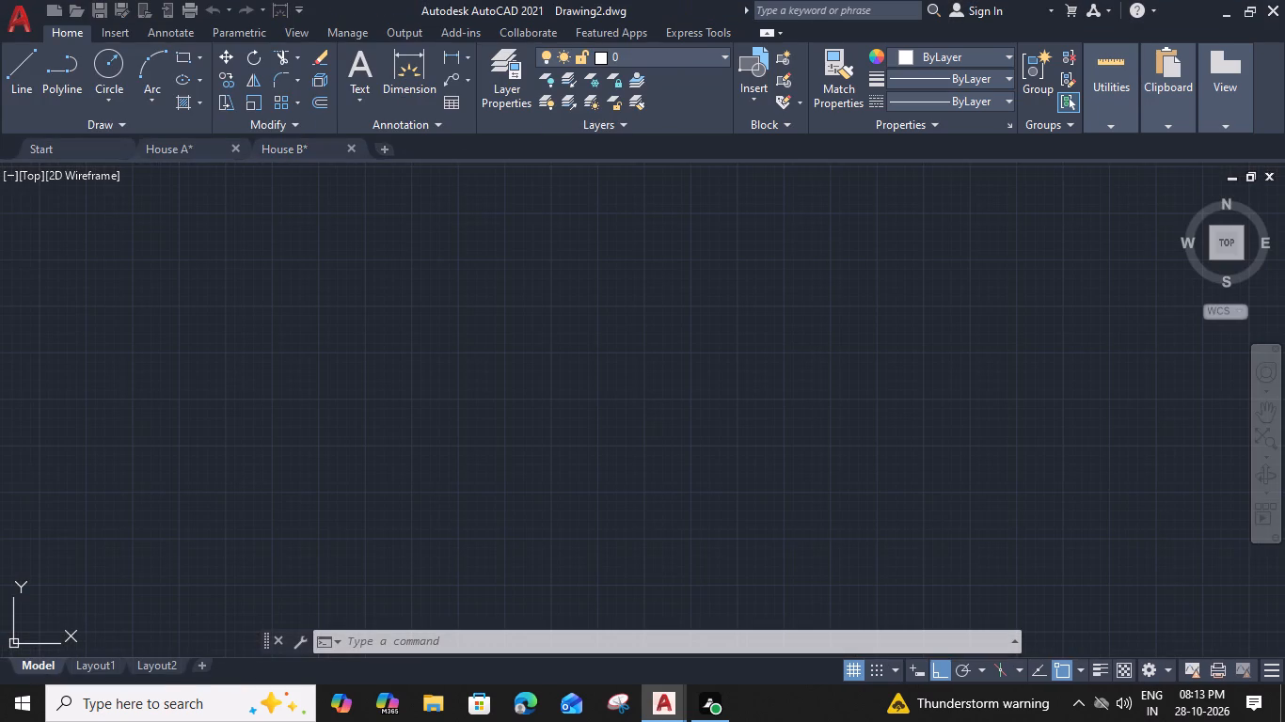
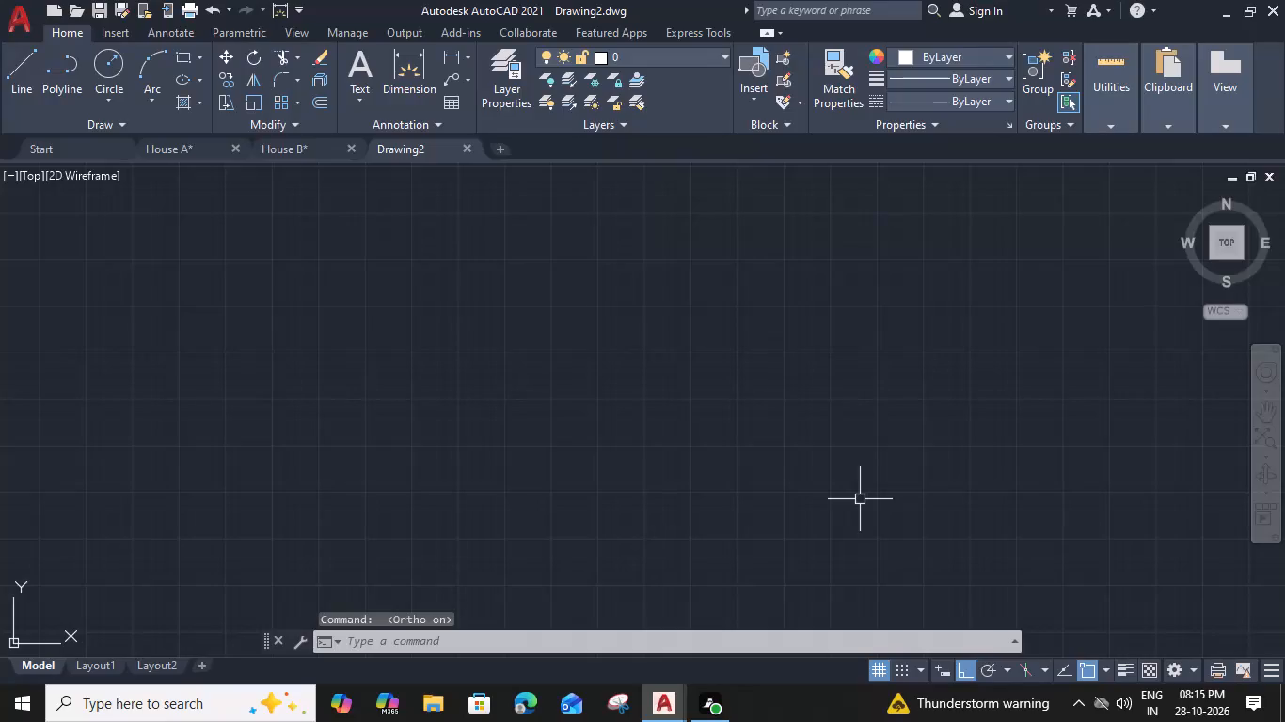
Configure the drawing units to Engineering length type, 0'-0.000" precision and Inches as the insertion scale.
type("N")
key("space")
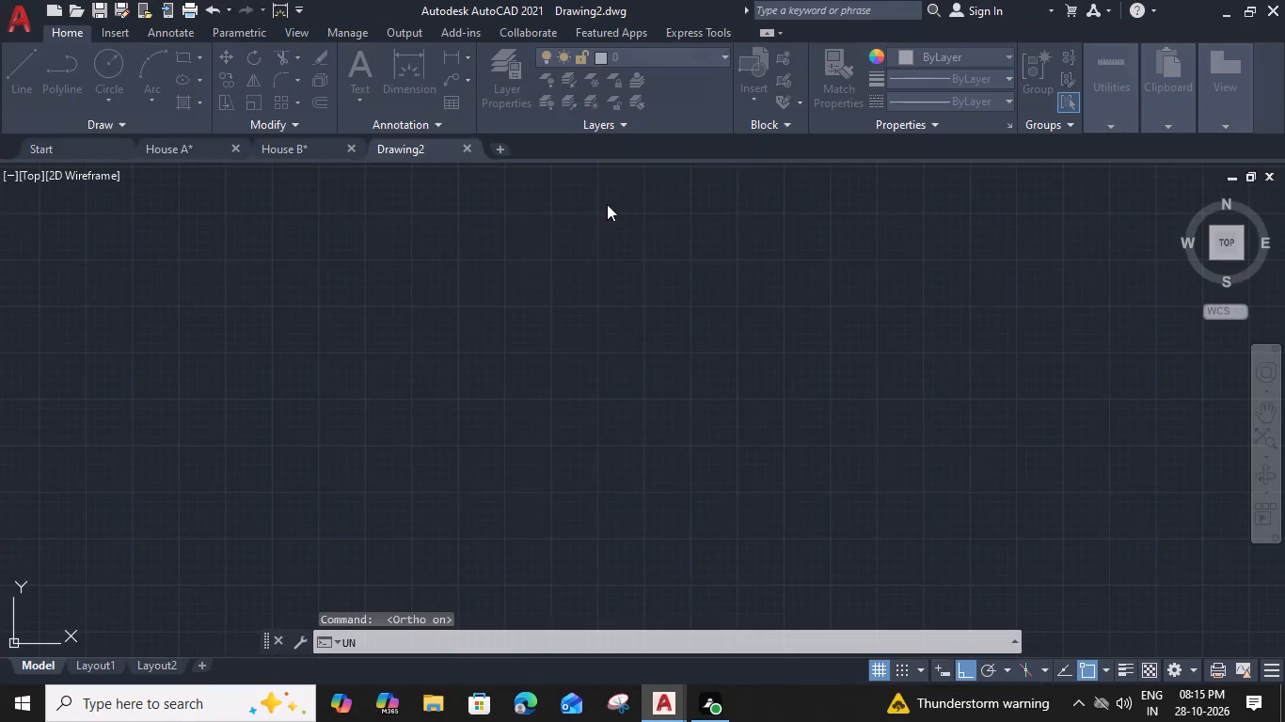
left_click(619, 214)
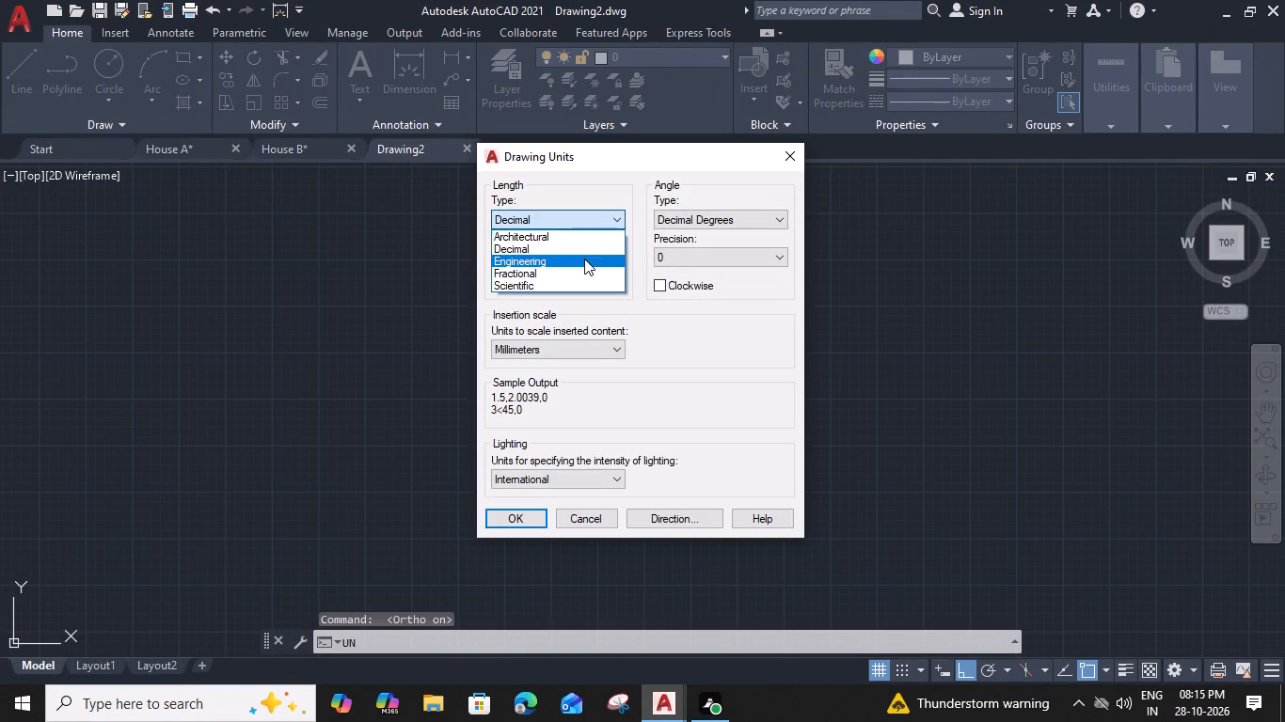
left_click(584, 259)
left_click(592, 348)
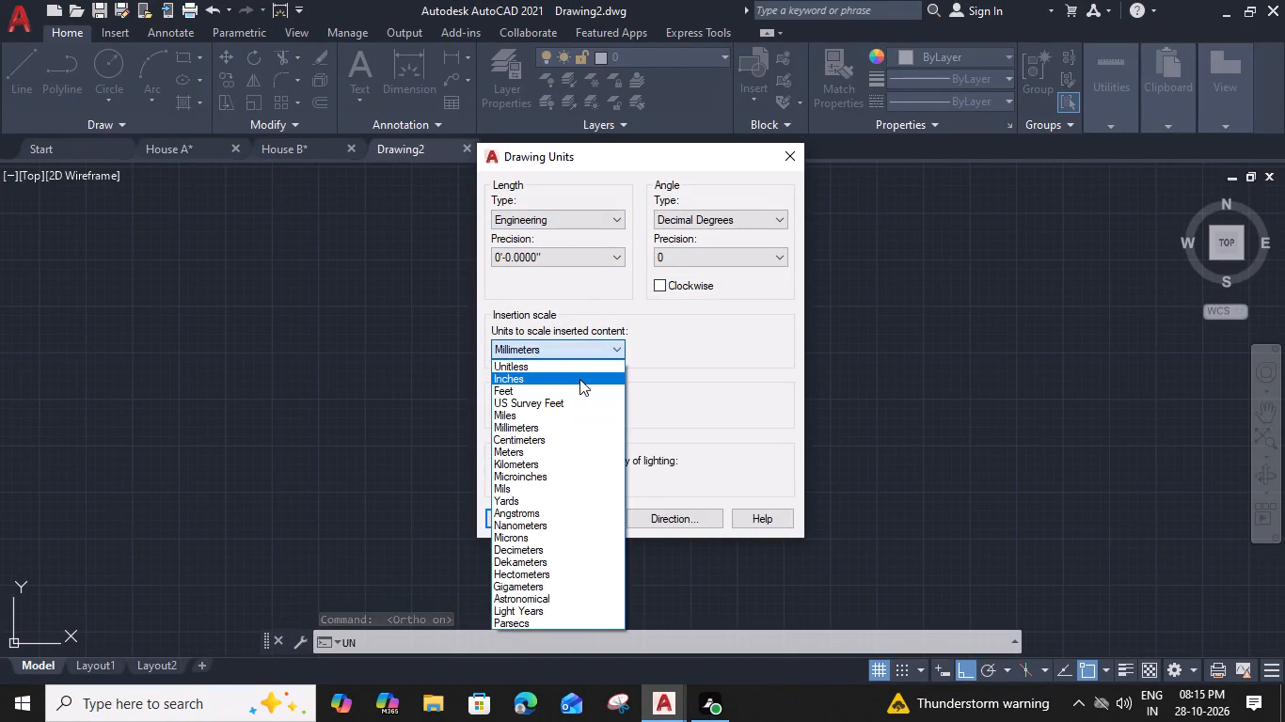
left_click(579, 379)
left_click(590, 259)
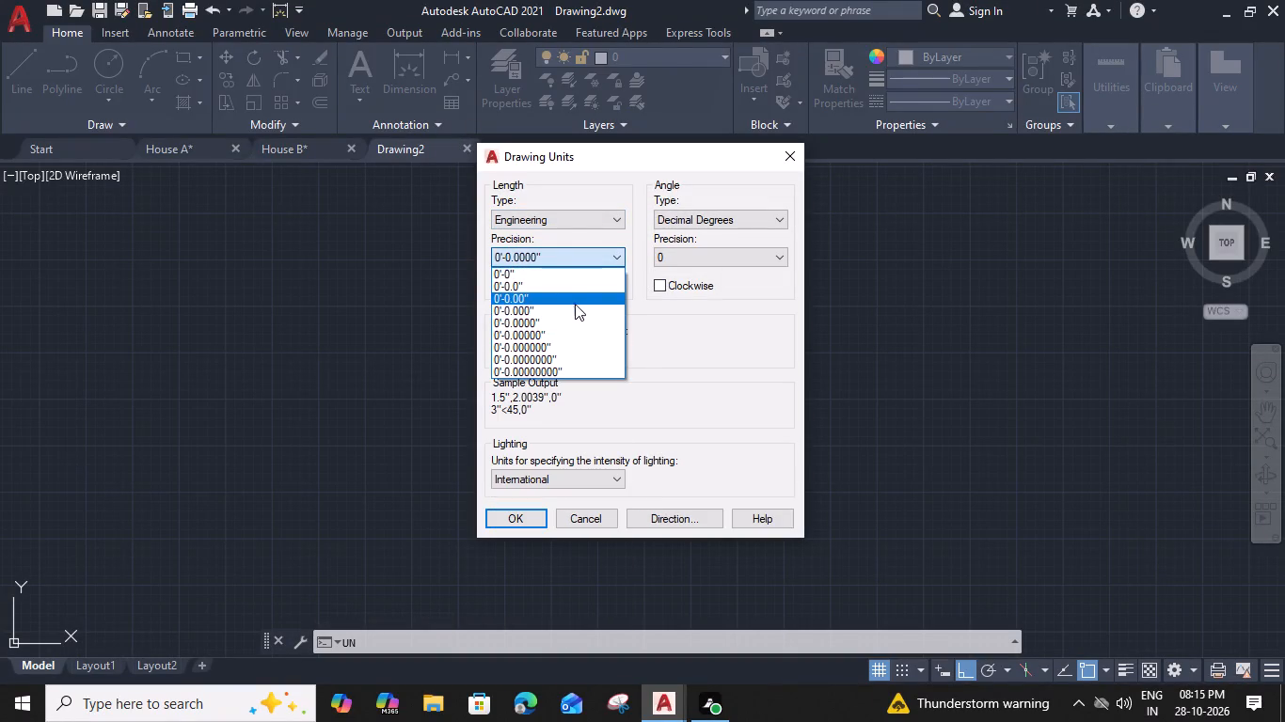
left_click(574, 308)
left_click(532, 518)
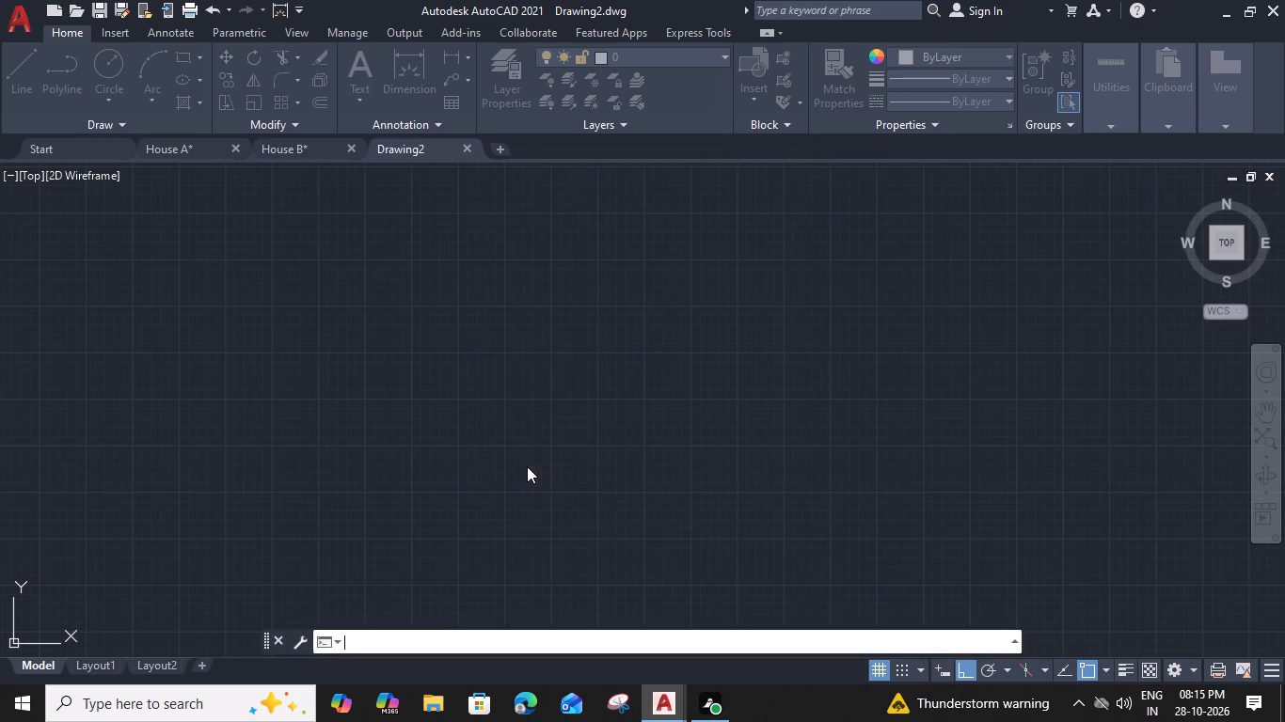
Modify the ISO-25 dimension style to use the Engineering unit format and a text height of 9".
type("D")
key("space")
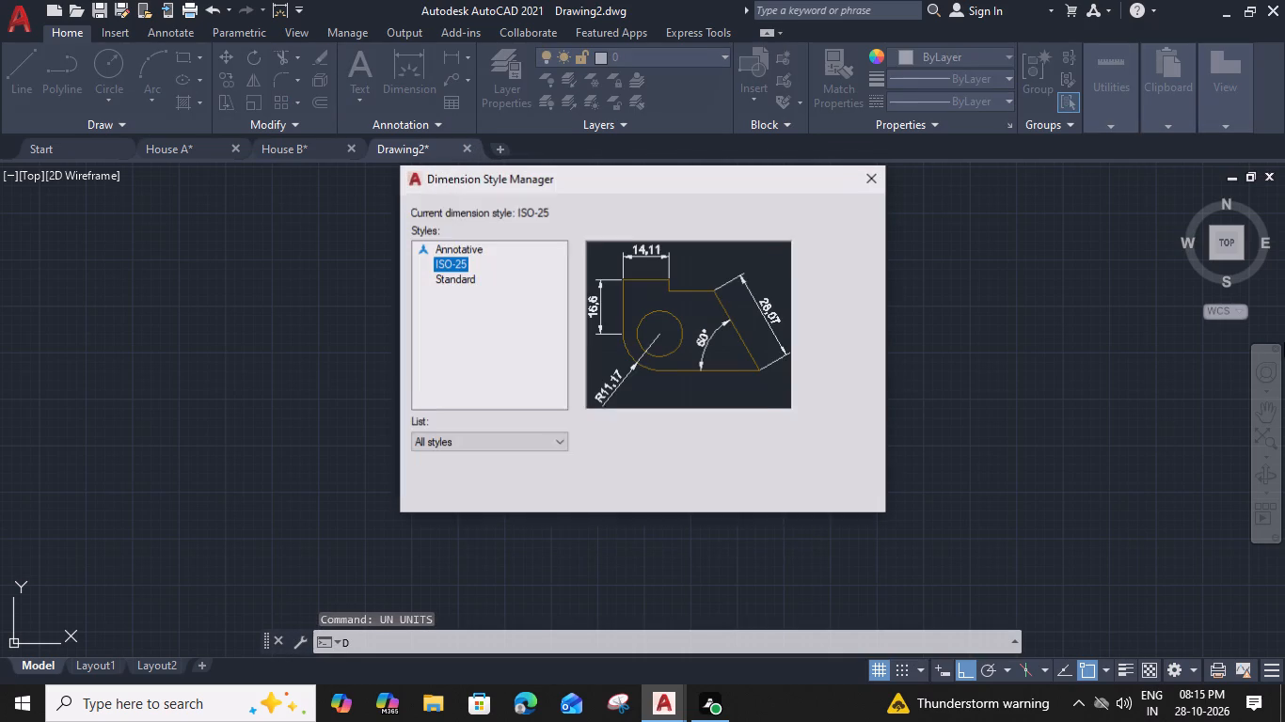
left_click(849, 312)
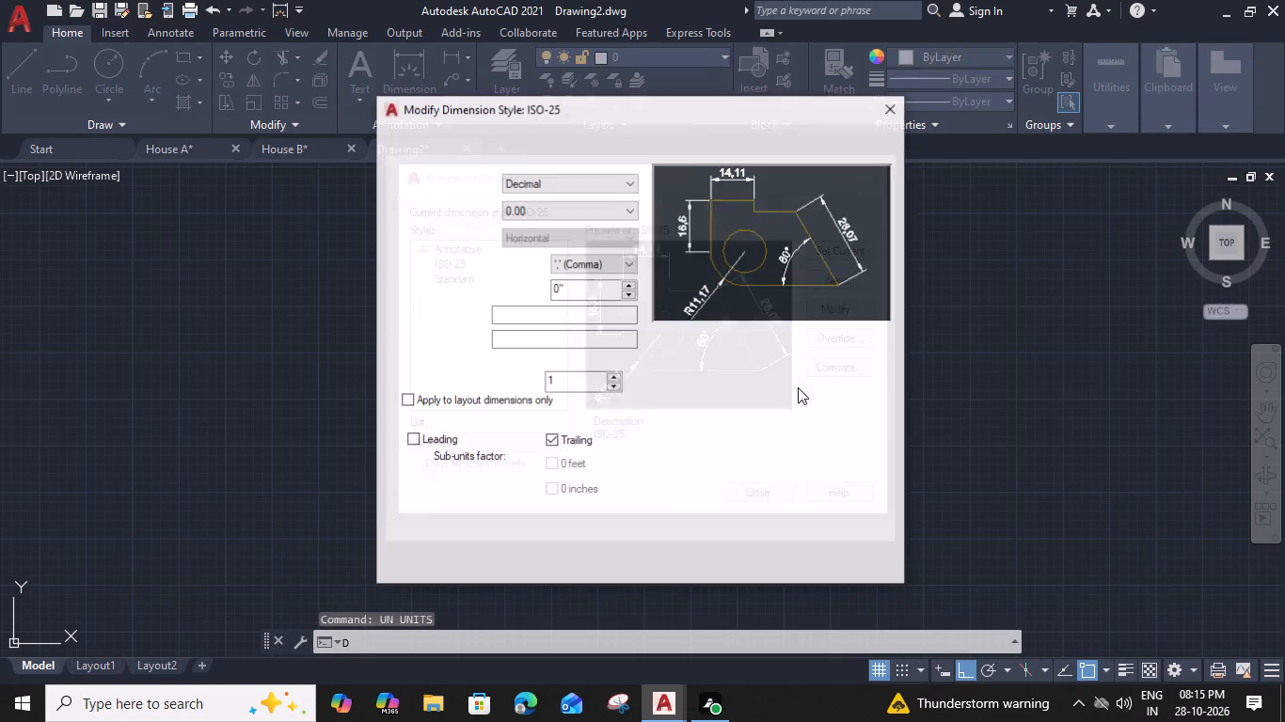
left_click(595, 189)
left_click(579, 229)
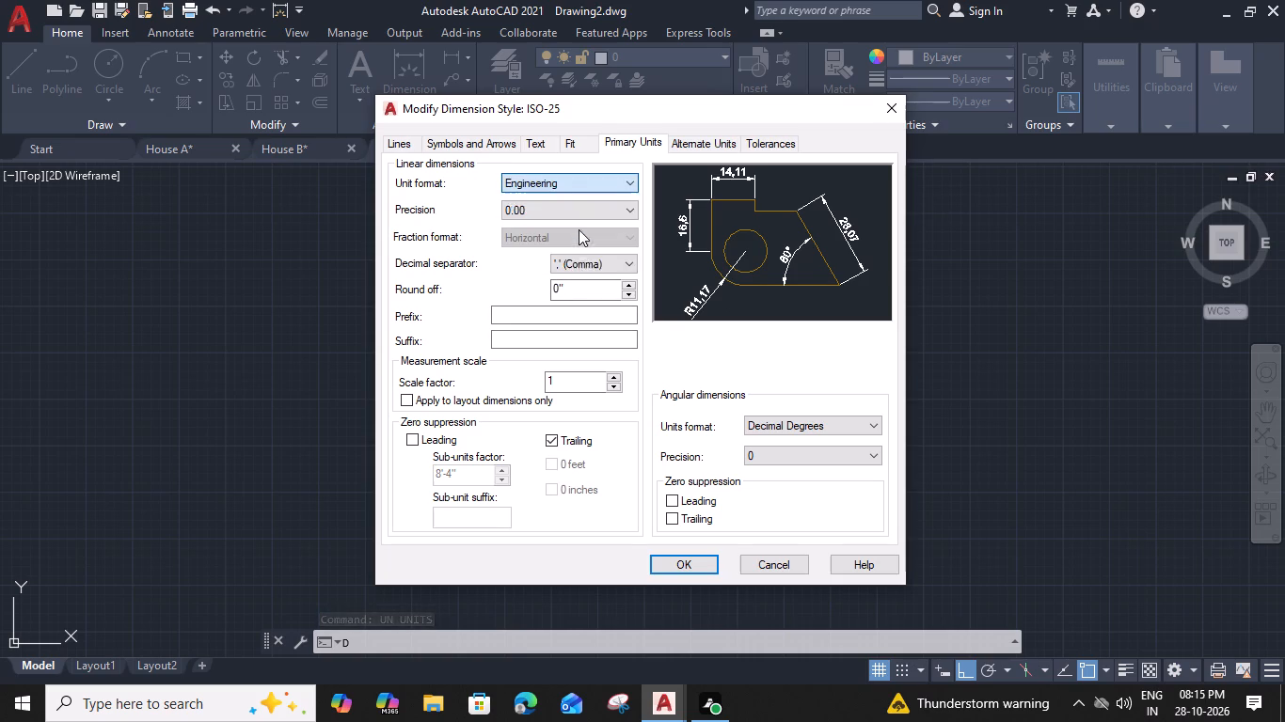
left_click(544, 142)
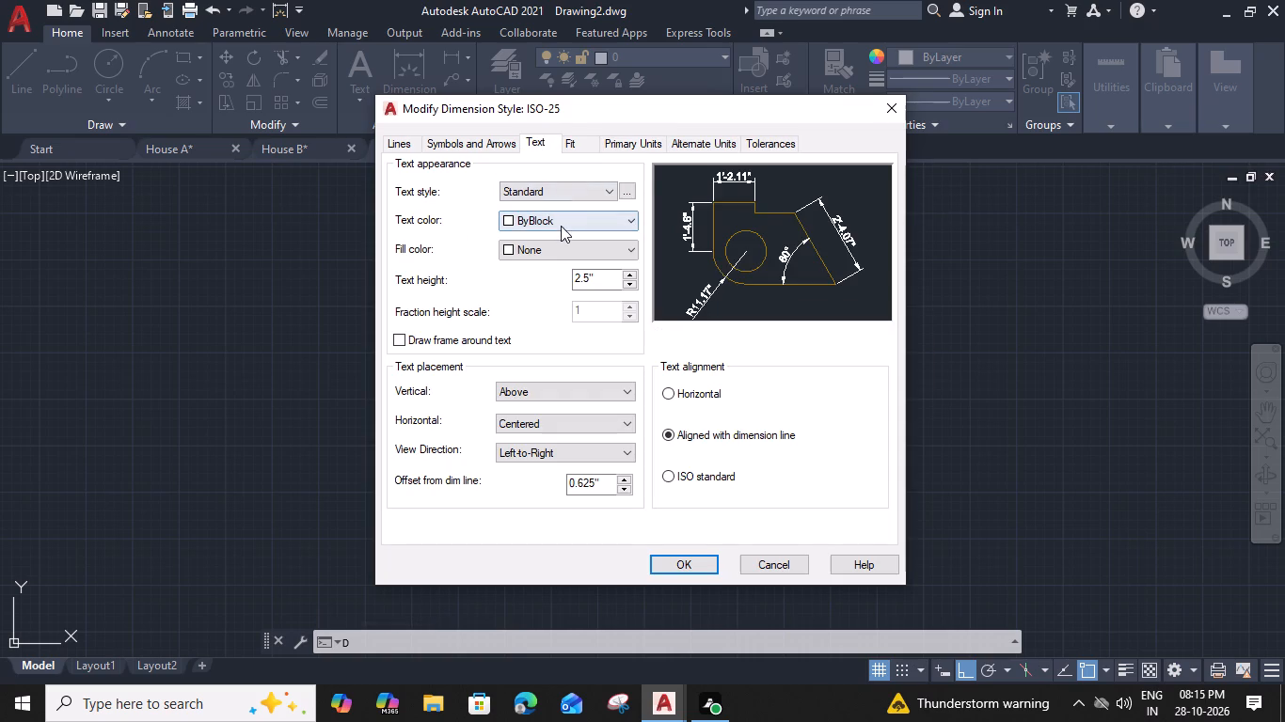
left_click_drag(590, 280, 558, 273)
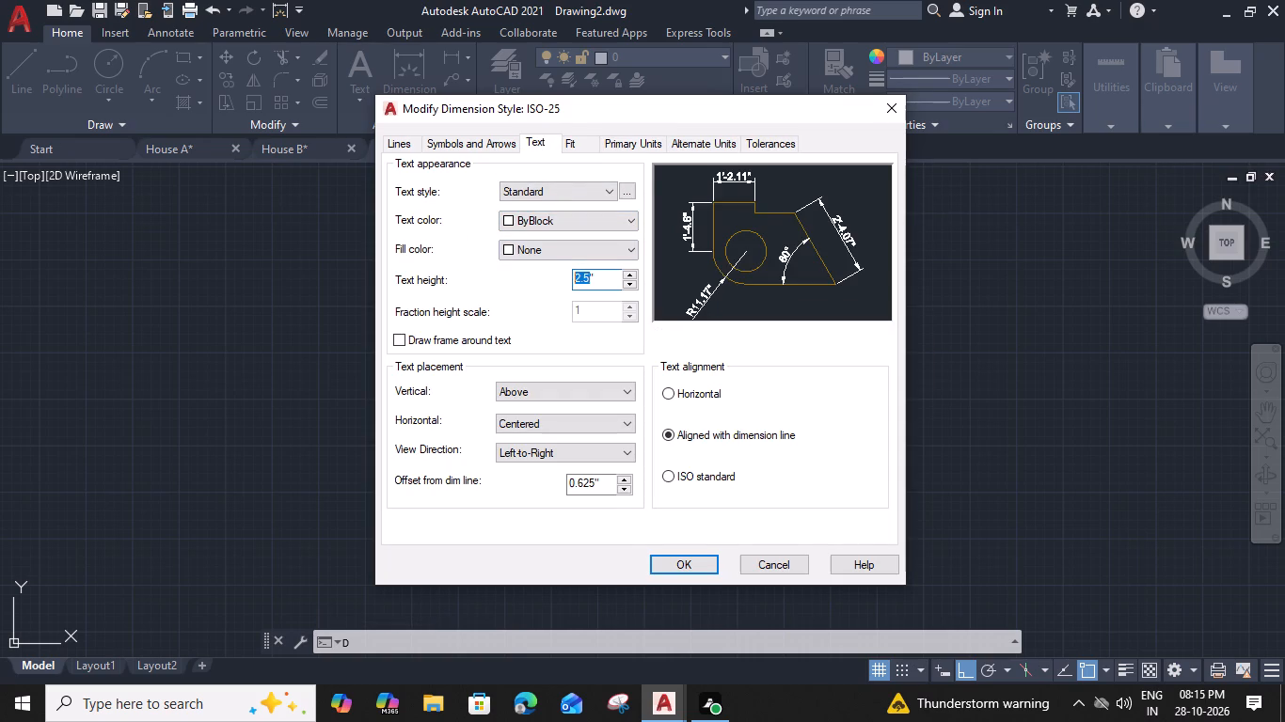
left_click_drag(597, 282, 555, 274)
key("9")
key("shift+quotedbl")
key("Return")
left_click(658, 563)
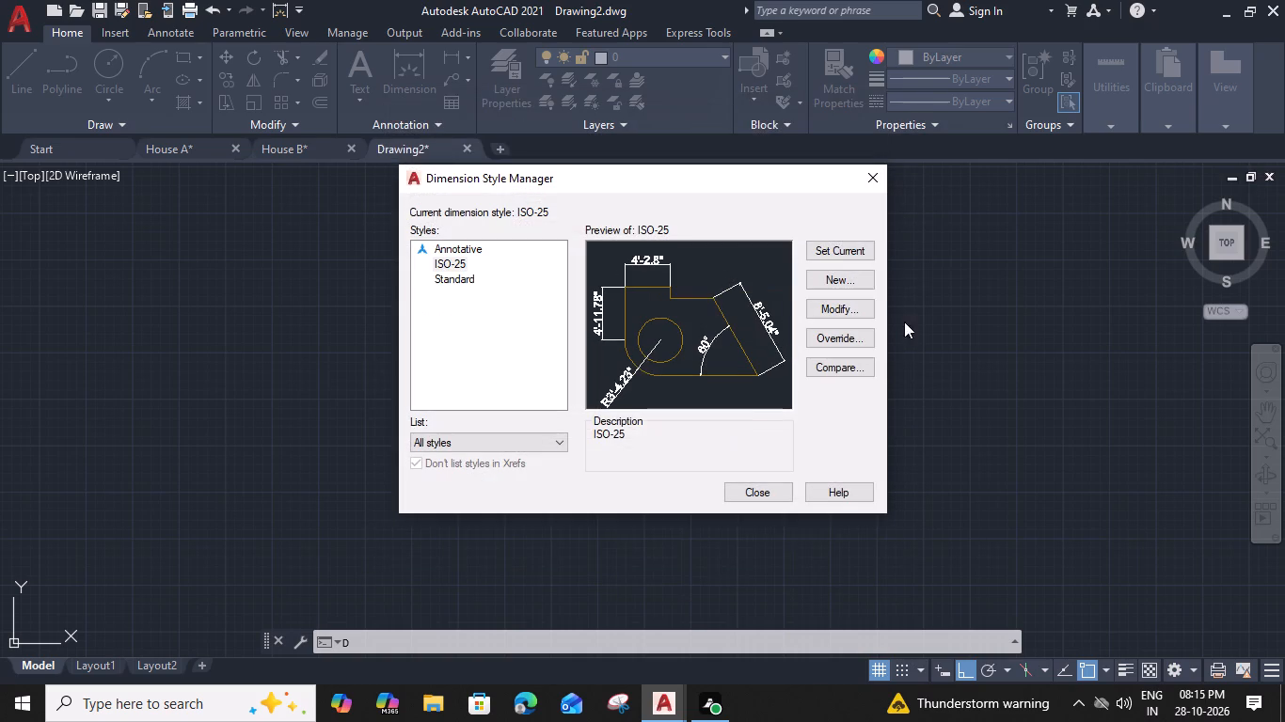
Set ISO-25 as the current dimension style and close the Dimension Style Manager.
left_click(849, 313)
left_click(836, 240)
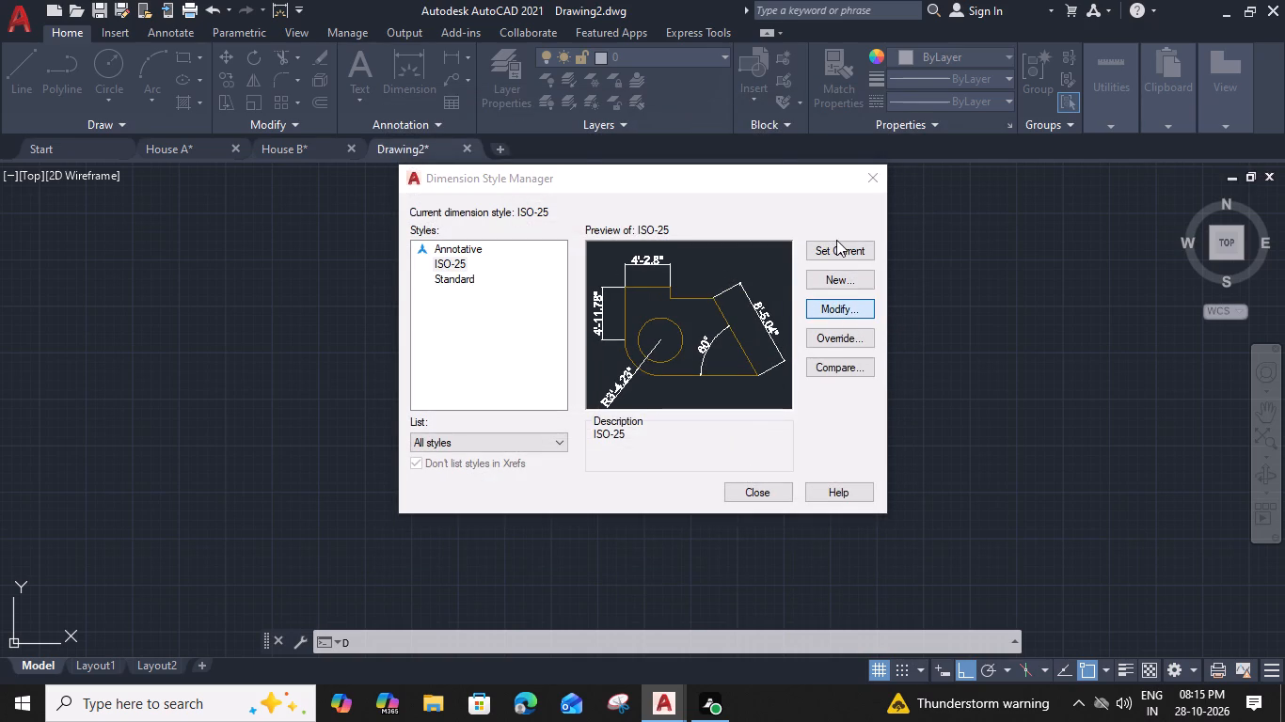
left_click(835, 248)
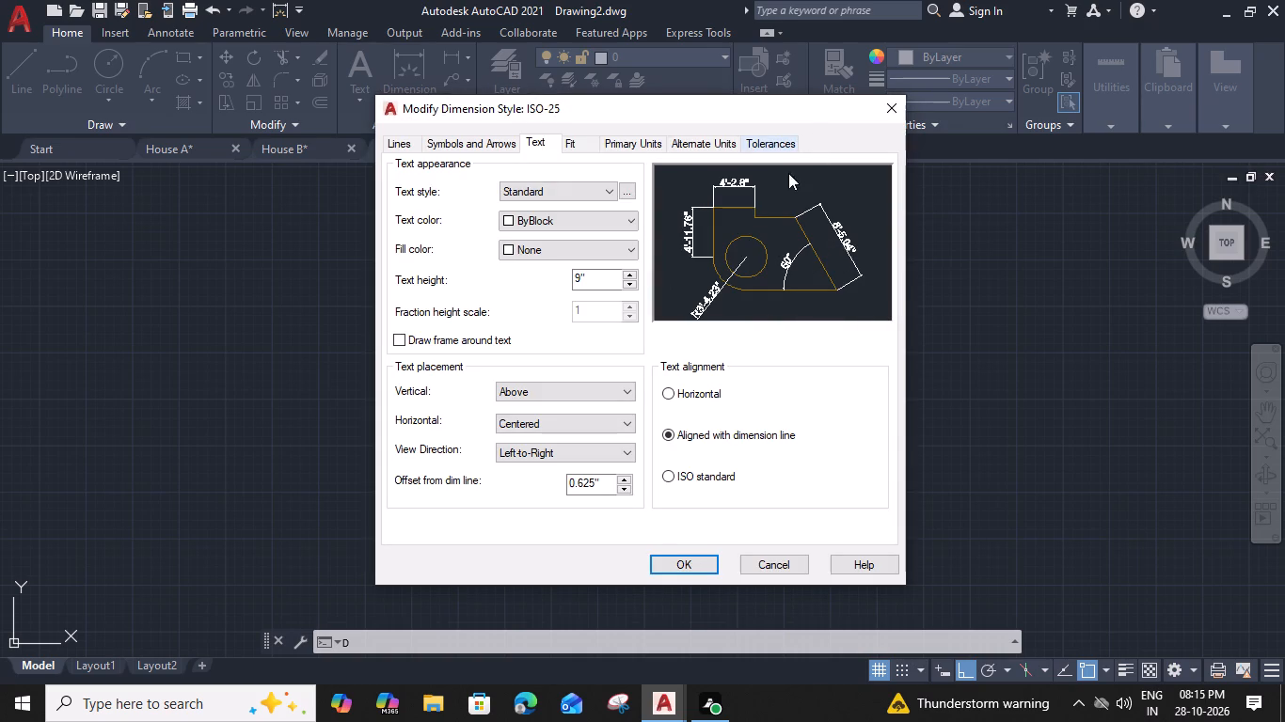
left_click(674, 564)
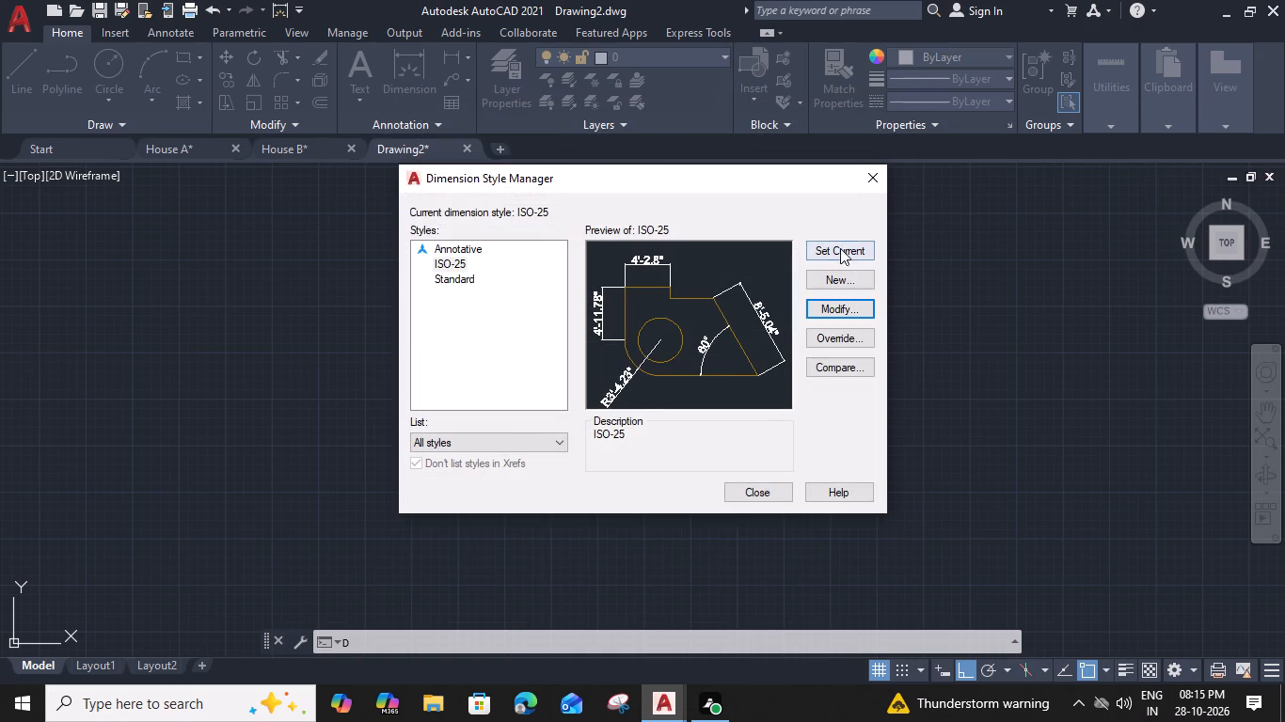
left_click(839, 248)
left_click(755, 499)
Draw the outer wall lines: 53'3" straight down, followed by 35'3" horizontally to the right.
middle_click_drag(567, 380, 571, 380)
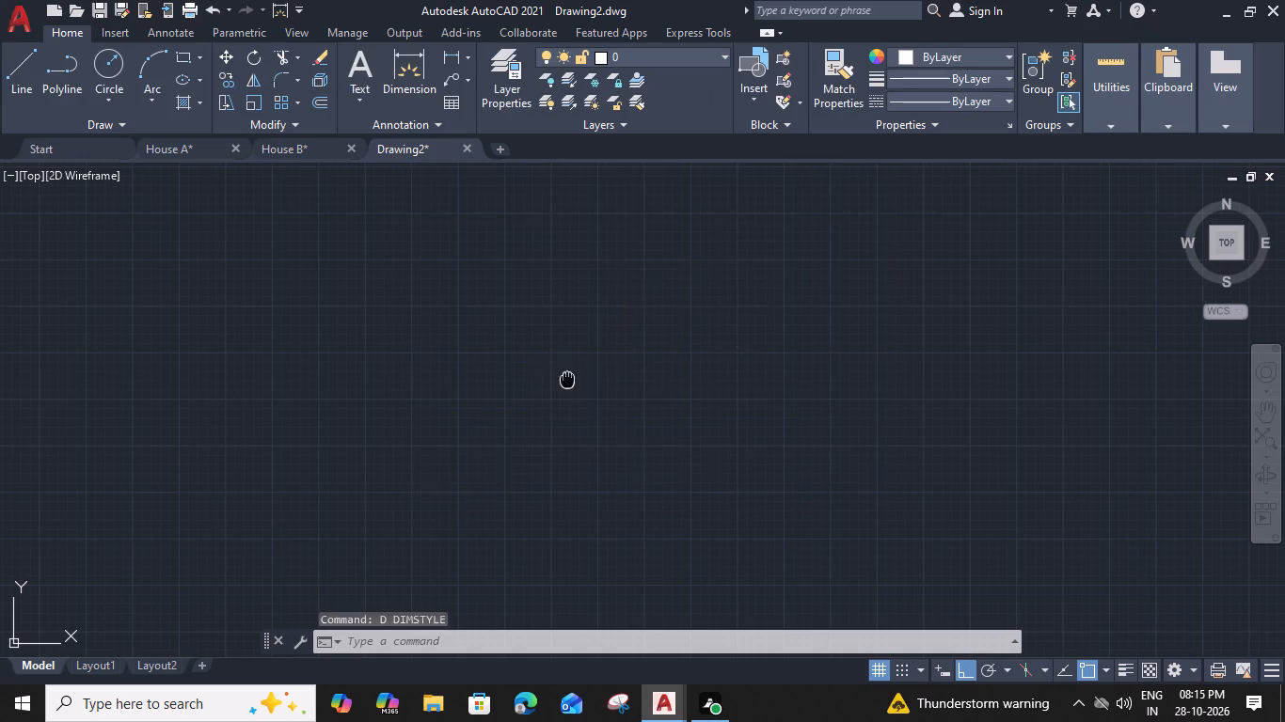
middle_click_drag(571, 380, 1084, 353)
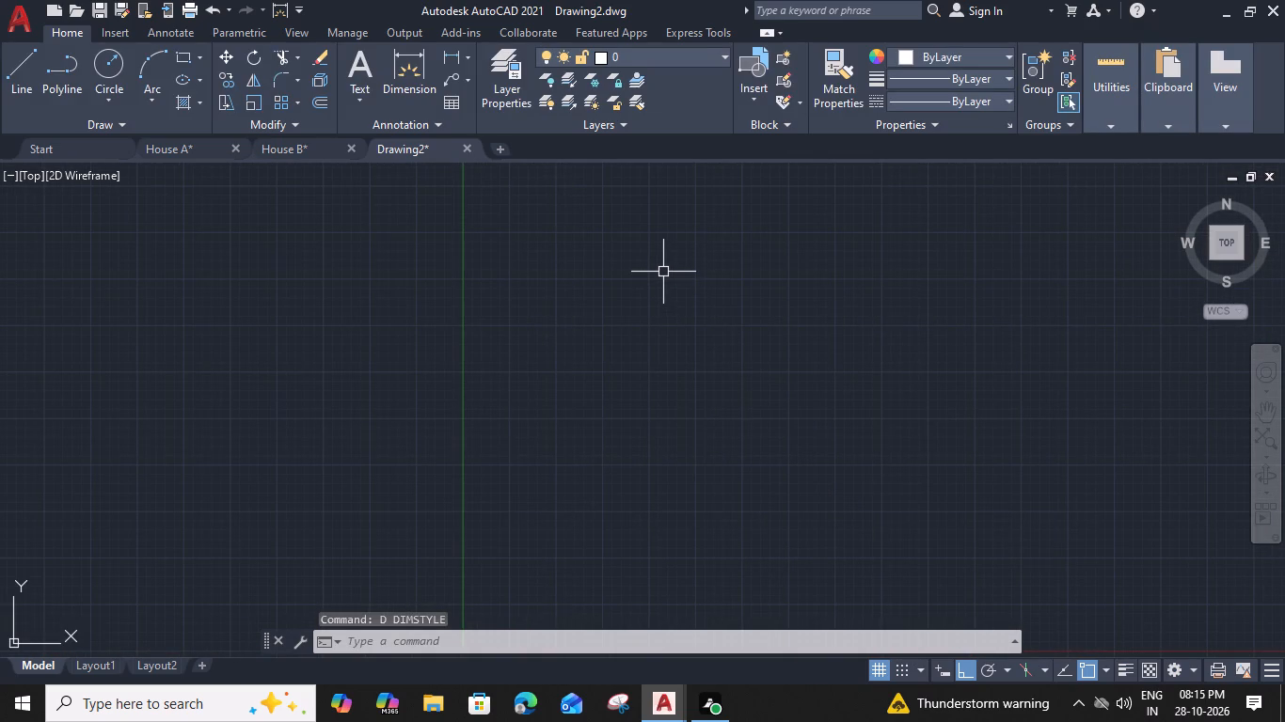
type("L")
key("space")
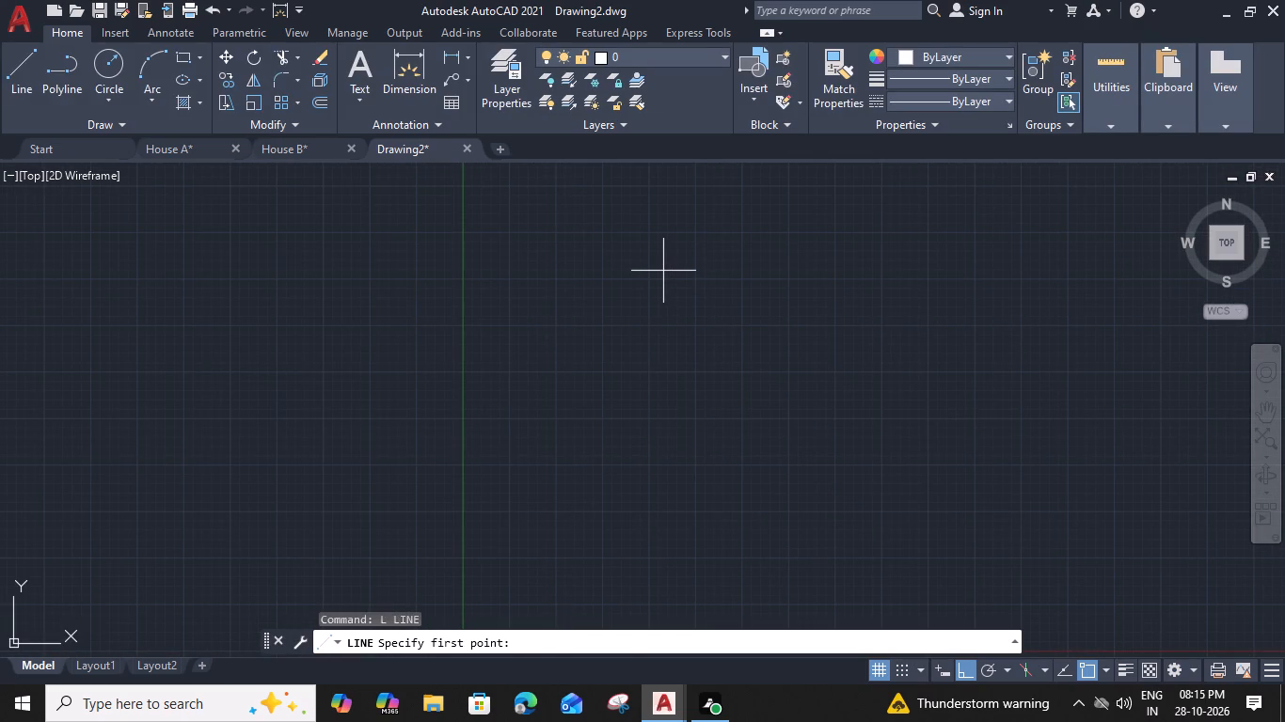
left_click(573, 232)
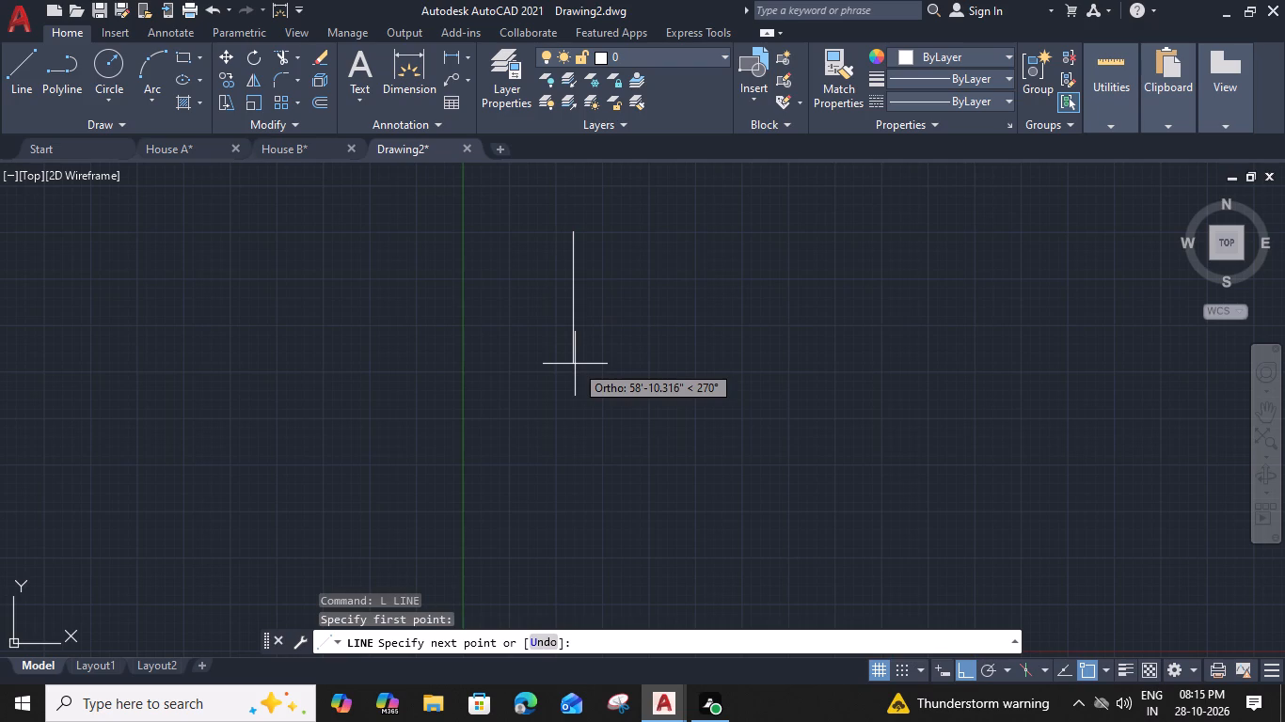
key("5")
type("3'")
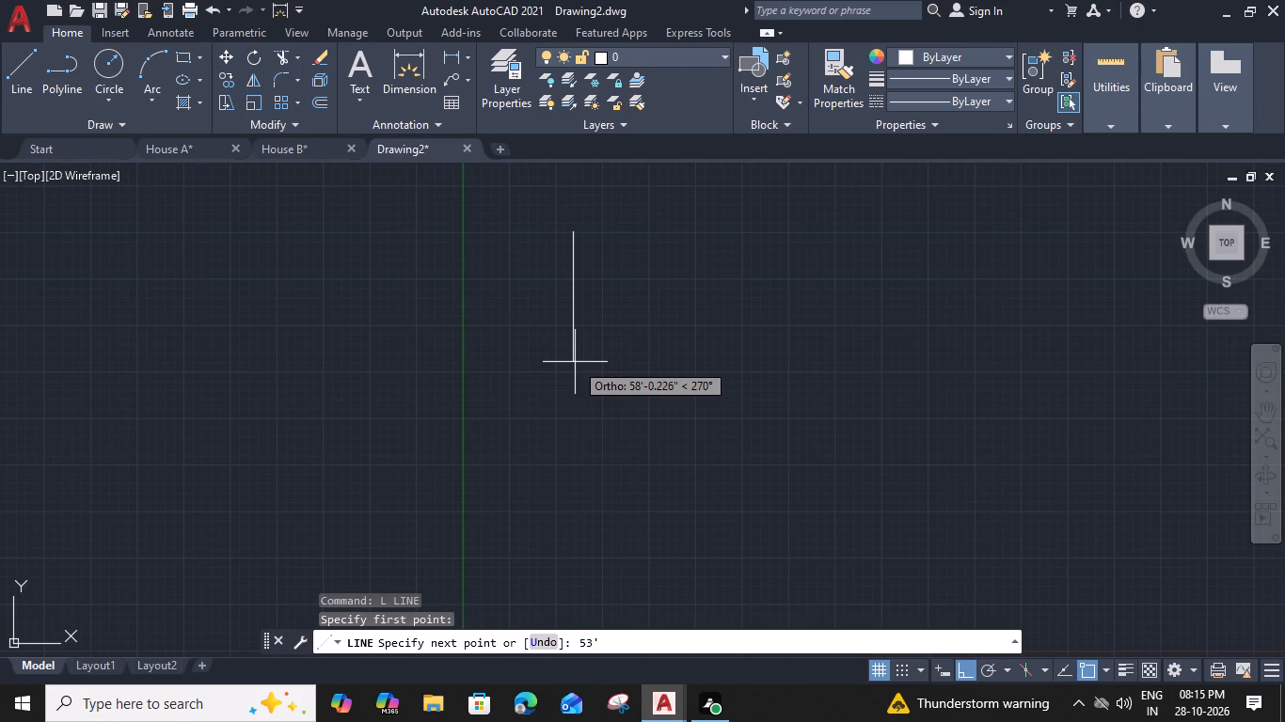
key("3")
key("shift+quotedbl")
key("Return")
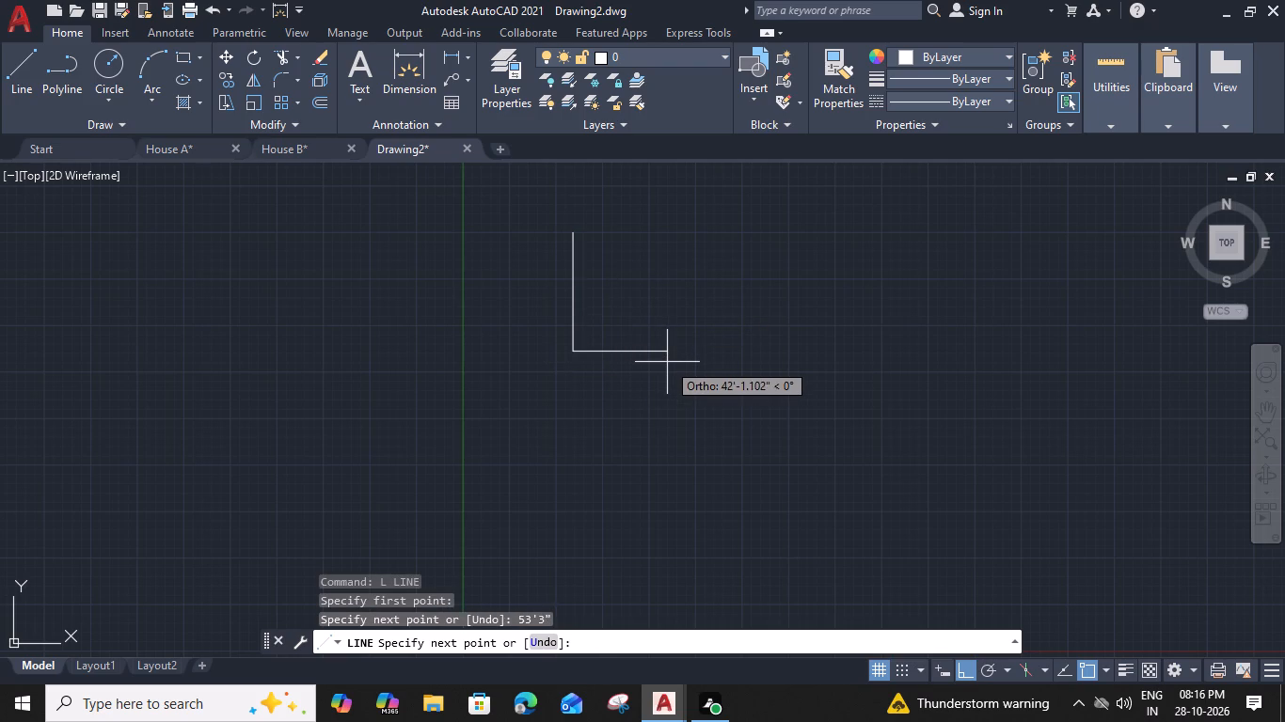
type("35'")
type("3\"")
key("Return")
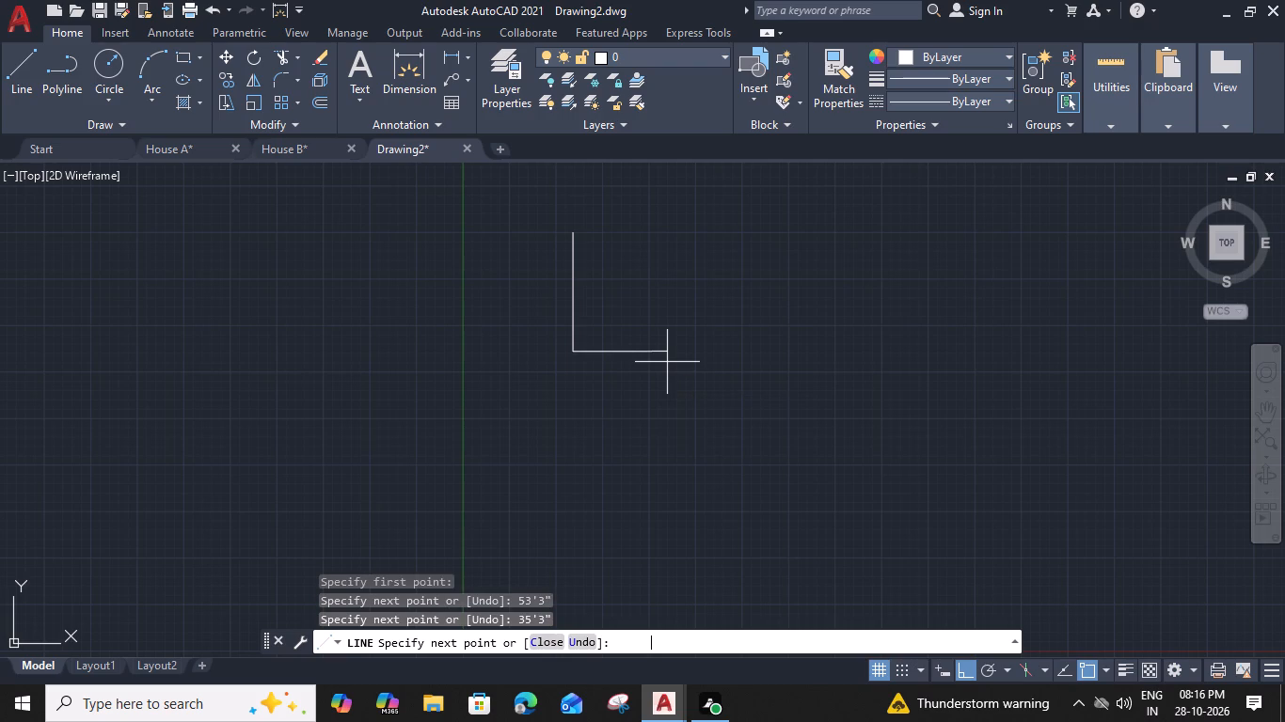
key("Escape")
Draw a horizontal line to the right from the vertical wall line's upper end, extending beyond the bottom line's length.
middle_click_drag(628, 261, 624, 321)
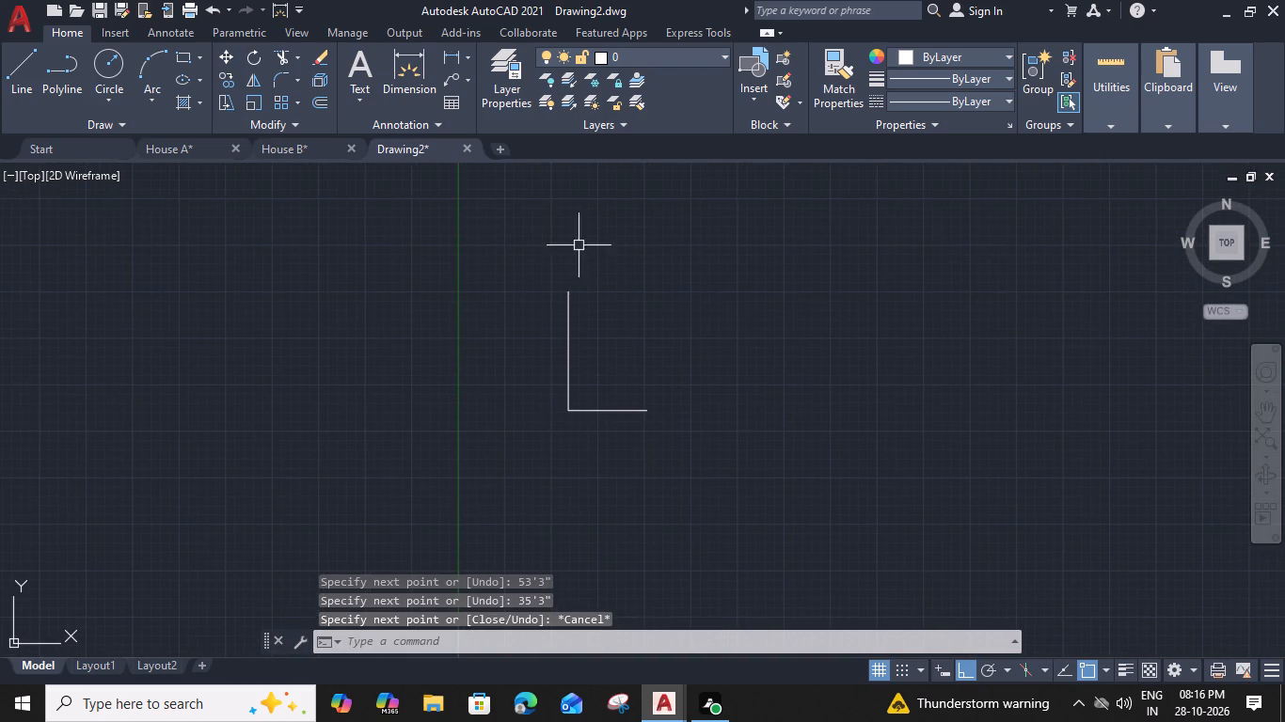
scroll(567, 263, "up", 1)
type("L")
key("space")
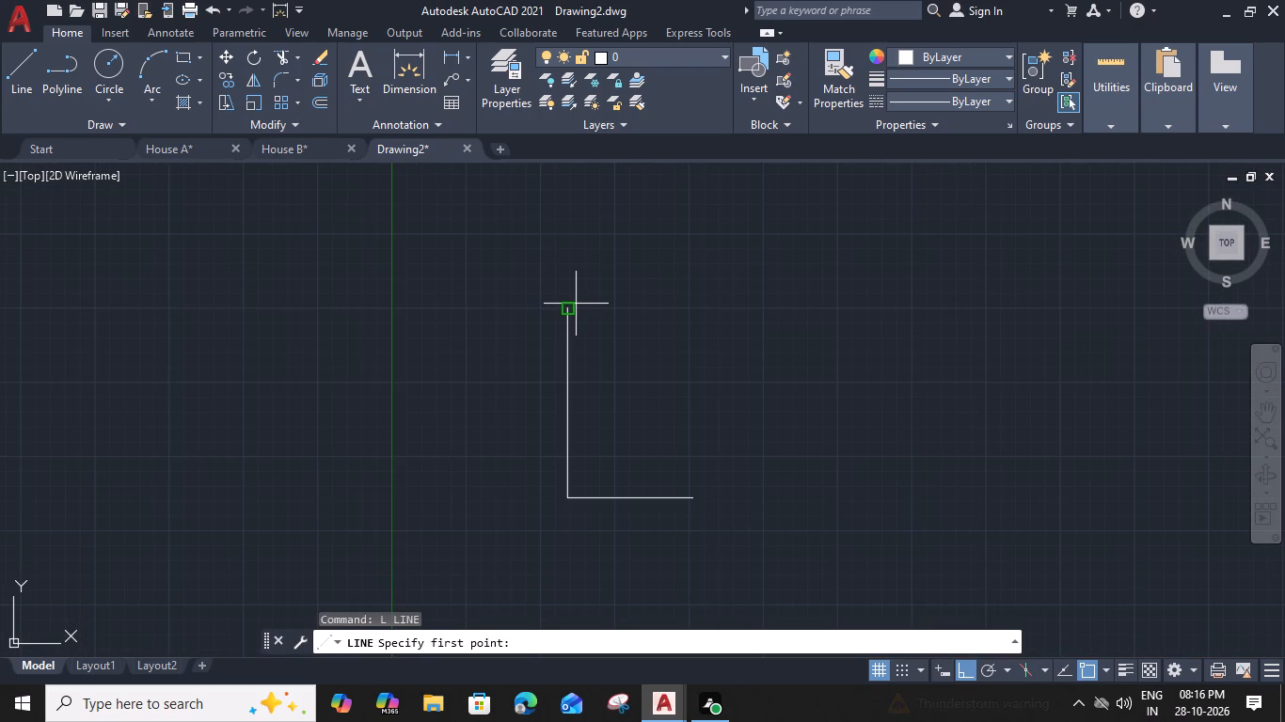
left_click(569, 306)
left_click(821, 300)
key("Escape")
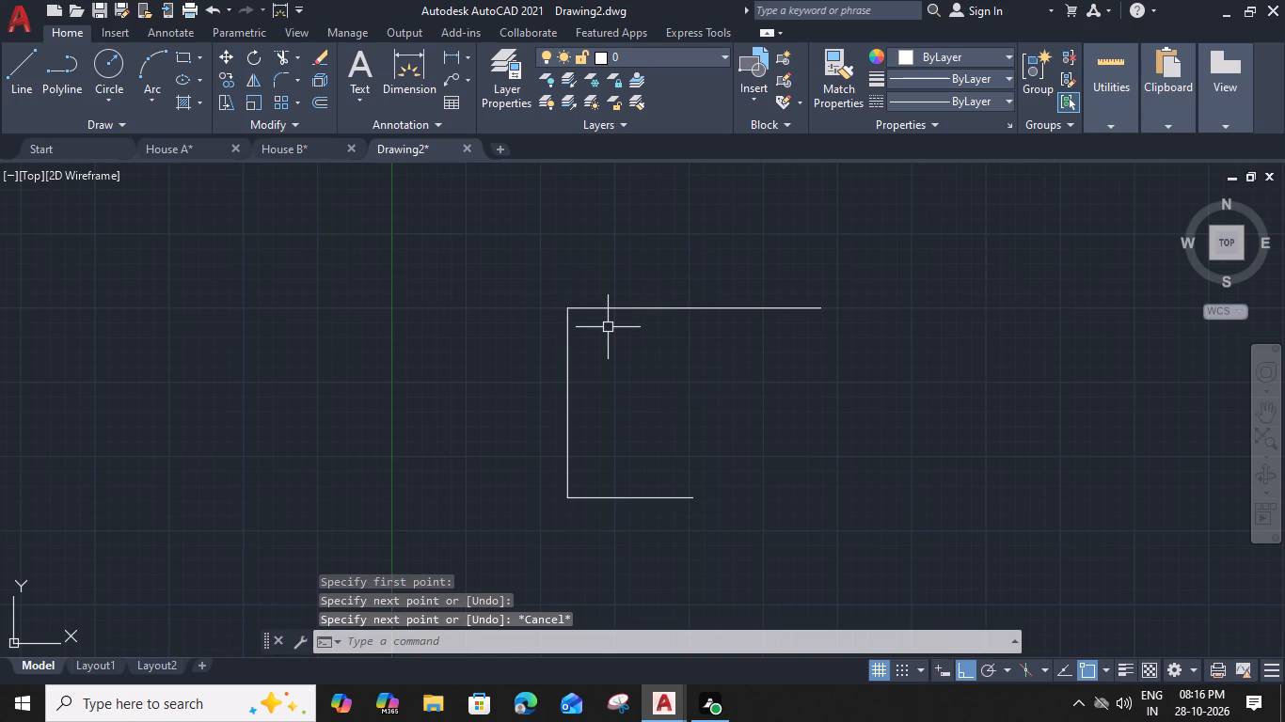
Offset the top and left outer wall lines 9" inward to form the wall thickness.
scroll(607, 317, "up", 3)
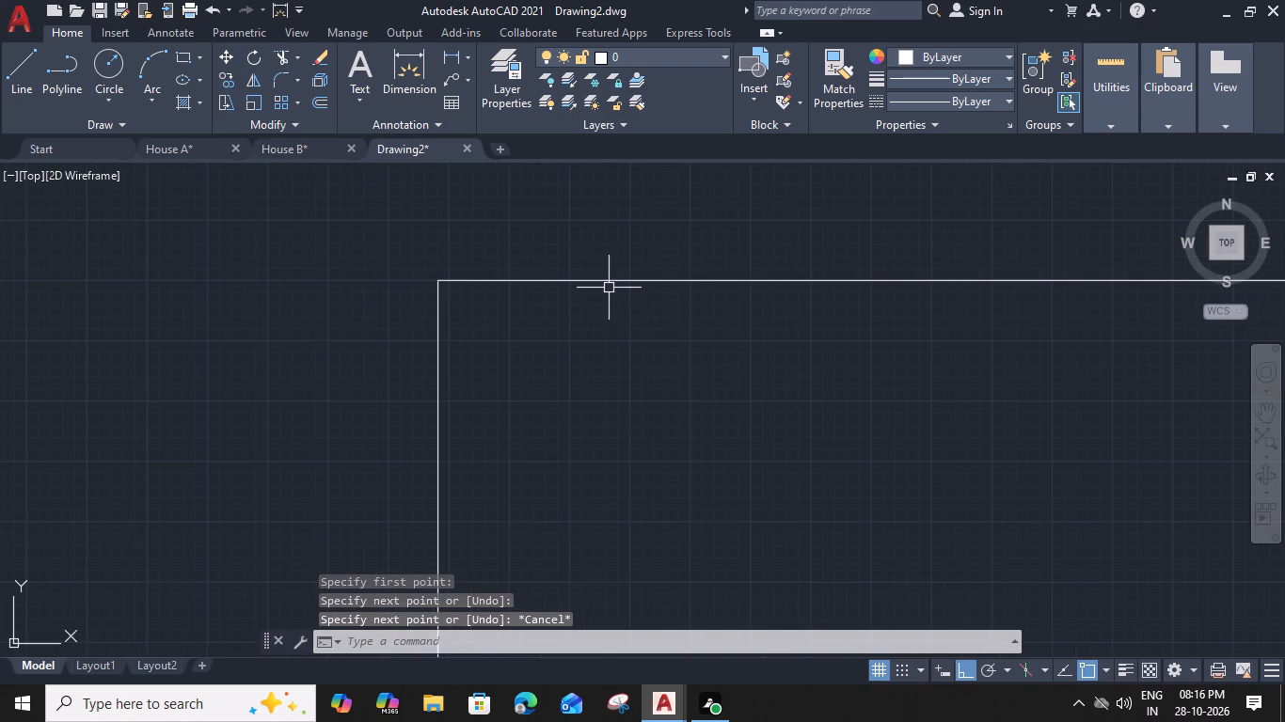
left_click(610, 281)
type("O 9\"")
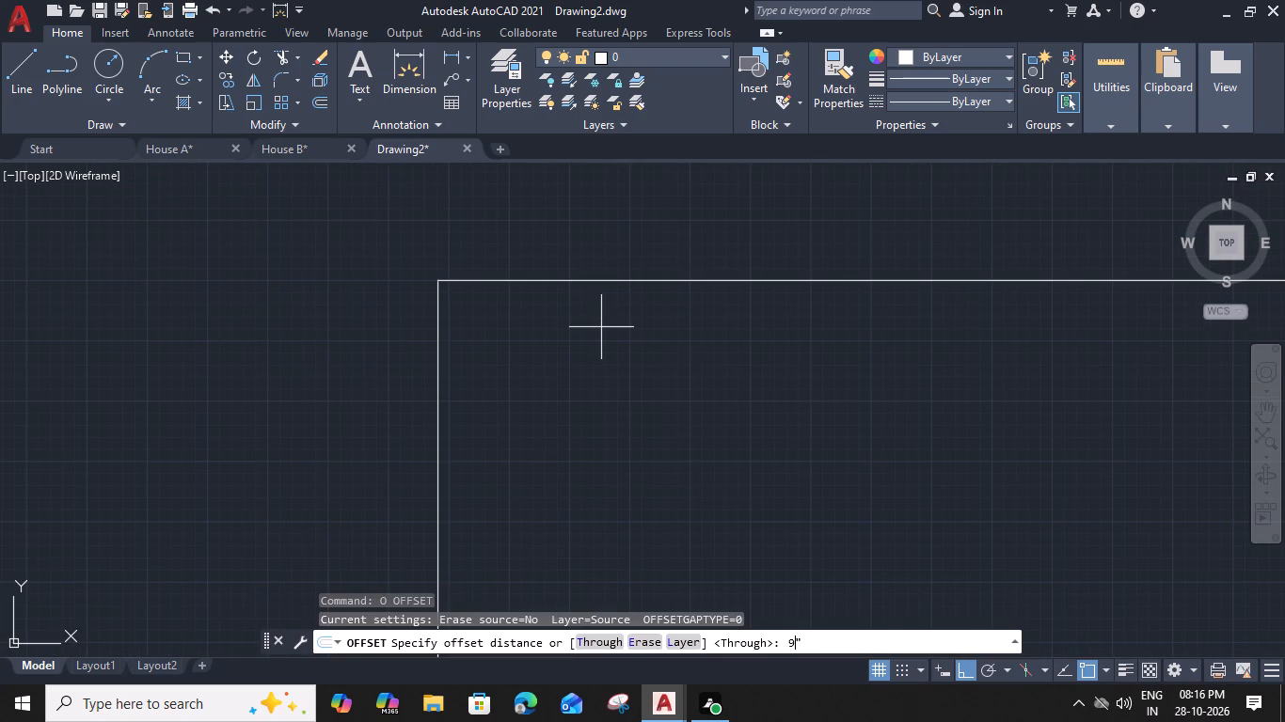
key("Return")
left_click(601, 356)
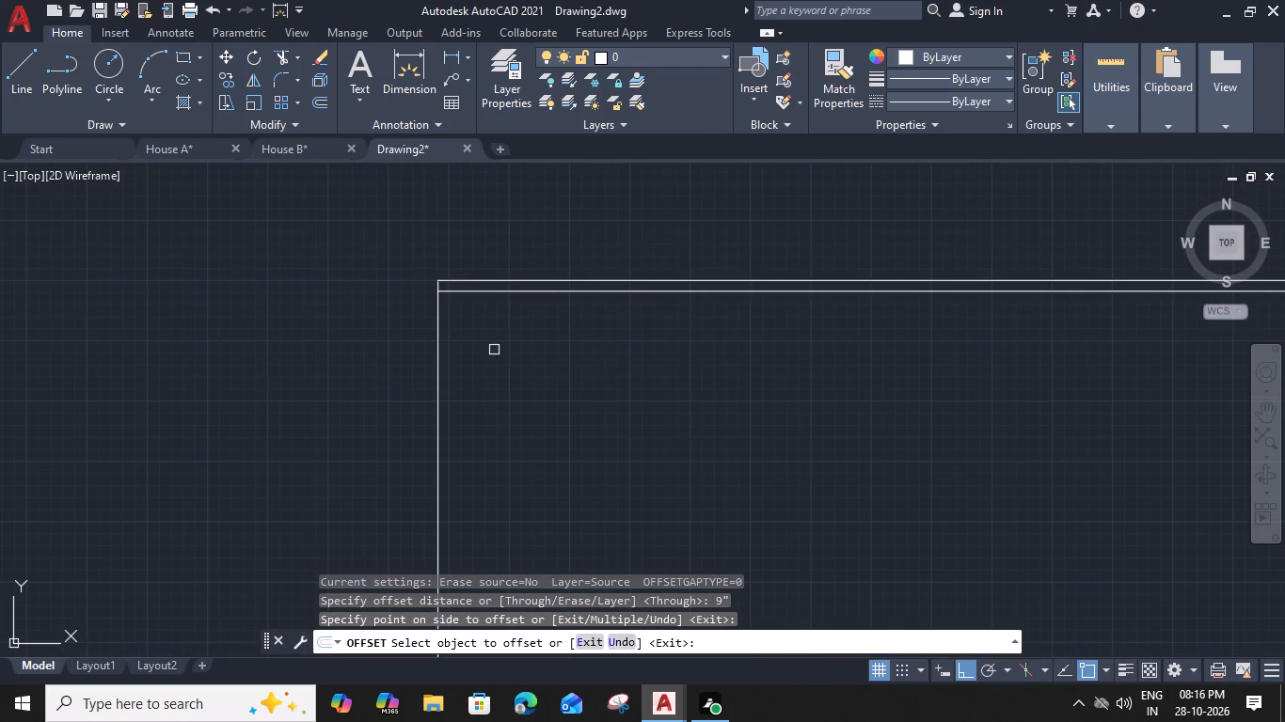
left_click(434, 337)
left_click(512, 353)
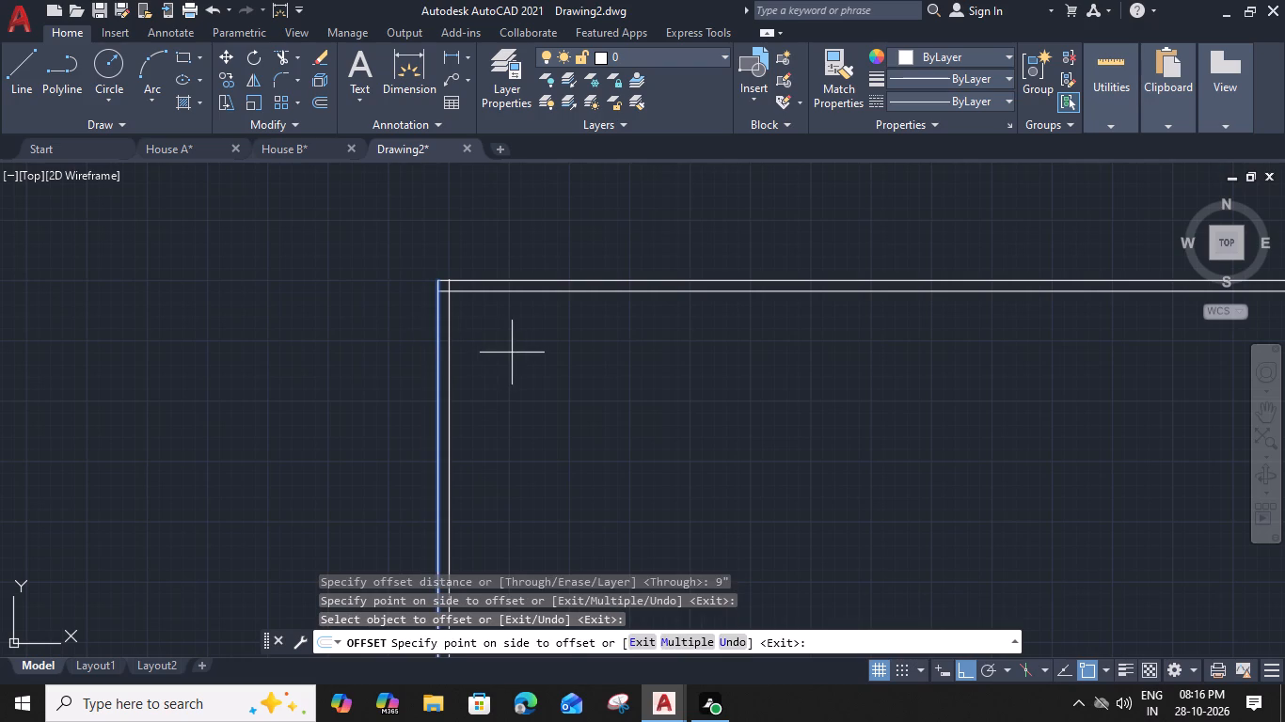
key("Escape")
Trim the overlapping ends of the two inner wall lines at the upper-left corner.
key("t")
key("r")
key("space")
scroll(450, 272, "up", 1)
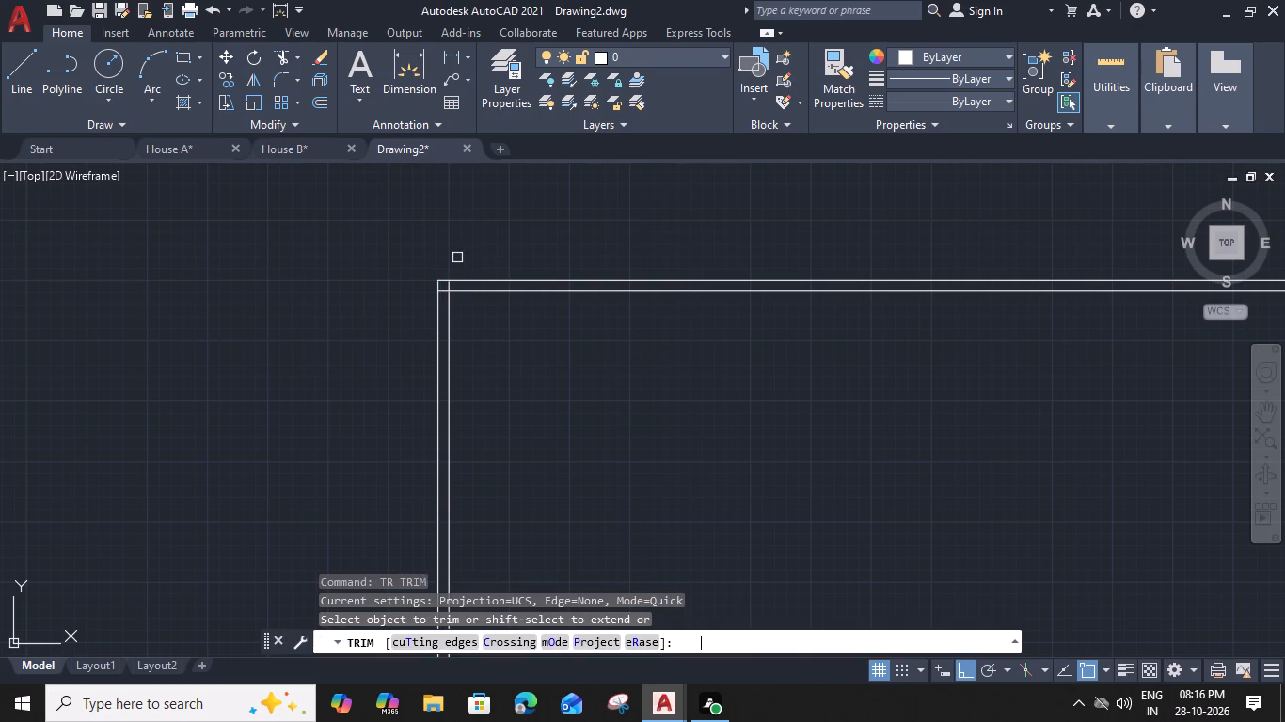
left_click(444, 290)
left_click(435, 298)
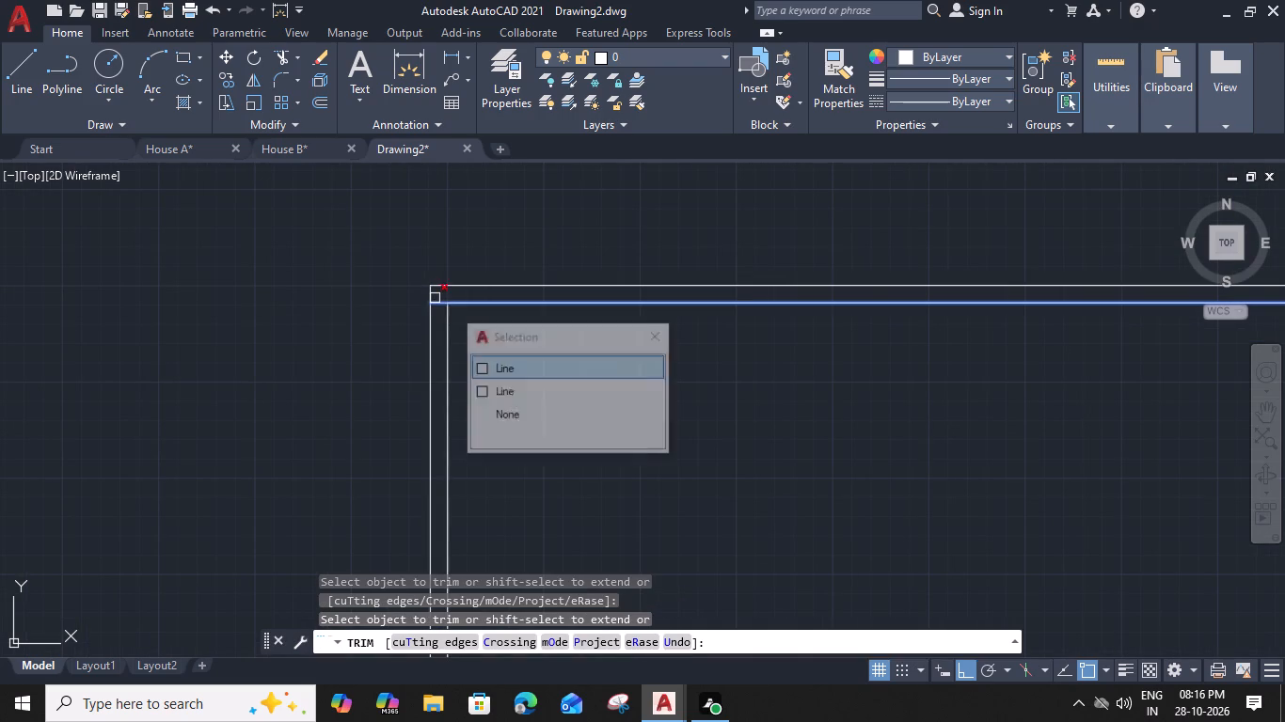
left_click(436, 301)
key("Escape")
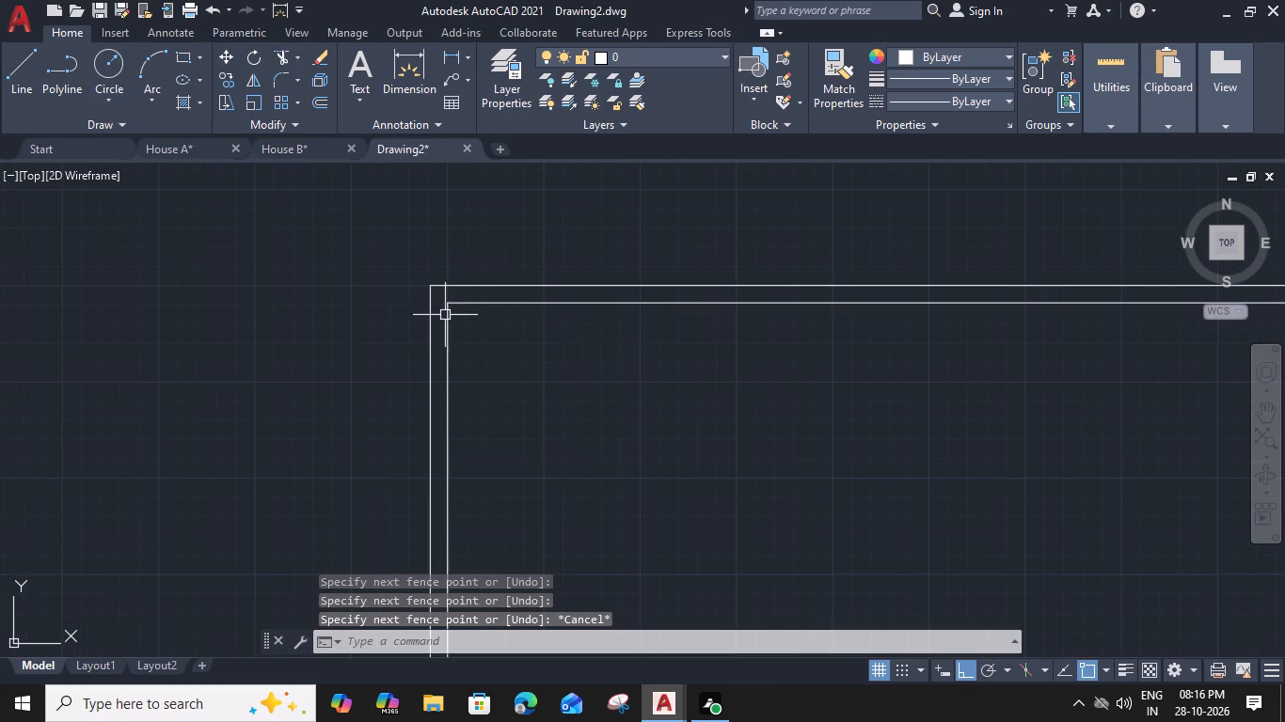
Offset the left wall's inner line 6' to the right, into the plan.
left_click(449, 316)
key("o")
key("space")
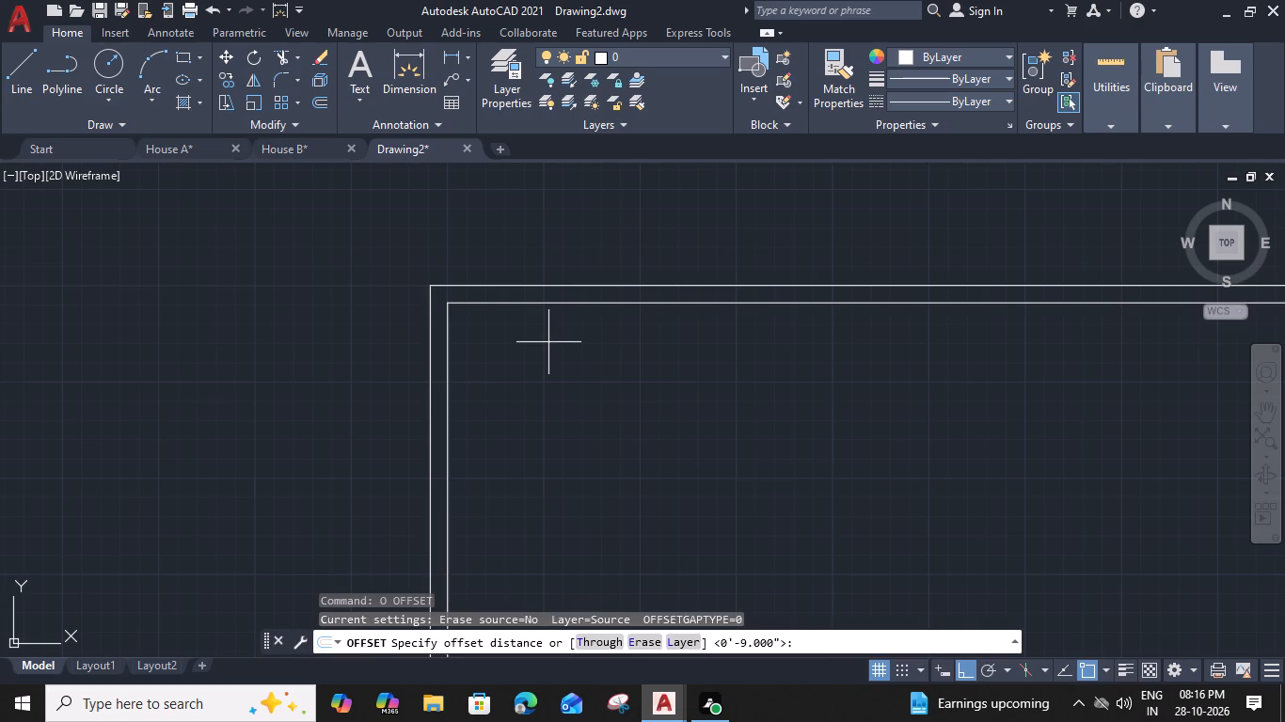
type("6'")
key("space")
left_click(630, 353)
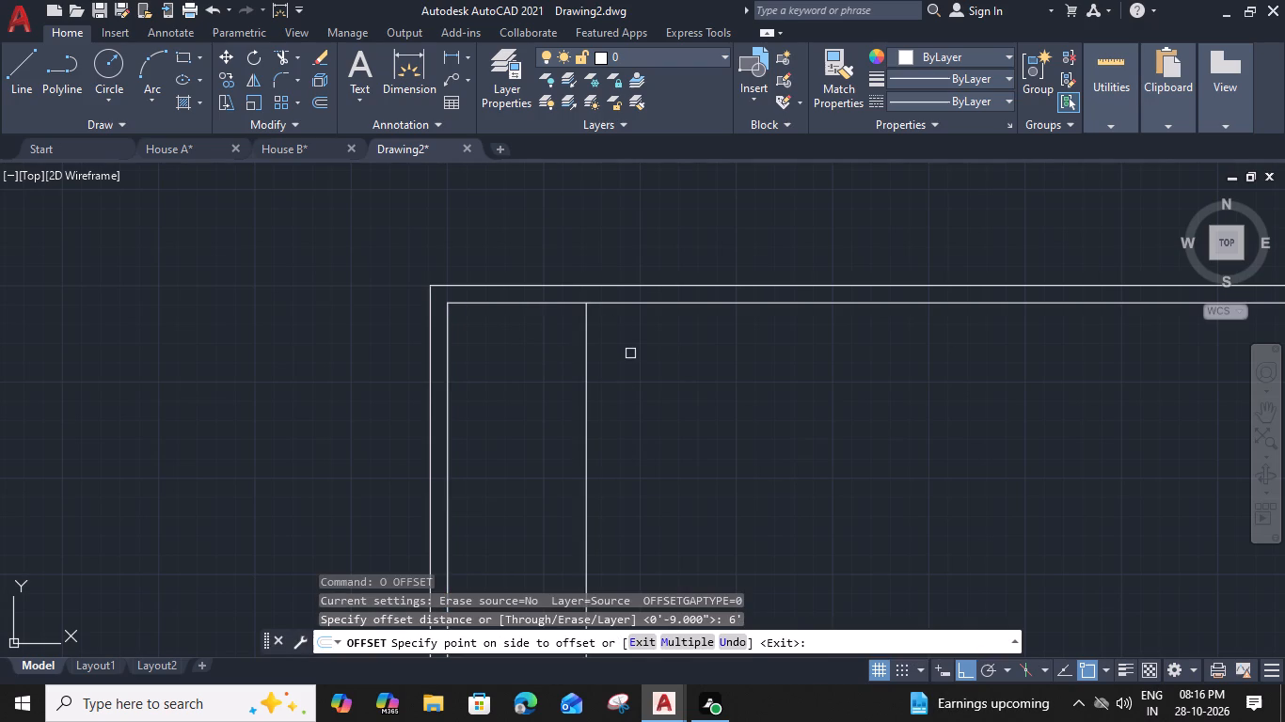
Offset the top wall's inner line 7' downward into the plan.
key("Escape")
left_click(642, 306)
key("o")
key("space")
key("7")
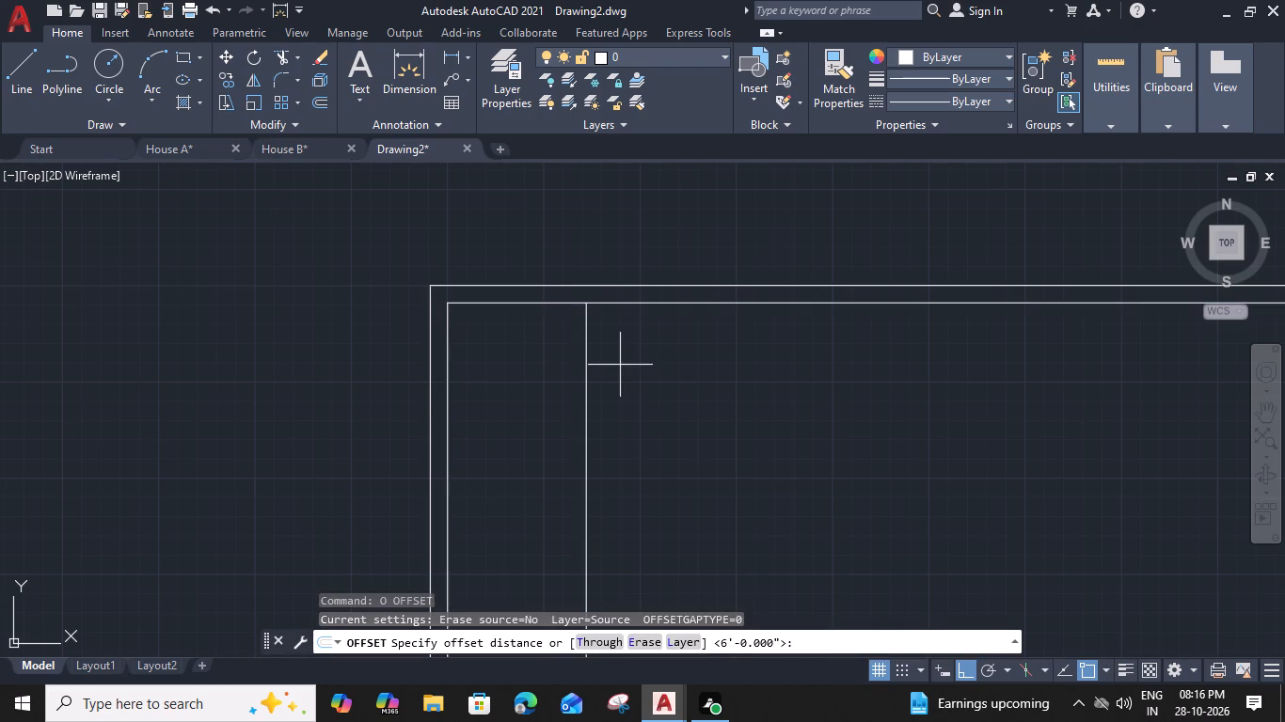
type("'")
key("space")
left_click_drag(624, 477, 627, 490)
middle_click_drag(632, 488, 629, 410)
key("Escape")
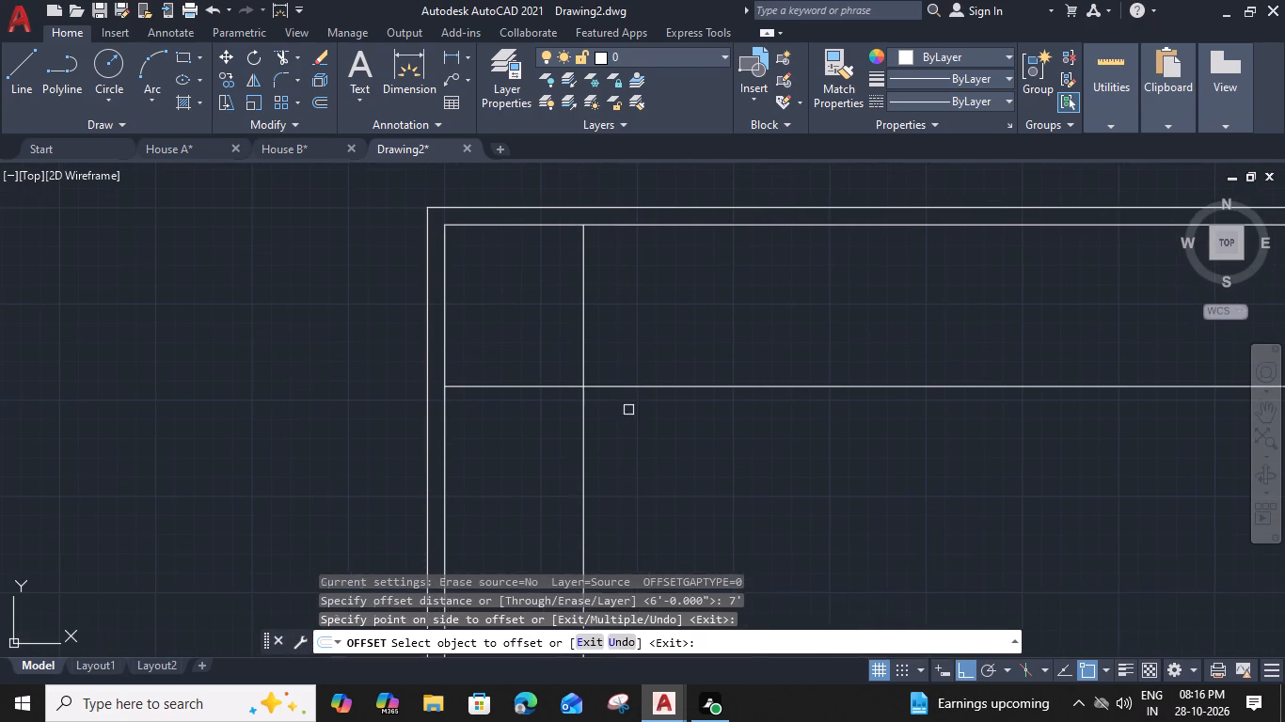
Offset the inner vertical line 6" to the right and the new horizontal line 6" downward to form the partition thicknesses.
left_click(580, 418)
type("O")
key("space")
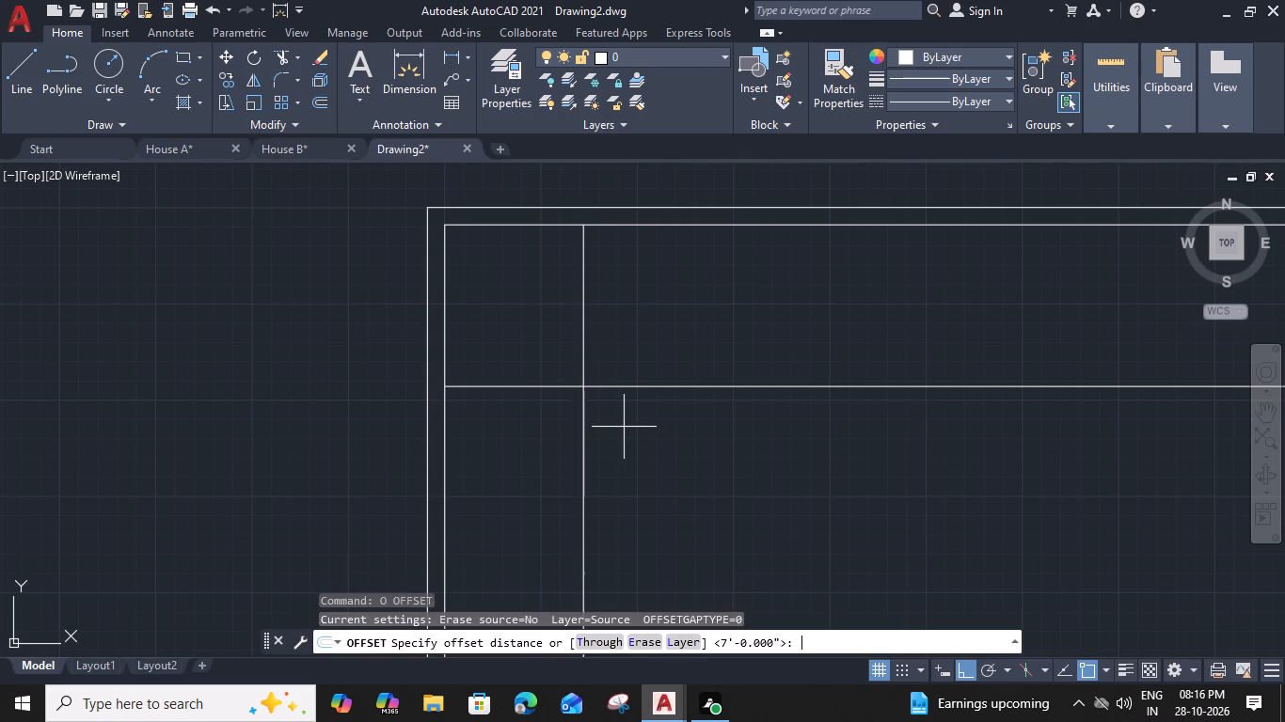
key("6")
key("shift+quotedbl")
key("Return")
left_click(666, 441)
left_click(687, 388)
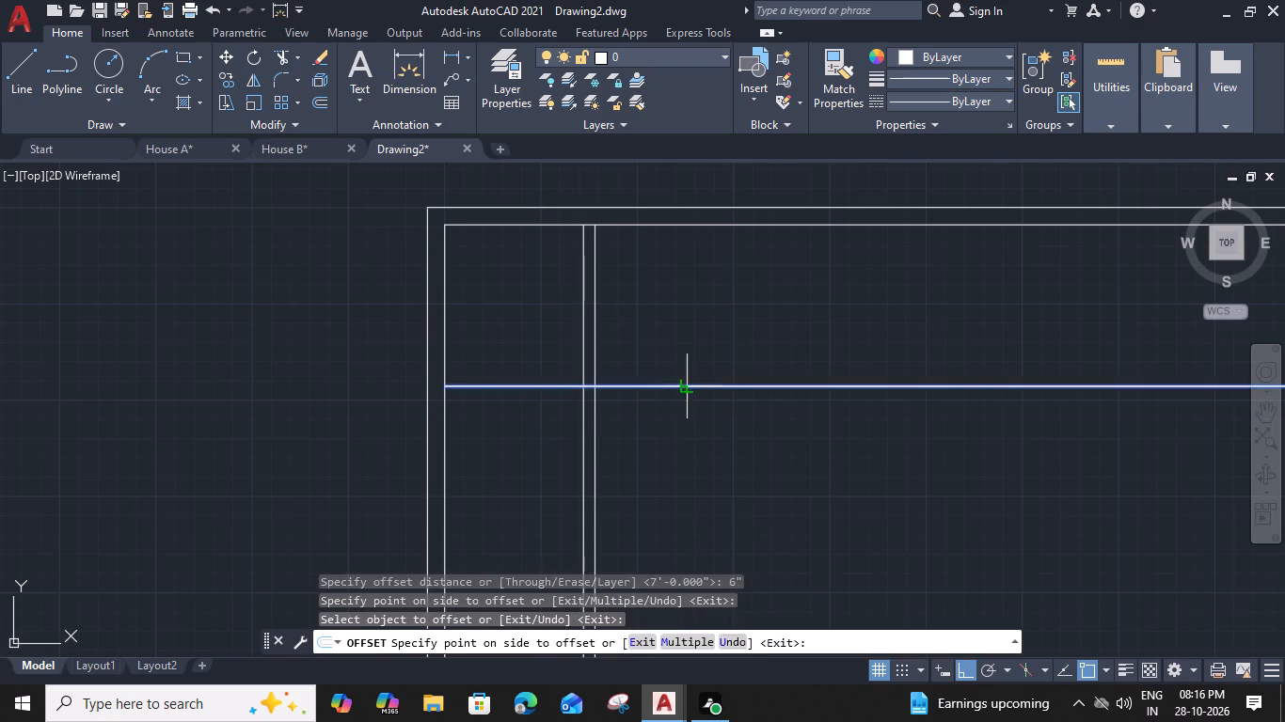
left_click(677, 433)
key("Escape")
Trim away the two horizontal partition lines to the right of the vertical partition.
type("TR")
key("space")
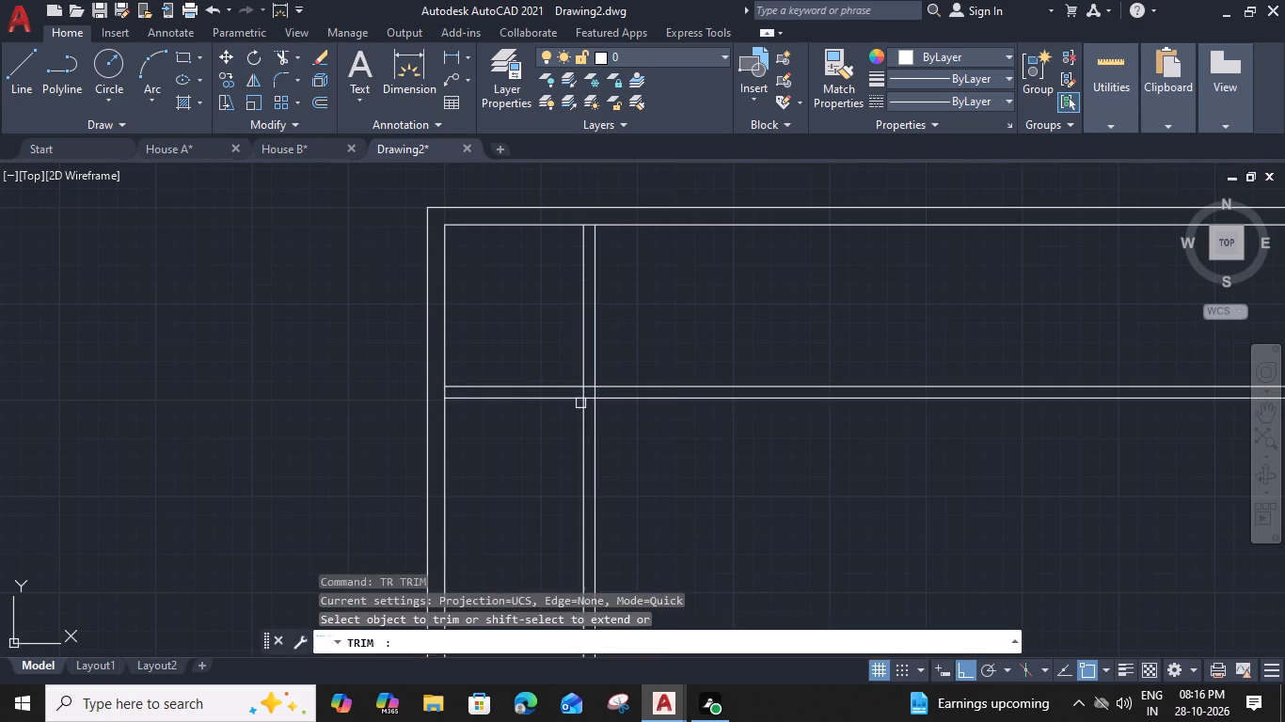
left_click_drag(642, 327, 641, 338)
left_click(608, 466)
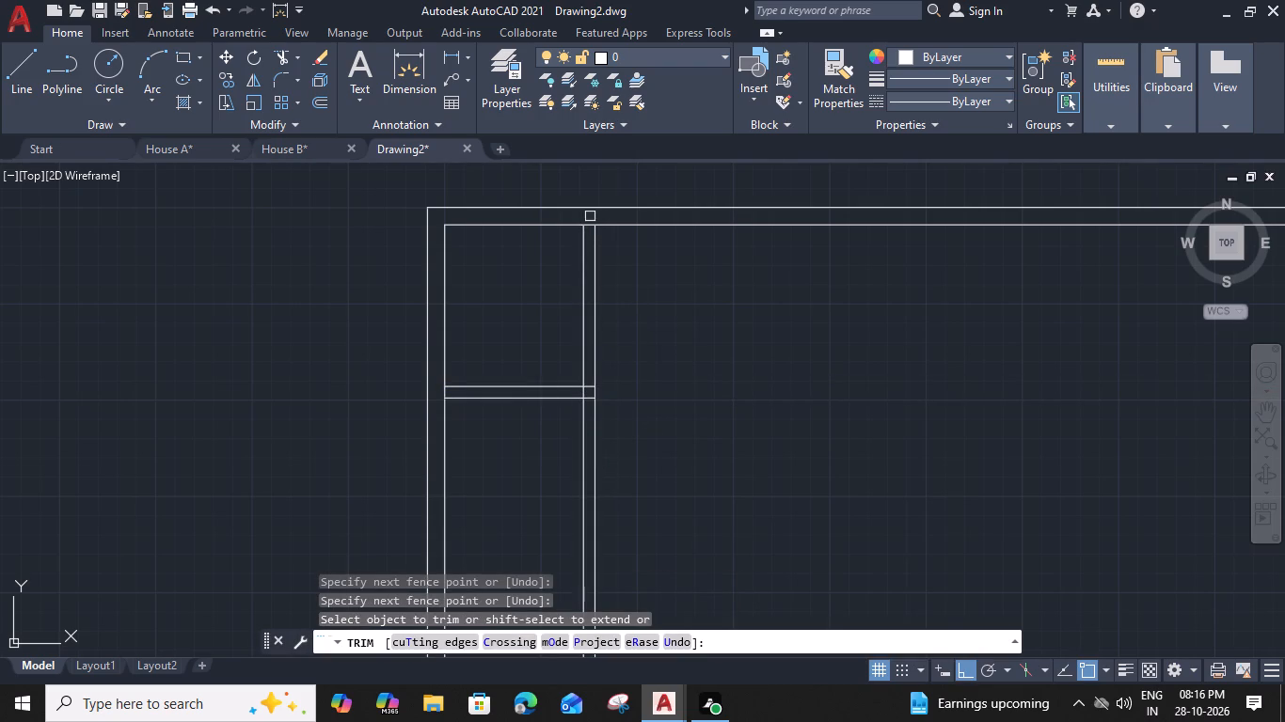
Trim the wall lines crossing the upper-left room's partition junctions at the top wall, vertical partition and left wall.
scroll(580, 223, "up", 1)
left_click(594, 226)
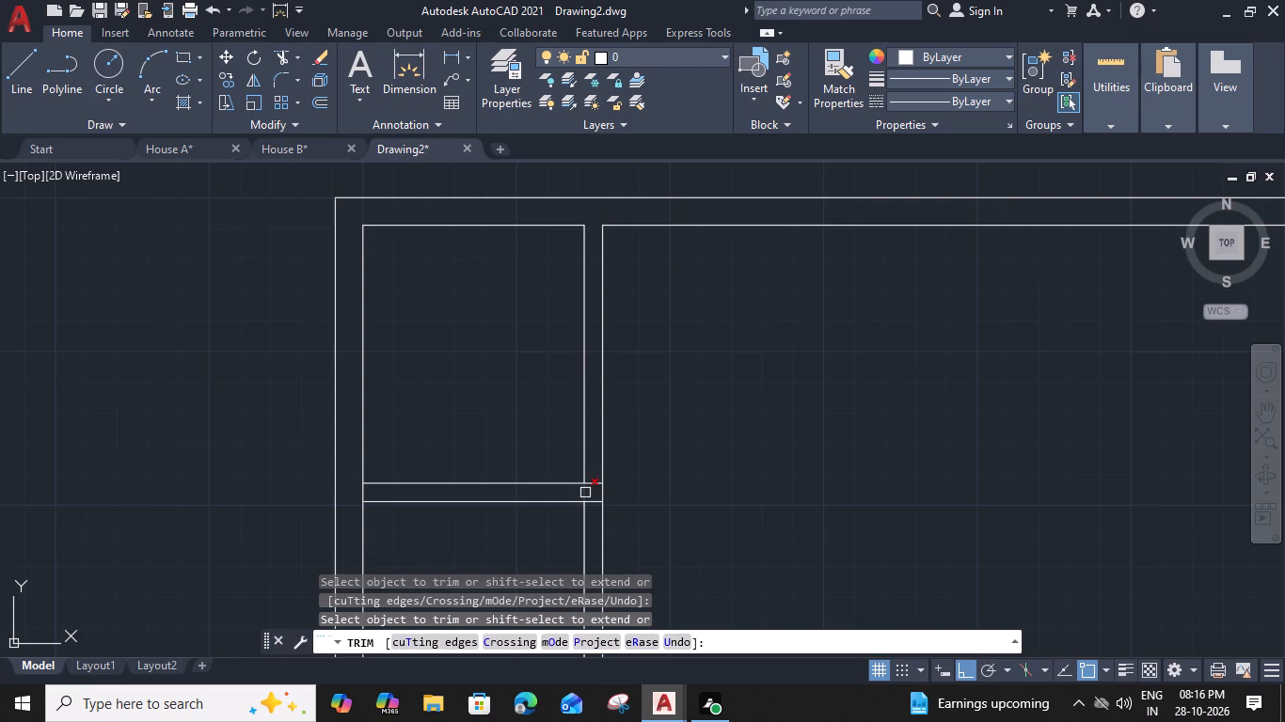
left_click(587, 490)
left_click(595, 482)
left_click(590, 502)
middle_click_drag(595, 490, 598, 463)
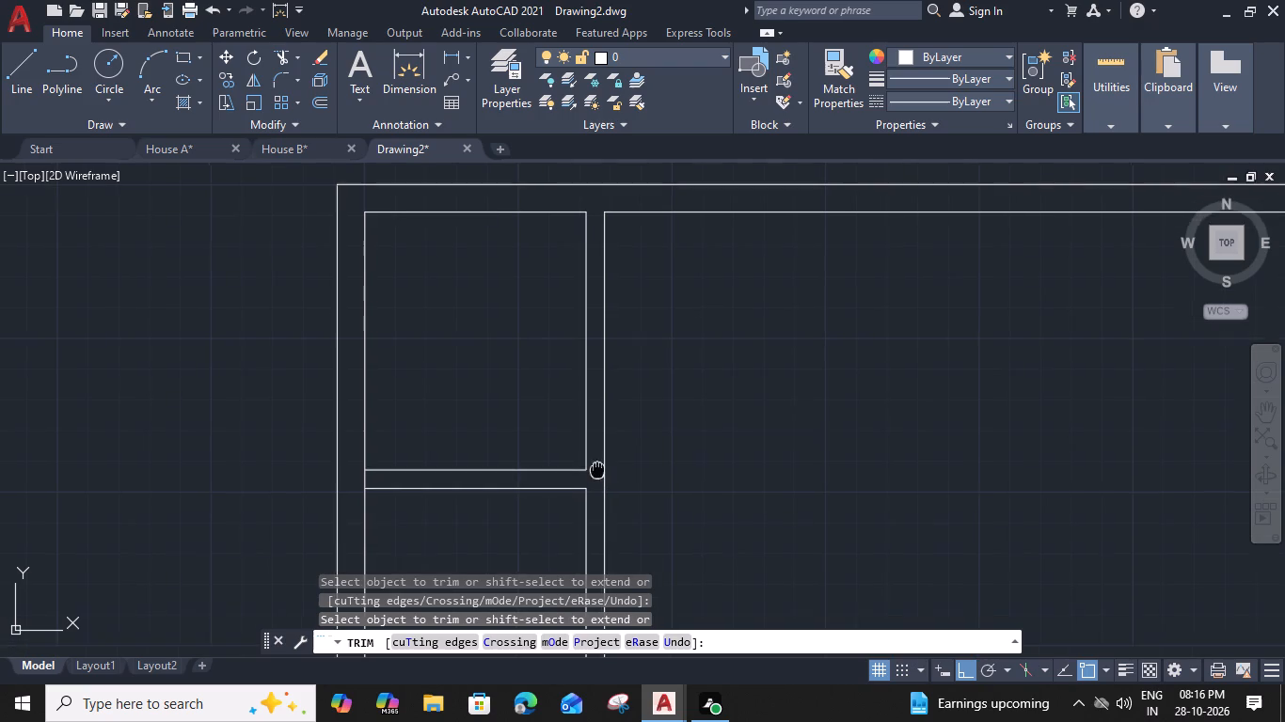
middle_click_drag(598, 463, 621, 348)
left_click(389, 351)
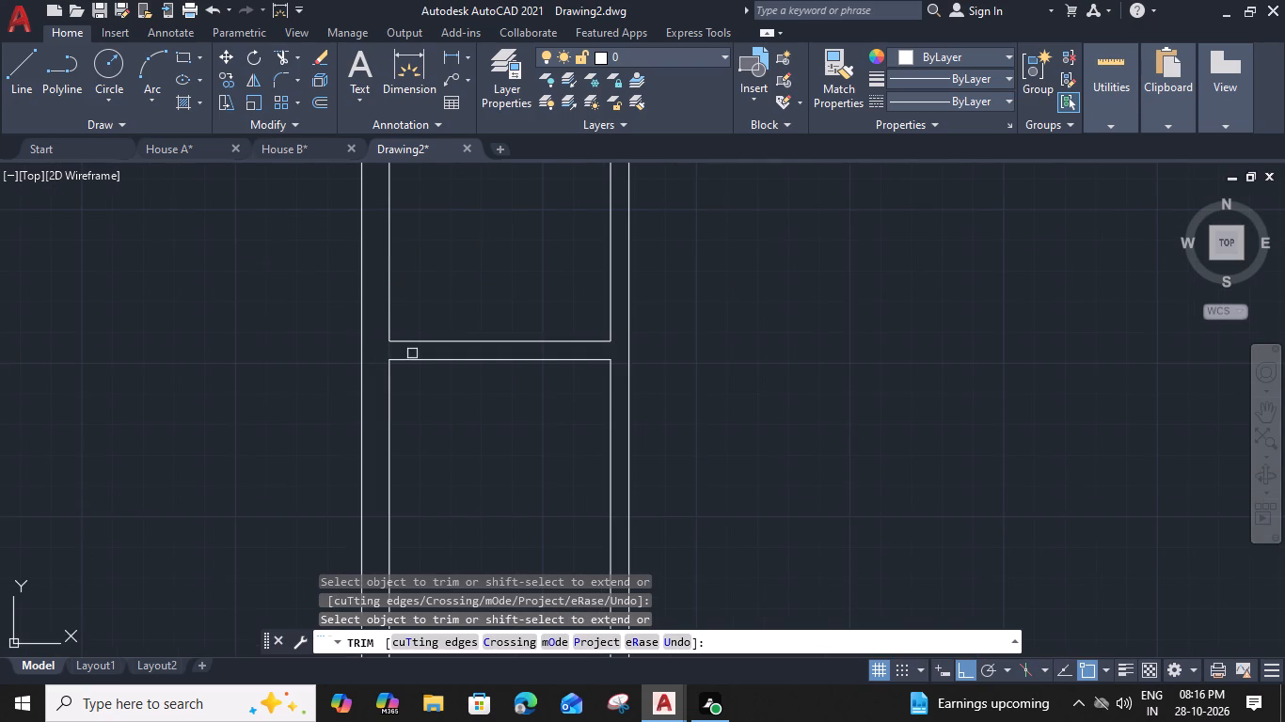
key("Escape")
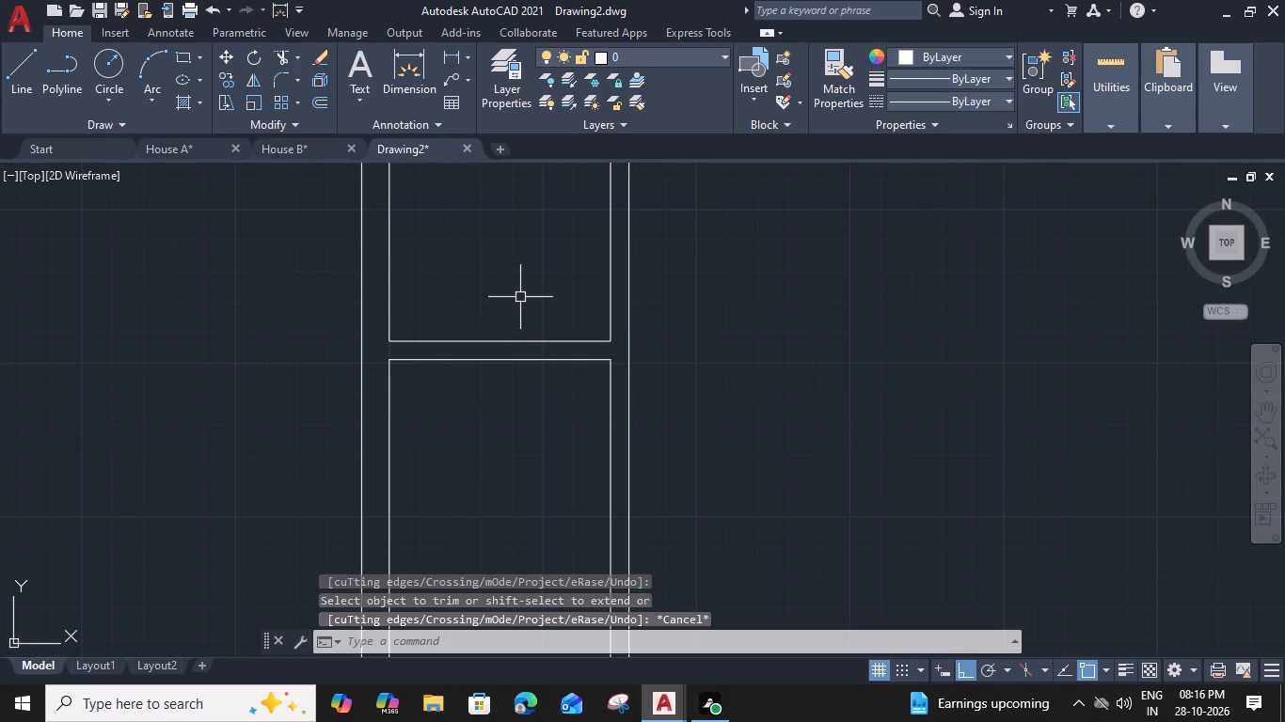
Measure the inside width and height of the upper-left room.
type("ME")
key("a")
key("space")
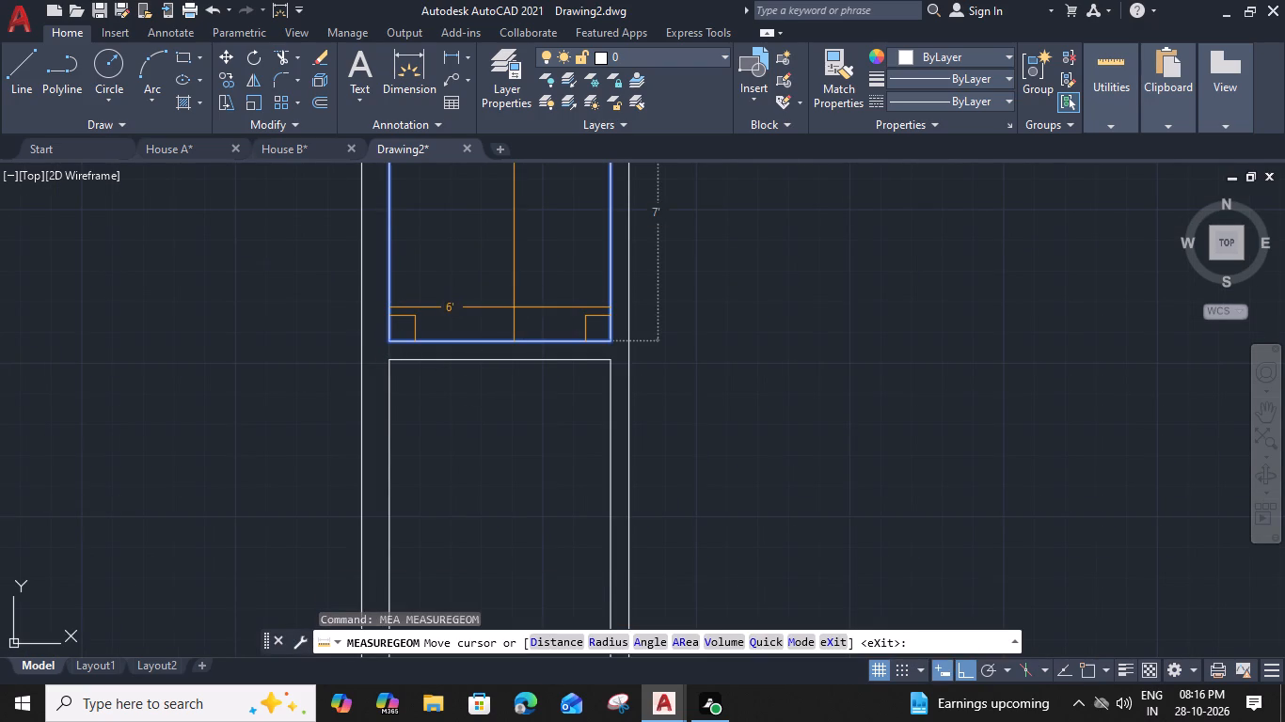
key("Escape")
Offset the lower line of the upper-left room's horizontal partition 5' downward.
left_click(505, 358)
type("O 5")
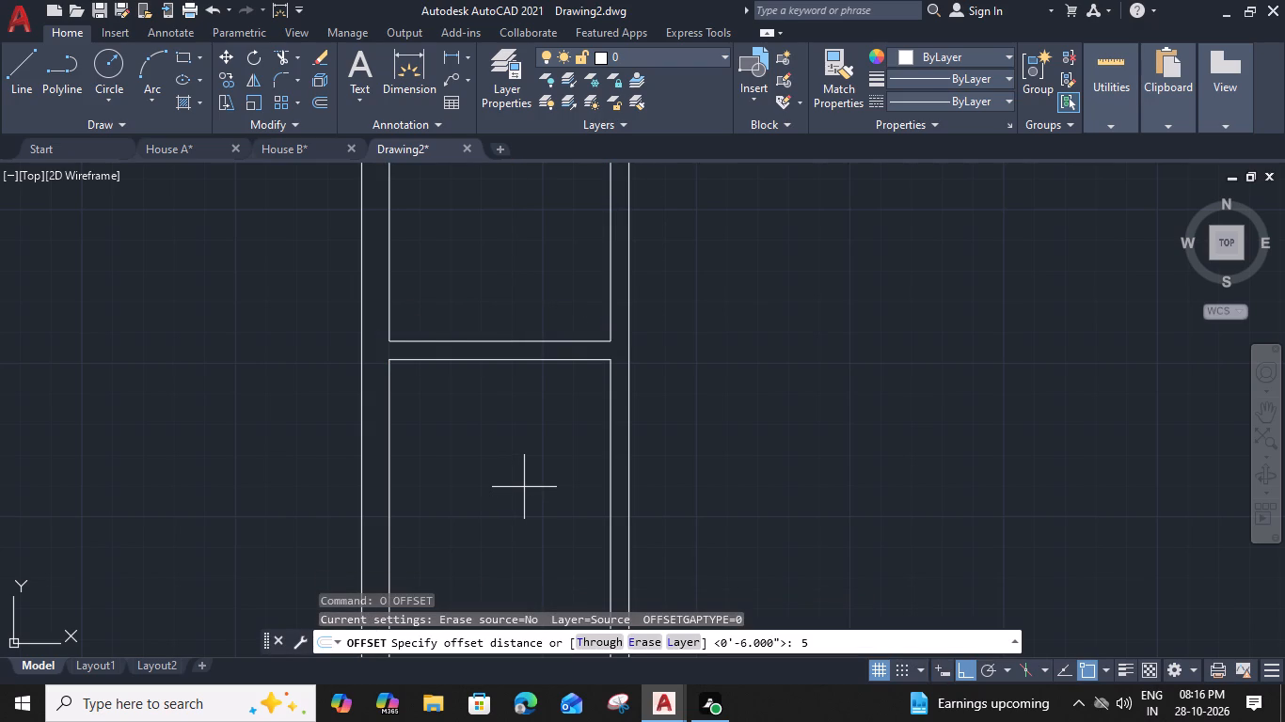
type("'")
key("space")
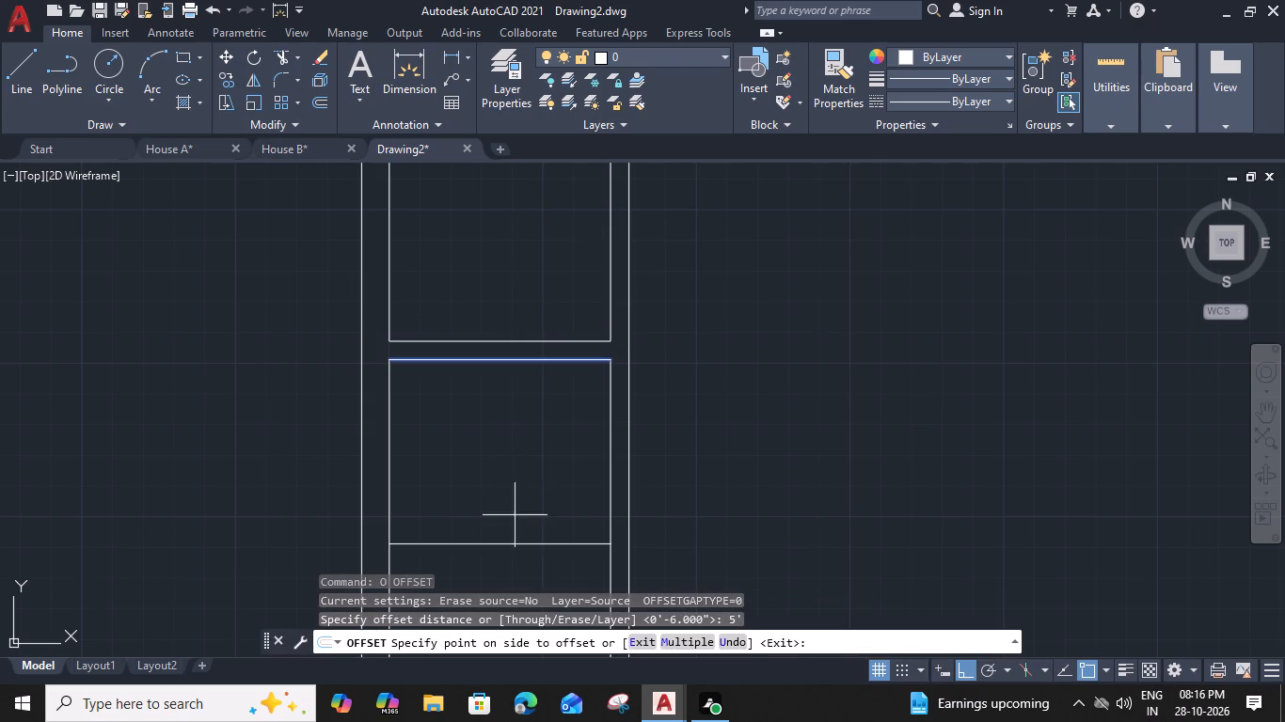
middle_click_drag(516, 510, 531, 404)
left_click(515, 494)
key("Escape")
Offset the new horizontal line 6" downward to form the second small room's lower partition.
left_click(536, 434)
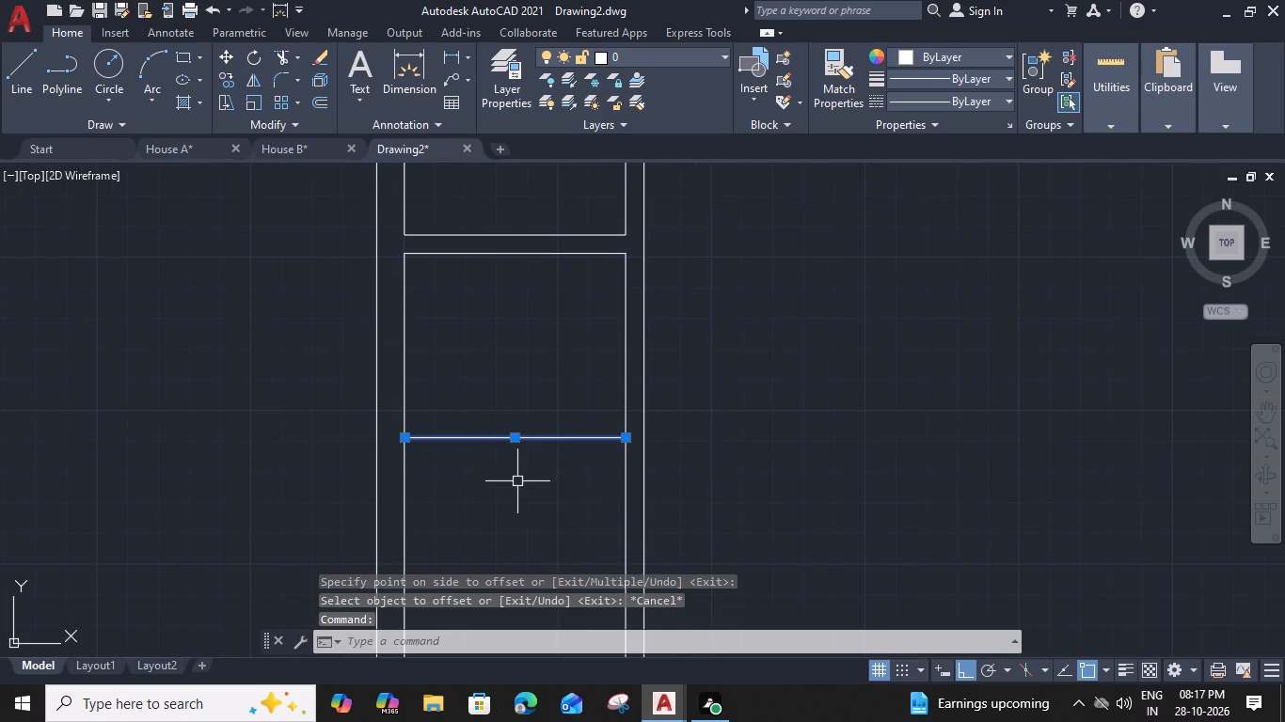
key("o")
key("space")
key("6")
key("shift+quotedbl")
key("Return")
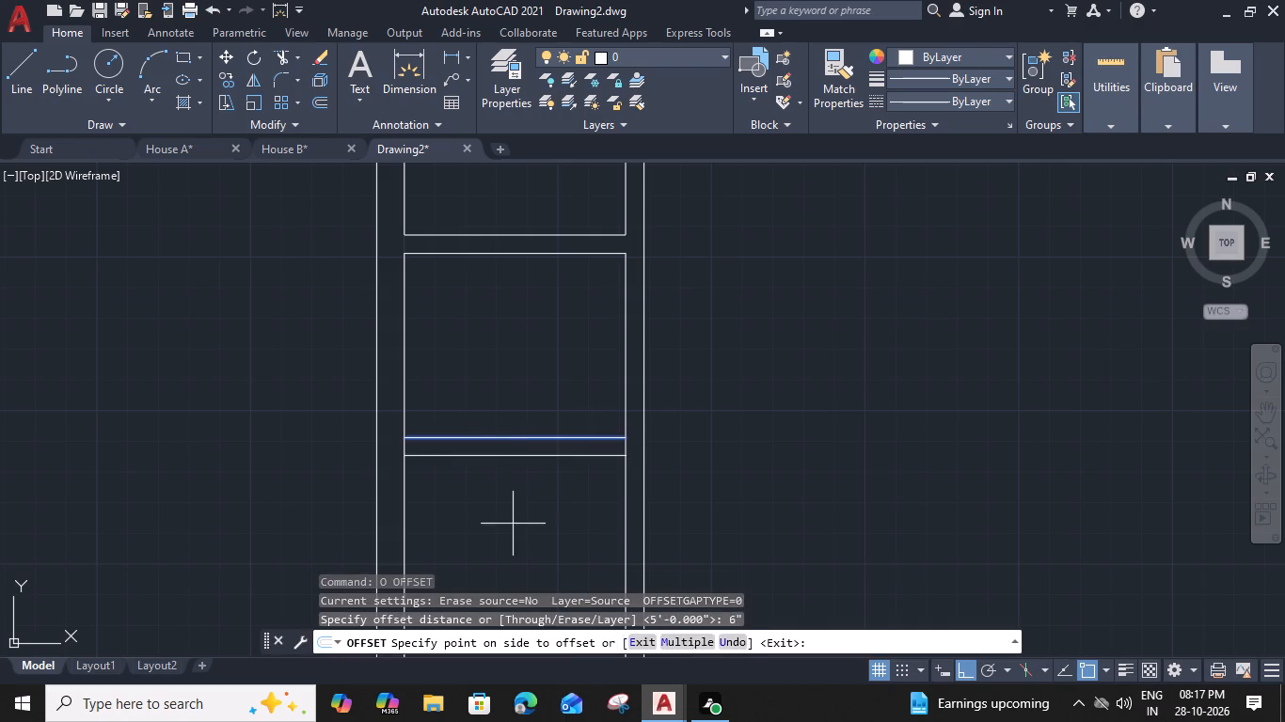
left_click(513, 525)
key("Escape")
middle_click_drag(533, 511, 540, 425)
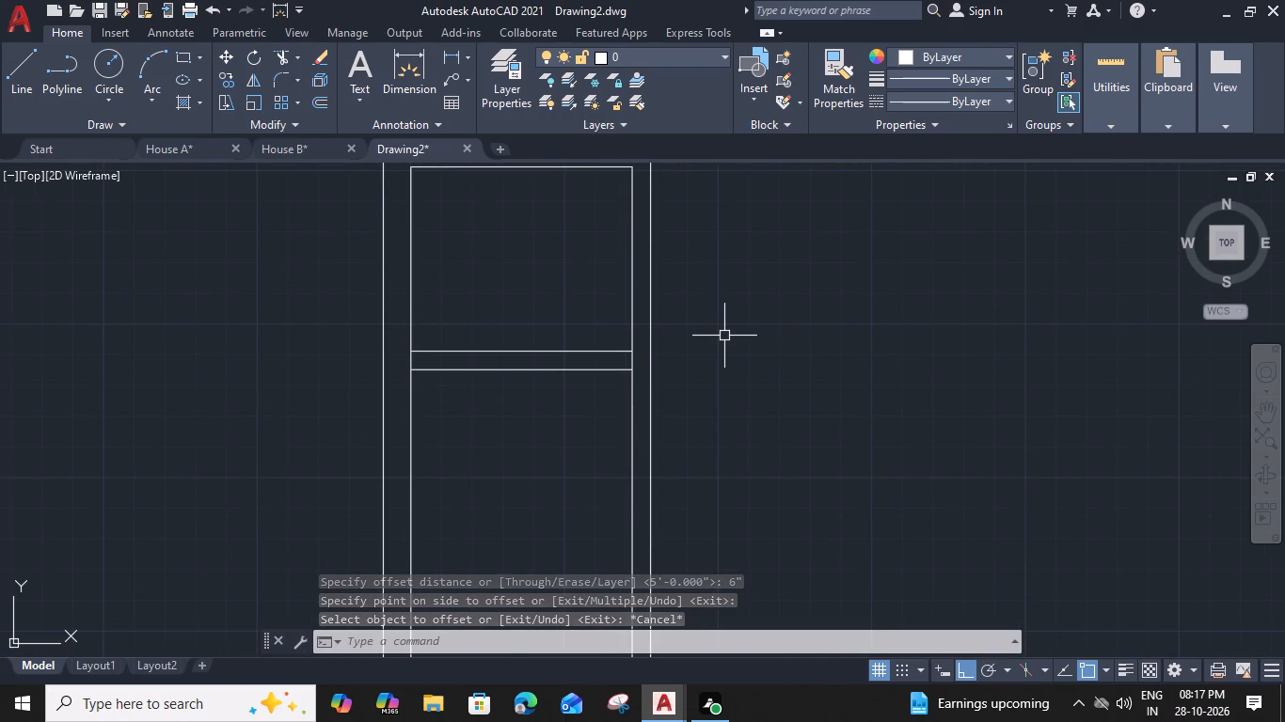
Offset the top wall's inner line to the right of the vertical partition 3' downward.
scroll(724, 336, "down", 1)
middle_click_drag(733, 341, 657, 447)
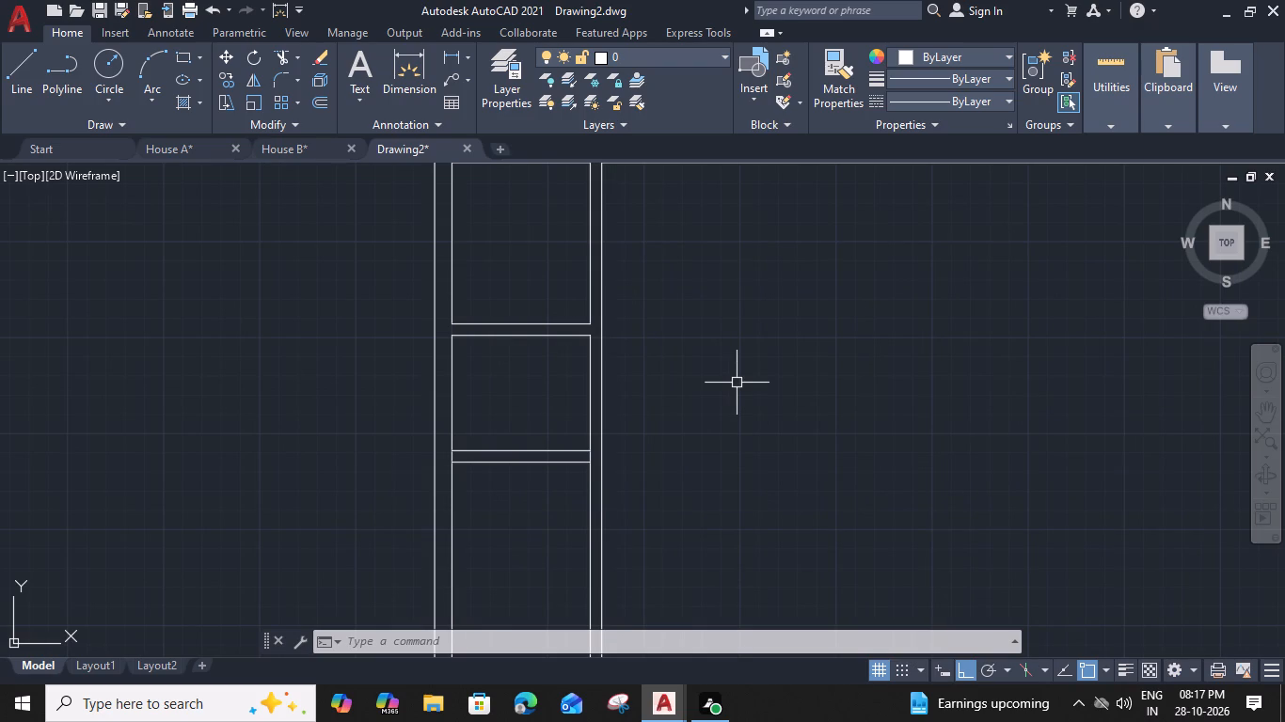
scroll(746, 378, "down", 1)
middle_click_drag(755, 381, 730, 449)
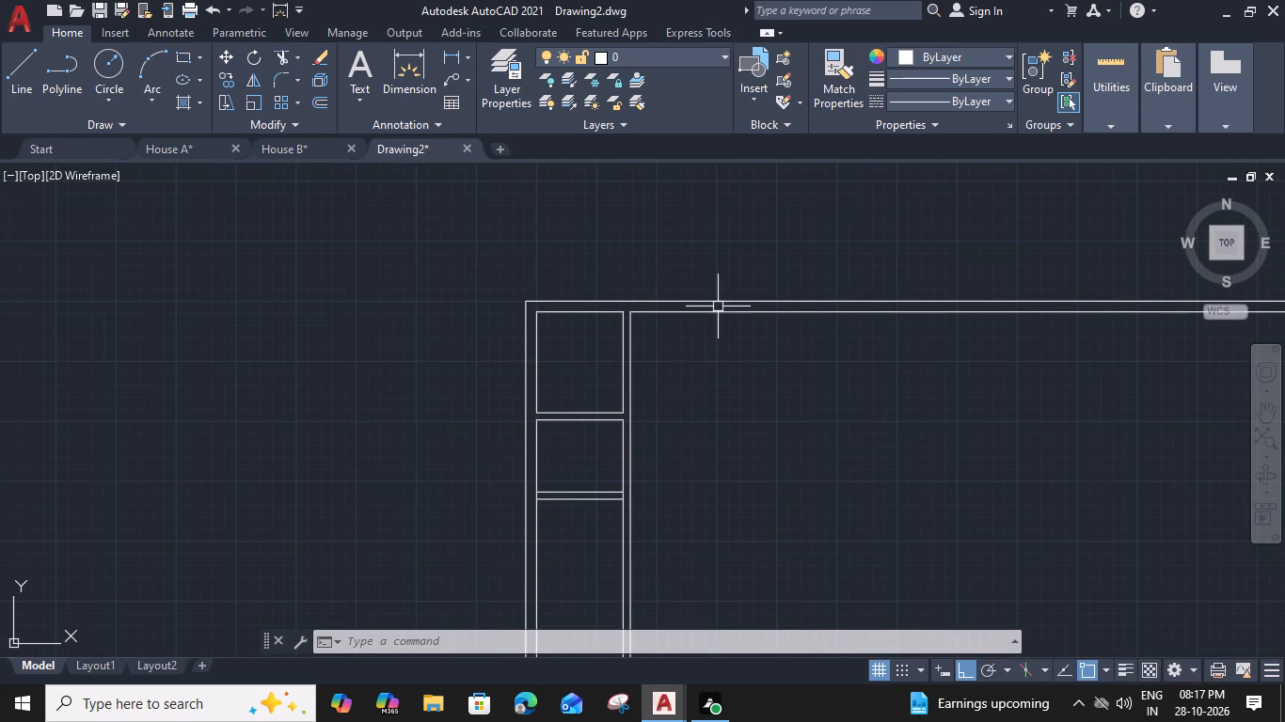
left_click(722, 316)
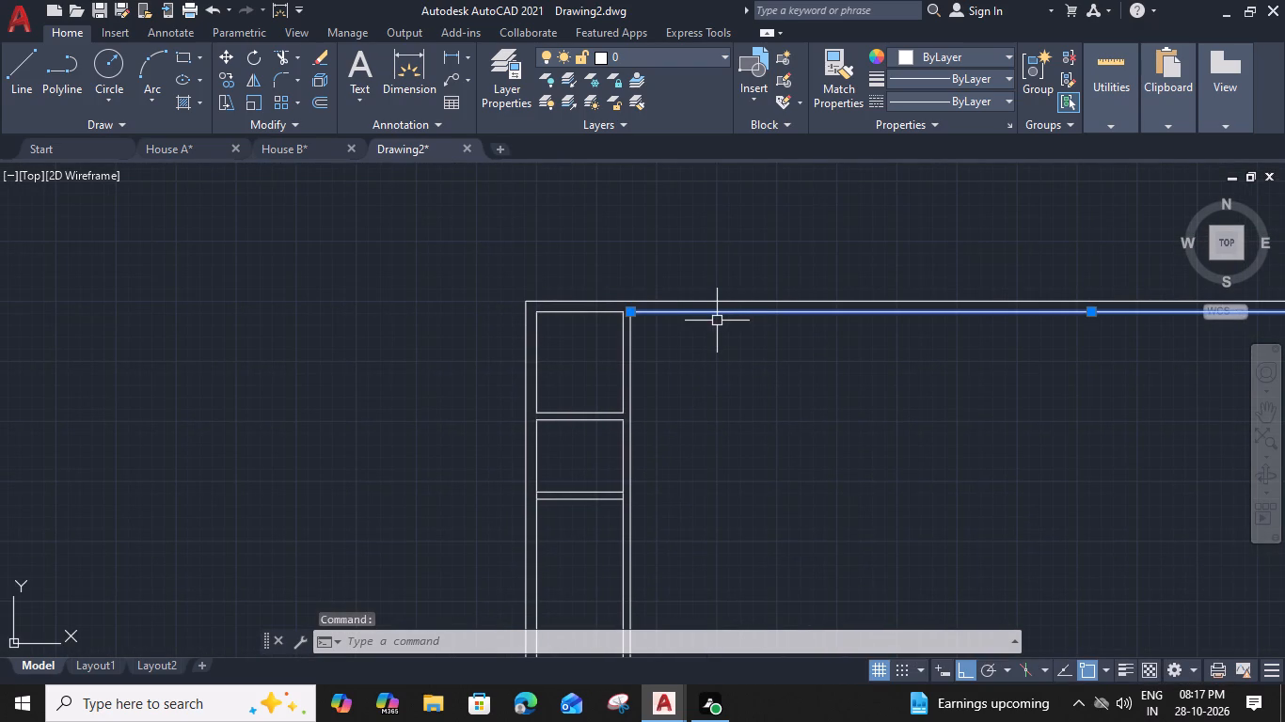
type("O")
key("space")
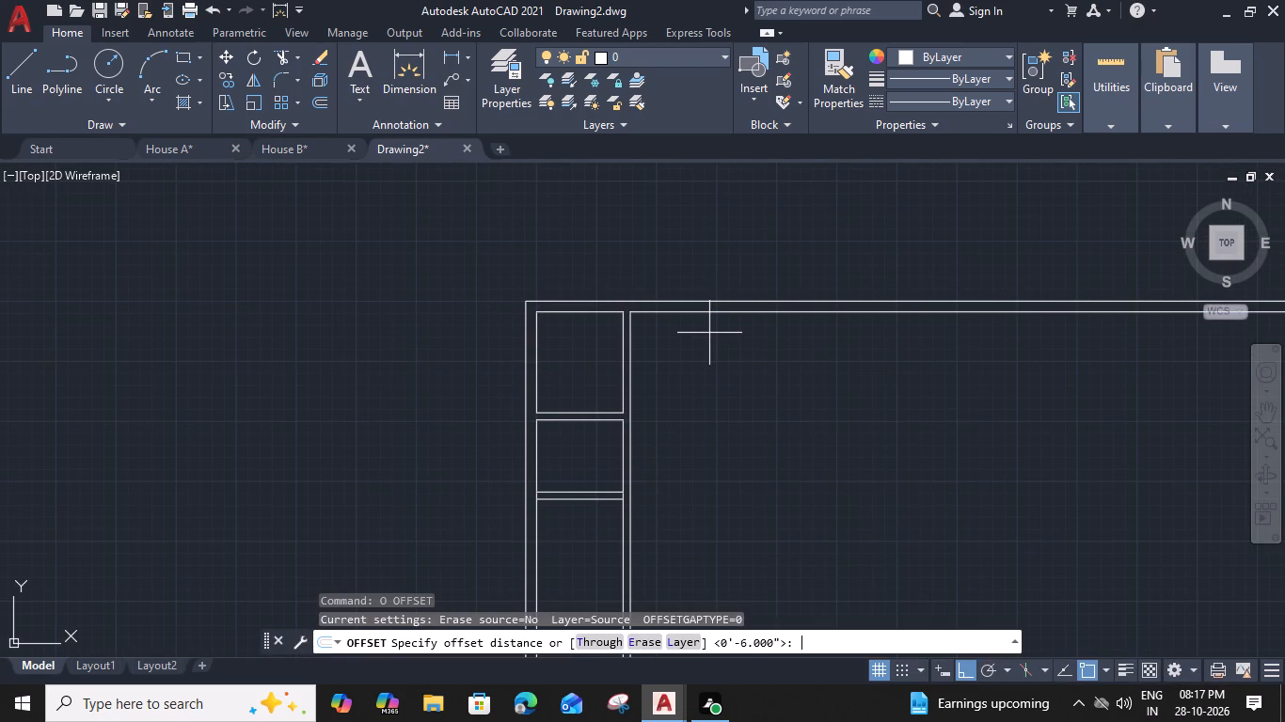
type("3'")
key("space")
left_click(692, 390)
key("Escape")
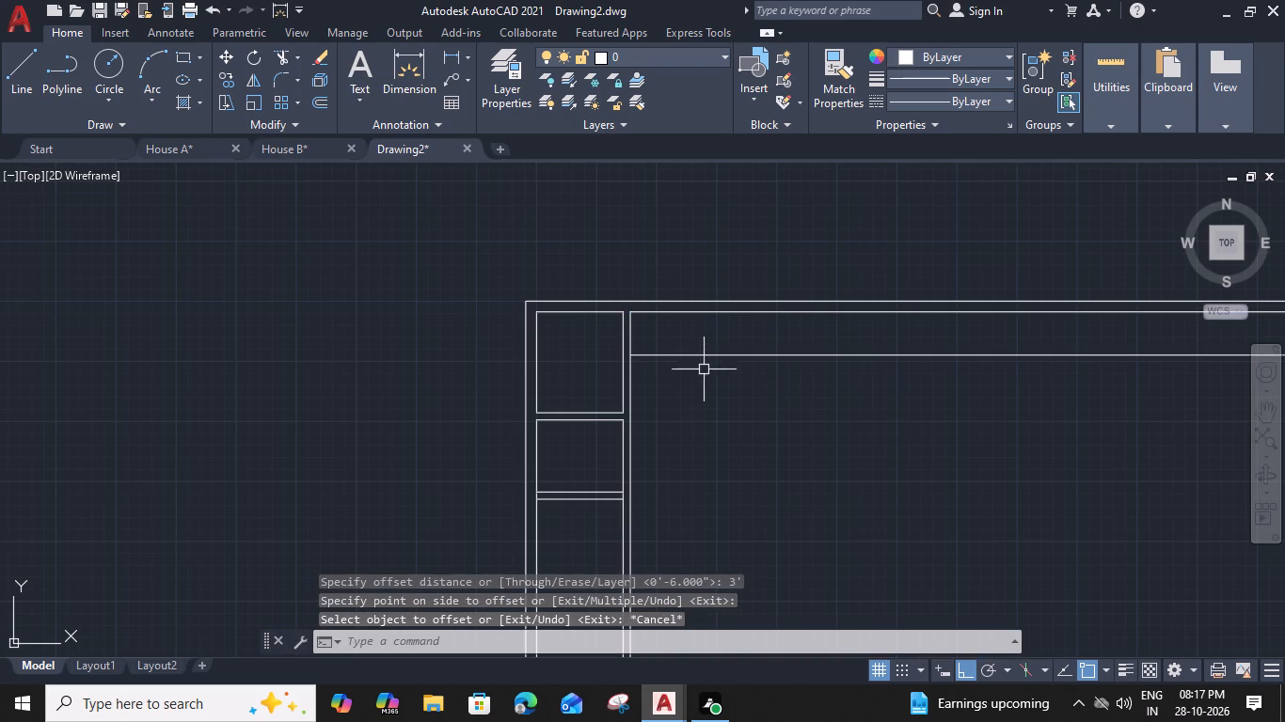
Offset the new long horizontal line 6" downward to form a partition along the 3' wide strip.
left_click(718, 355)
key("o")
key("space")
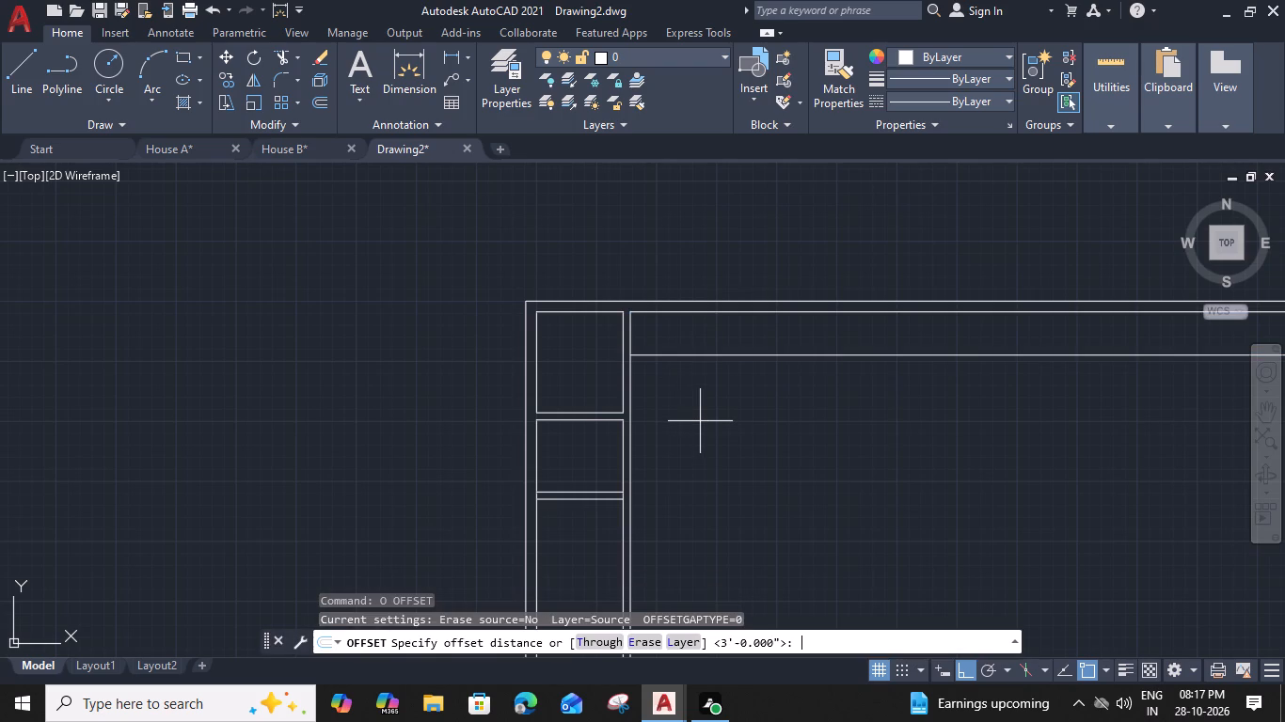
type("6")
key("shift+quotedbl")
key("Return")
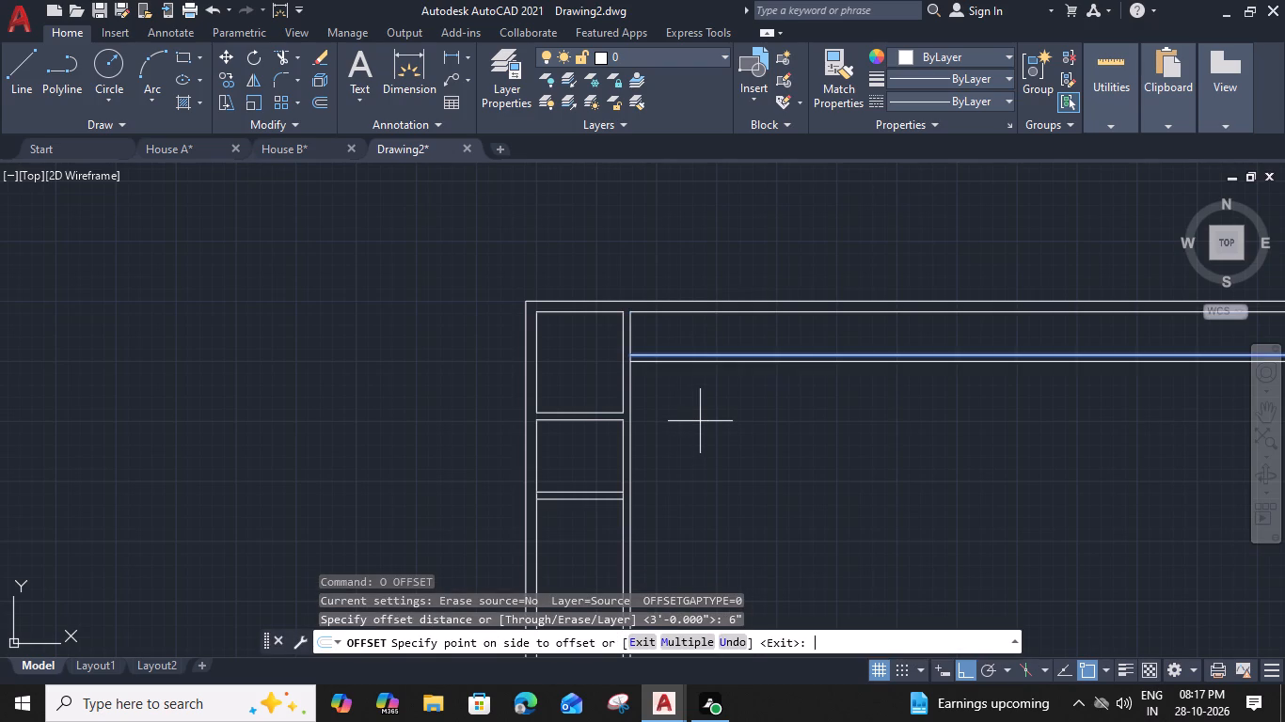
left_click(692, 447)
key("Escape")
Trim the vertical partition's right line between the two long horizontal partition lines to open their junction.
scroll(659, 333, "up", 2)
type("TR")
key("space")
left_click(584, 390)
key("Escape")
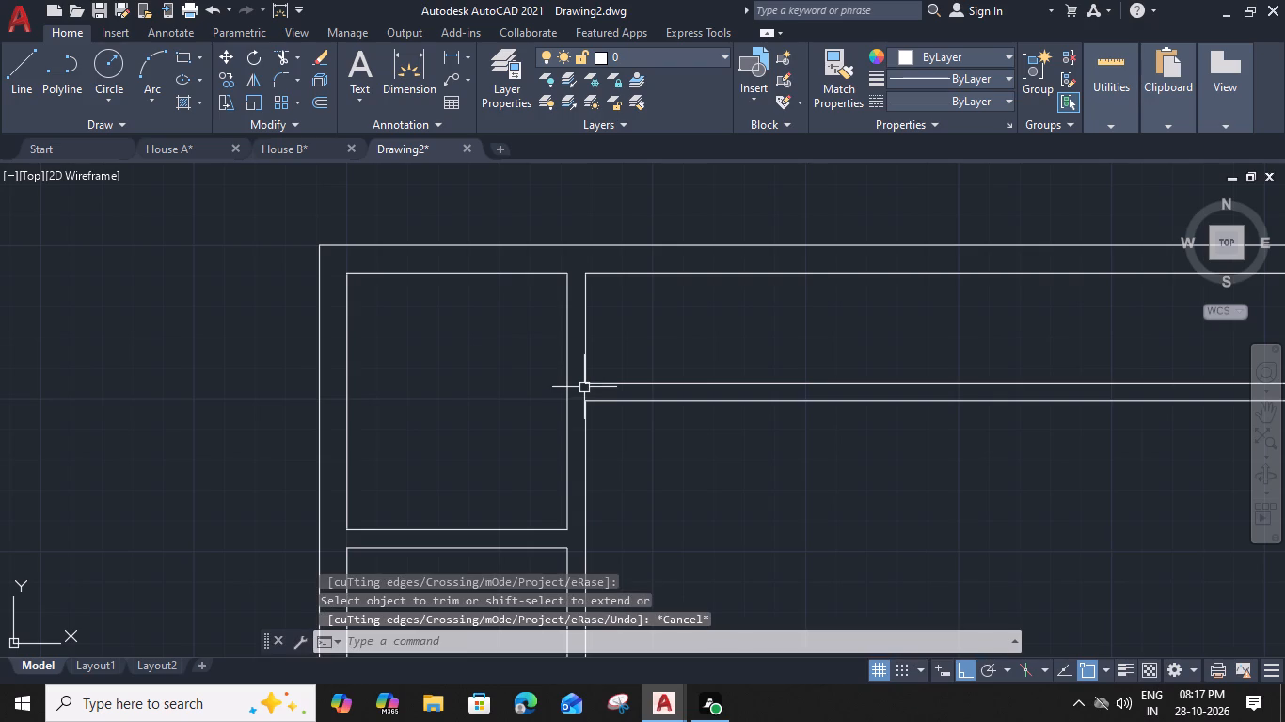
middle_click_drag(636, 380, 572, 322)
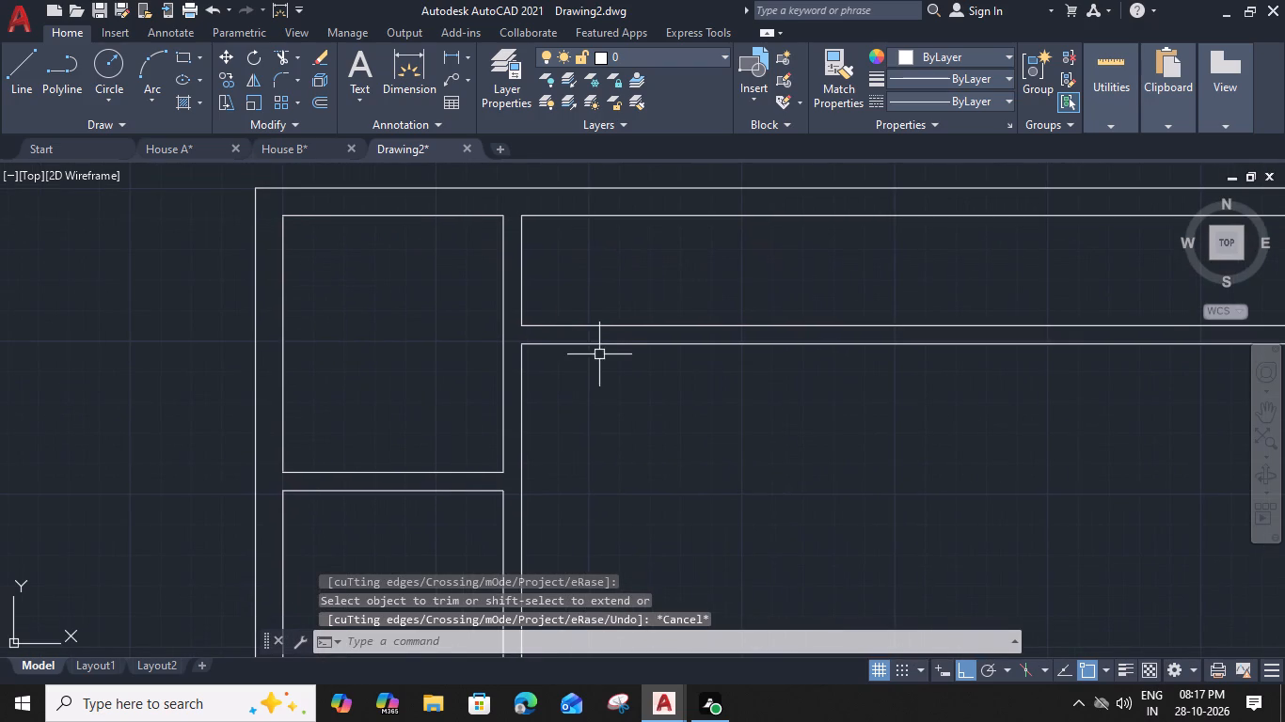
Offset the lower line of the long horizontal partition 12' downward.
left_click(608, 345)
type("O")
key("space")
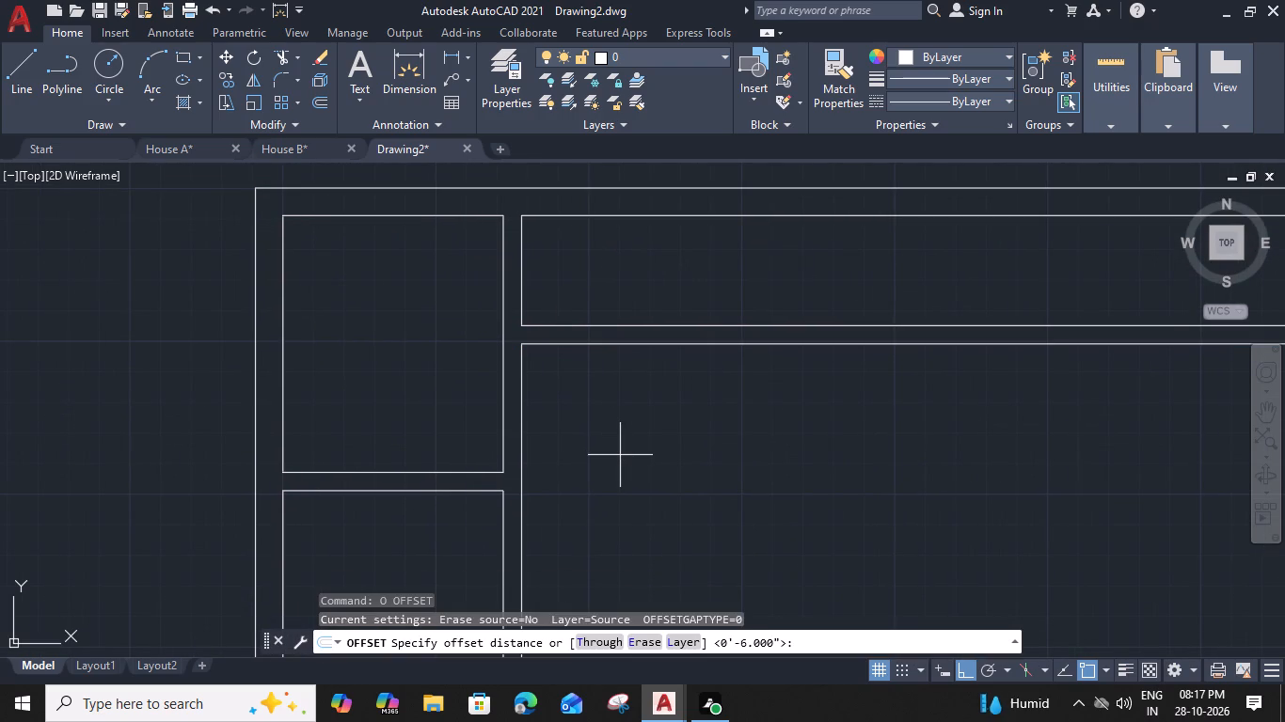
type("12")
key("apostrophe")
key("space")
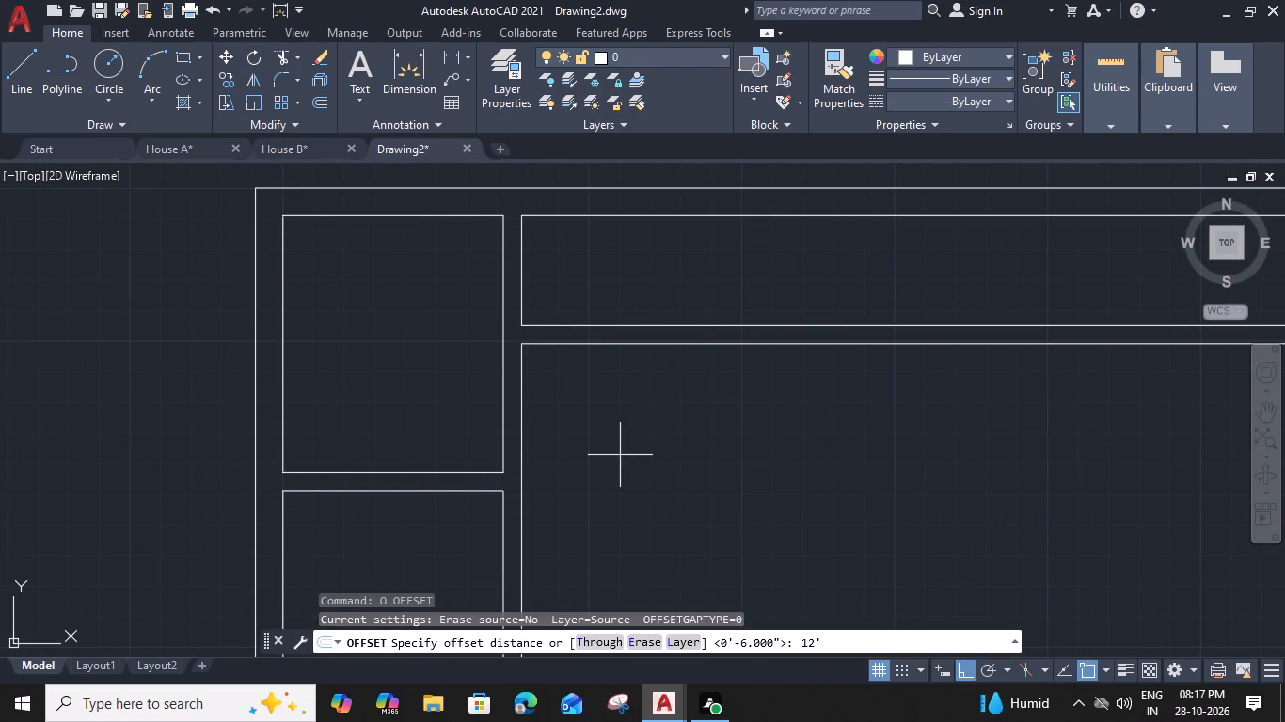
scroll(667, 494, "down", 2)
middle_click_drag(638, 392, 617, 329)
left_click(632, 454)
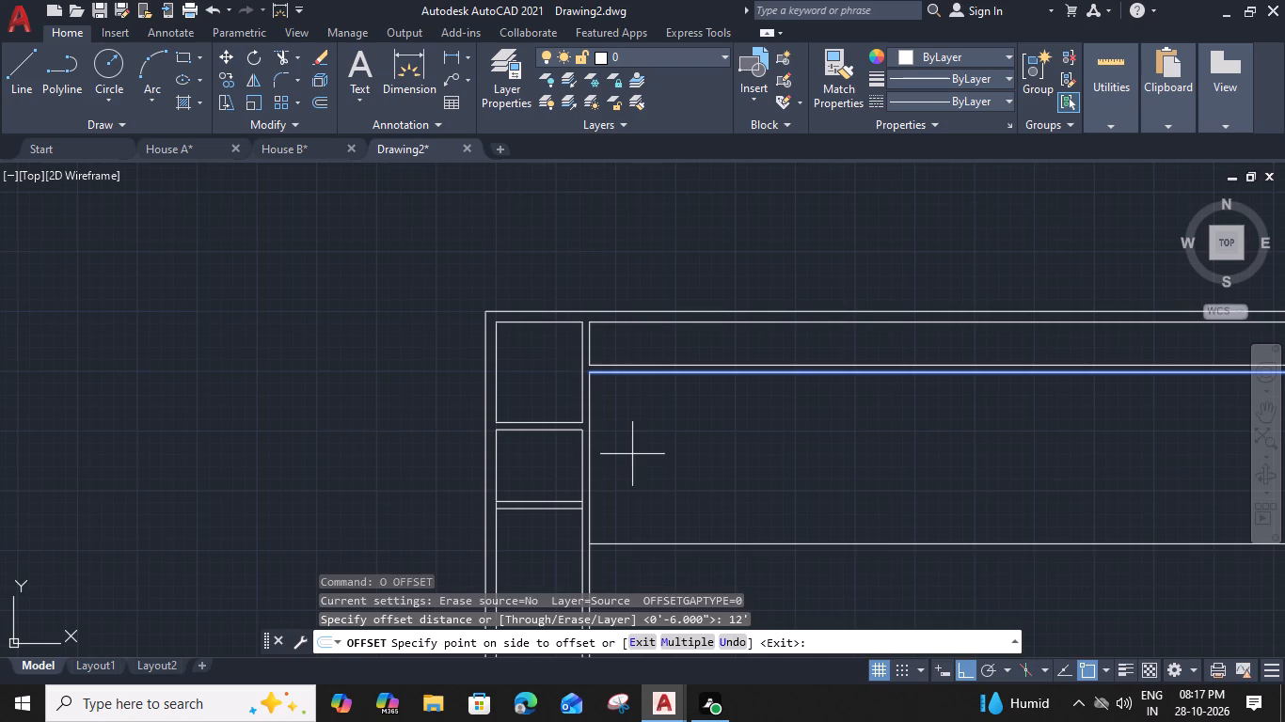
middle_click_drag(673, 511, 621, 416)
left_click(647, 485)
key("Escape")
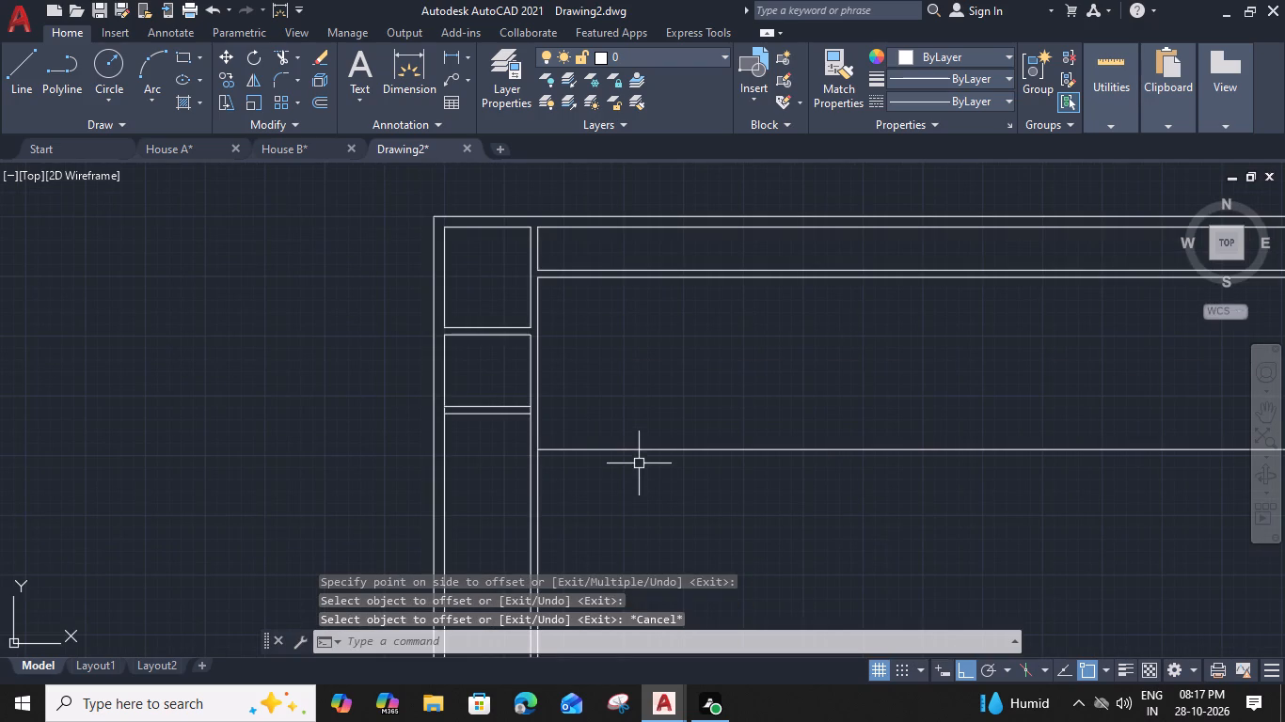
Offset the new long horizontal line 6" downward to form the large room's lower wall.
left_click(645, 447)
key("o")
key("space")
key("6")
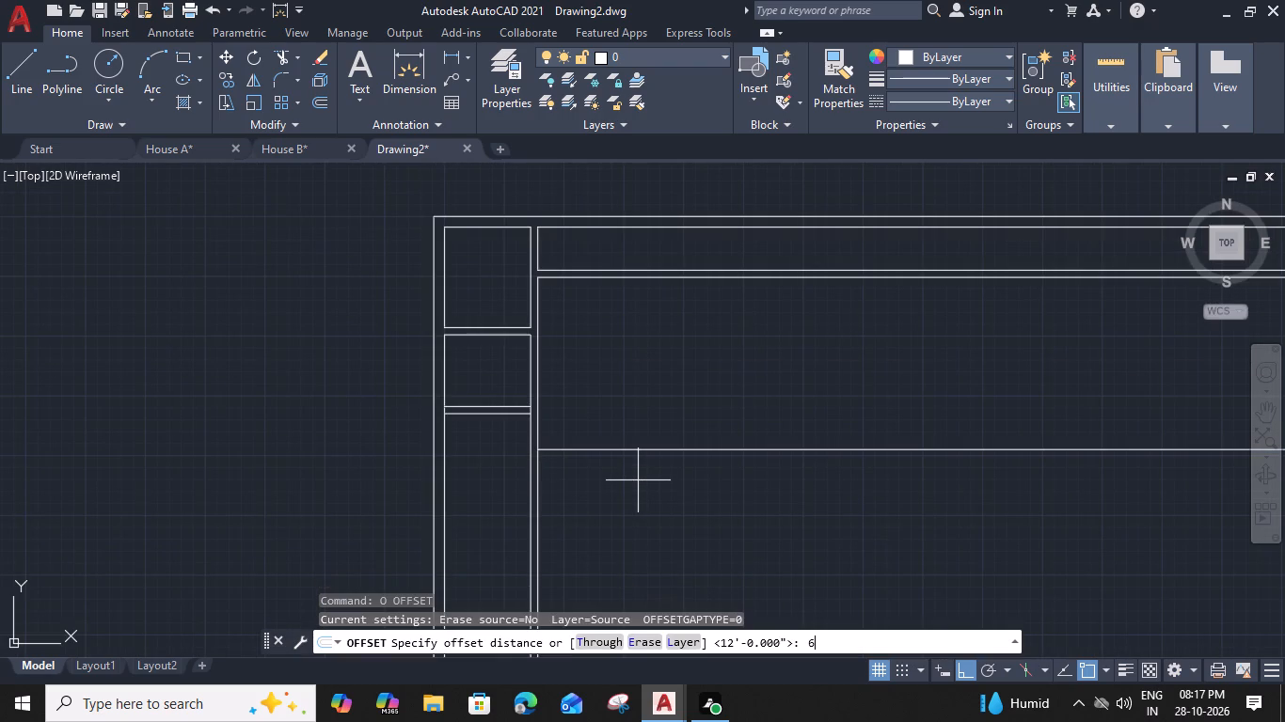
key("shift+quotedbl")
key("Return")
left_click(630, 502)
key("Escape")
Trim the vertical partition's right line where it meets the large room's lower wall.
type("TR")
key("space")
scroll(549, 460, "up", 3)
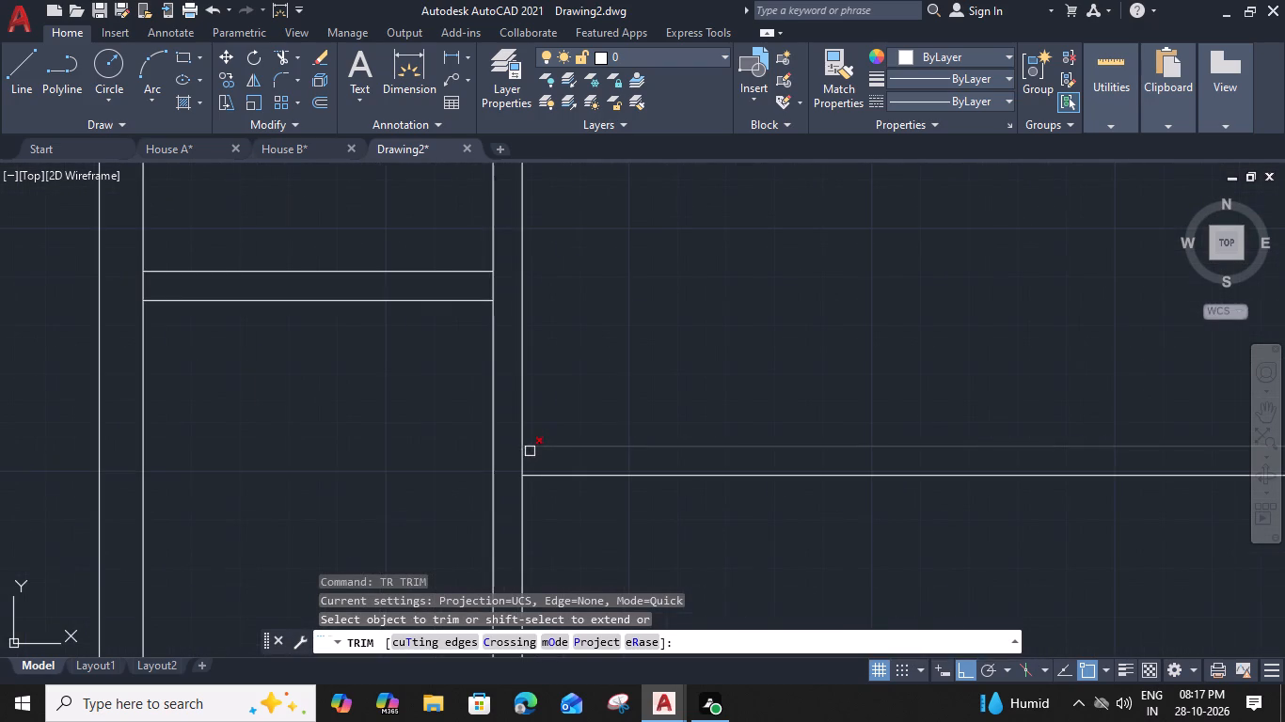
left_click(525, 460)
Extend the lower line of the large room's lower wall leftward across the partition to the left outer wall's inner line.
scroll(539, 466, "down", 1)
left_click(563, 472, "shift")
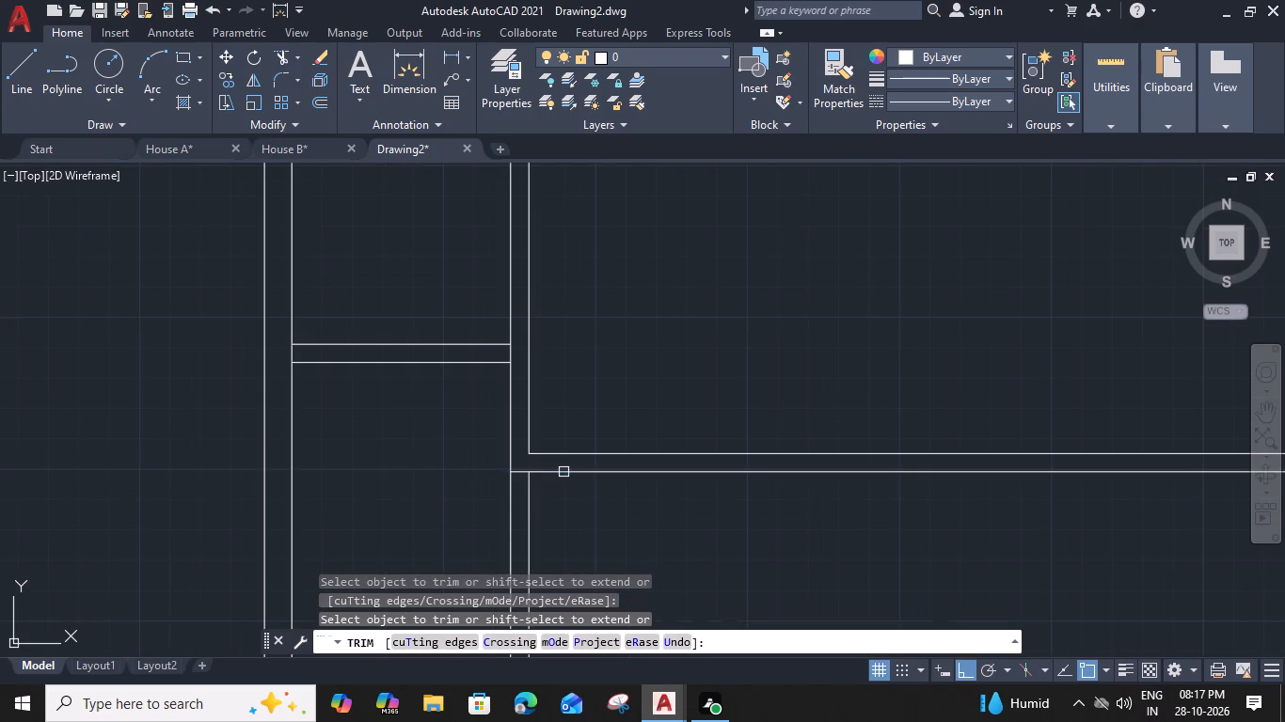
left_click(554, 473, "shift")
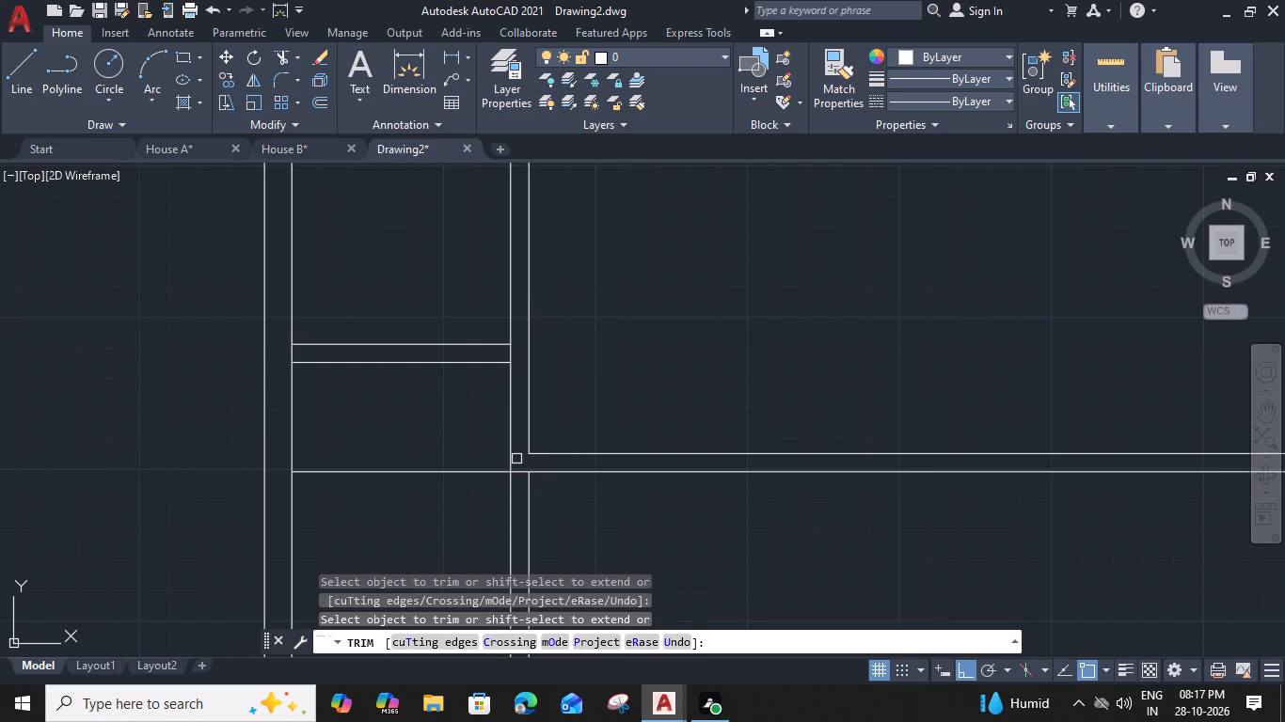
Trim the vertical partition's left line and the left outer wall's inner line between the short horizontal partition's two lines.
left_click(508, 353)
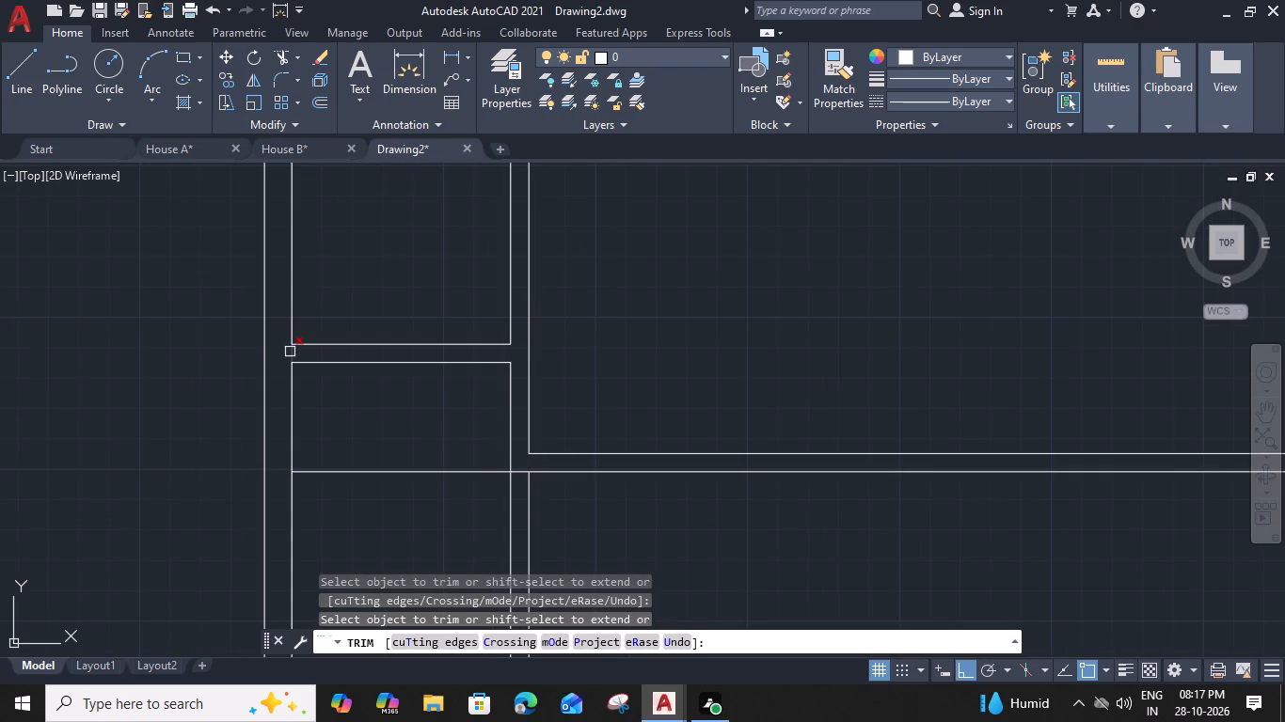
left_click(290, 352)
Trim away both vertical partition lines below the large room's lower wall.
middle_click_drag(404, 416, 405, 372)
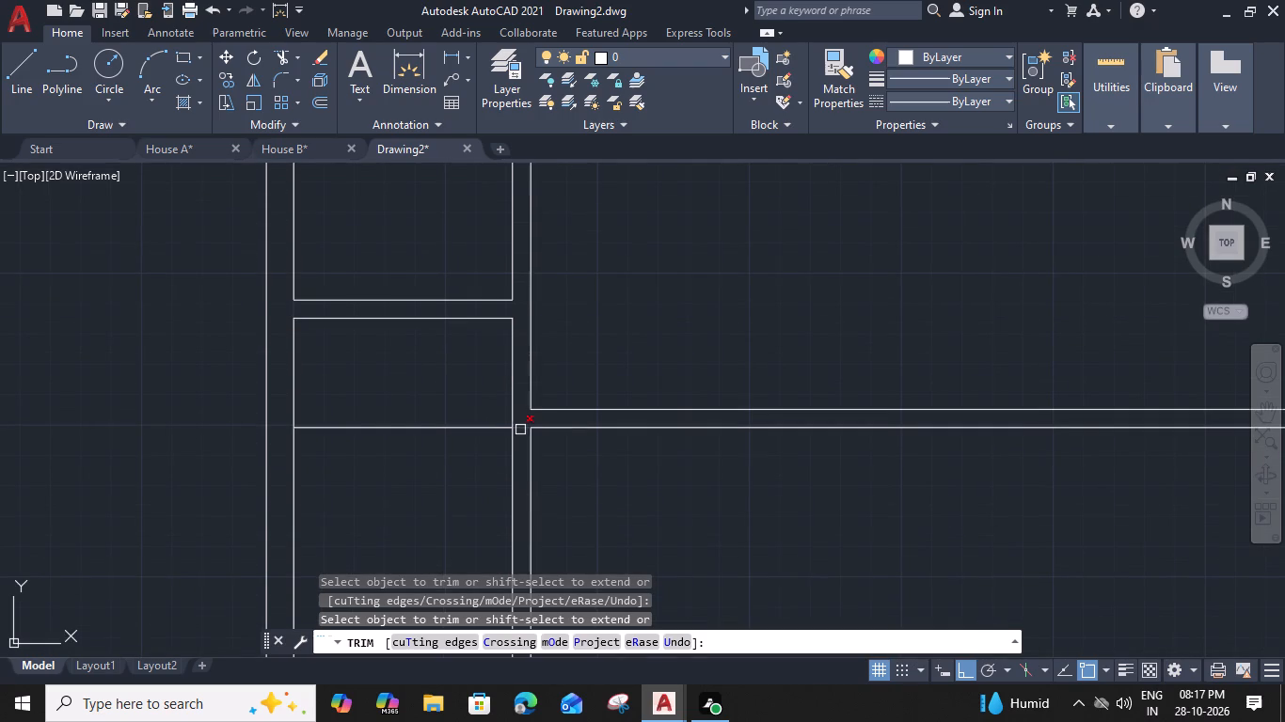
left_click_drag(557, 463, 532, 461)
left_click(455, 458)
key("Escape")
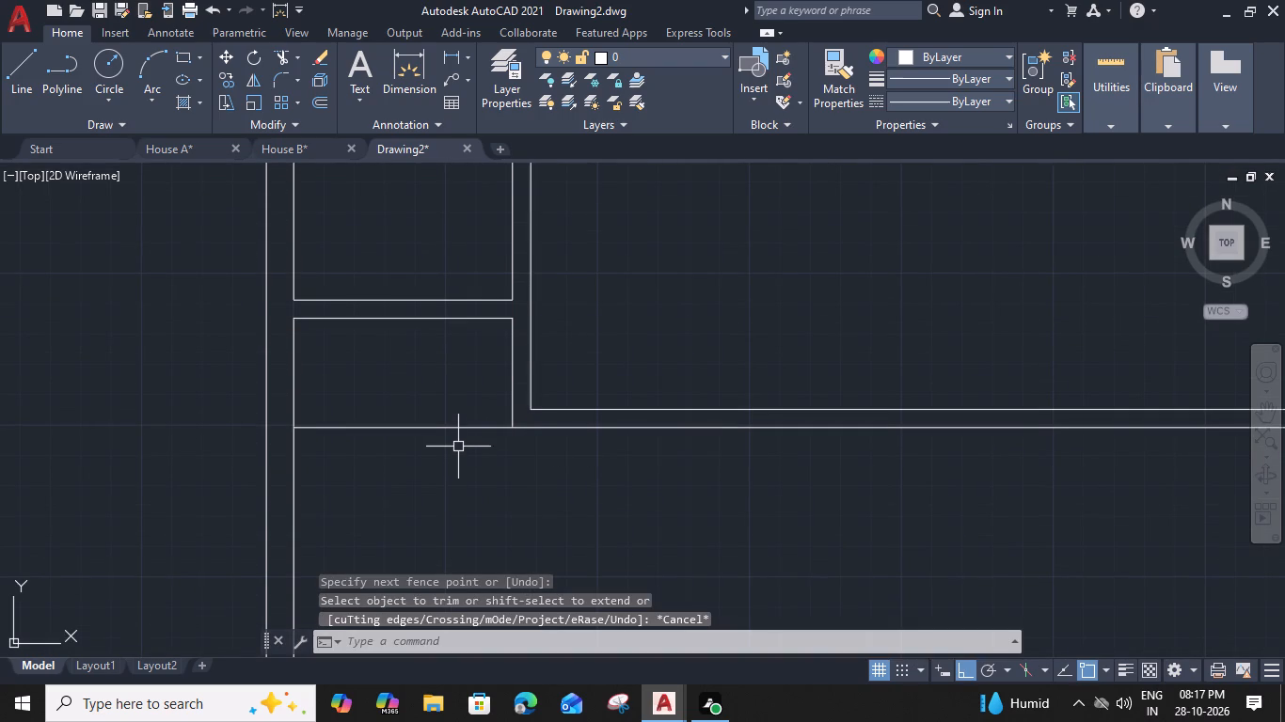
Extend the upper line of the large room's lower wall leftward to the left outer wall's inner line.
type("EX")
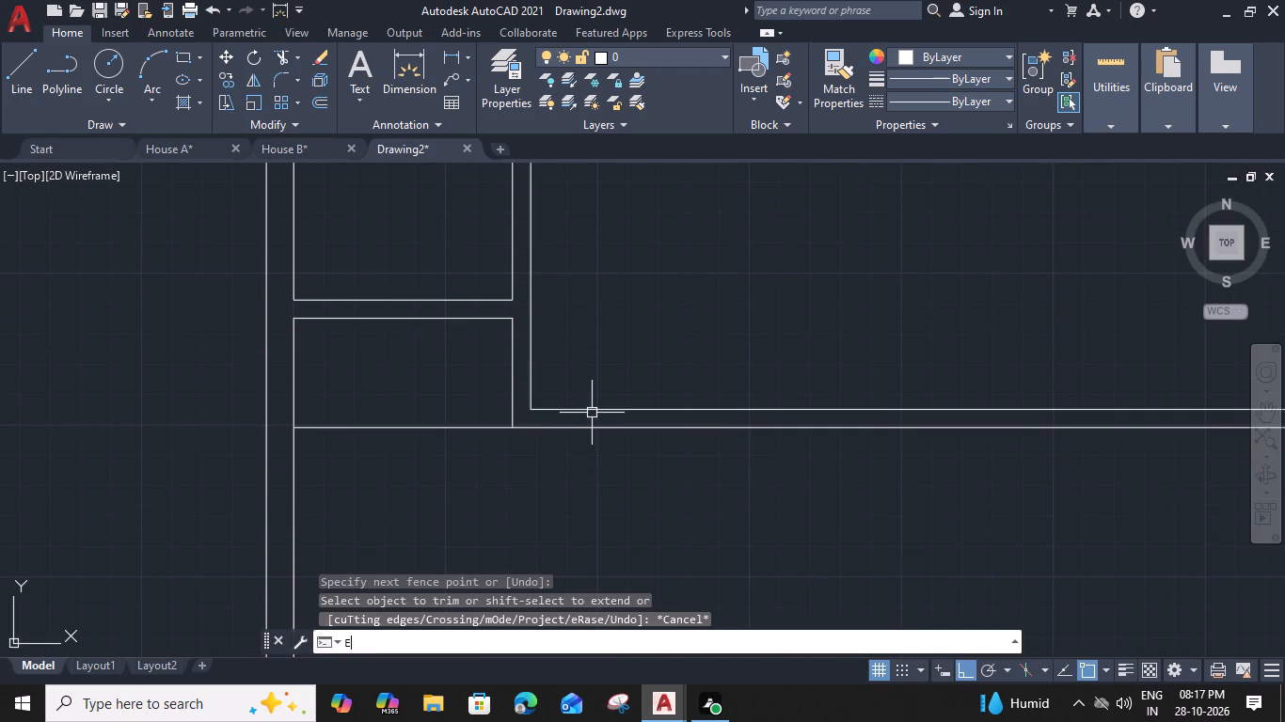
key("space")
left_click(592, 412)
left_click(572, 408)
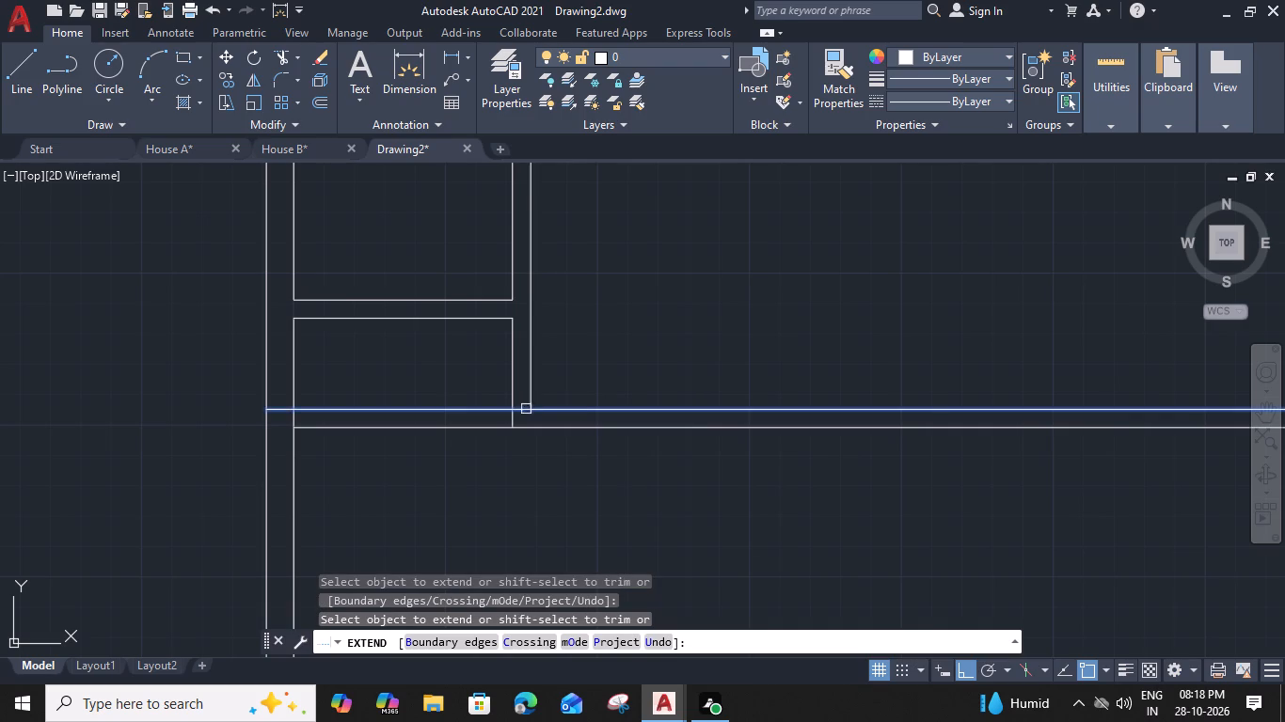
Trim the leftover segments where the large room's lower wall meets the vertical partition and the left outer wall's inner line.
scroll(524, 404, "up", 1)
left_click(520, 410, "shift")
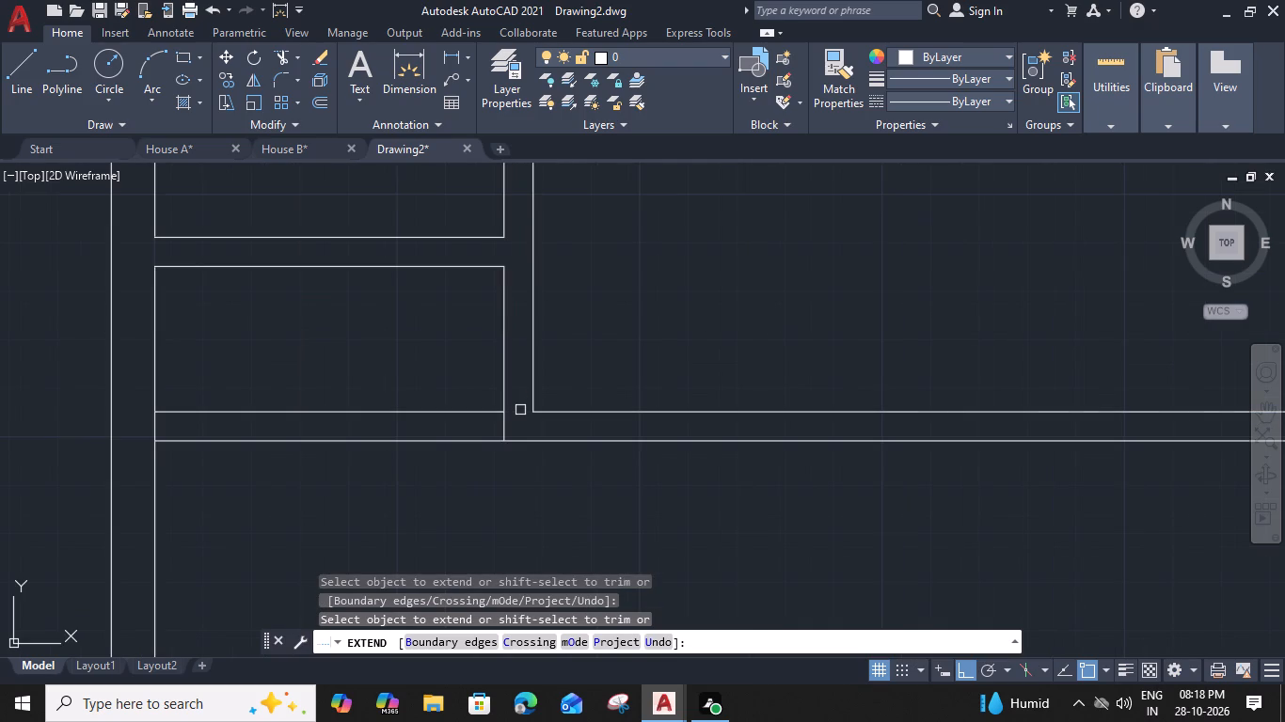
left_click(499, 424, "shift")
left_click(509, 429, "shift")
scroll(509, 419, "down", 1)
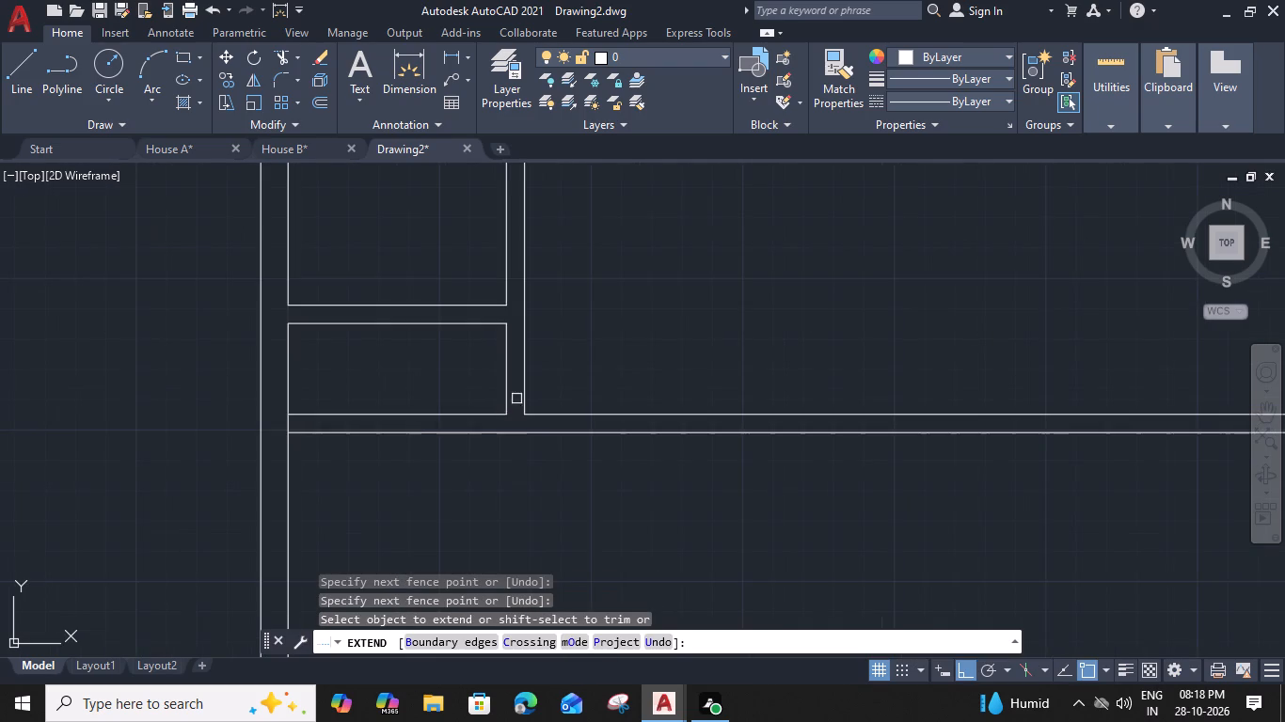
left_click(291, 425, "shift")
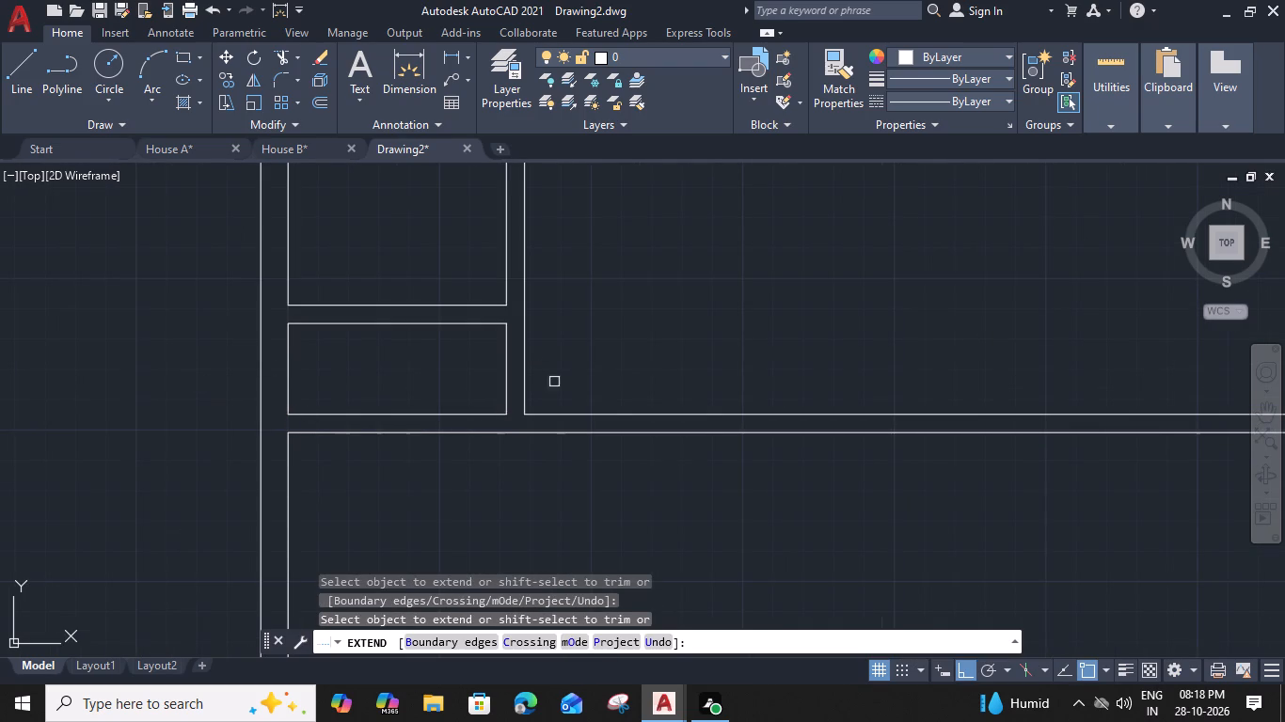
key("Escape")
Offset the large room's left wall line 14' to the right.
middle_click_drag(610, 334, 588, 385)
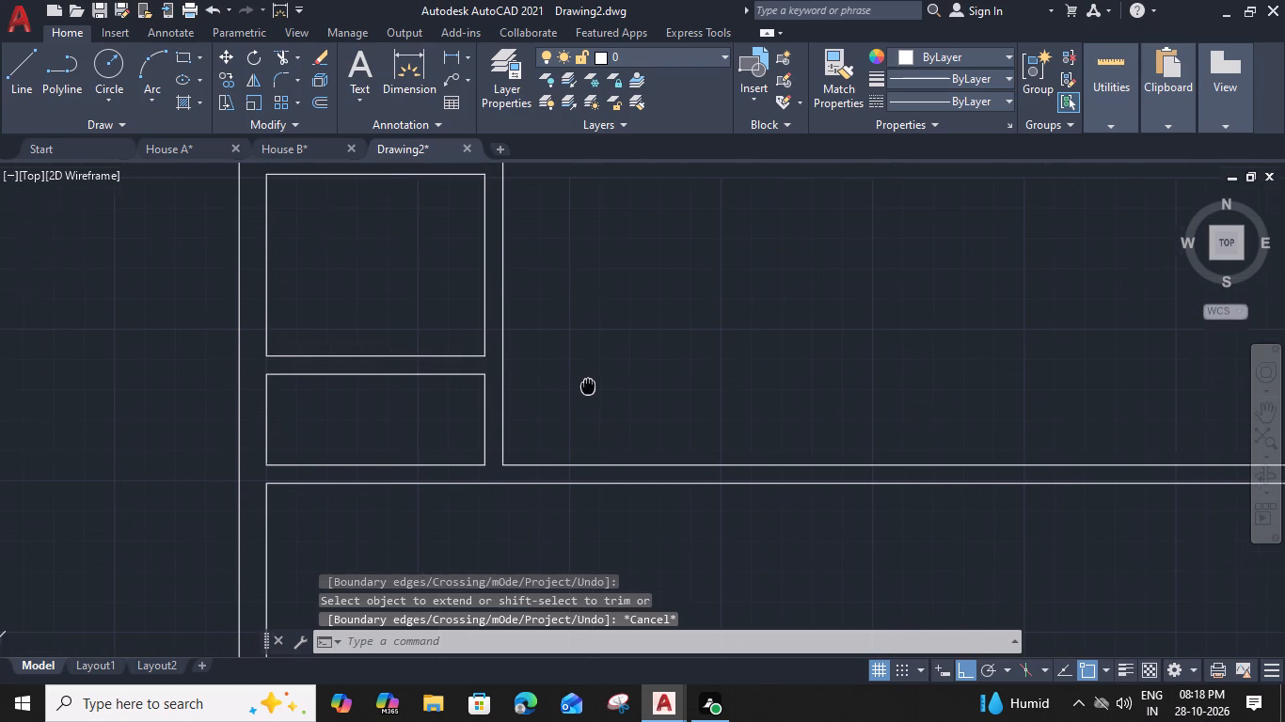
left_click(494, 342)
left_click(544, 372)
left_click_drag(535, 343, 521, 350)
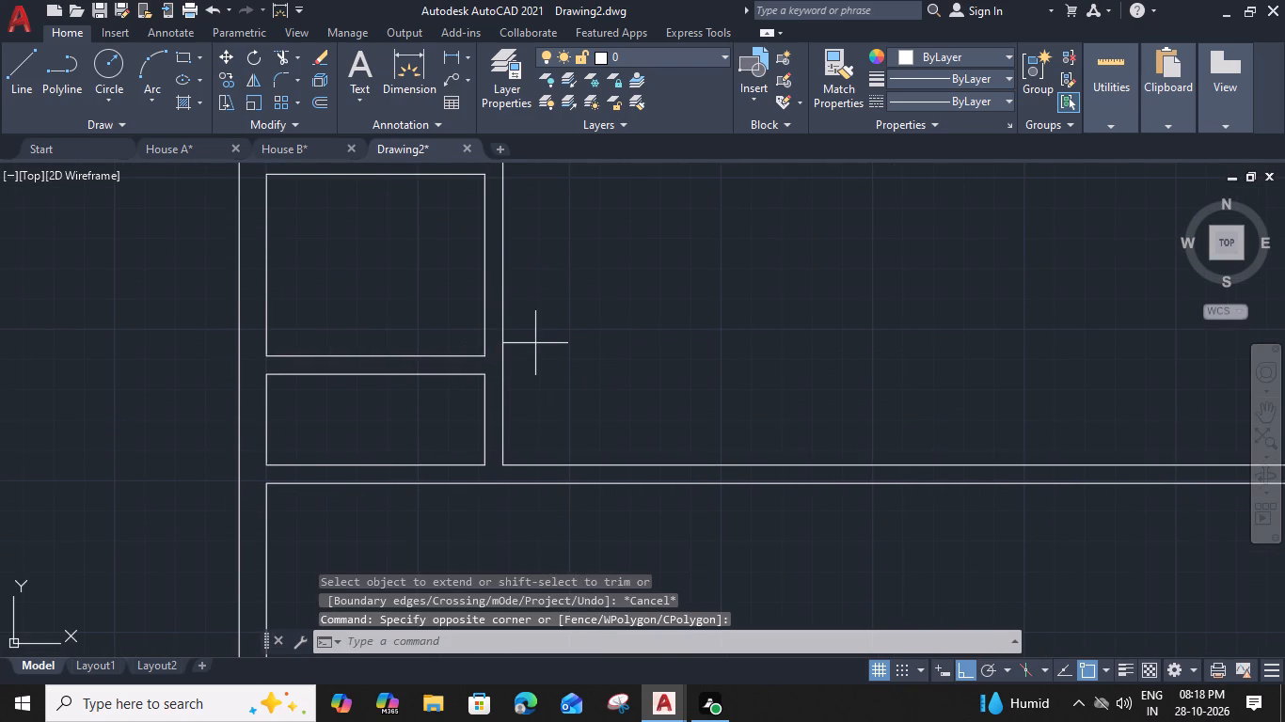
left_click(496, 365)
scroll(612, 339, "down", 1)
middle_click_drag(618, 344, 519, 410)
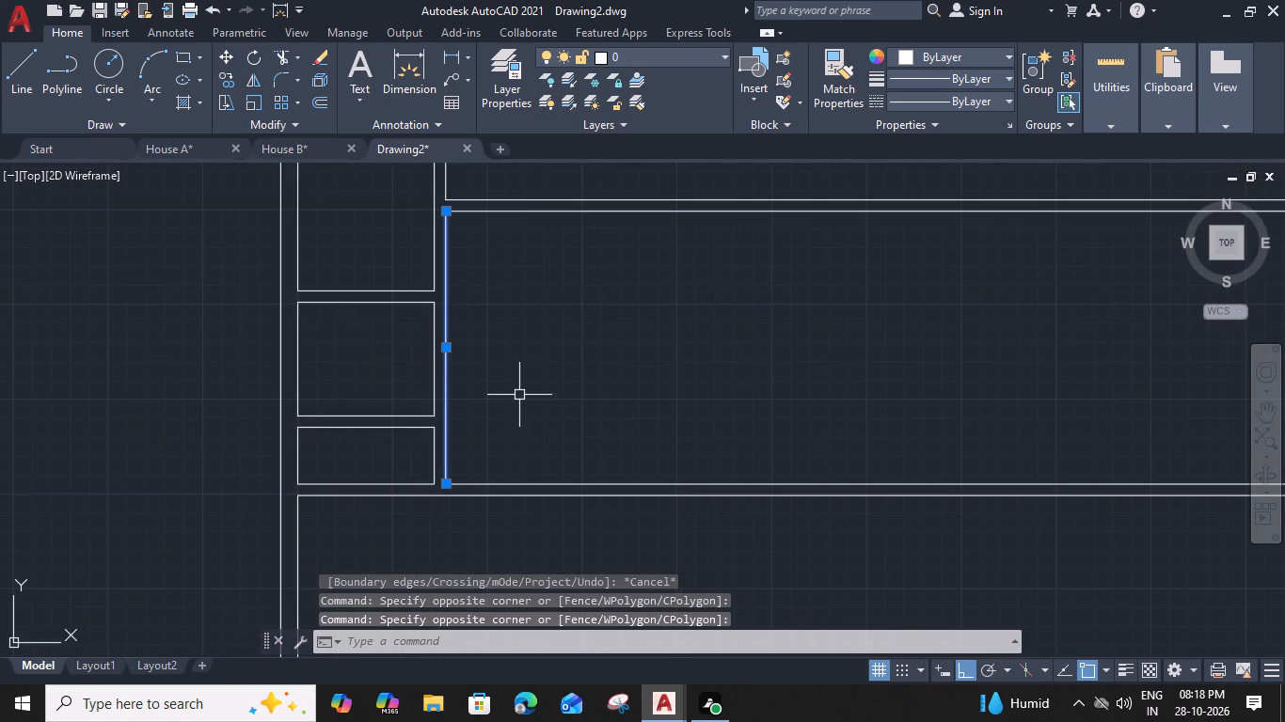
type("O")
key("space")
type("14'")
key("space")
left_click(626, 396)
key("Escape")
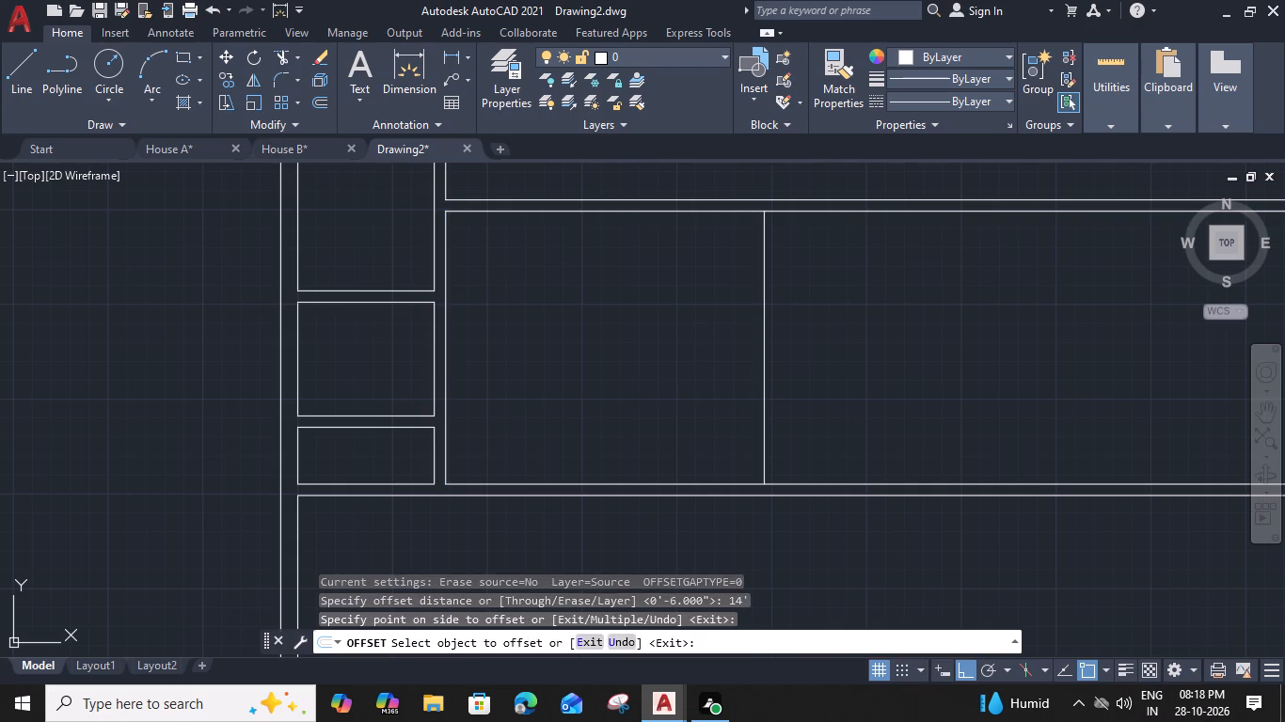
Offset the new vertical line 6" to the right to form a partition in the large room.
left_click(766, 393)
key("o")
key("space")
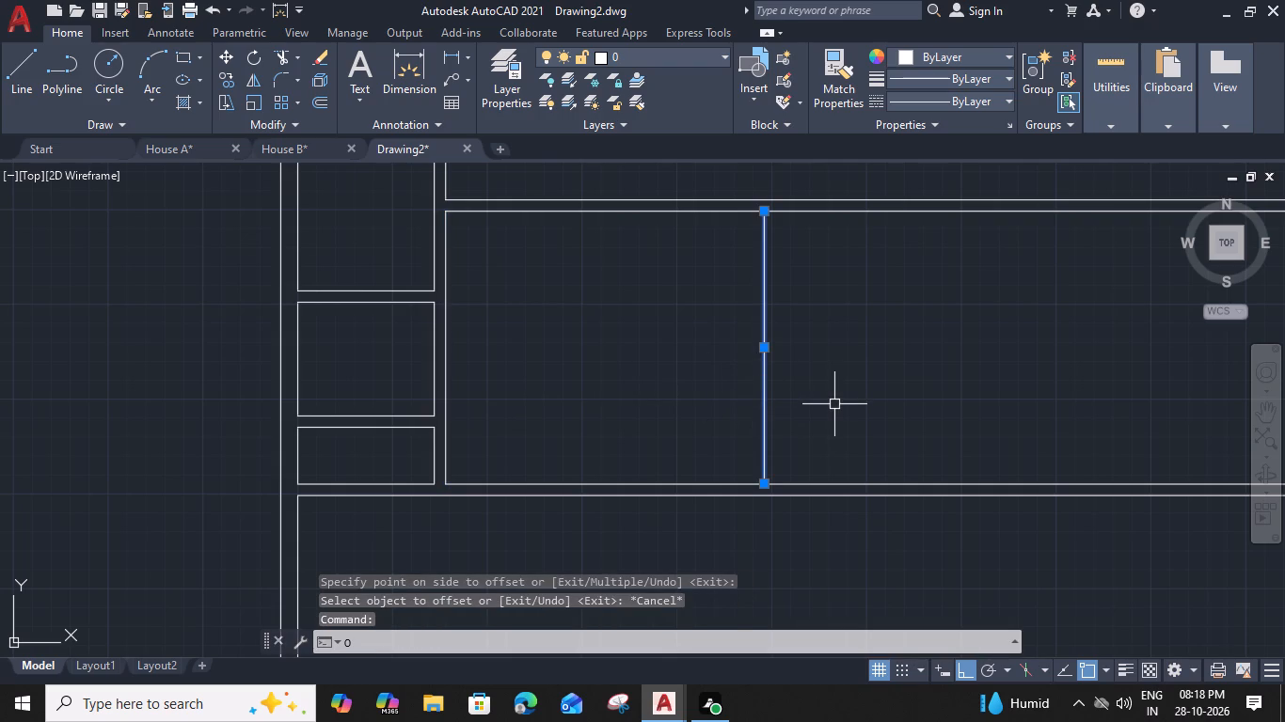
type("6\"")
key("Return")
left_click(896, 402)
key("Escape")
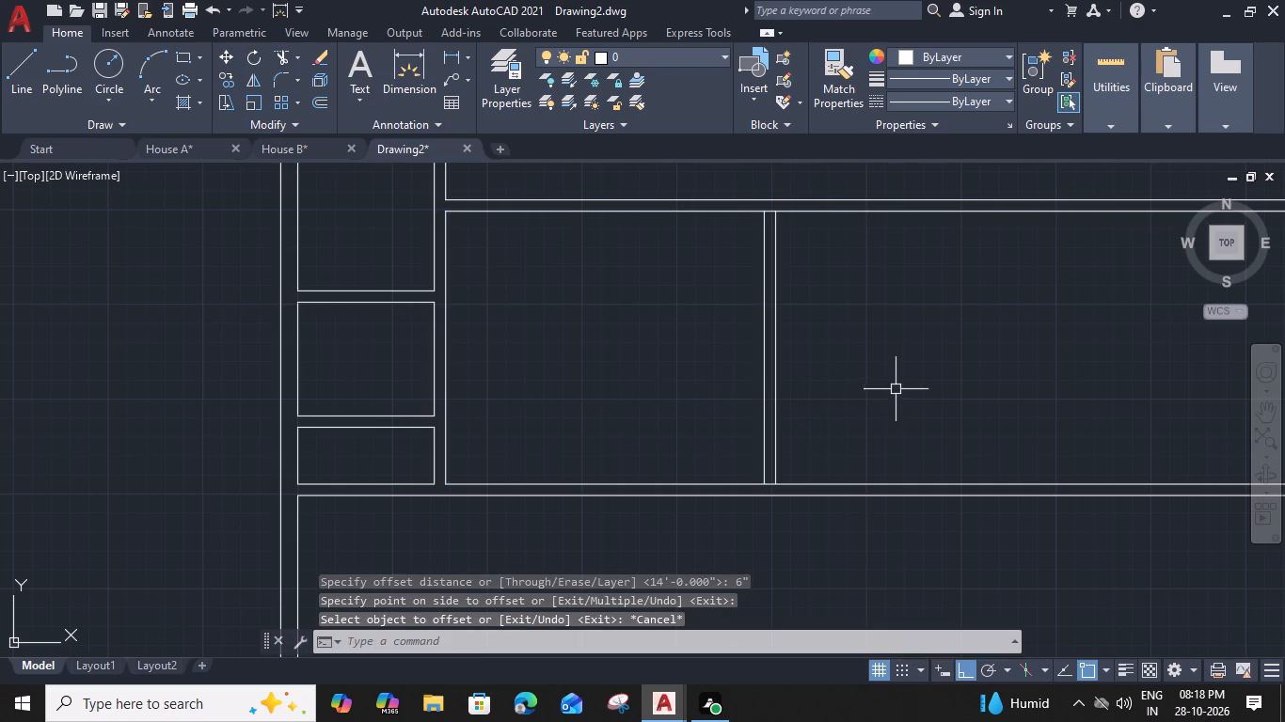
Trim the horizontal wall lines between the new partition's two lines at its upper and lower ends, leaving open junctions.
middle_click_drag(874, 389, 618, 401)
type("EX")
key("space")
left_click(511, 273)
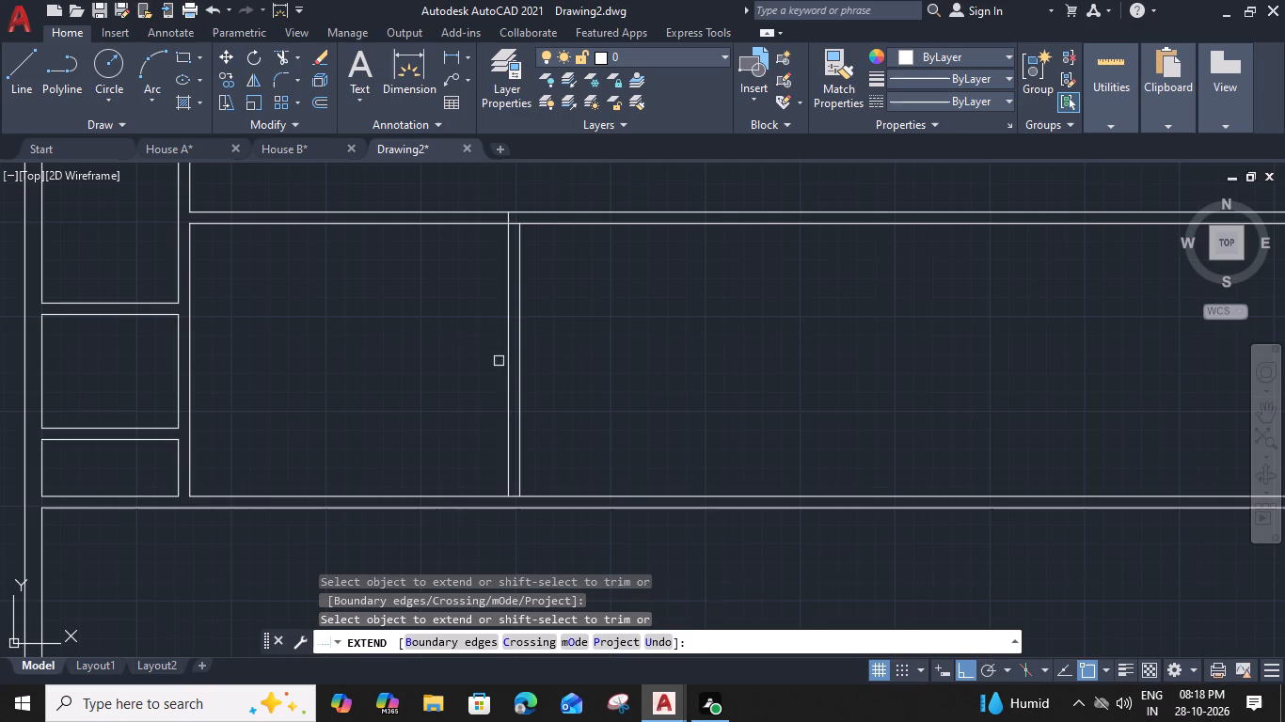
left_click(514, 499, "shift")
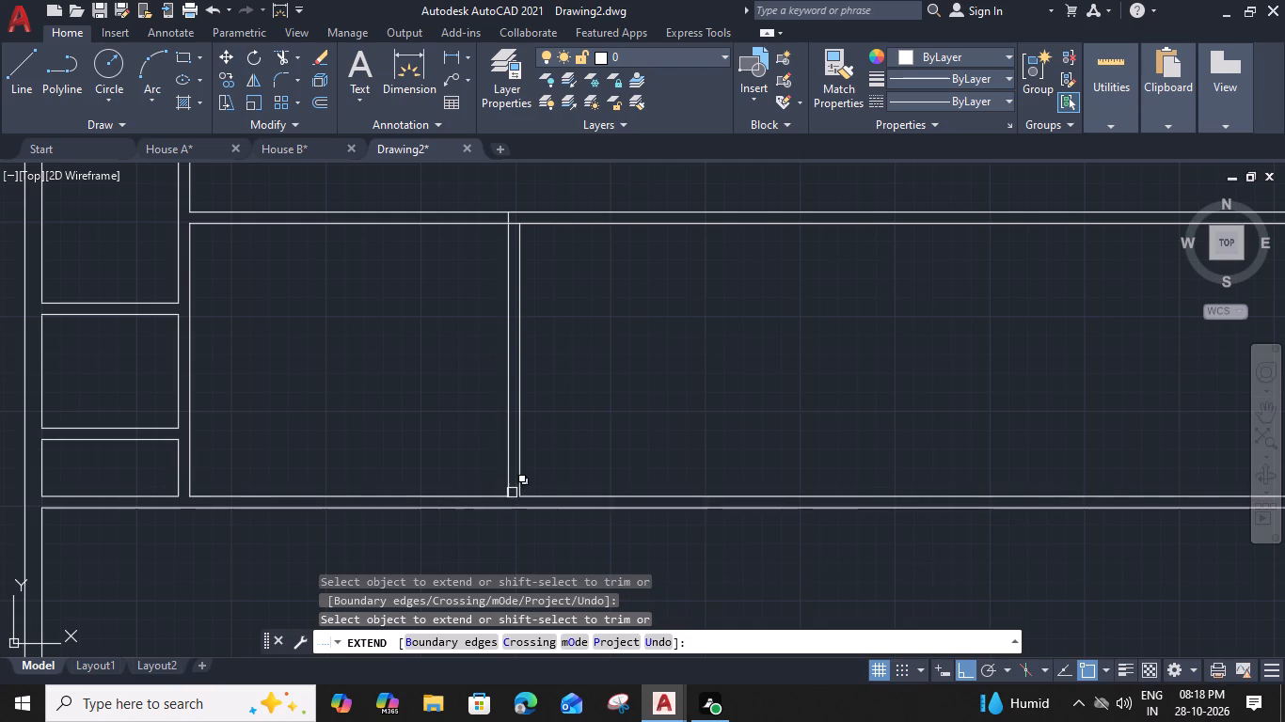
scroll(519, 219, "up", 1, "shift")
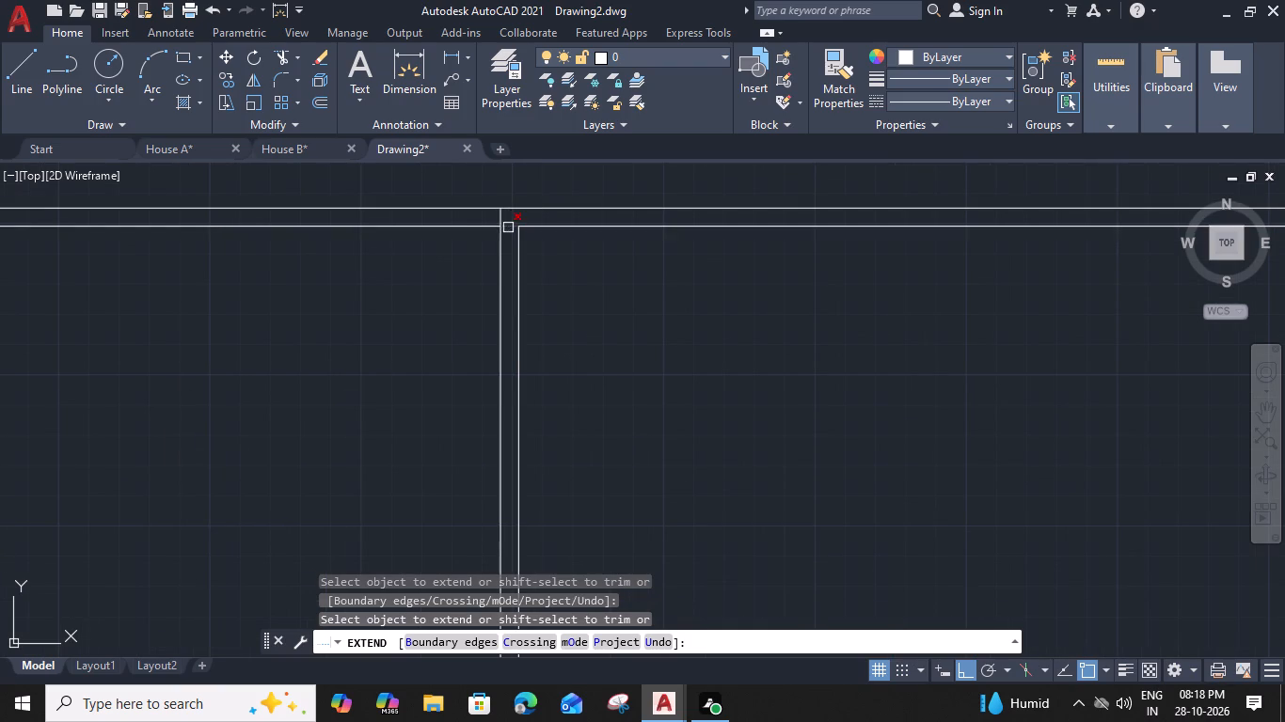
left_click(508, 228, "shift")
left_click(500, 216, "shift")
key("Escape")
Offset the new partition's right line 15' to the right.
scroll(585, 325, "down", 1)
middle_click_drag(589, 379, 482, 387)
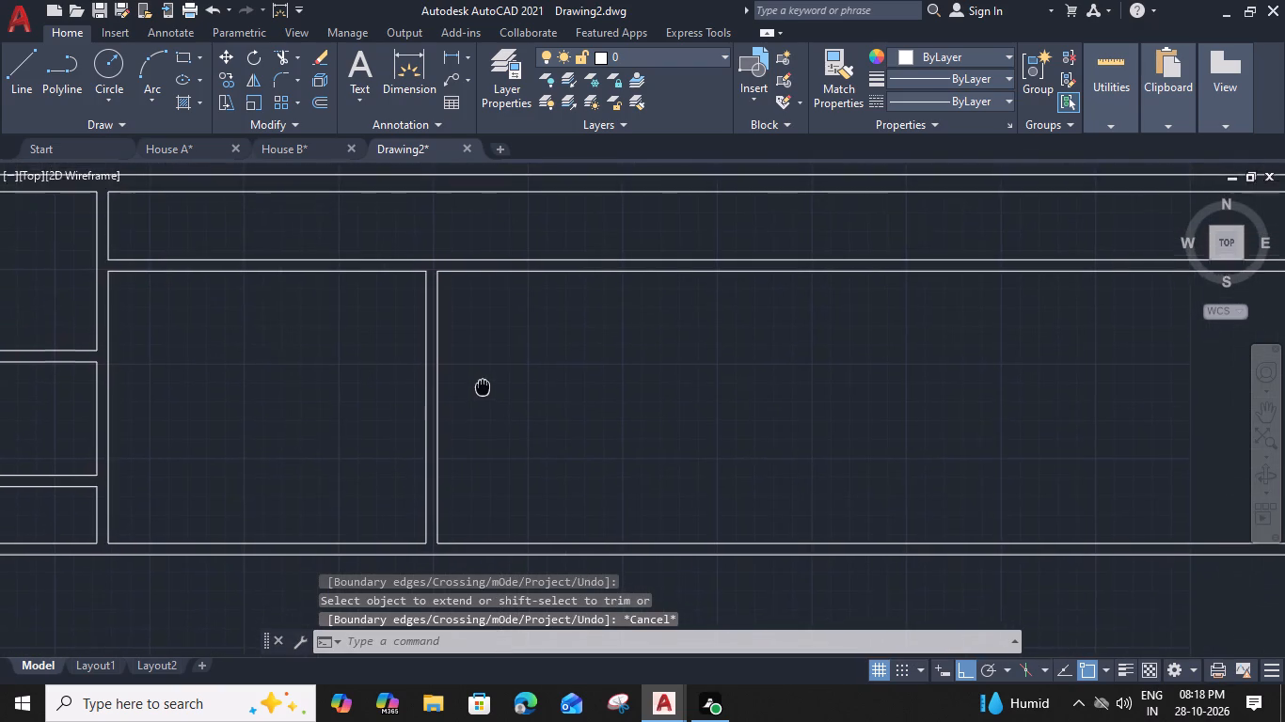
middle_click_drag(482, 387, 481, 390)
left_click(437, 350)
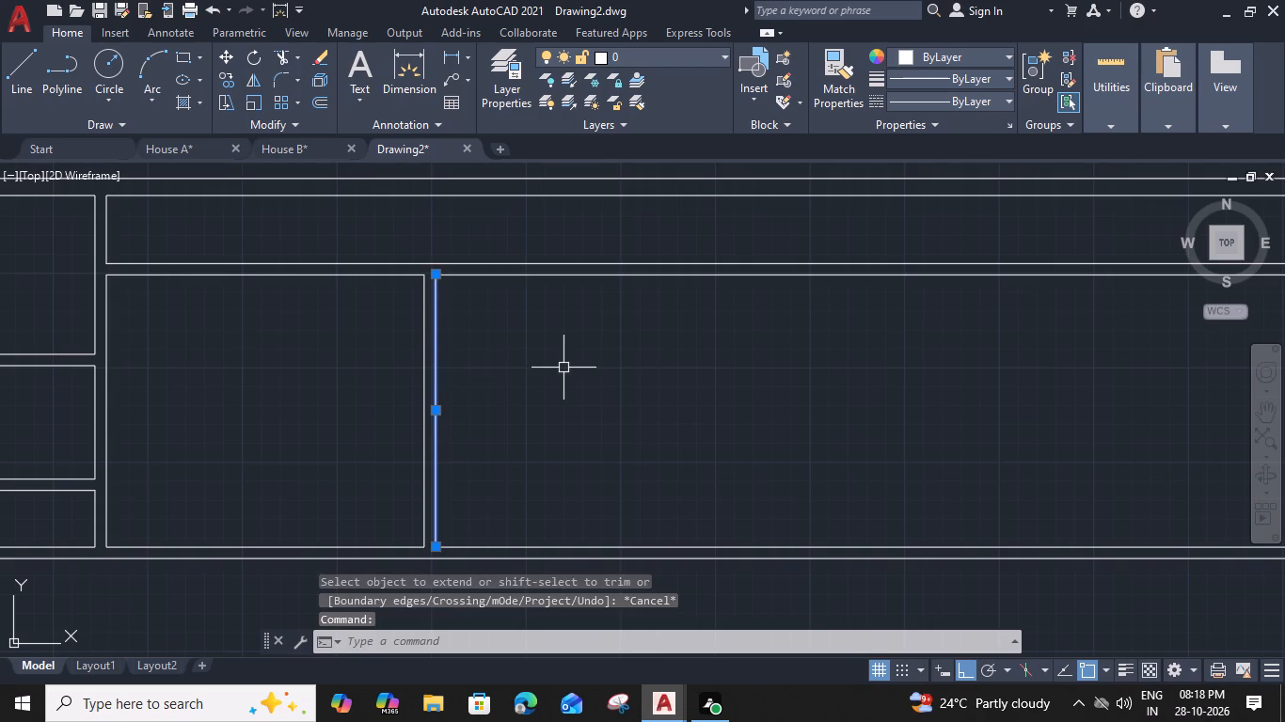
type("O")
key("space")
key("1")
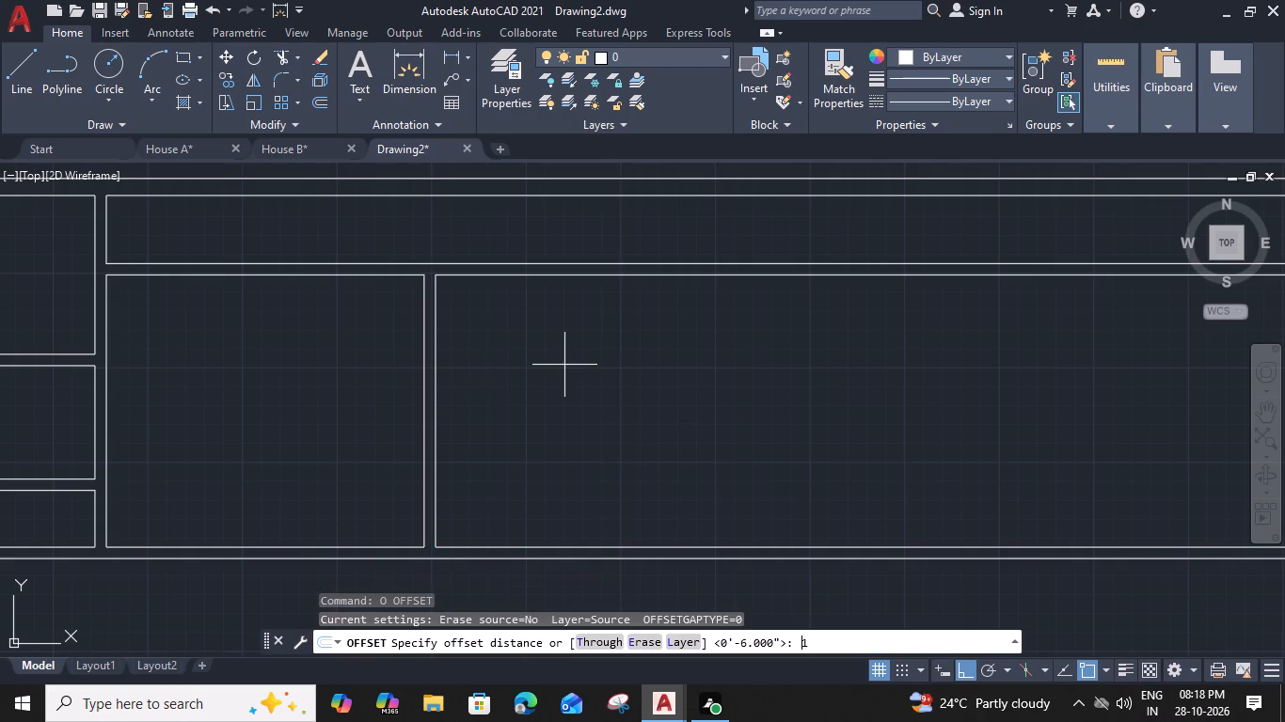
type("5'")
key("space")
left_click(691, 398)
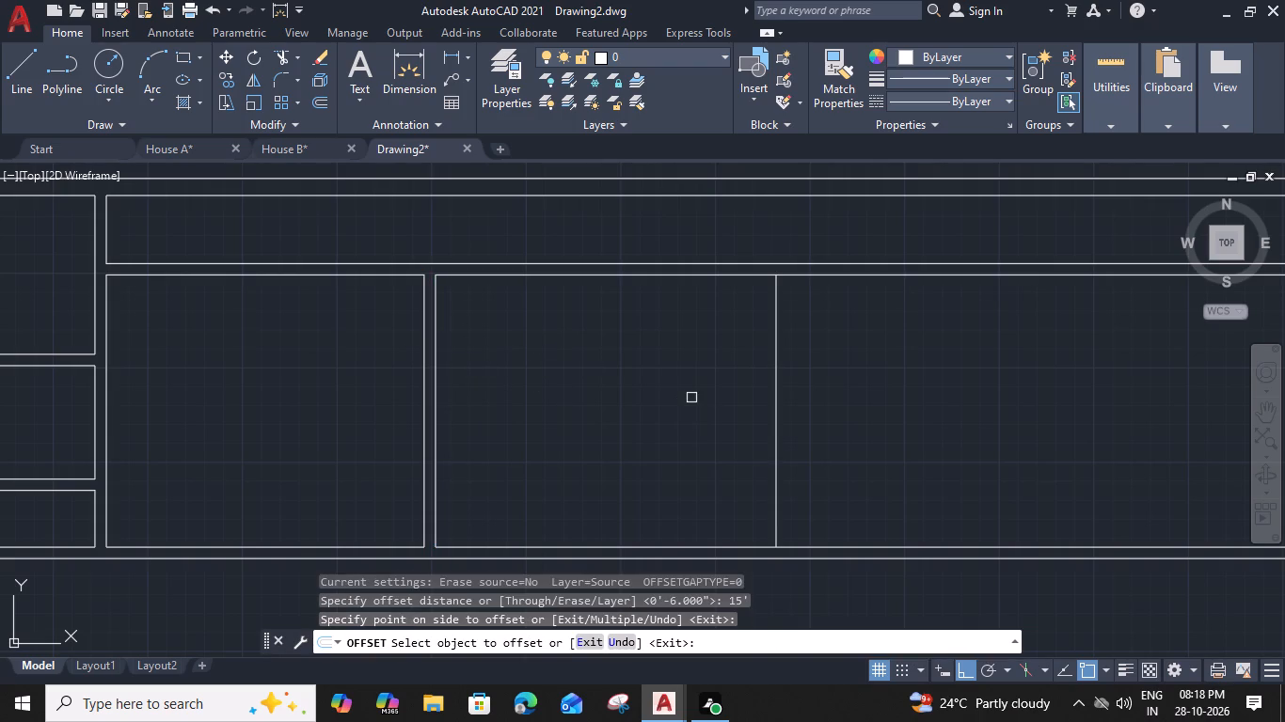
middle_click_drag(706, 396, 557, 371)
key("Escape")
Offset the resulting vertical line 9" to the right to form a thicker wall.
left_click(627, 344)
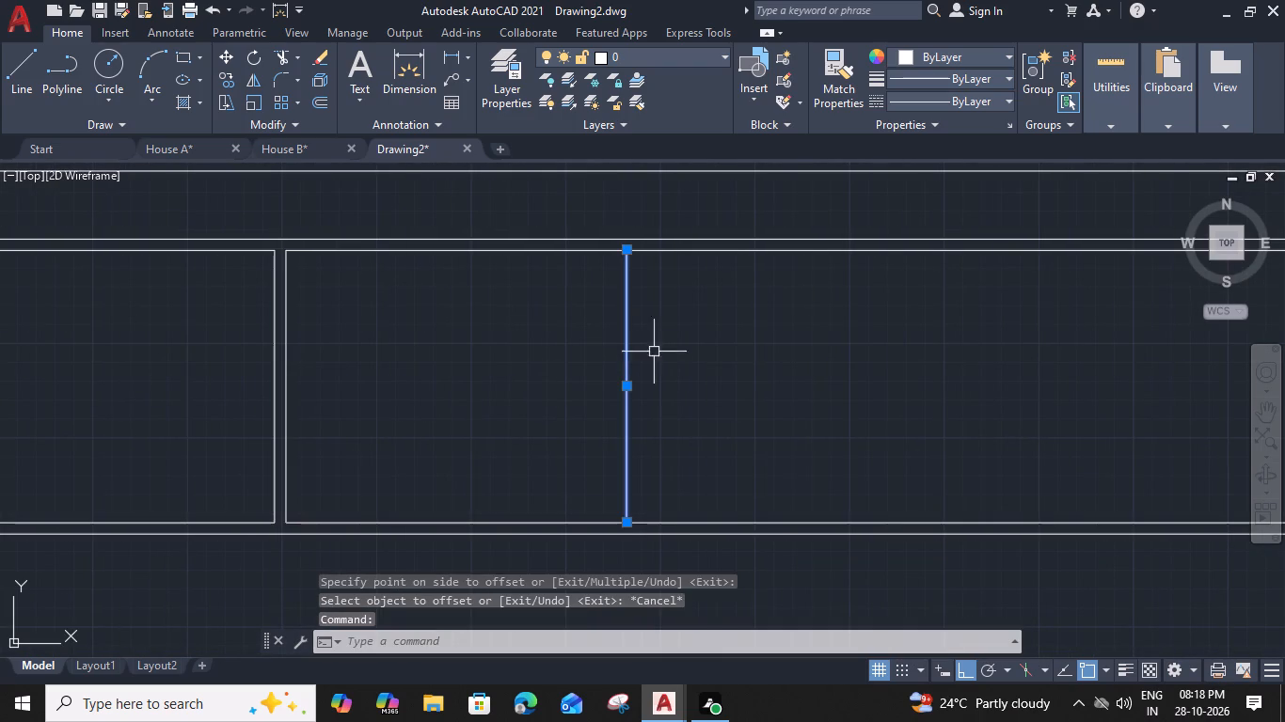
type("O 9")
key("shift+quotedbl")
key("Return")
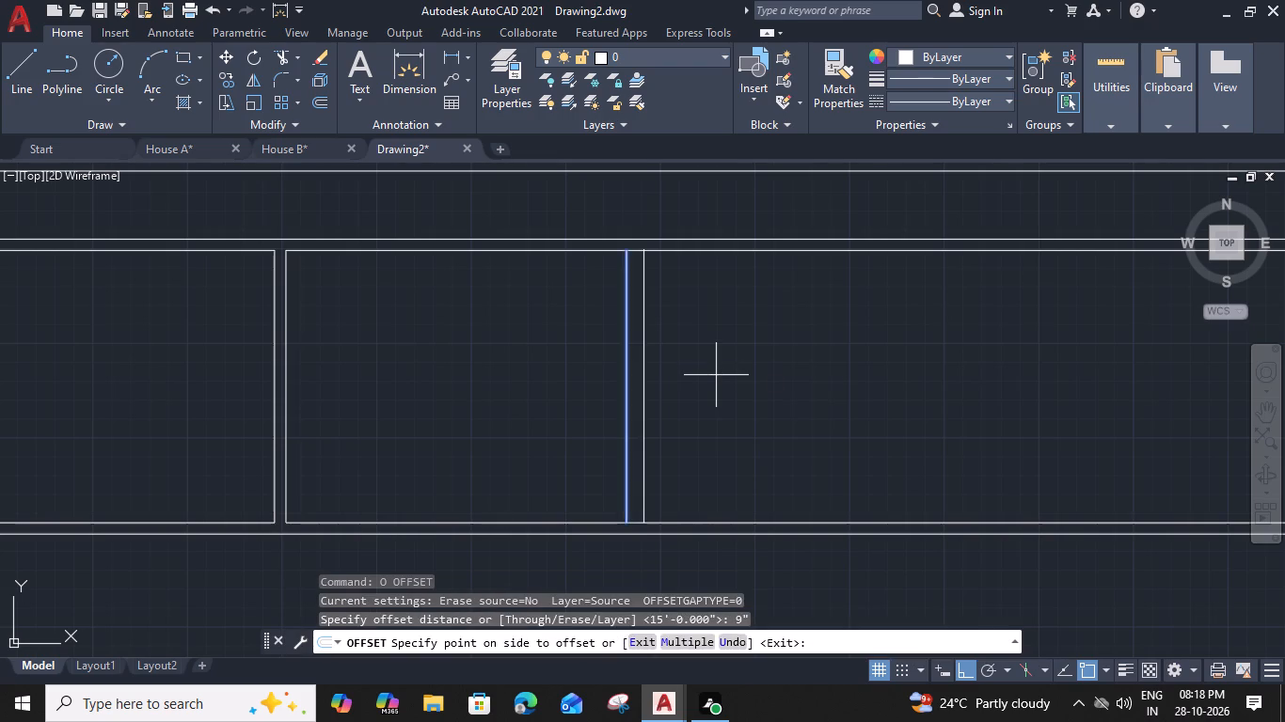
left_click(774, 384)
key("Escape")
Offset the left line of the 15' wide room 6' to the right.
middle_click_drag(692, 308, 674, 352)
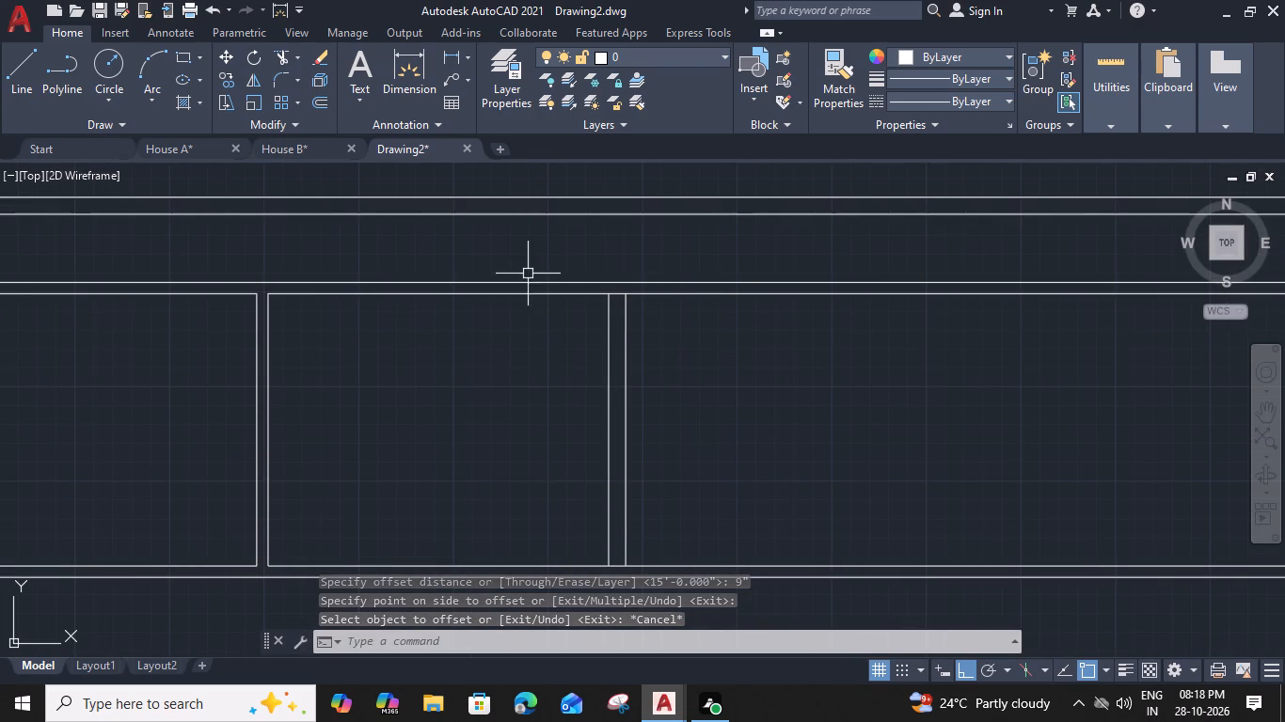
middle_click_drag(454, 294, 595, 349)
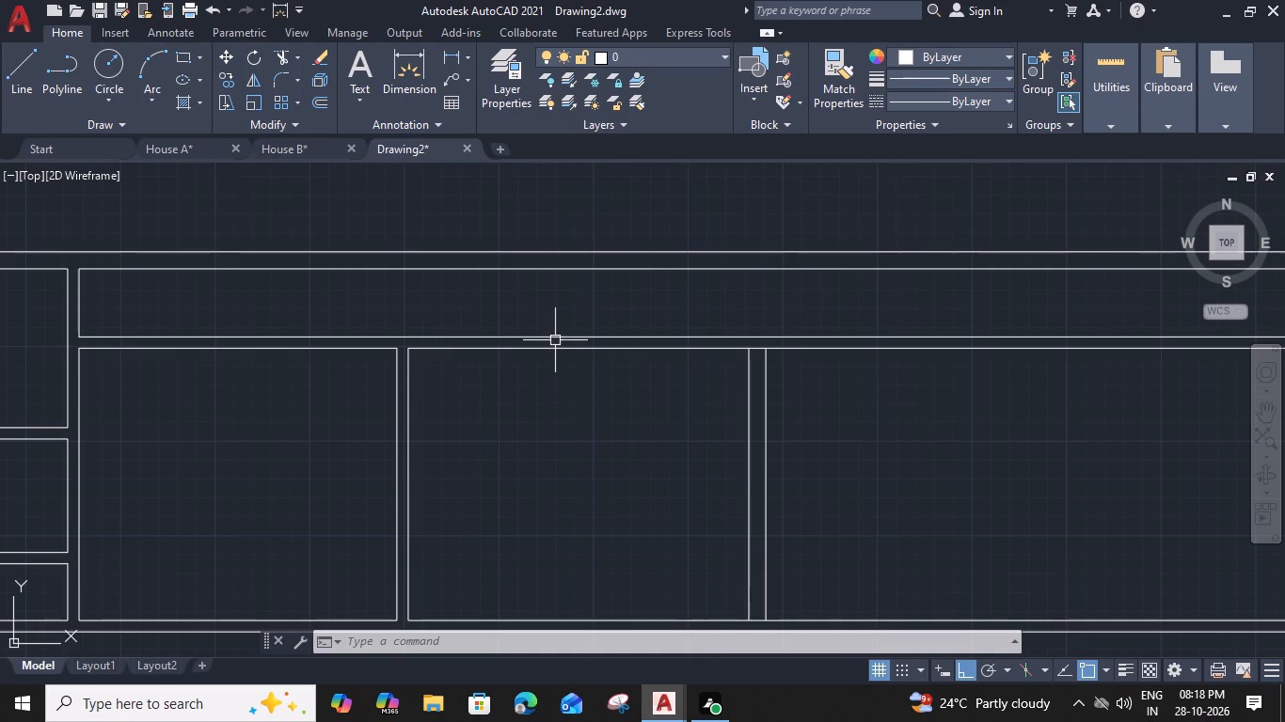
middle_click_drag(579, 397, 581, 355)
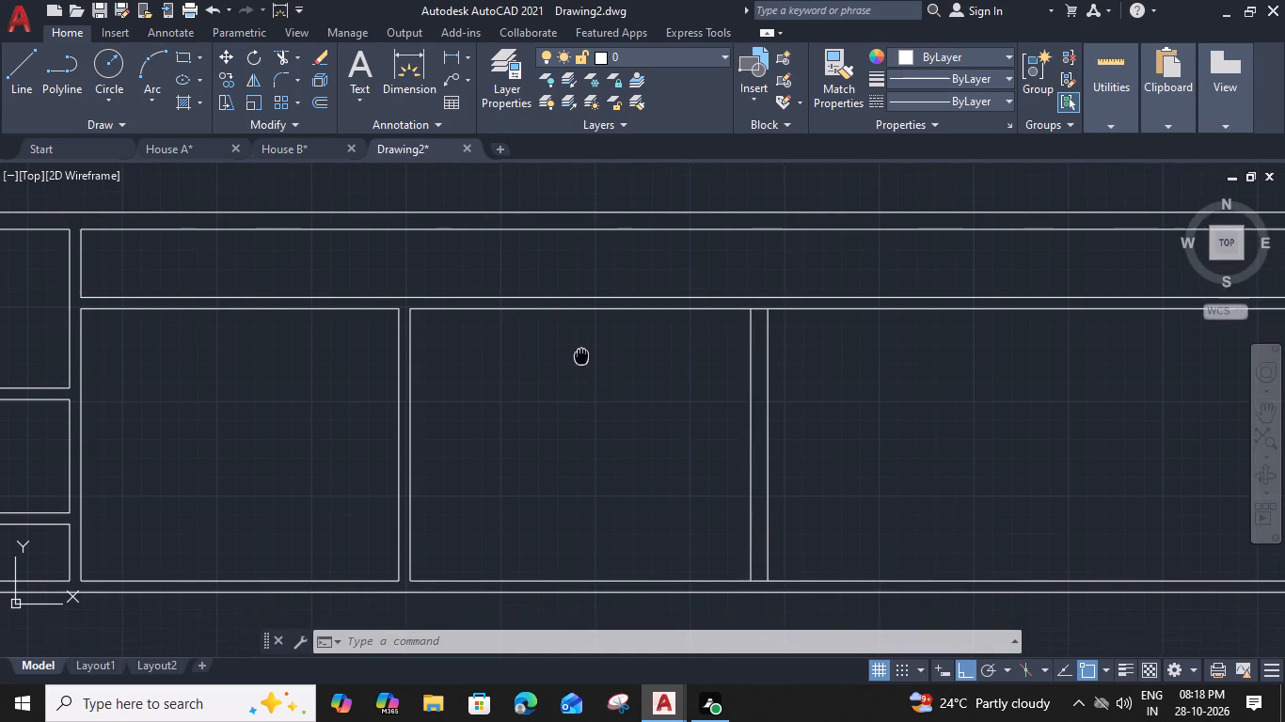
middle_click_drag(581, 355, 589, 353)
left_click(418, 350)
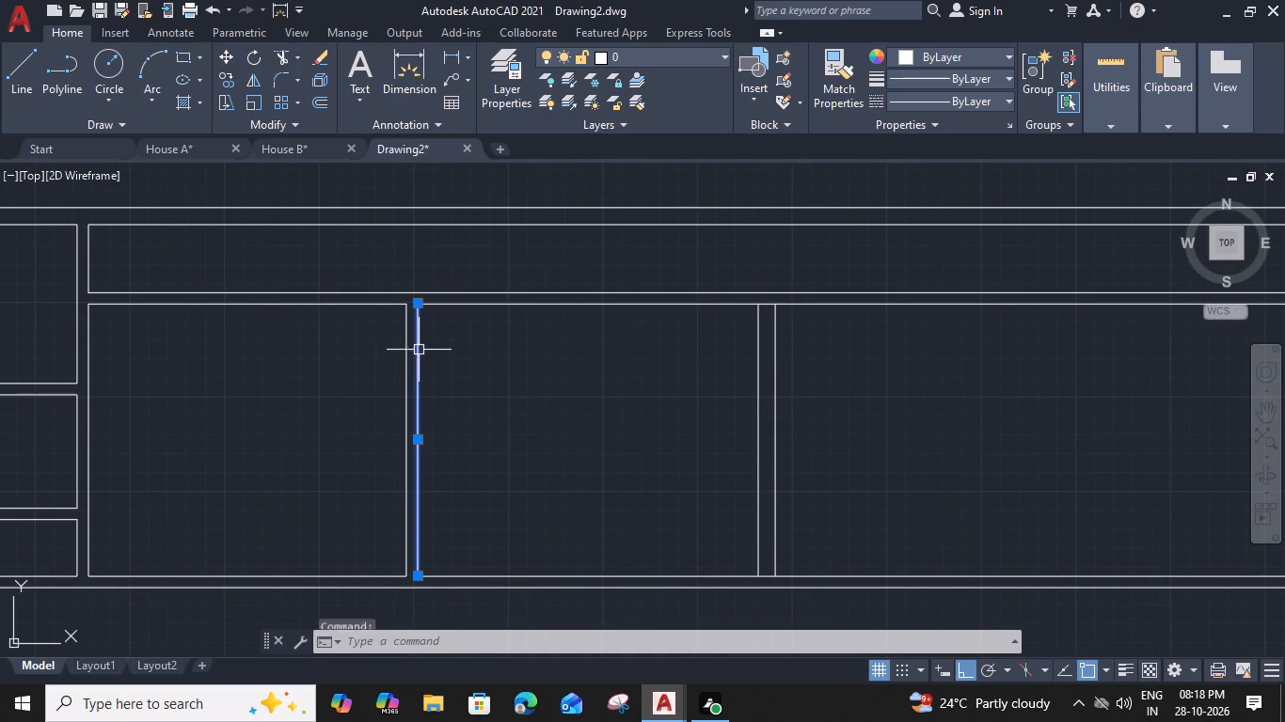
type("O")
key("space")
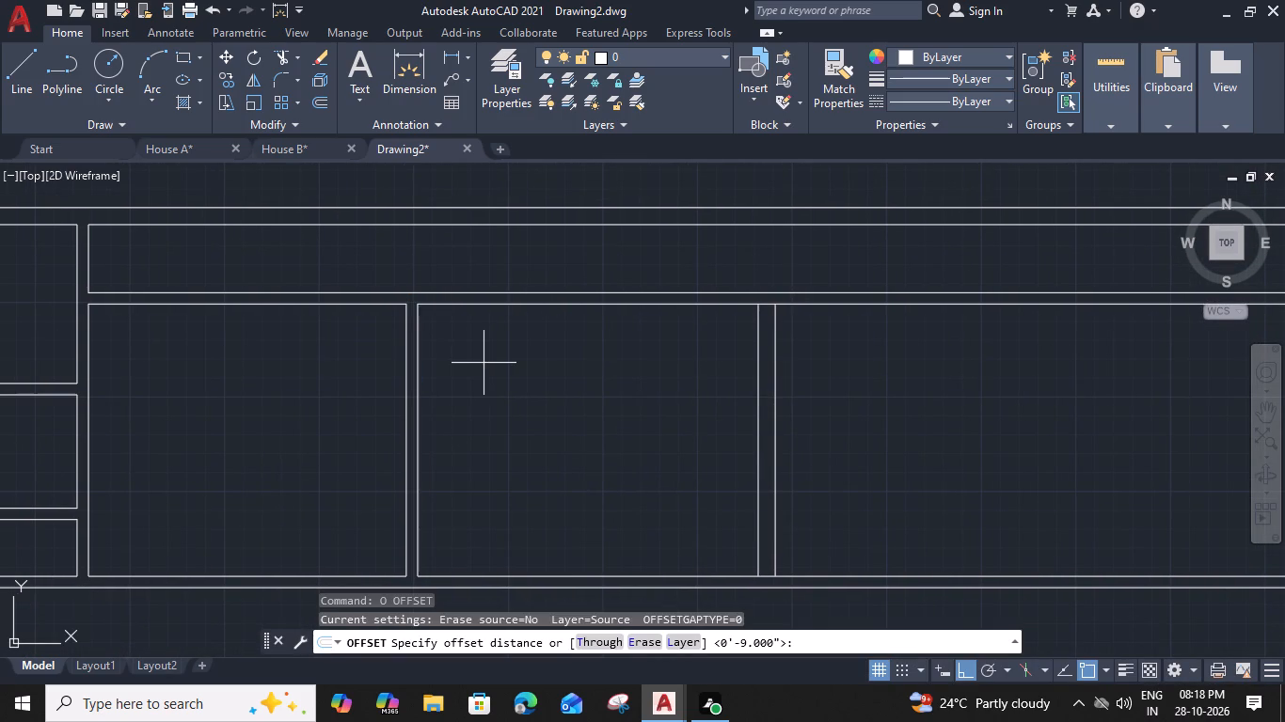
key("6")
type("'")
key("space")
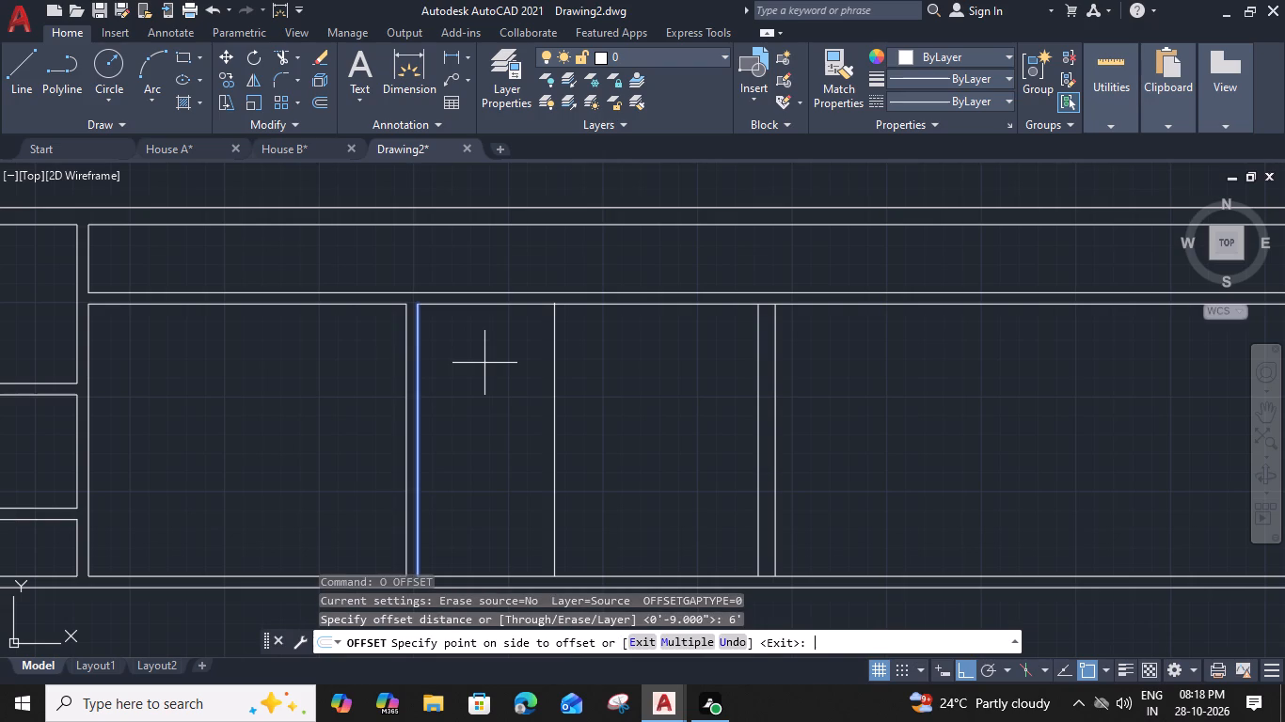
left_click(597, 375)
key("Escape")
Offset the vertical line inside the 15' wide room 6" to the right to form a partition.
left_click(553, 353)
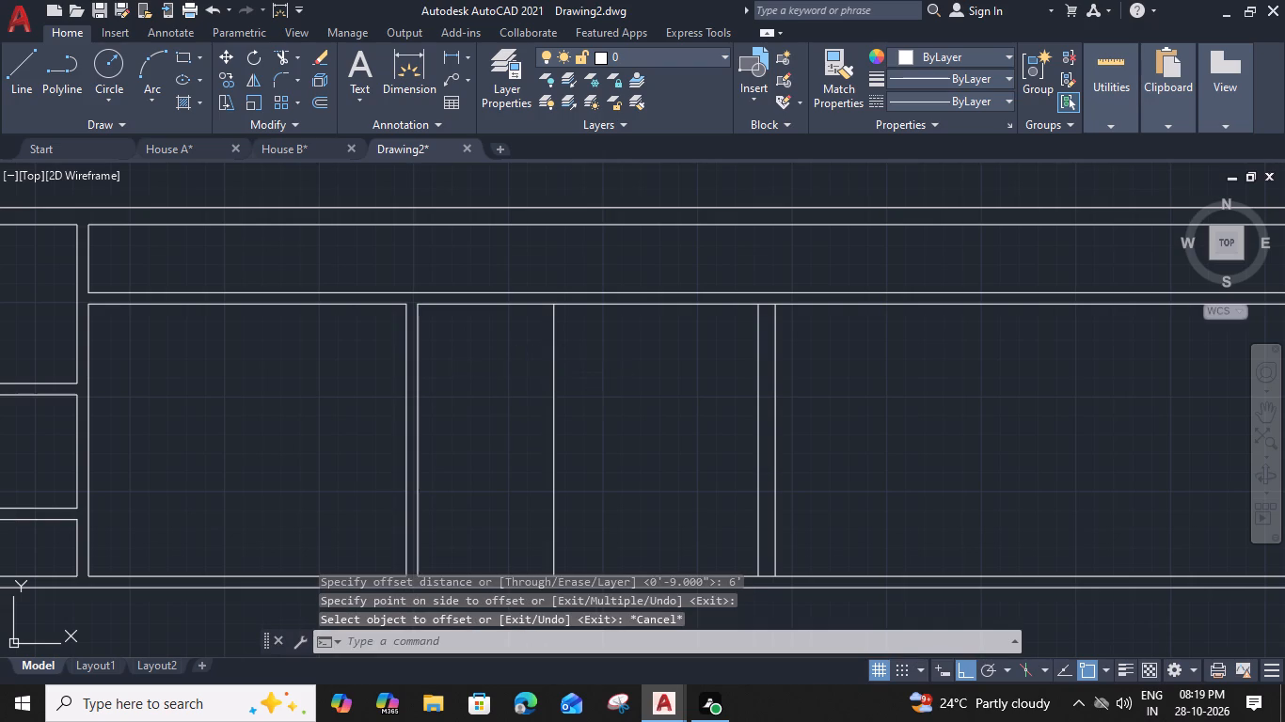
key("o")
key("space")
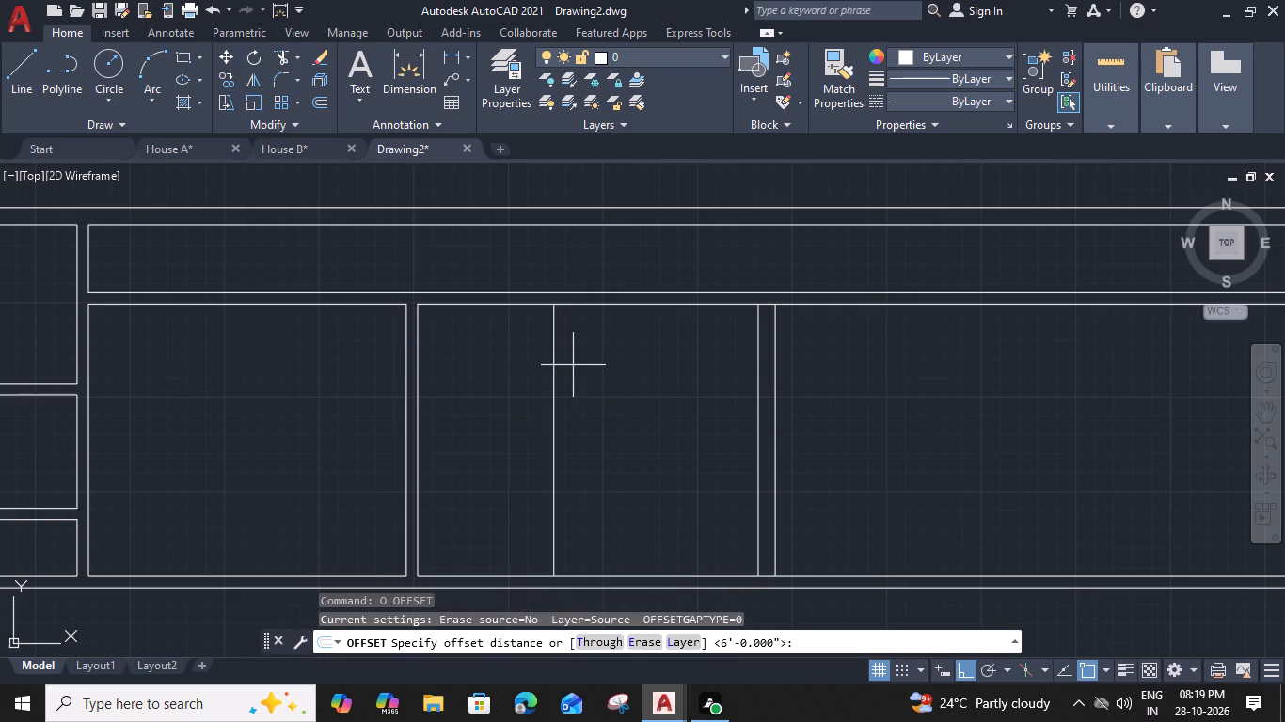
key("6")
key("shift+quotedbl")
key("Return")
left_click(592, 366)
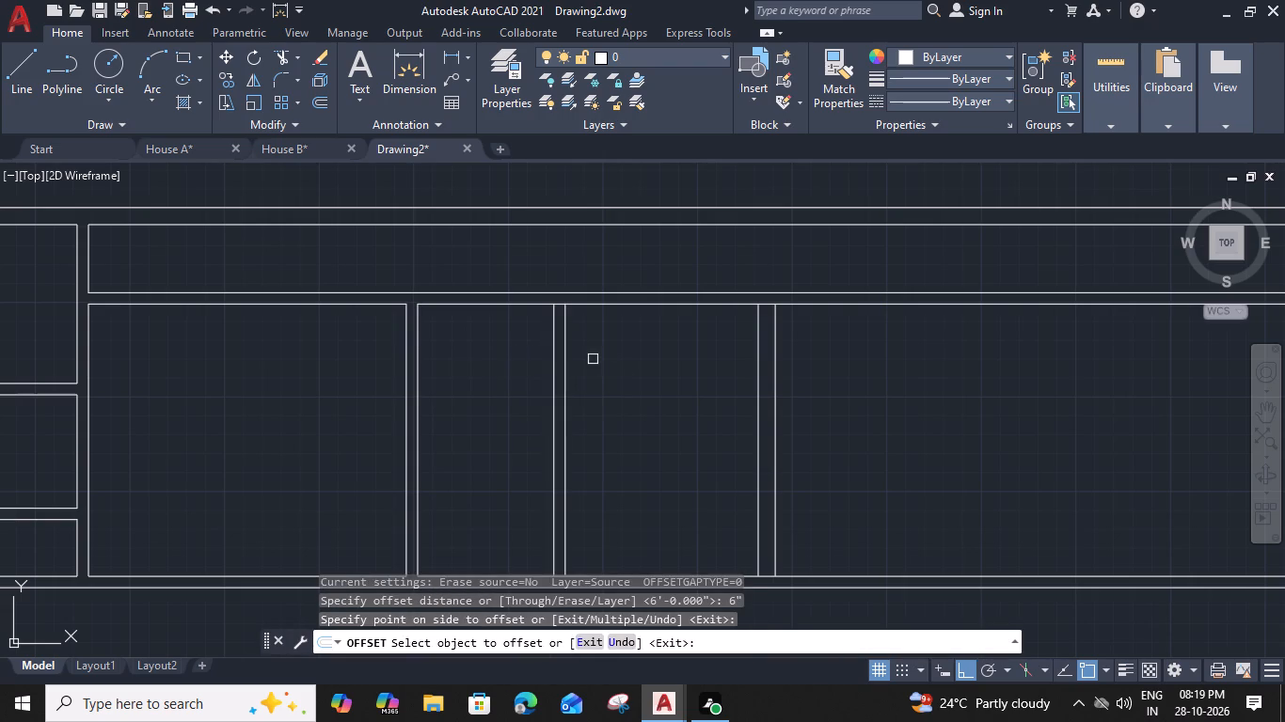
key("Escape")
Extend both lines of the new 6" vertical partition upward through the corridor to the outer wall's top line.
key("e")
key("x")
key("space")
left_click(586, 333)
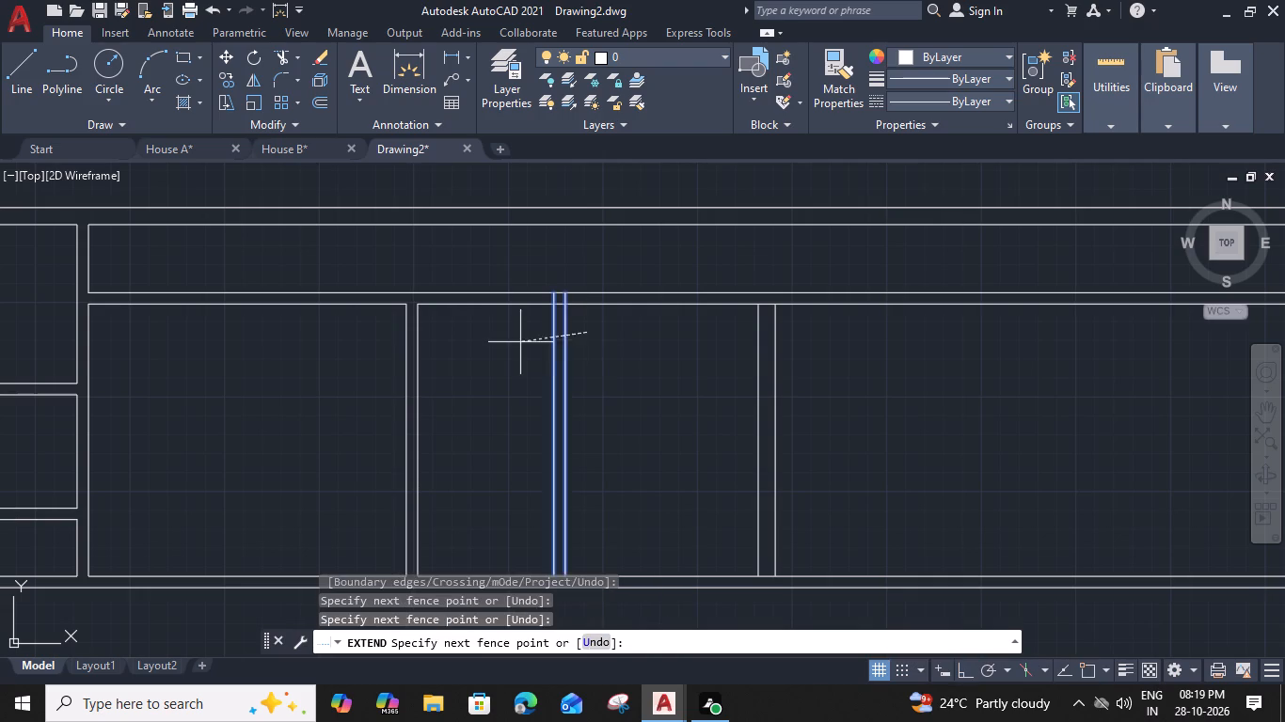
left_click(520, 342)
left_click(589, 337)
left_click(502, 344)
left_click(577, 336)
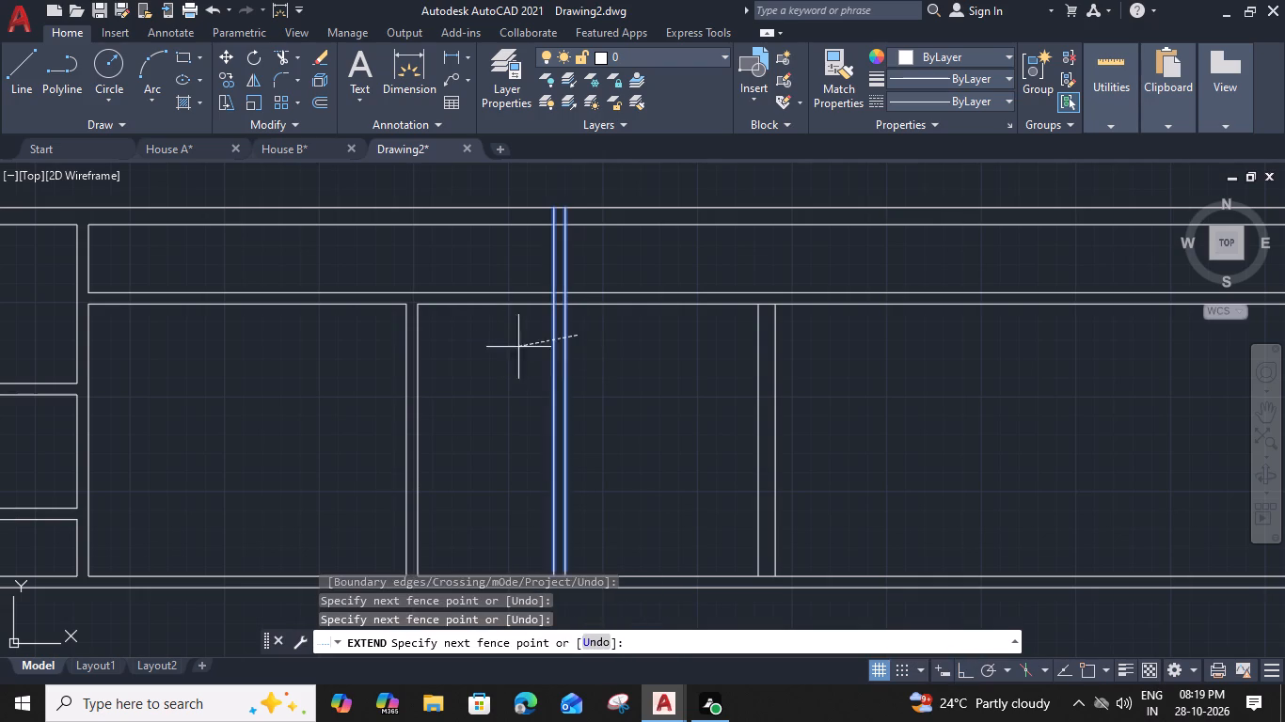
left_click(513, 349)
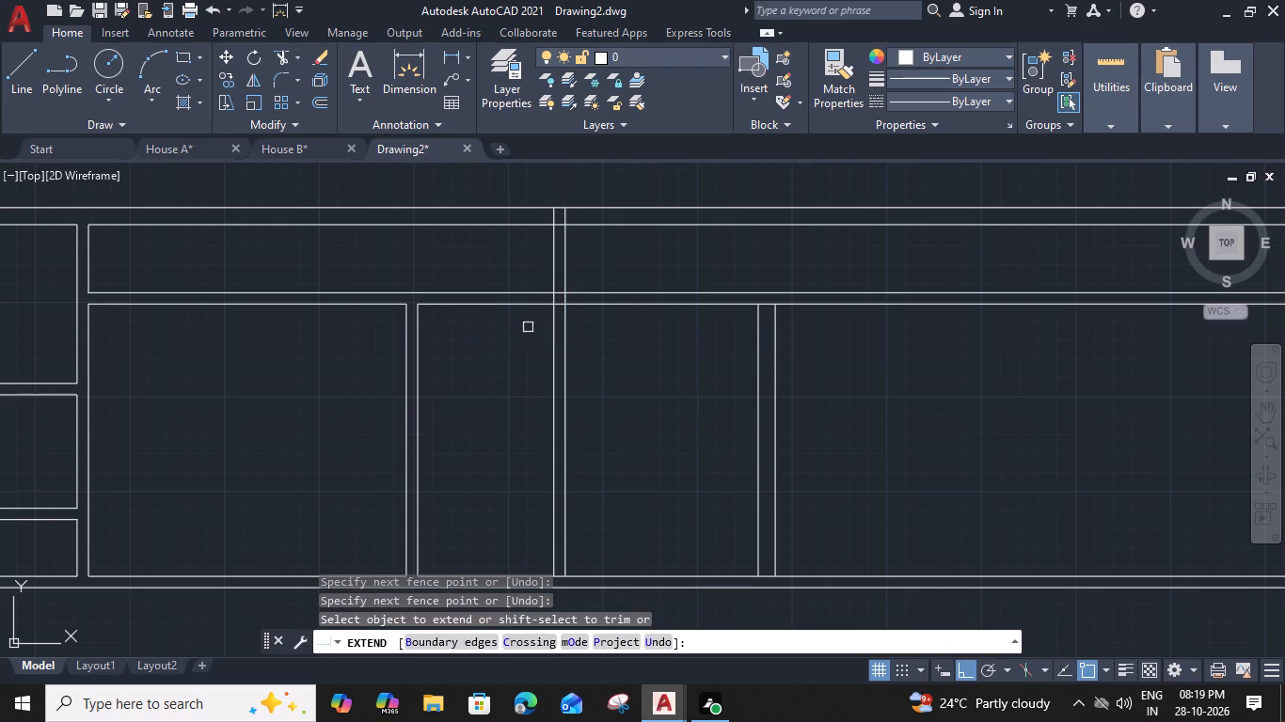
key("Escape")
Offset the top line of the 15' wide room 5' downward.
left_click(529, 307)
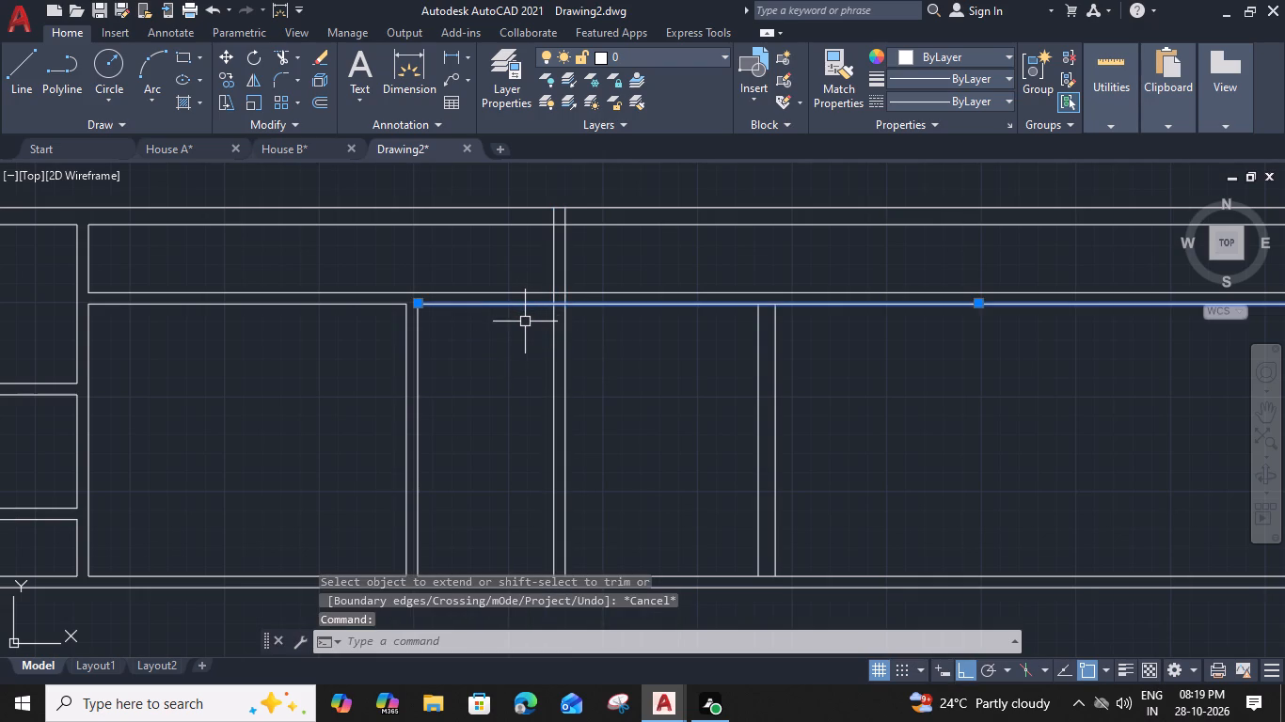
type("O")
key("space")
type("5'")
key("space")
left_click(516, 369)
key("Escape")
Offset the resulting horizontal line 6" downward to form a partition across the 15' wide room.
middle_click_drag(529, 383, 519, 337)
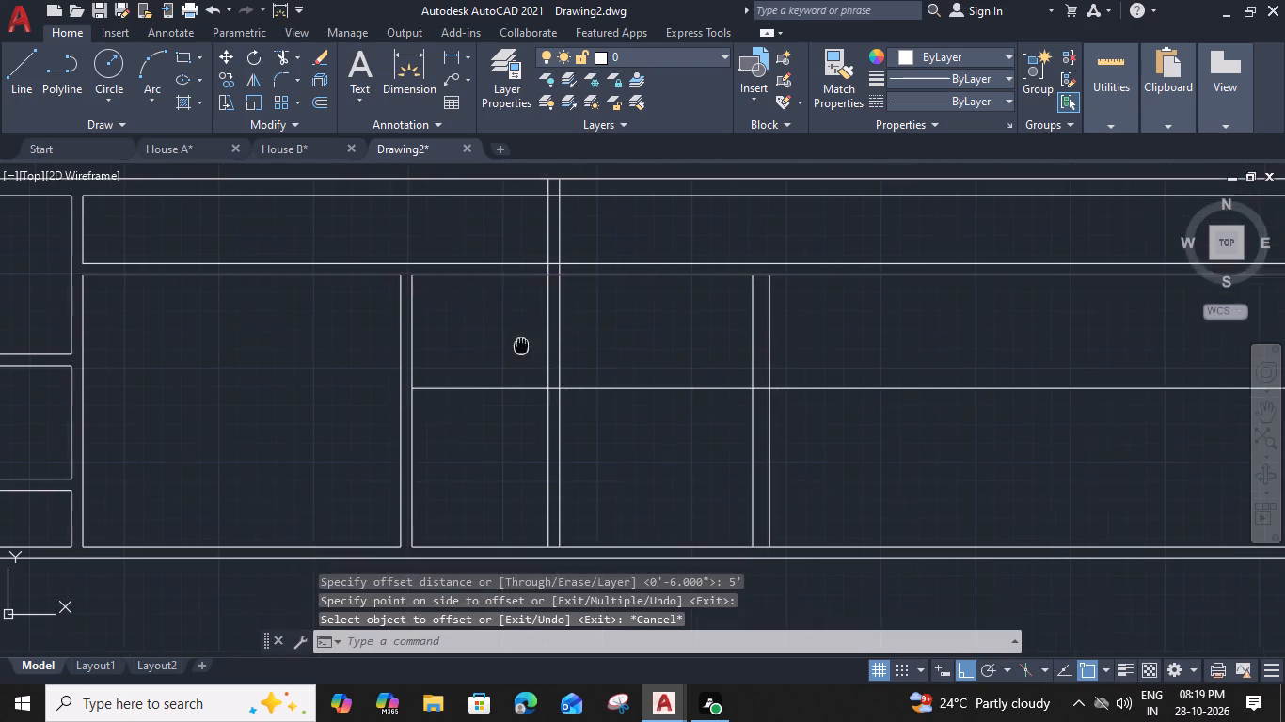
middle_click_drag(519, 337, 519, 317)
left_click(521, 351)
type("O")
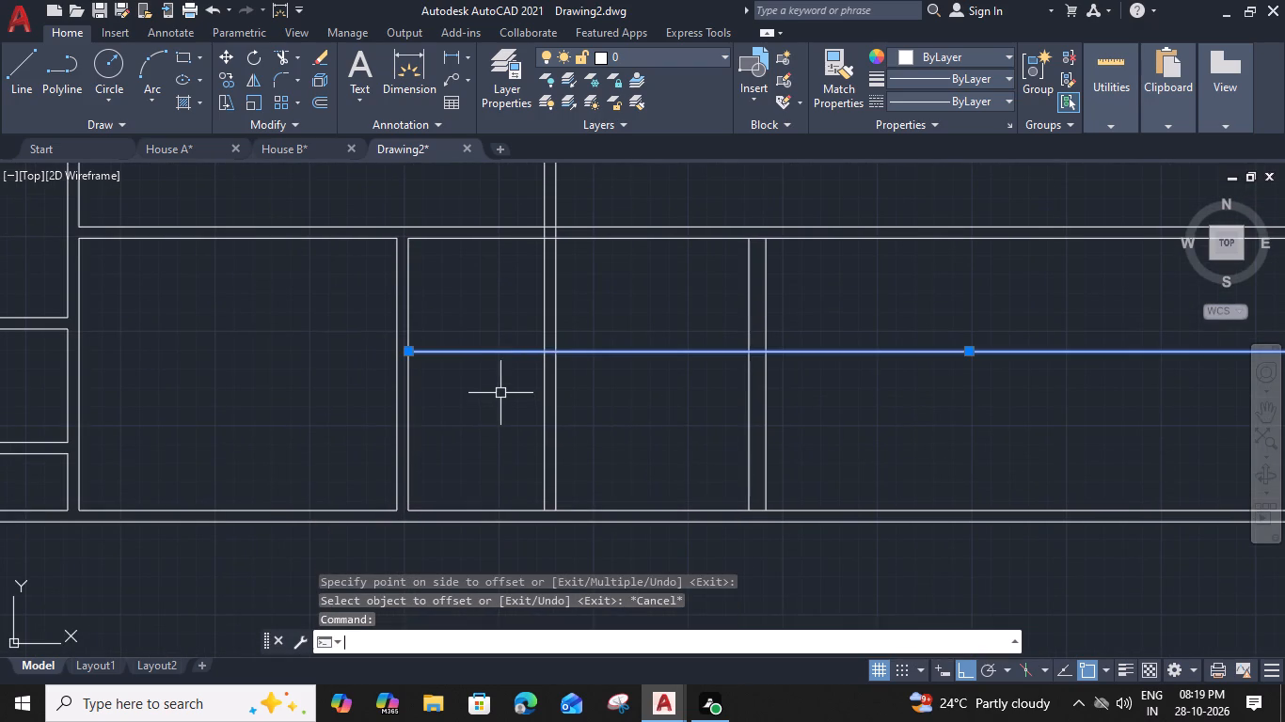
key("space")
key("6")
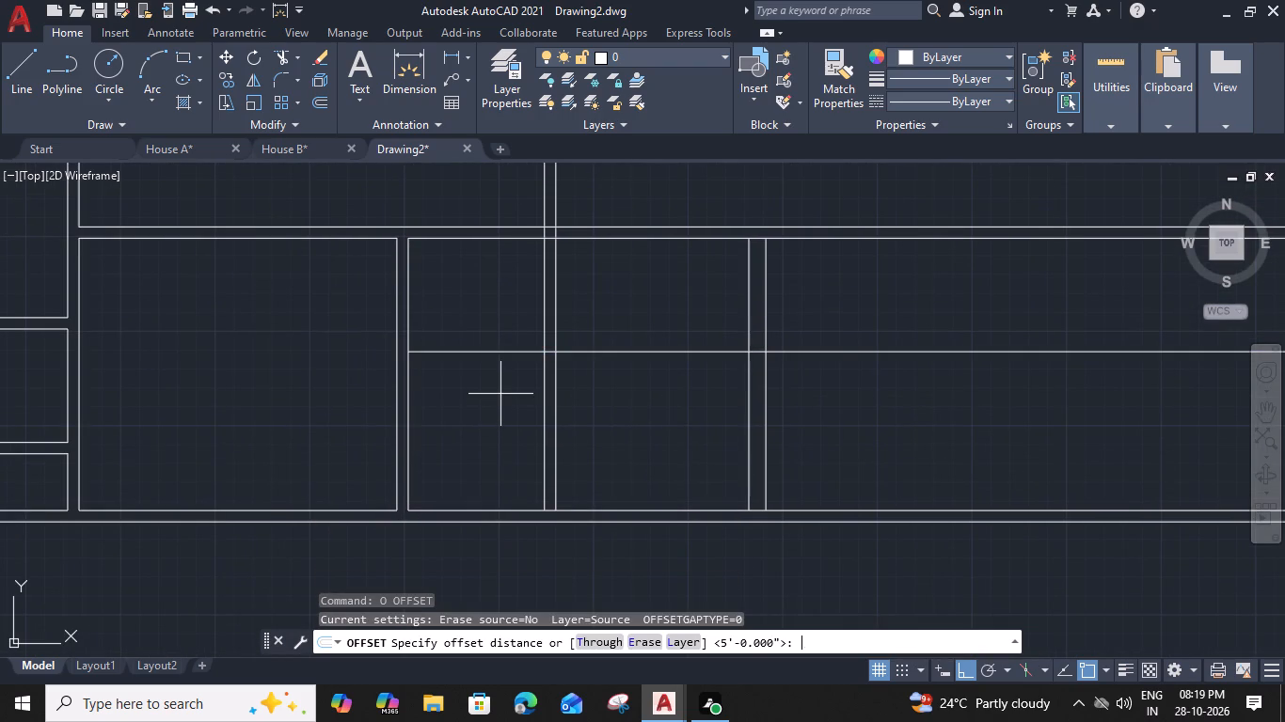
key("shift+quotedbl")
key("Return")
left_click(495, 416)
key("Escape")
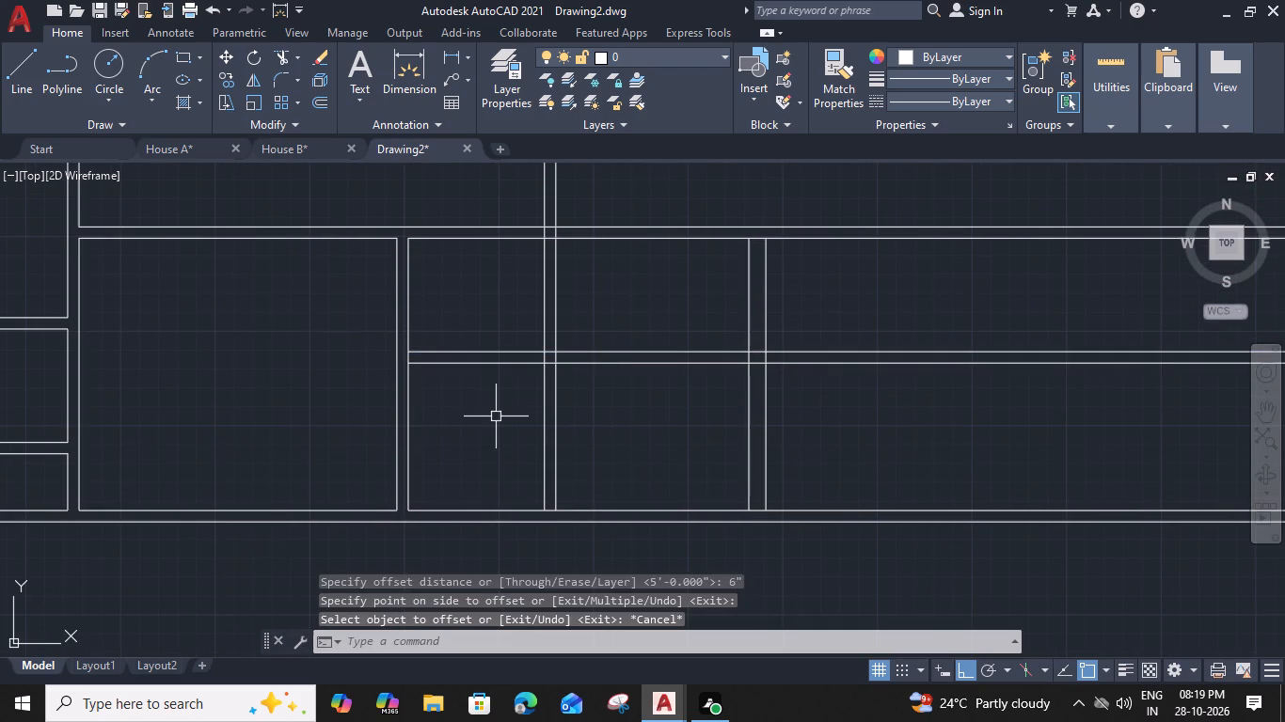
Trim the extended vertical partition's two lines so they end at the upper line of the new horizontal partition.
scroll(496, 416, "down", 1)
middle_click_drag(496, 416, 530, 421)
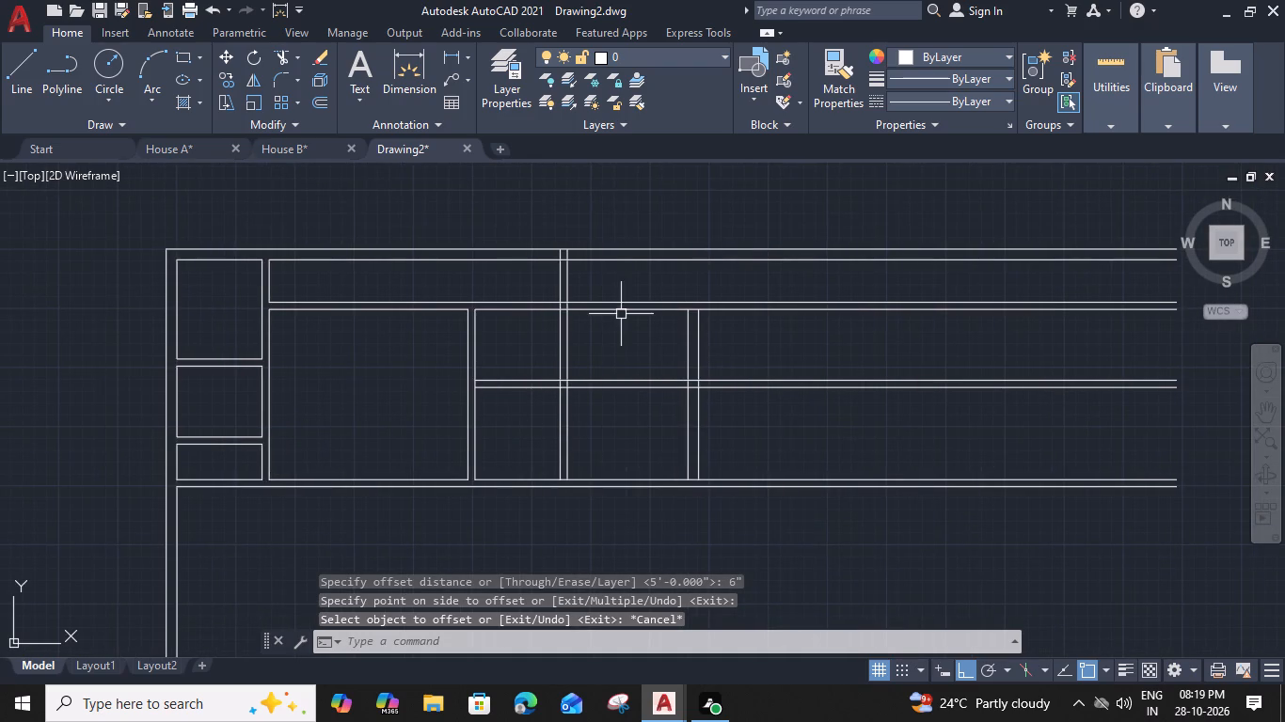
key("t")
type("R")
key("space")
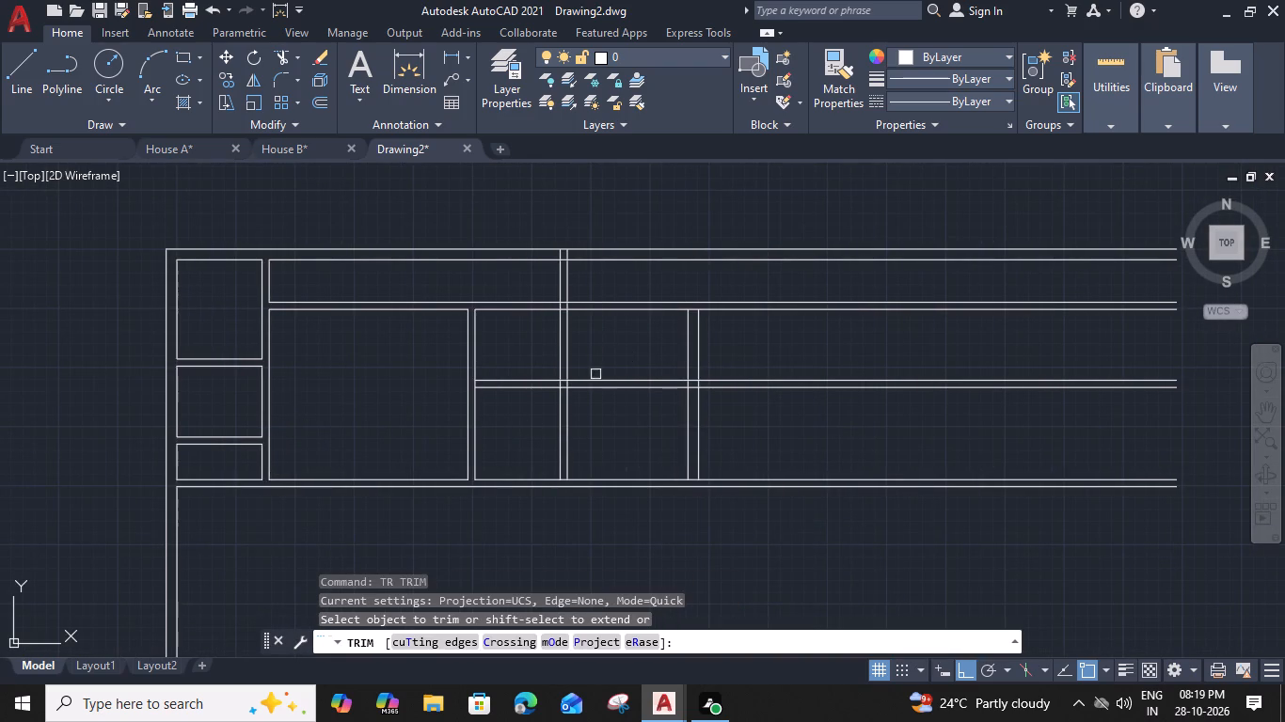
left_click(528, 427)
left_click(627, 422)
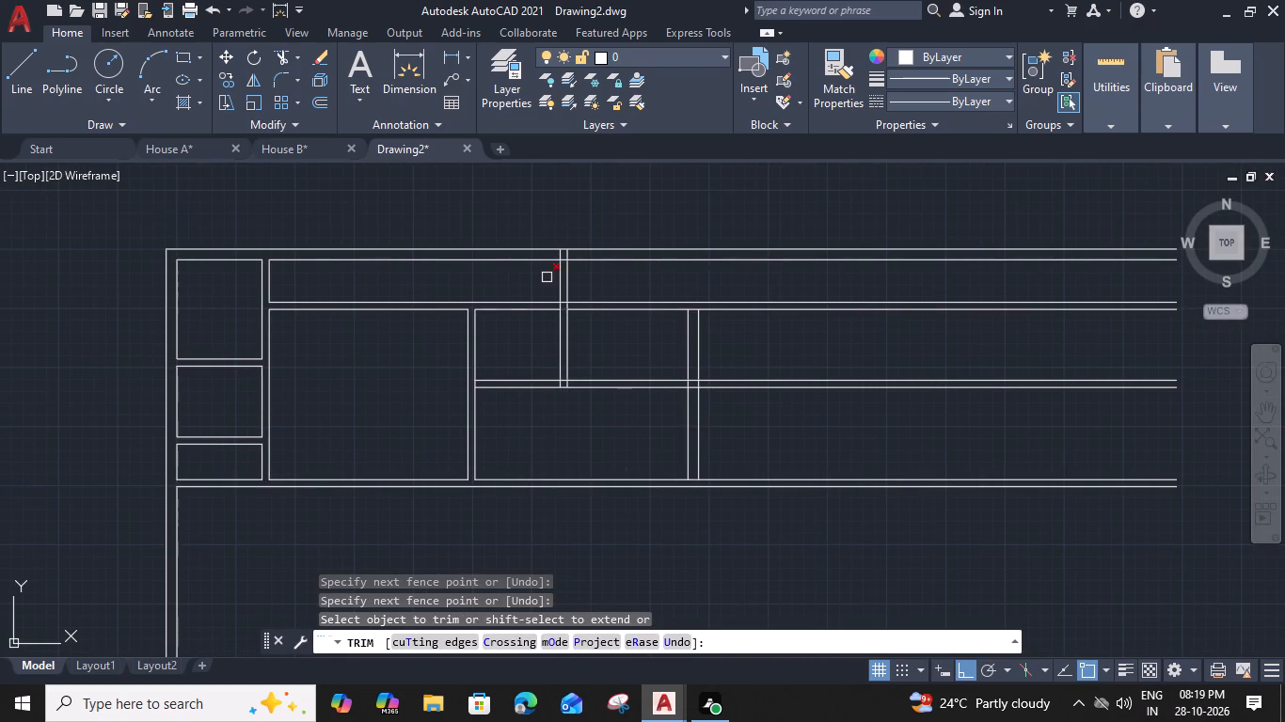
scroll(549, 386, "up", 2)
left_click(566, 378)
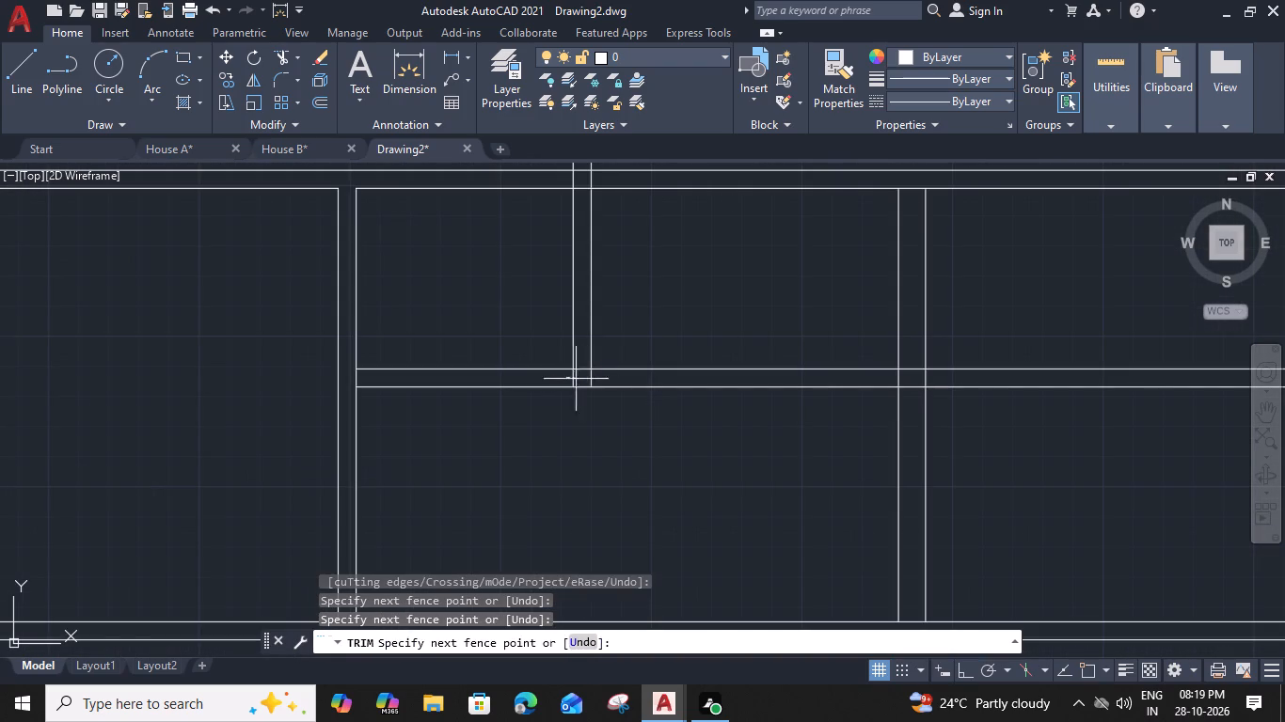
left_click(600, 378)
scroll(605, 374, "down", 1)
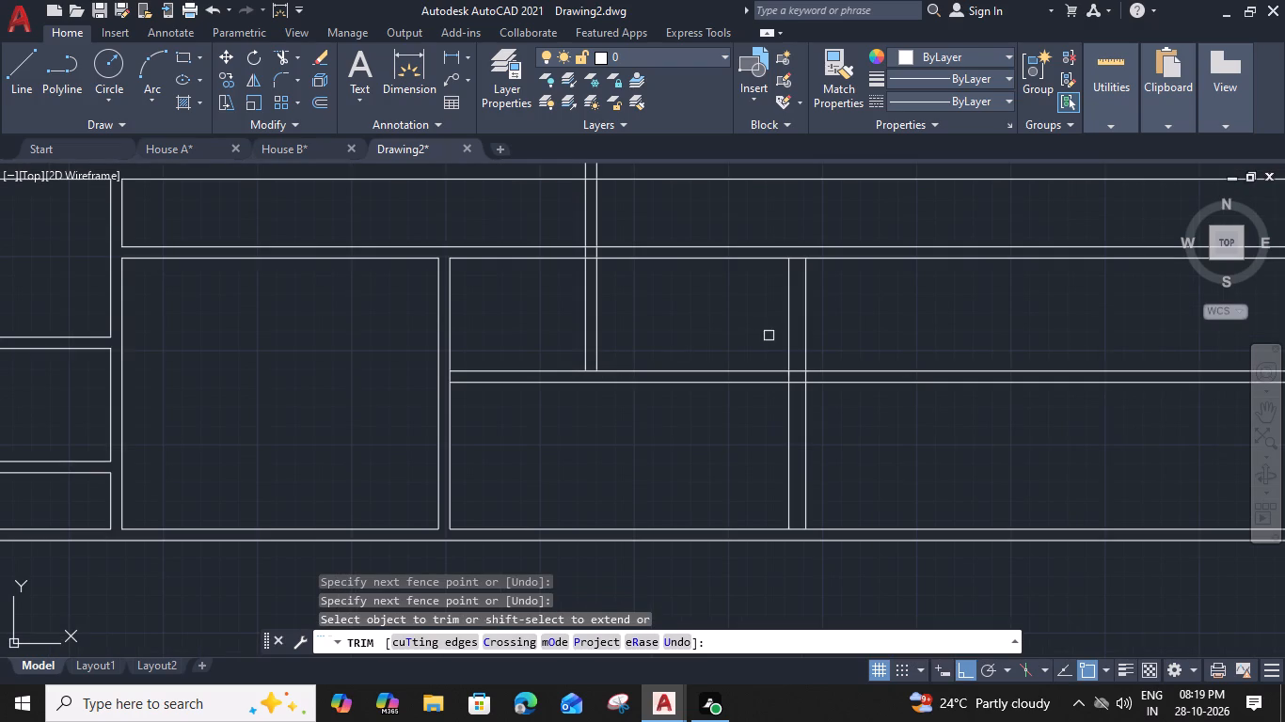
middle_click_drag(859, 316, 708, 365)
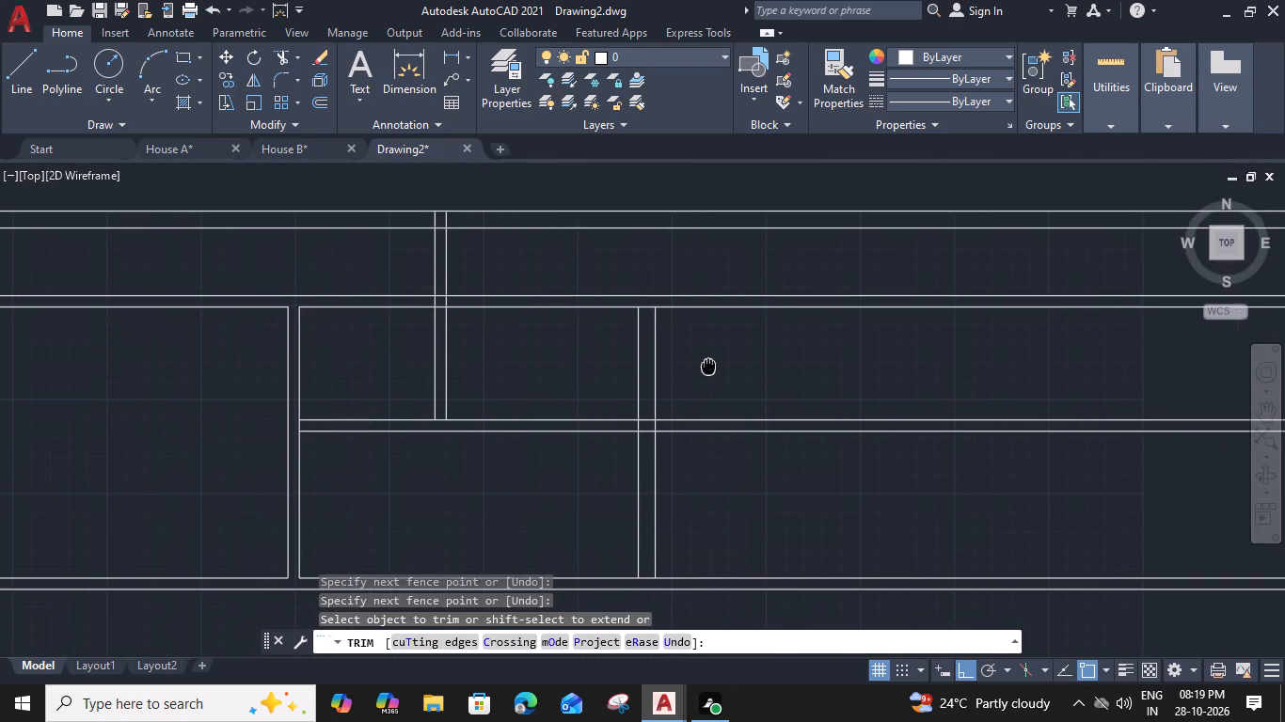
middle_click_drag(708, 365, 706, 366)
key("Escape")
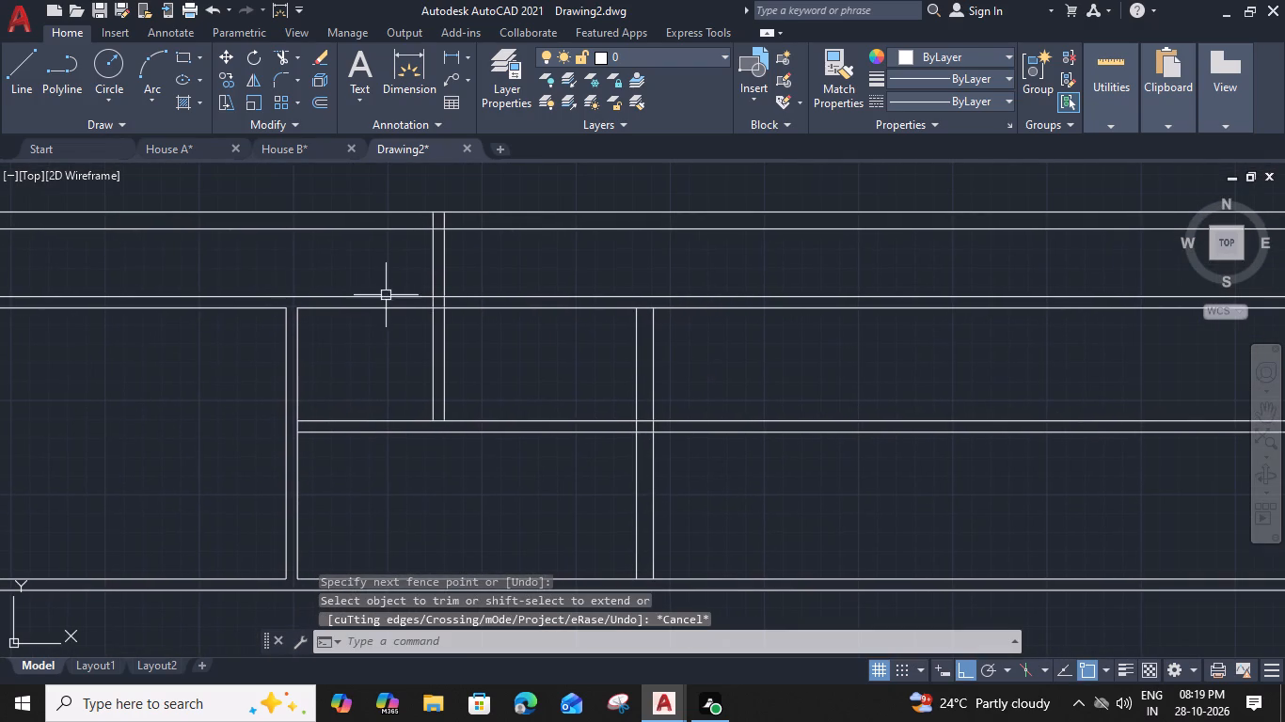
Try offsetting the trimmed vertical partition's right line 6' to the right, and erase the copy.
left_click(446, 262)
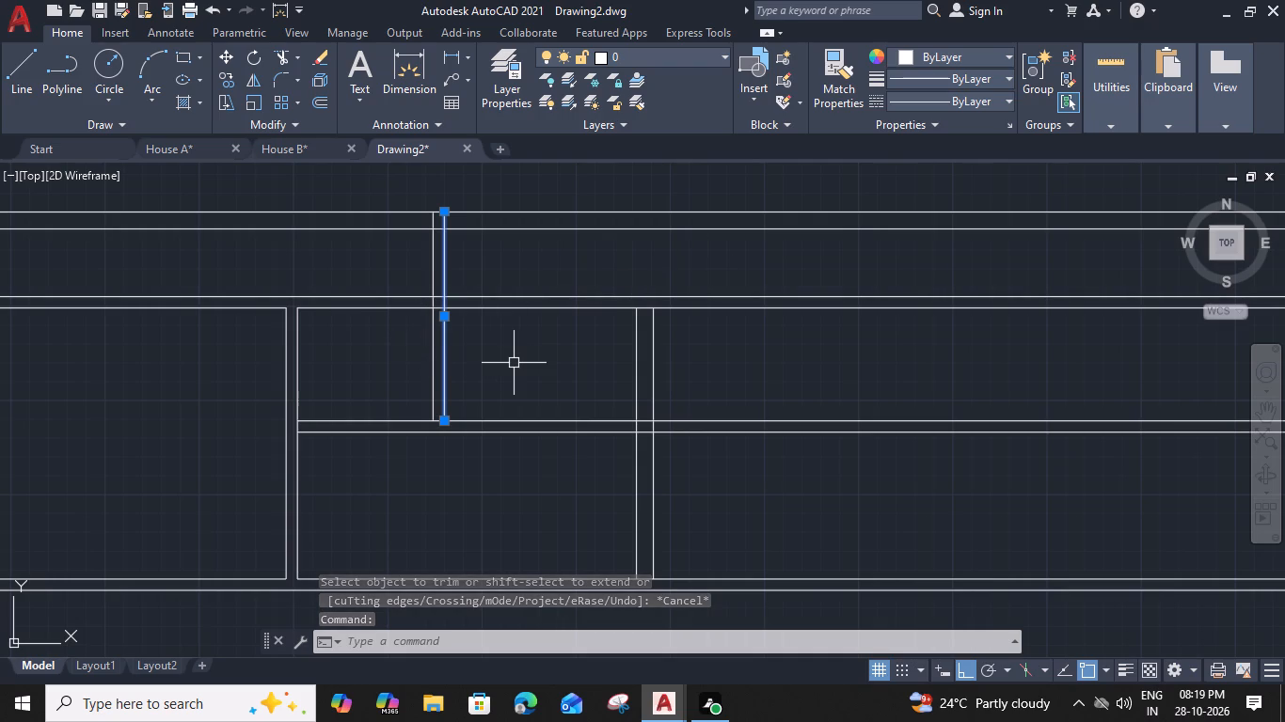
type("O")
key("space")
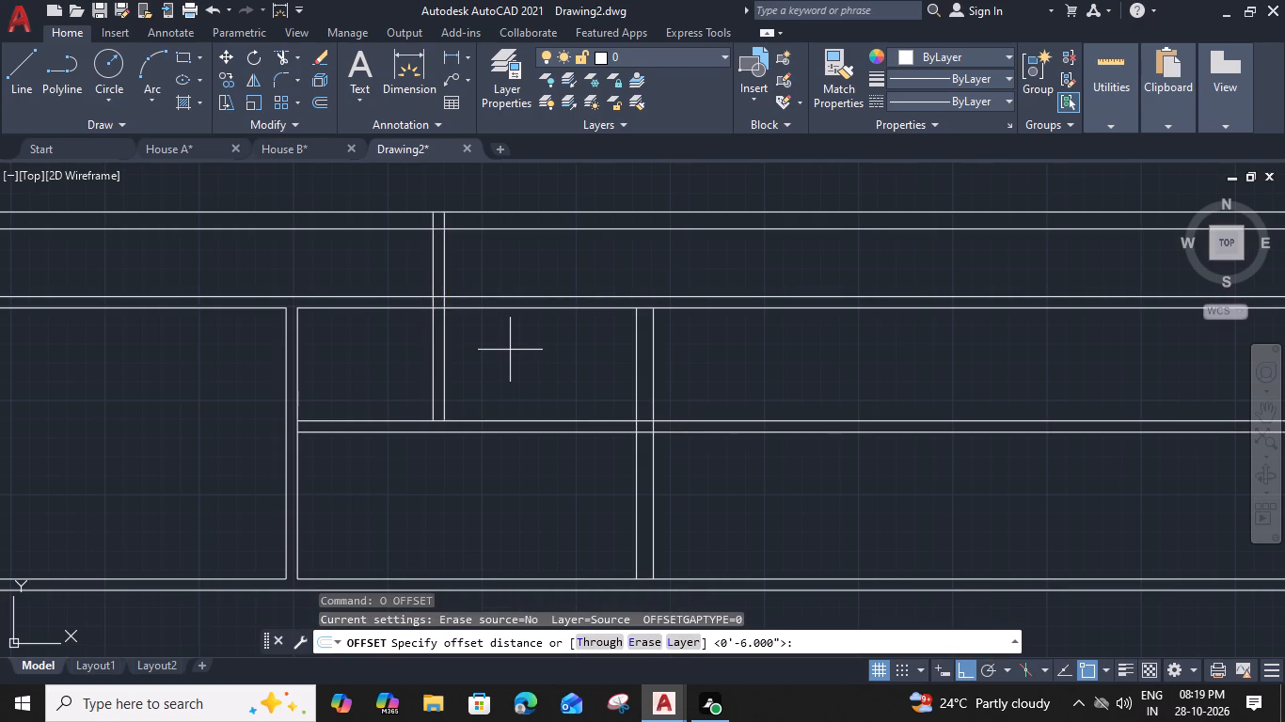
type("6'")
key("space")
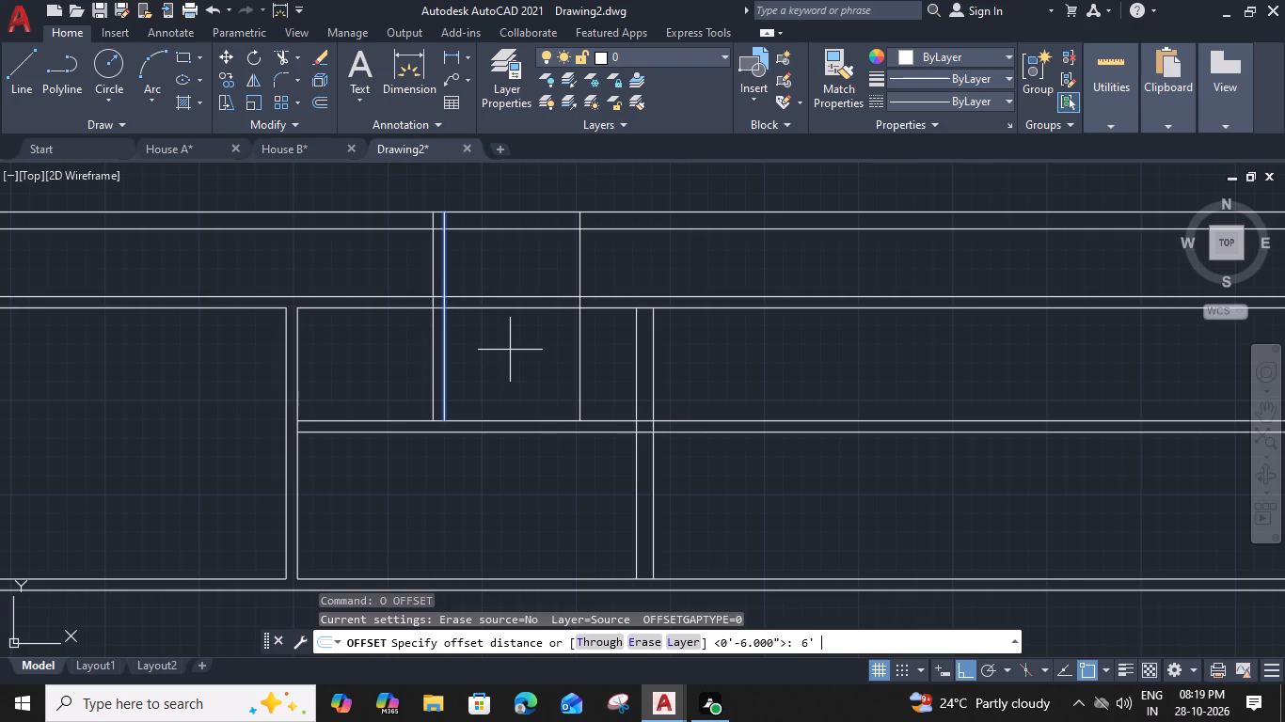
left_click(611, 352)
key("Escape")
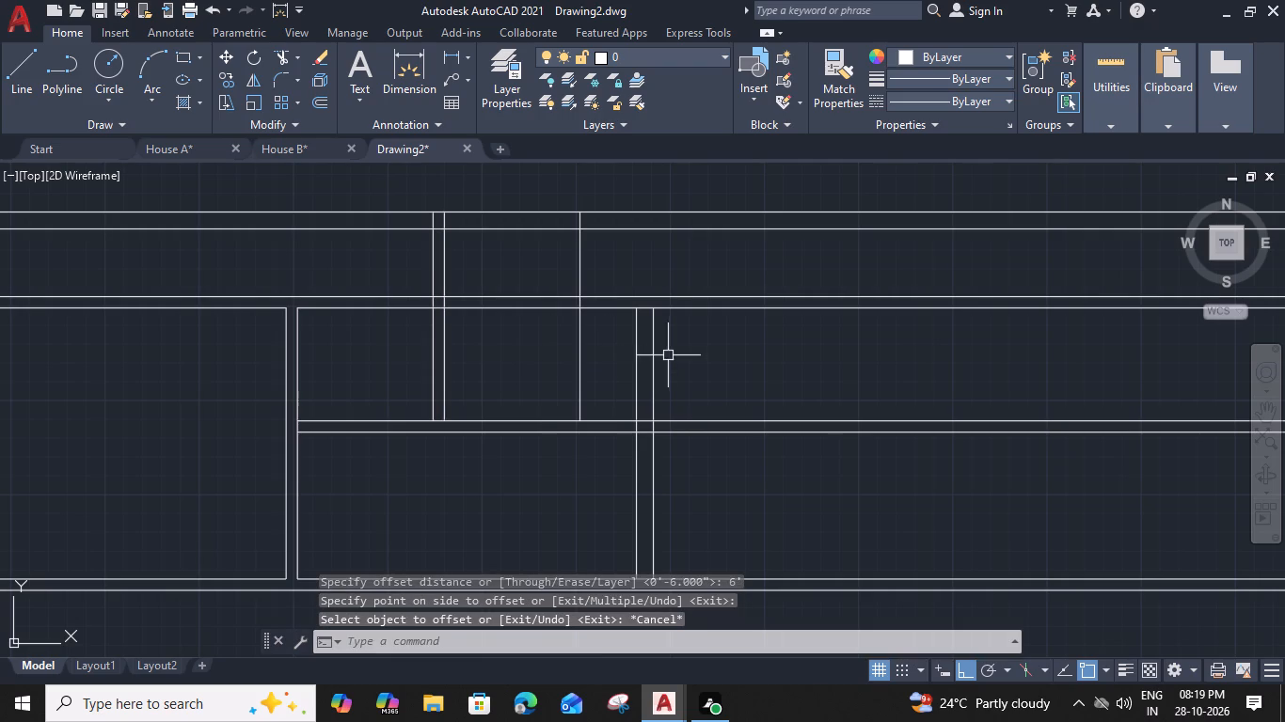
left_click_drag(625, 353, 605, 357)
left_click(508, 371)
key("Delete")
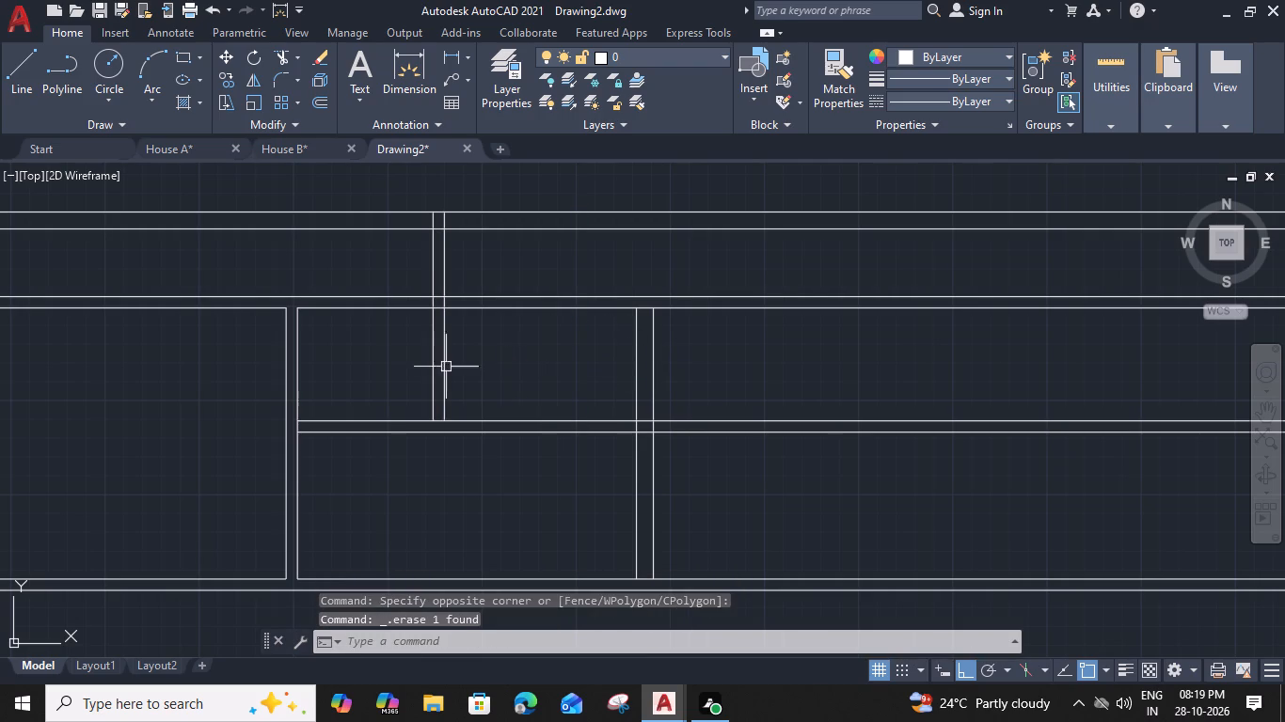
Offset the right line of the 9" wall bounding the 15' wide room 3' to the right.
middle_click_drag(351, 365, 470, 375)
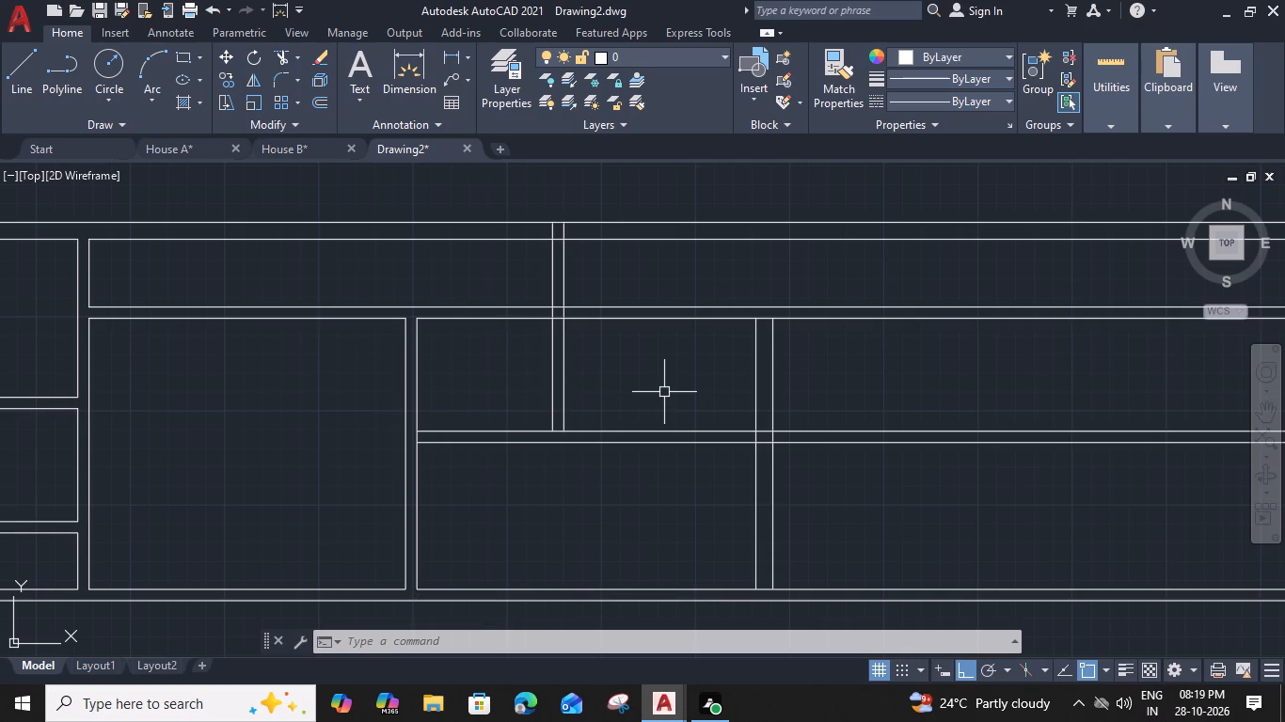
middle_click_drag(637, 372, 560, 402)
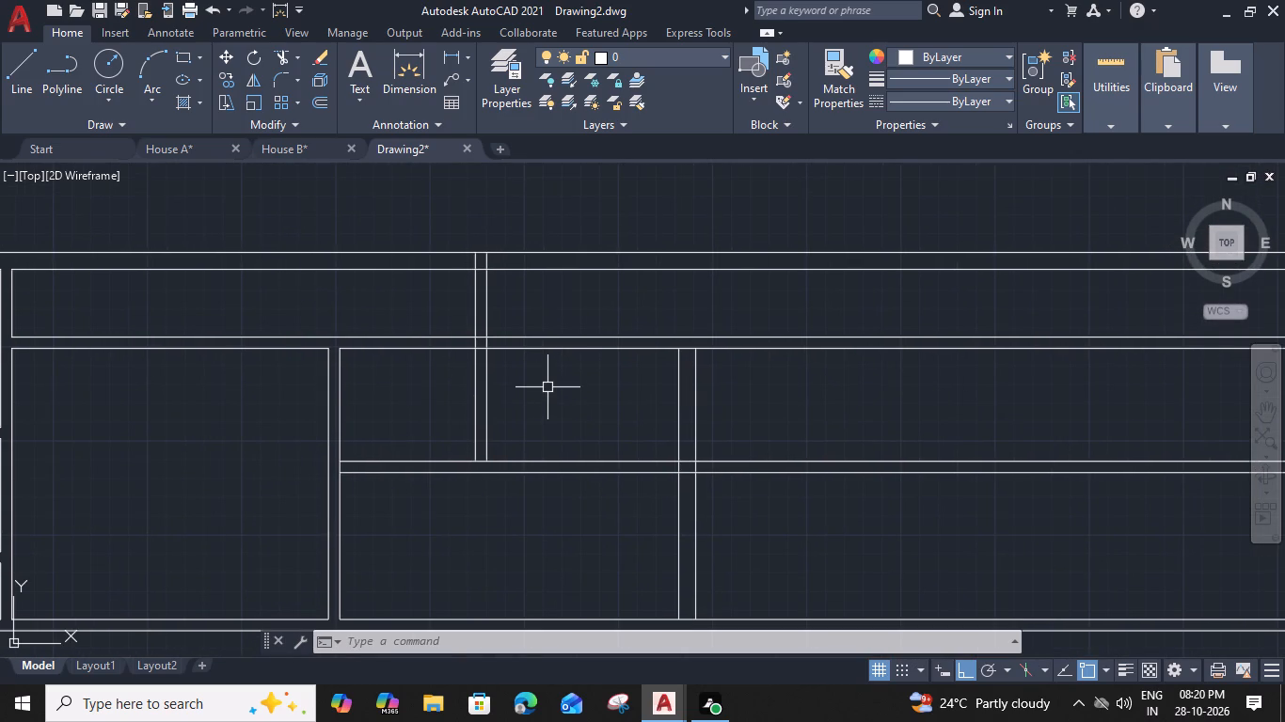
middle_click_drag(553, 386, 537, 404)
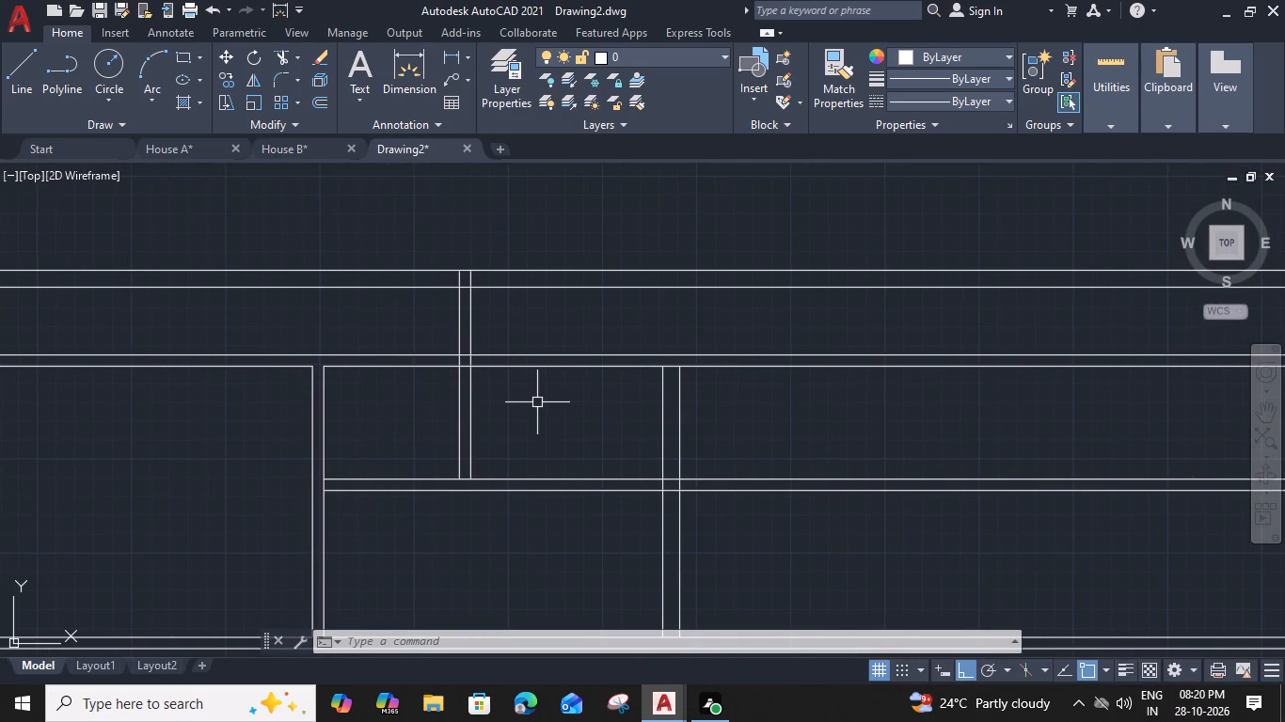
middle_click_drag(692, 435, 600, 403)
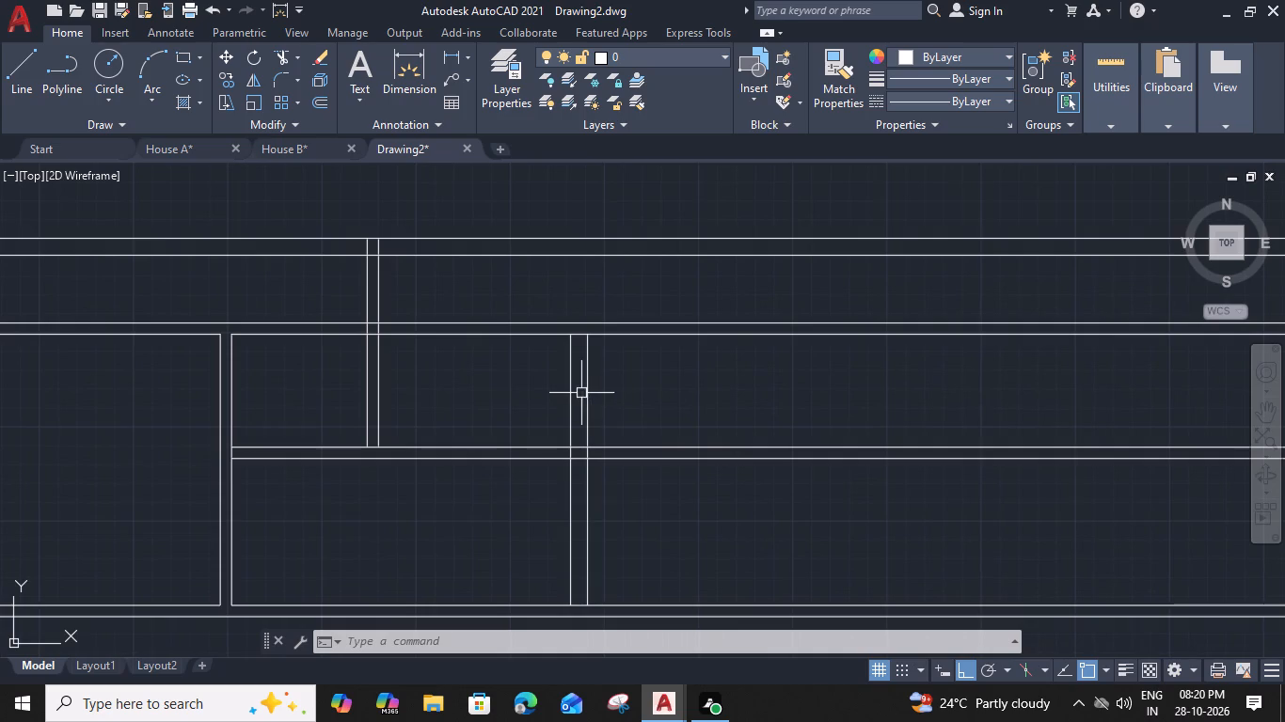
left_click(582, 393)
left_click(589, 428)
left_click(588, 407)
key("o")
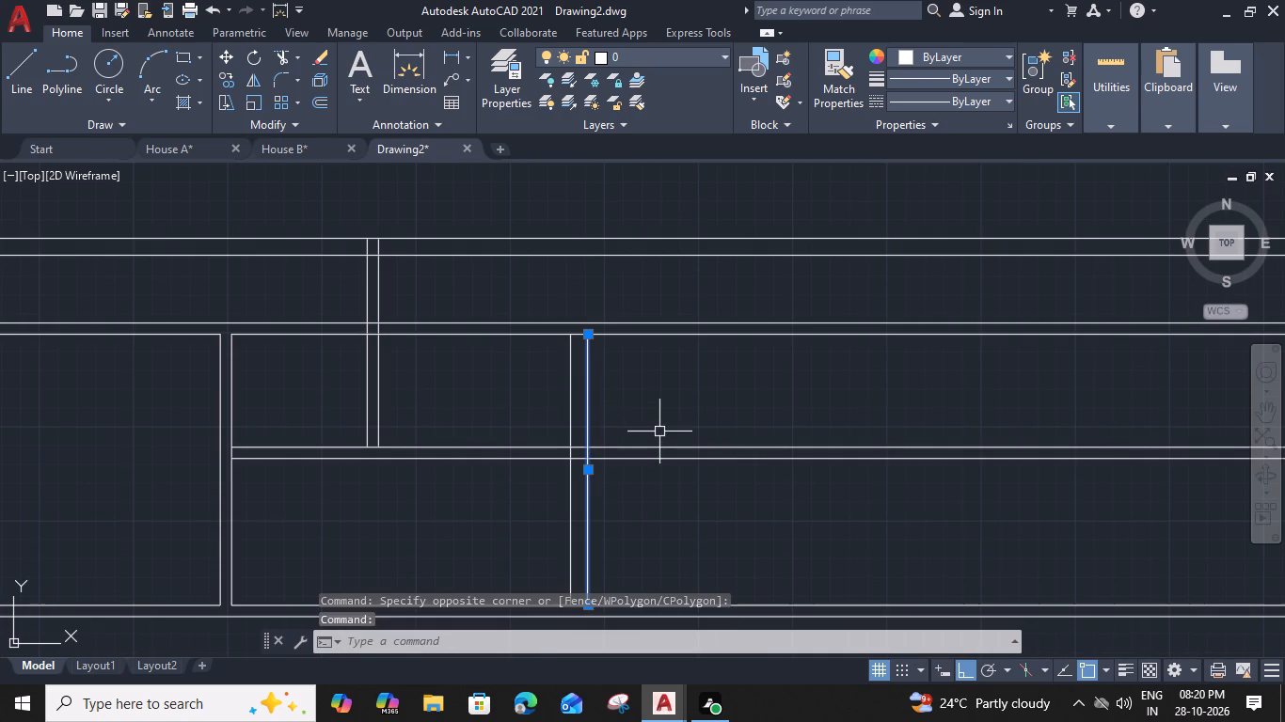
key("space")
key("4")
key("BackSpace")
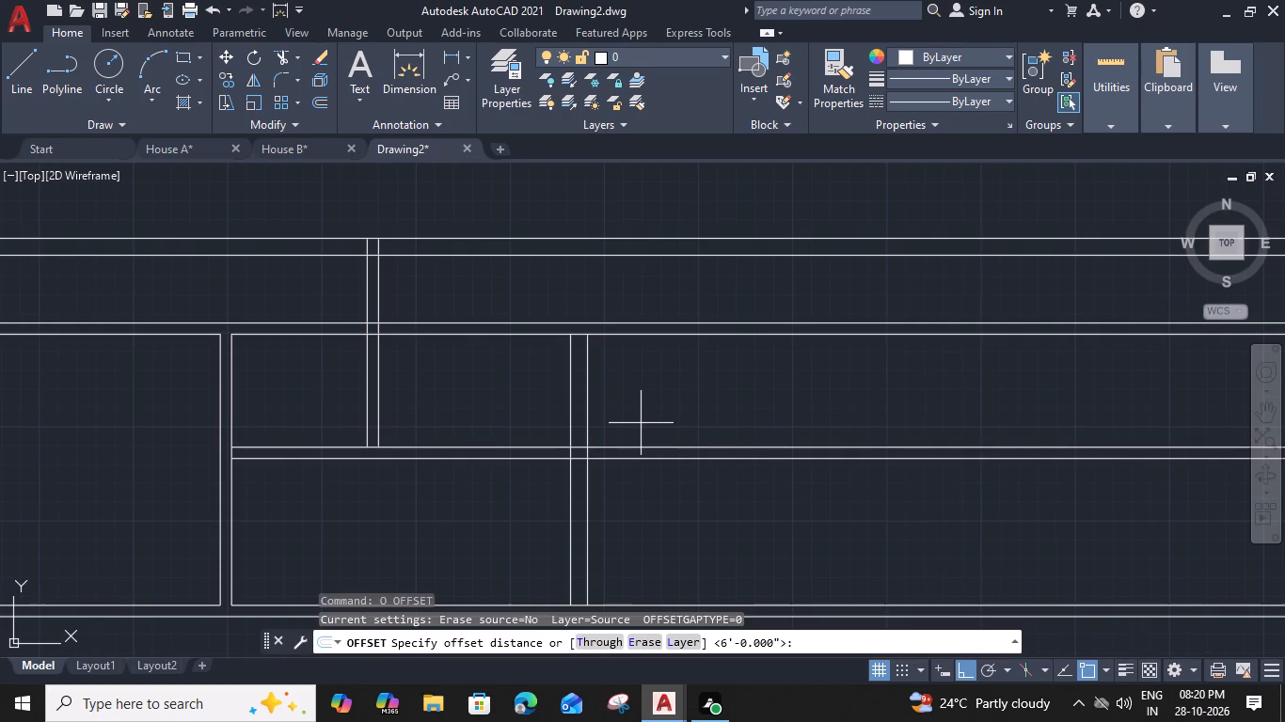
key("3")
type("'")
key("space")
left_click(687, 434)
key("Escape")
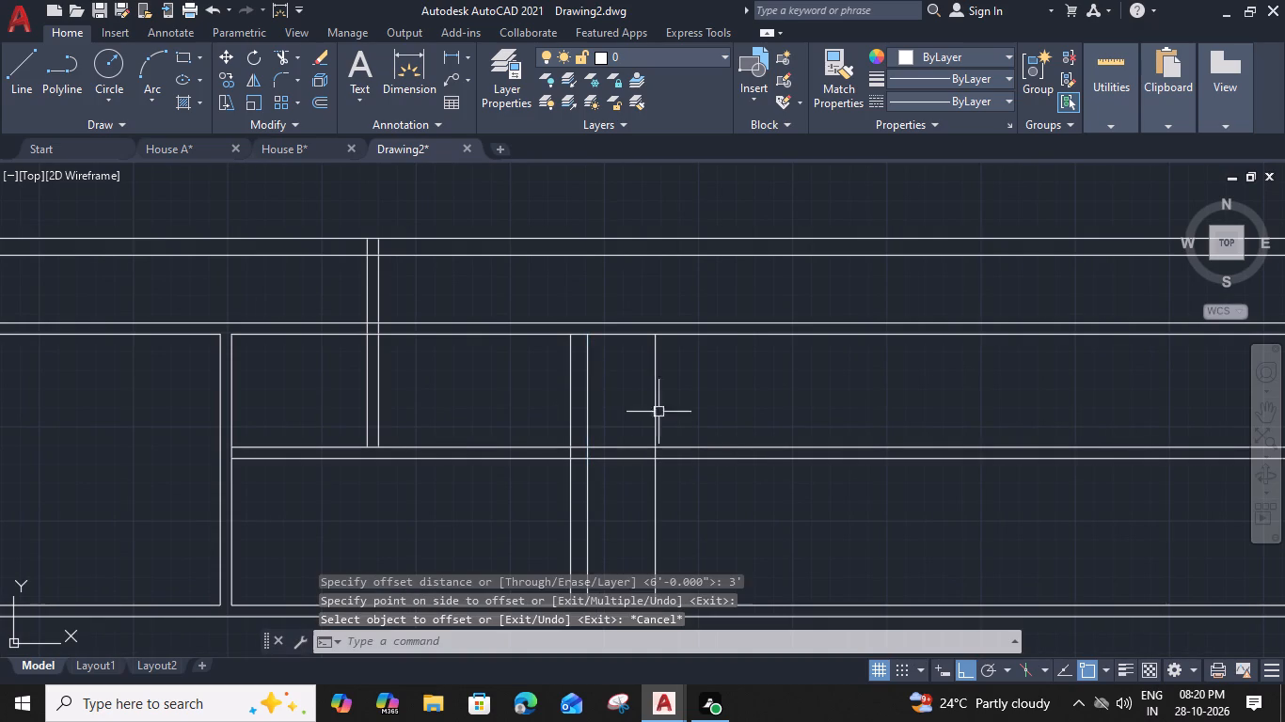
Offset the resulting vertical line 9" to the right to form the next wall.
left_click(655, 403)
key("o")
key("space")
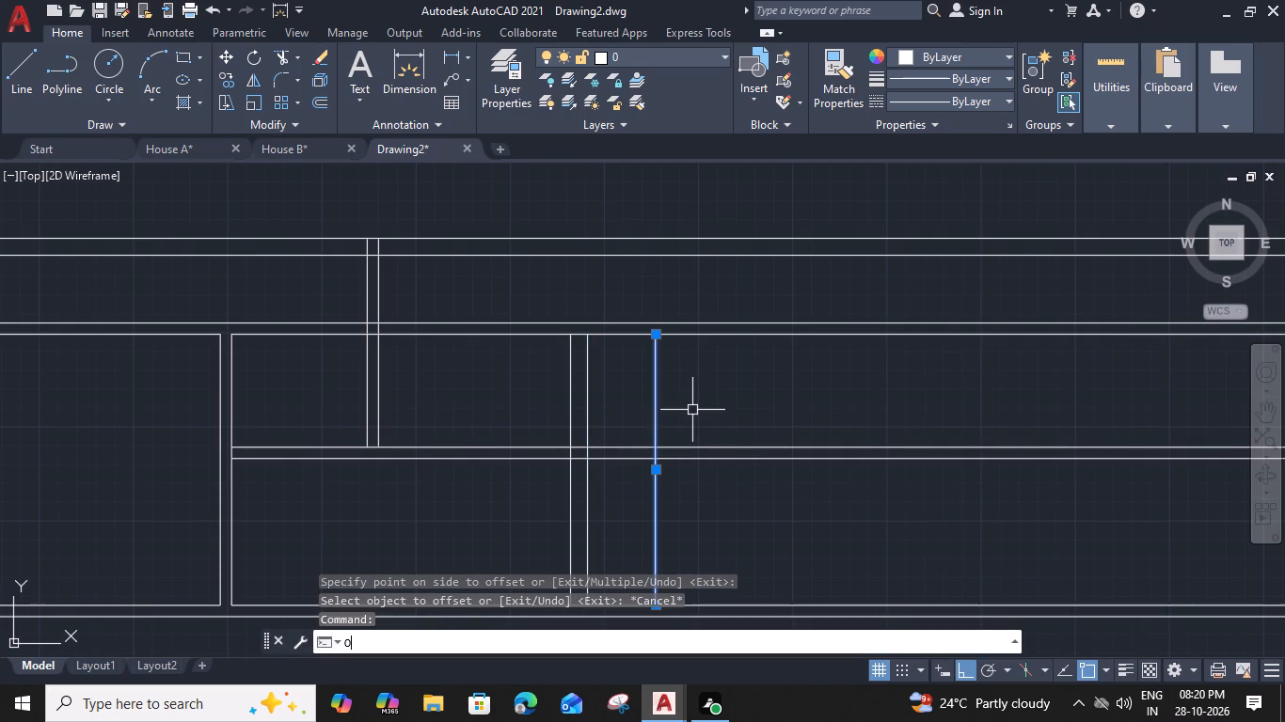
key("6")
key("BackSpace")
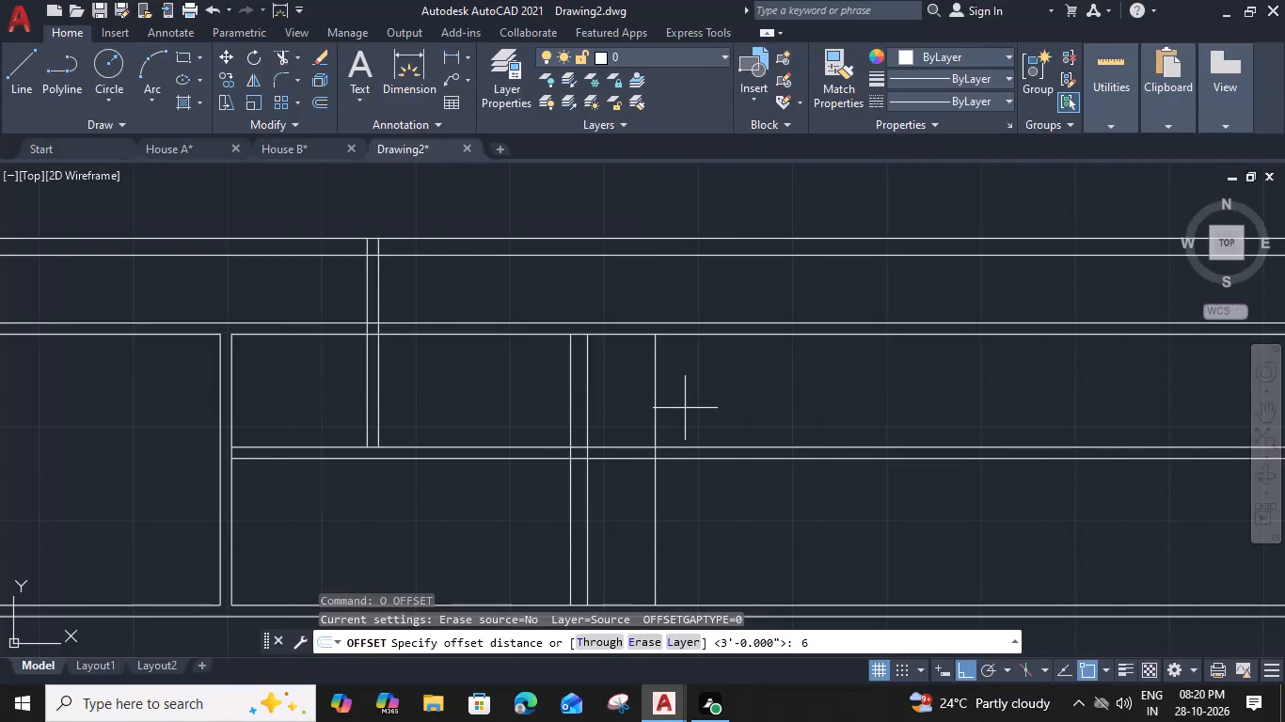
type("9\"")
key("Return")
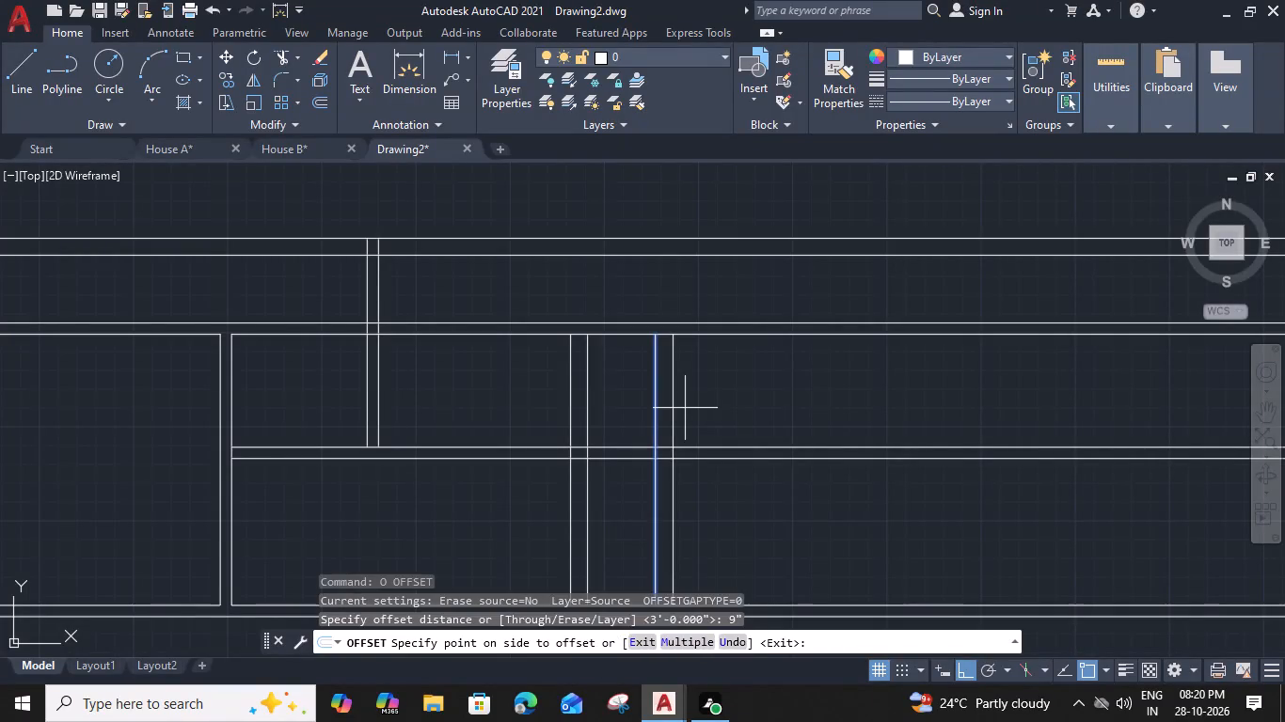
left_click(727, 417)
key("Escape")
Extend the new 9" wall upward, its left line to the outer wall's inner line and its right line to the outer line.
type("EX")
key("space")
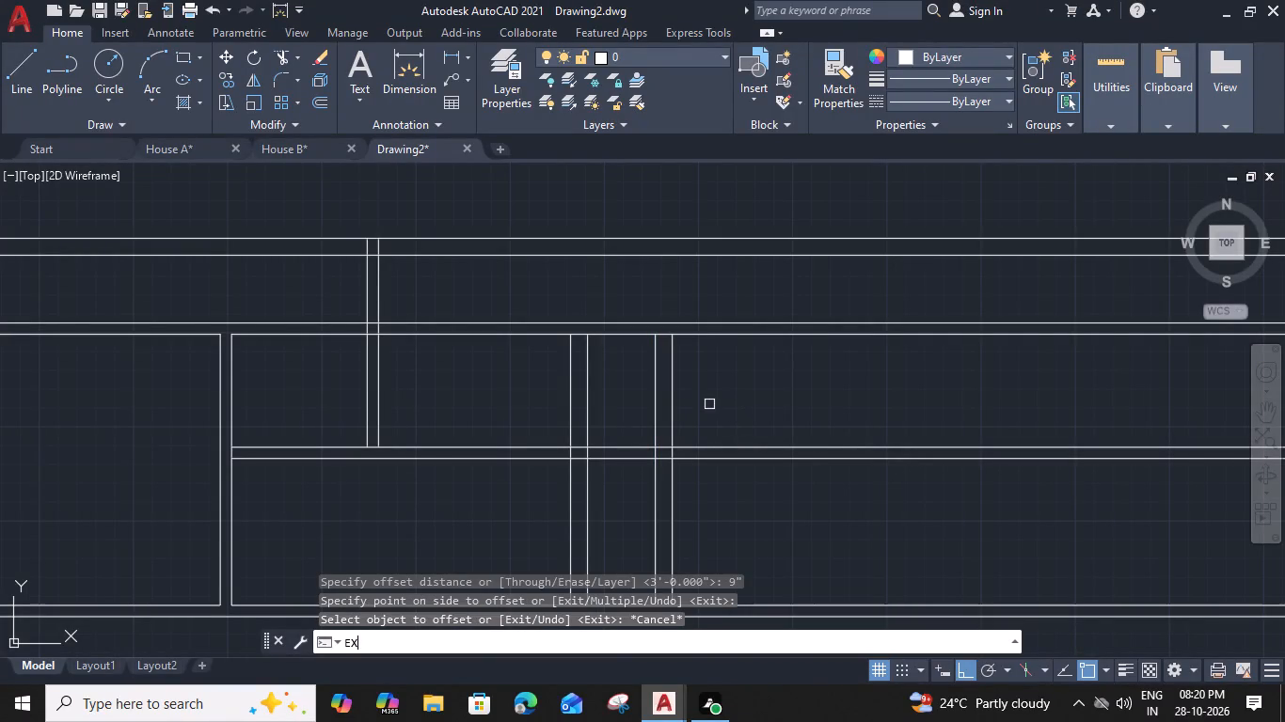
left_click(709, 382)
left_click(624, 417)
left_click(701, 372)
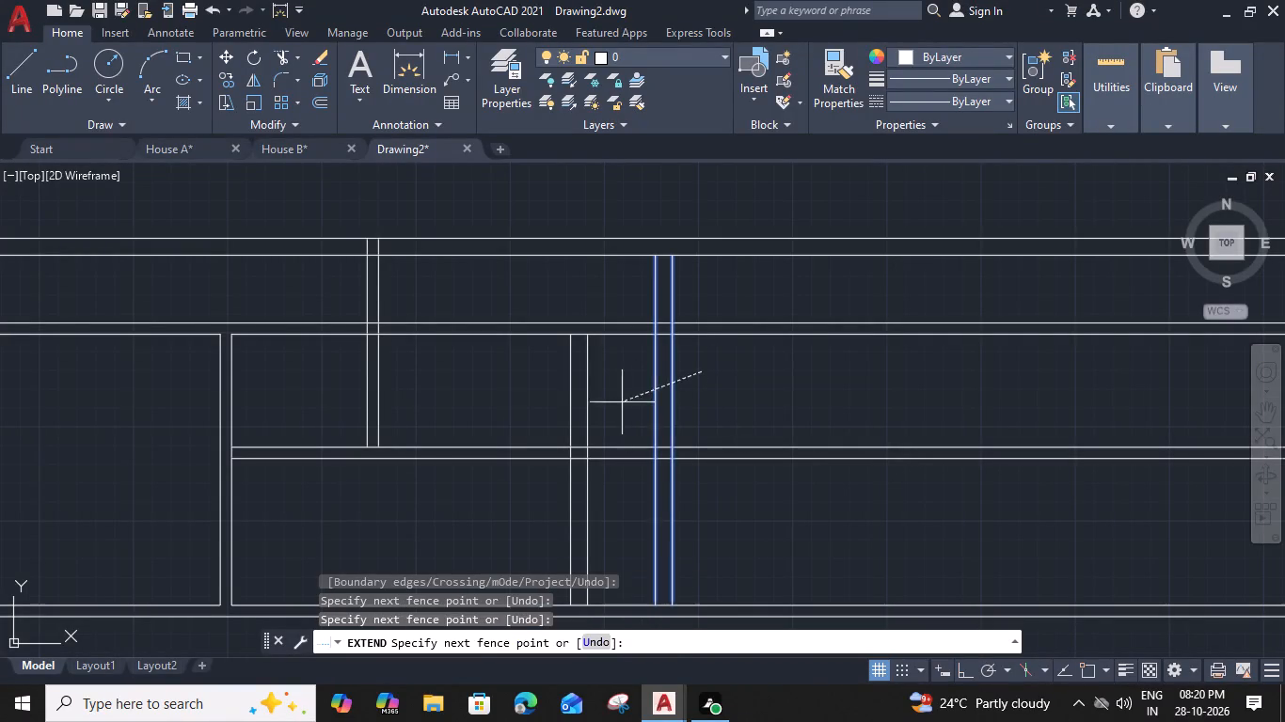
left_click(614, 407)
left_click(663, 289)
left_click(682, 299)
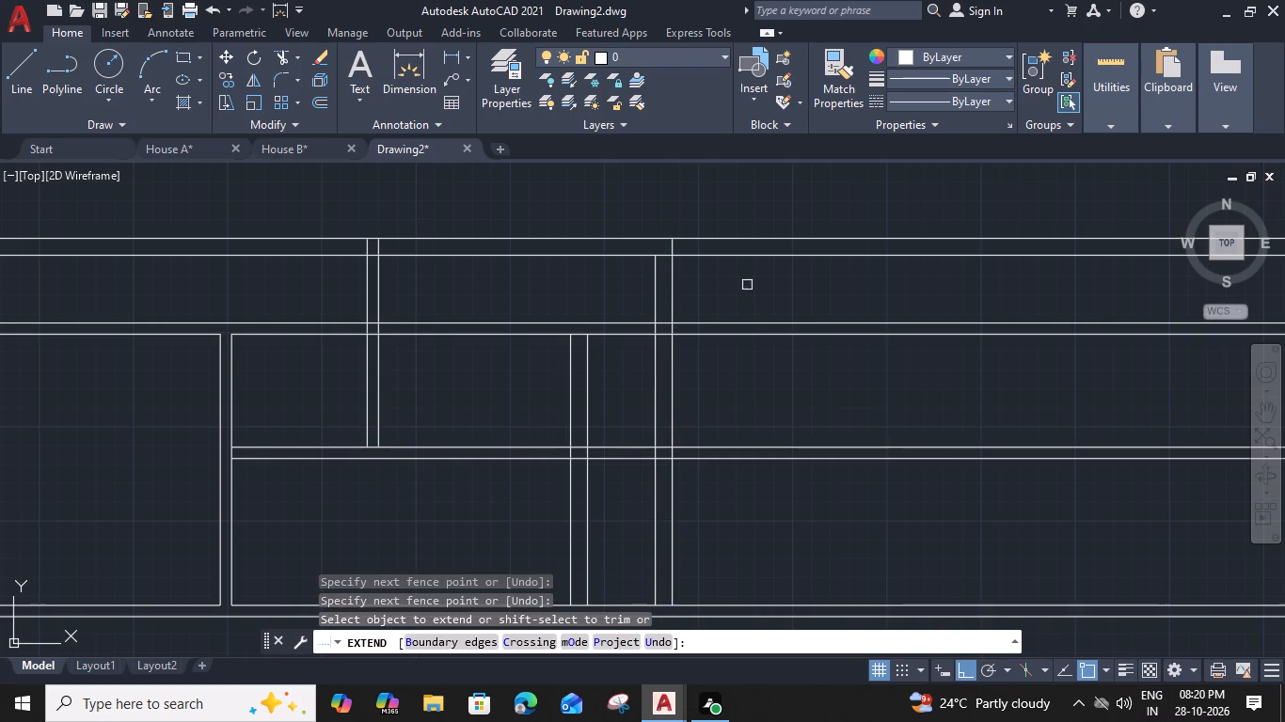
Trim the outer wall's top lines and the corridor and partition horizontals where they run past the new 9" wall.
scroll(787, 278, "down", 1)
left_click(816, 239)
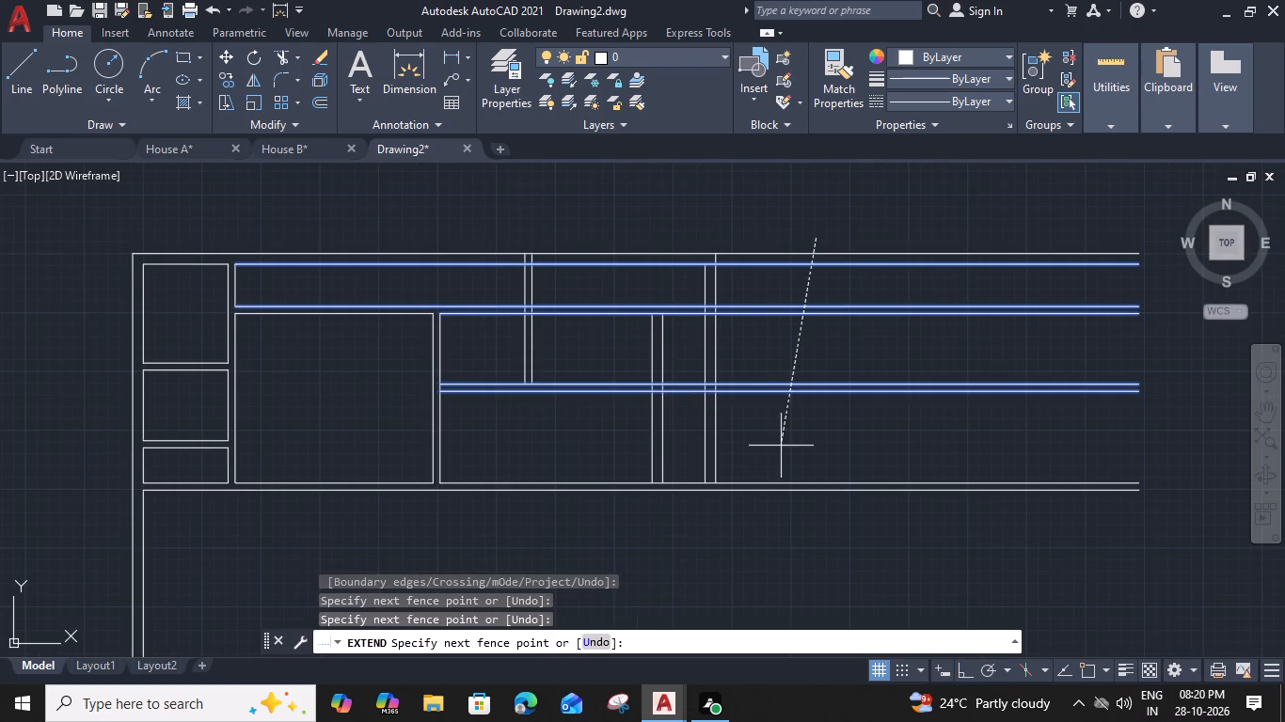
left_click(780, 450, "shift")
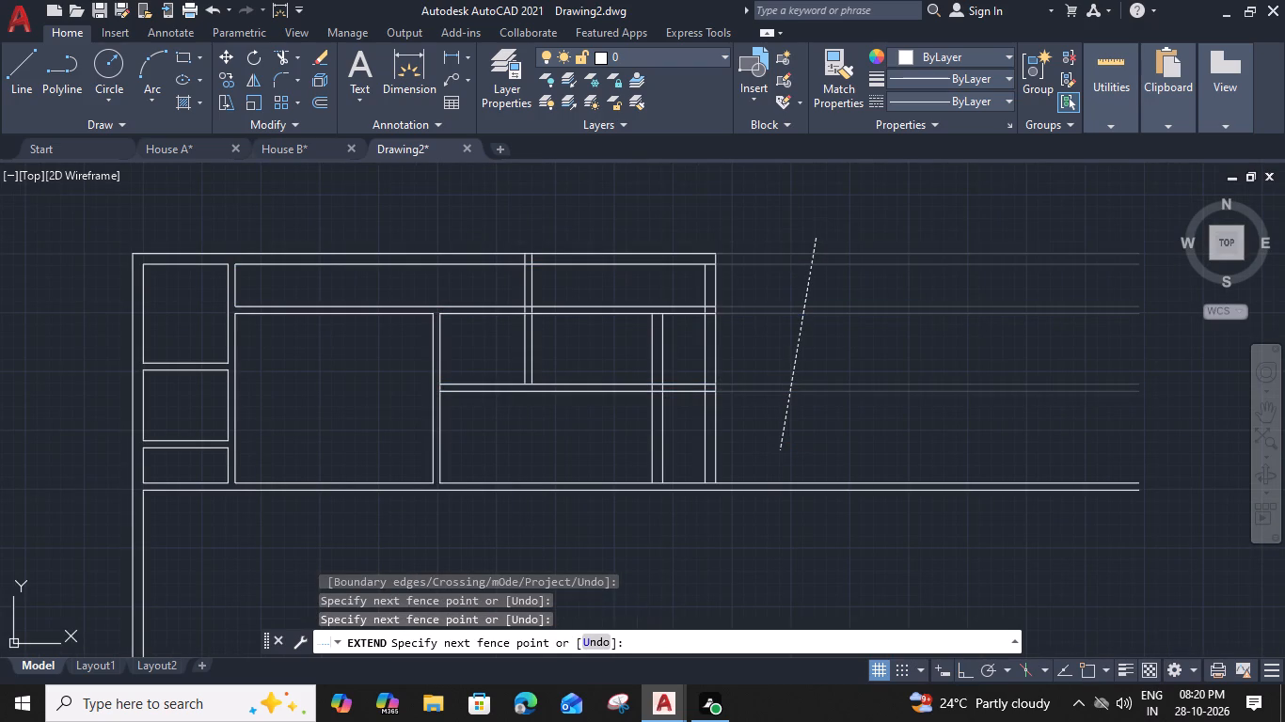
Trim the corridor and partition horizontals where they cross between the two lines of the right 9" outer wall.
scroll(707, 314, "up", 1)
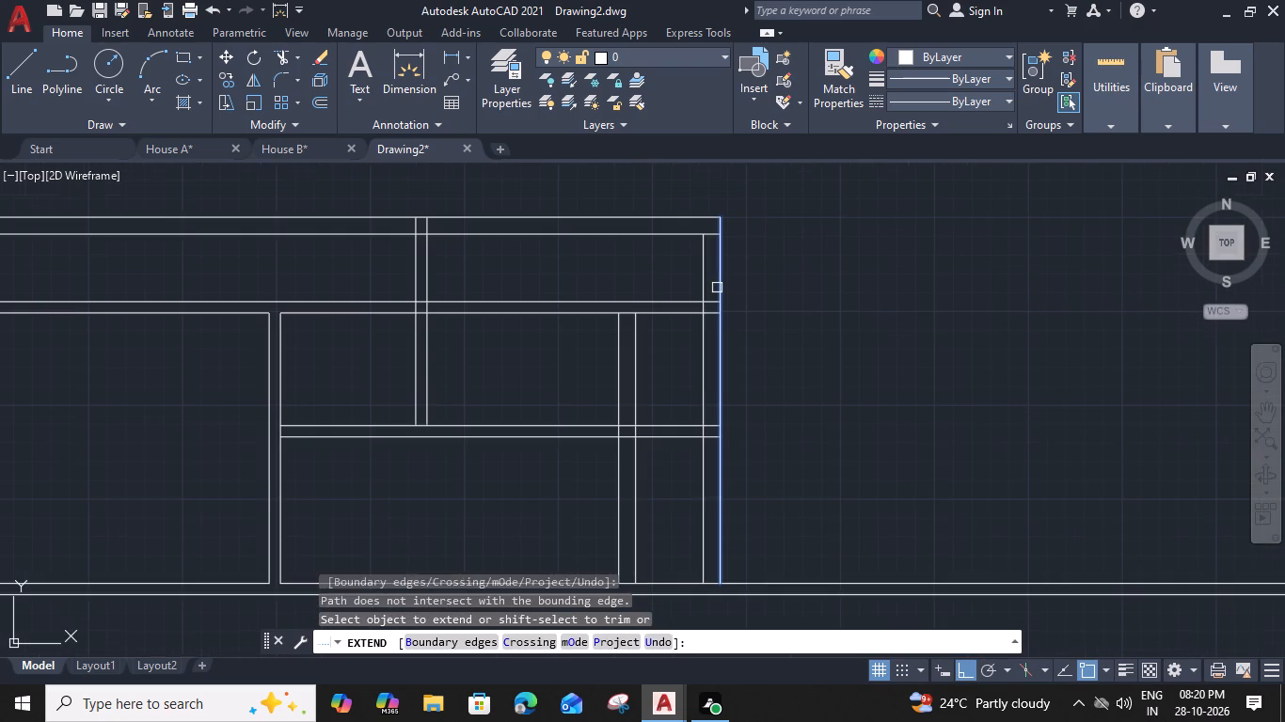
left_click(717, 288, "shift")
key("ctrl+z")
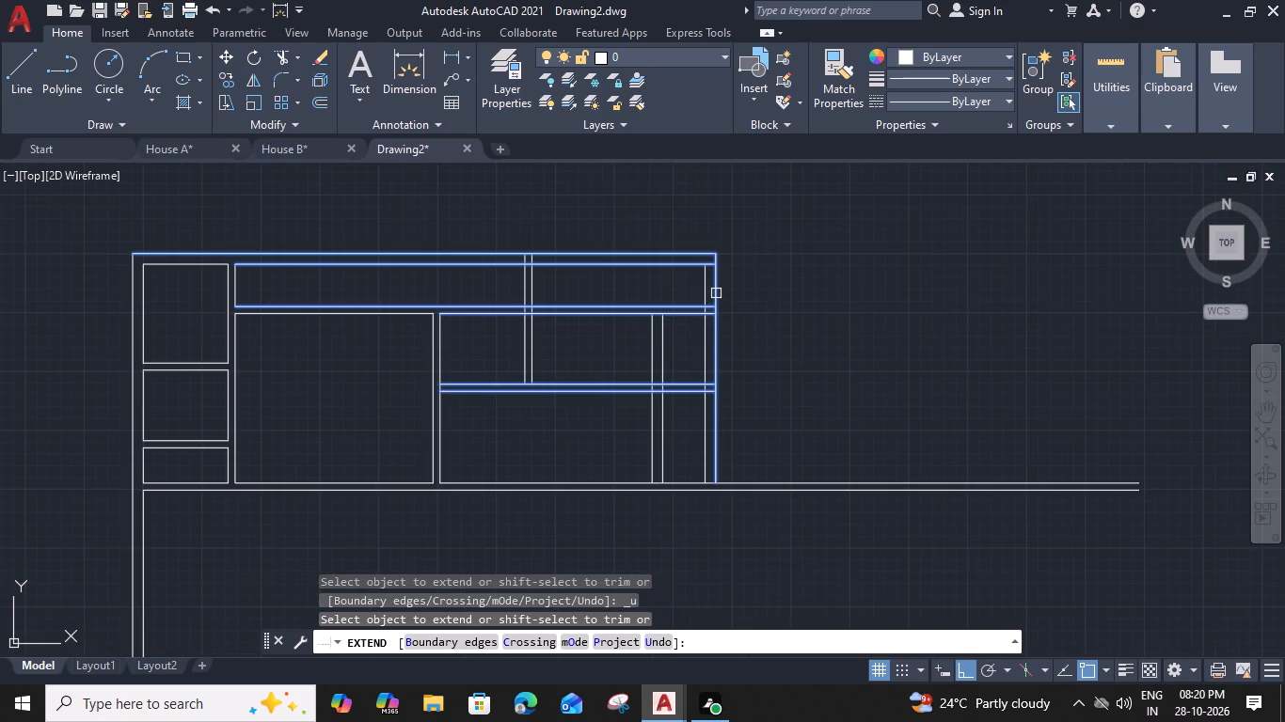
scroll(711, 297, "up", 2)
left_click(710, 299, "shift")
left_click(709, 354, "shift")
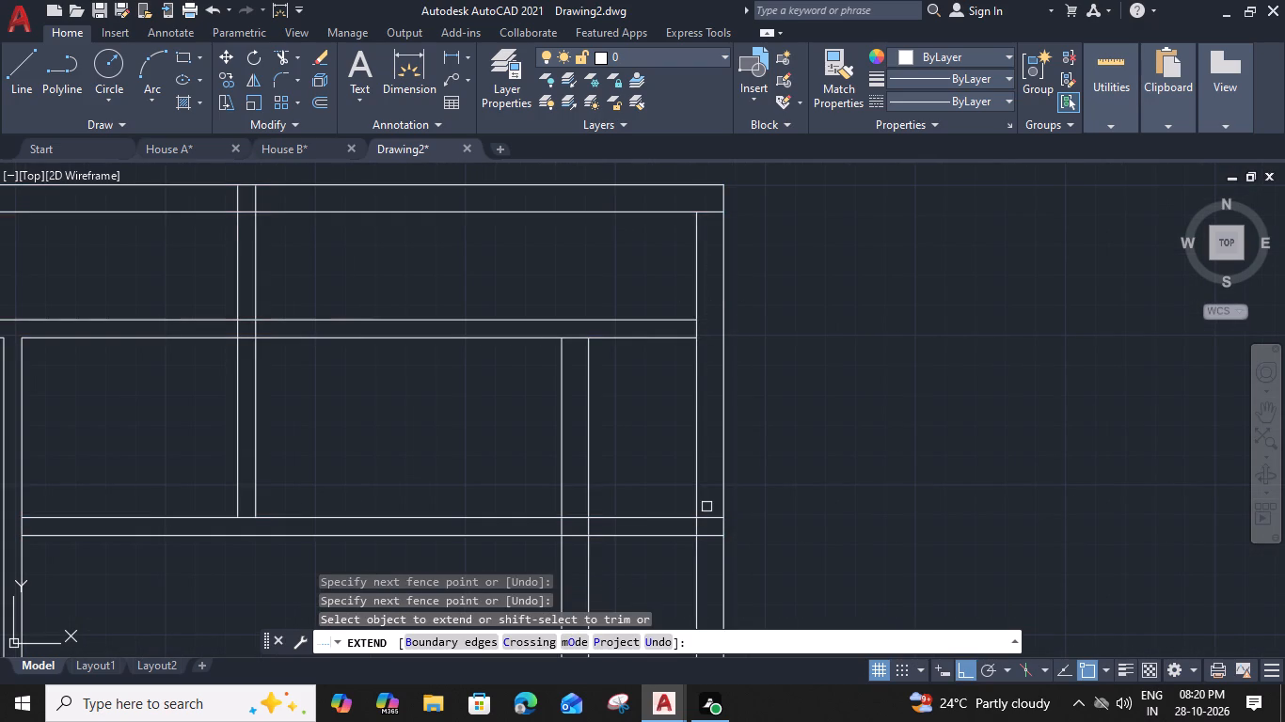
left_click(712, 500, "shift")
left_click(705, 553, "shift")
Trim the partition horizontals back to the inner 9" wall, and the corridor lines east of the inner walls.
middle_click_drag(710, 537, 747, 400)
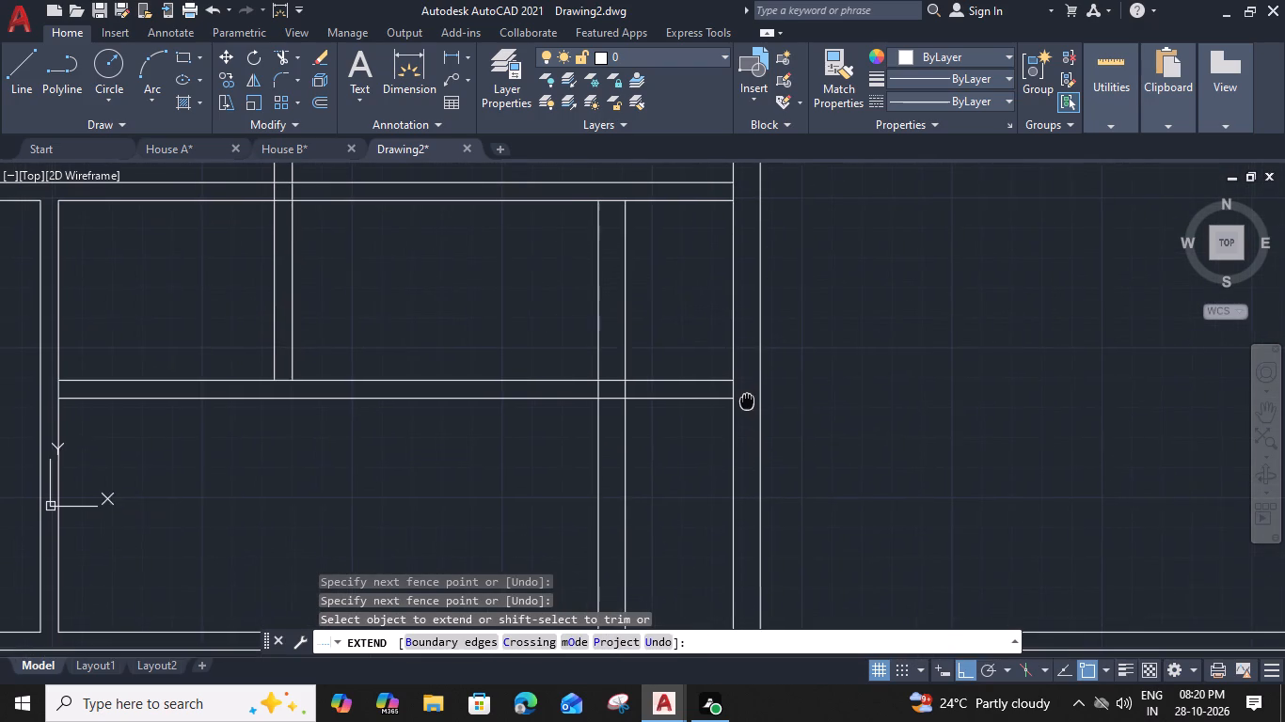
middle_click_drag(747, 400, 750, 400)
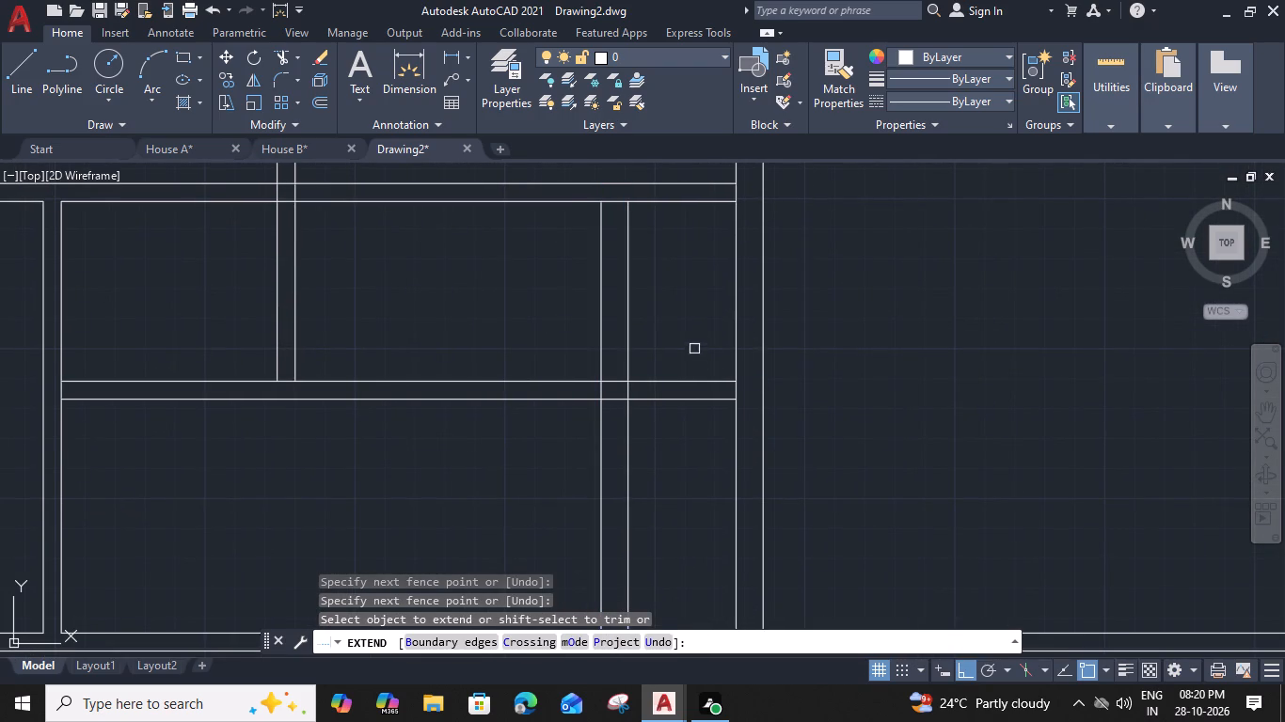
left_click(694, 349, "shift")
left_click(686, 426, "shift")
middle_click_drag(691, 340, 710, 494)
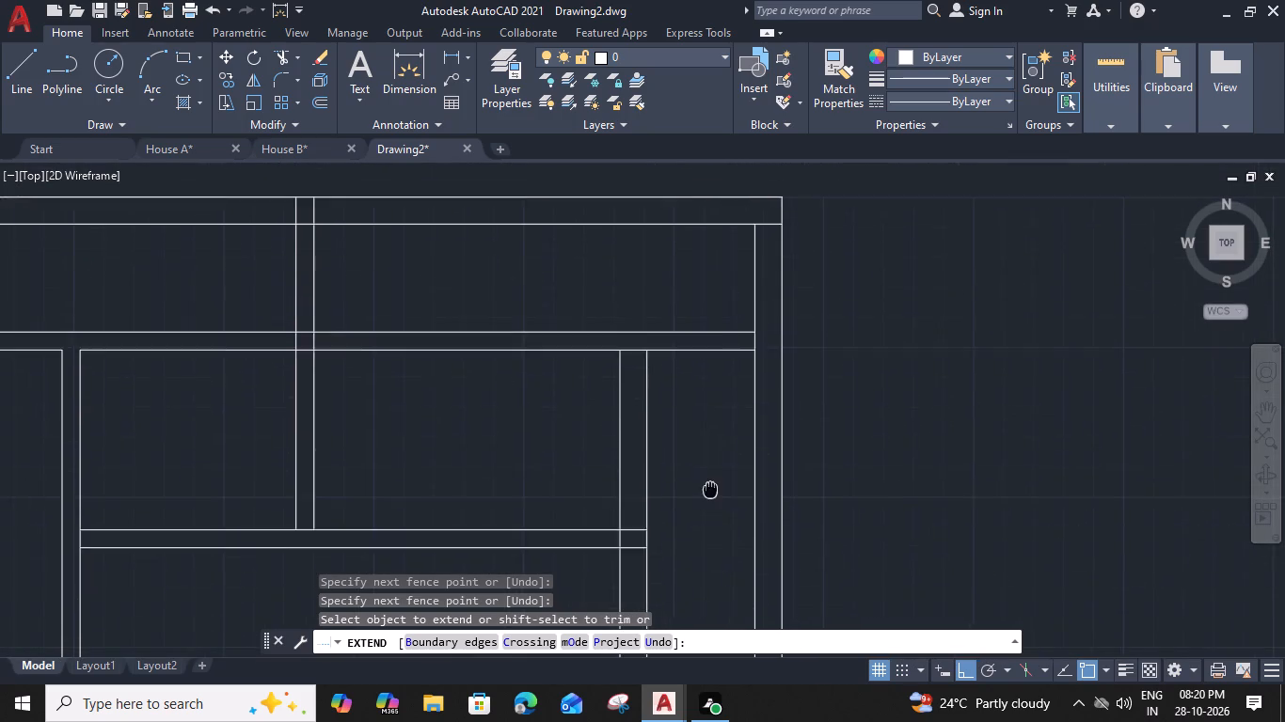
middle_click_drag(710, 494, 722, 542)
left_click(730, 362, "shift")
left_click(727, 444, "shift")
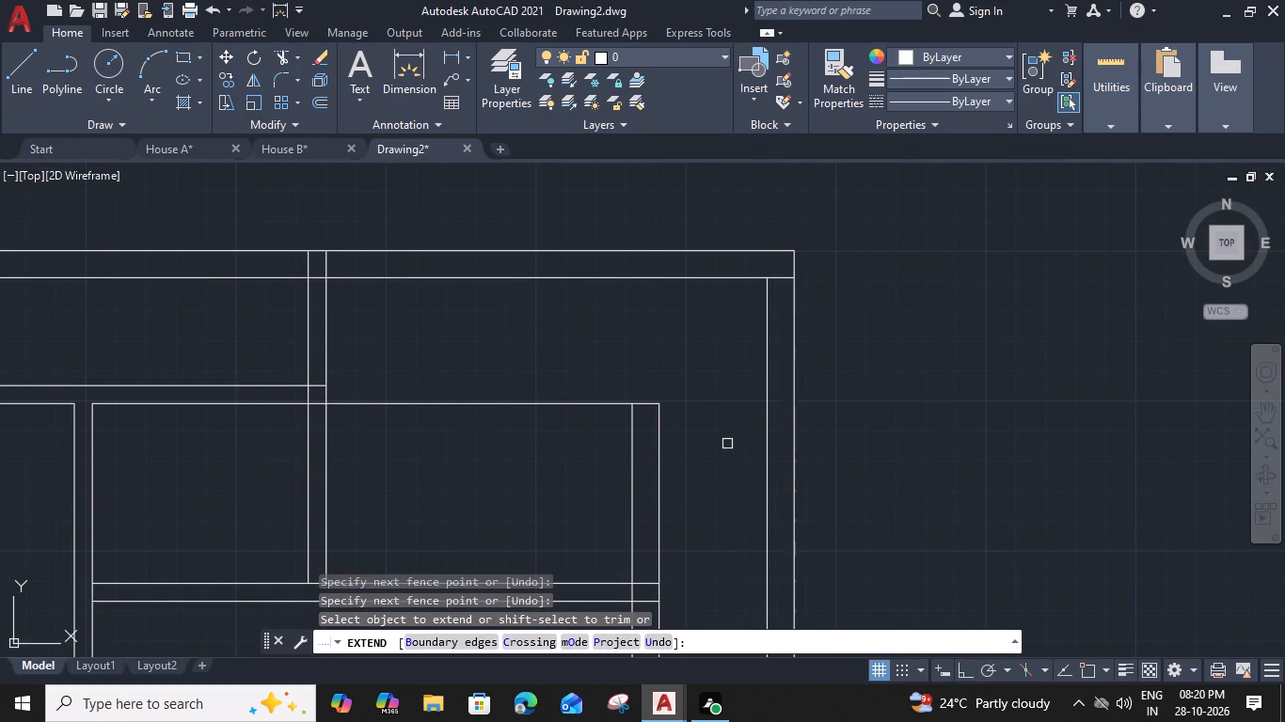
key("Escape")
left_click(726, 277)
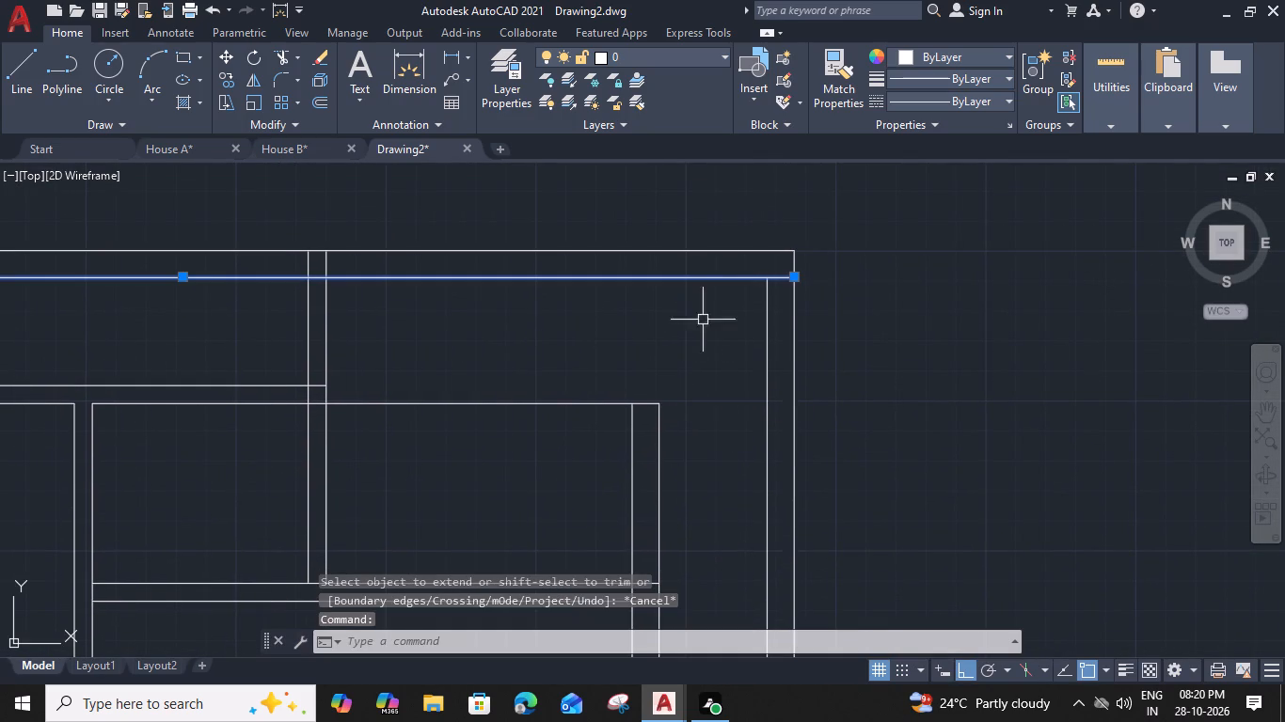
key("Escape")
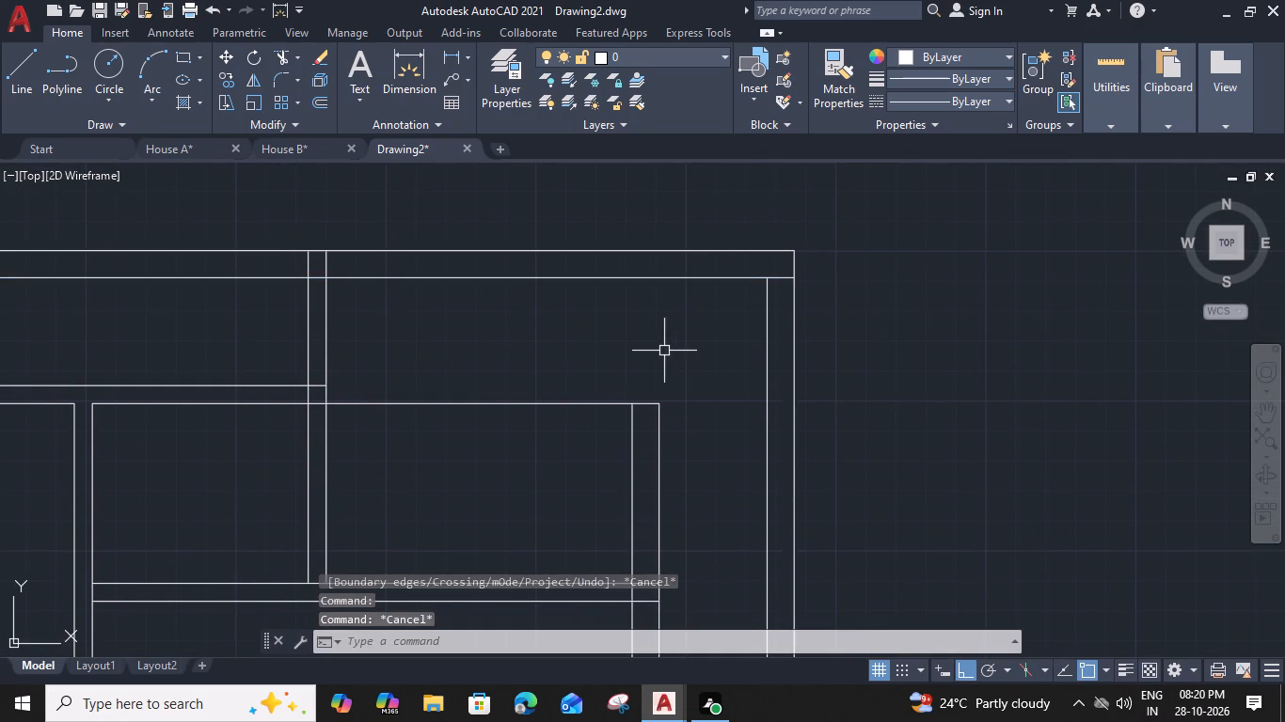
Trim the top wall's inner line across the 6" vertical partition and at the upper-right corner, plus the partition's stubs above it.
key("t")
key("r")
key("space")
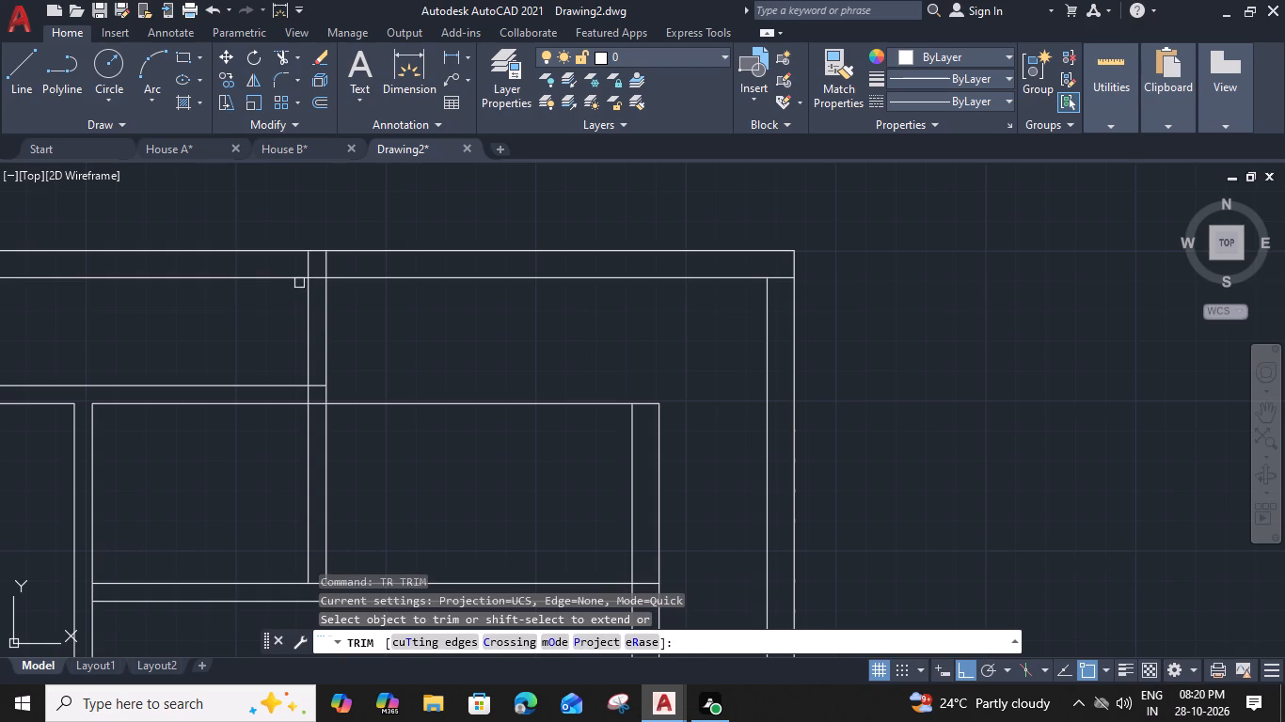
left_click(315, 278)
left_click(310, 268)
left_click(323, 268)
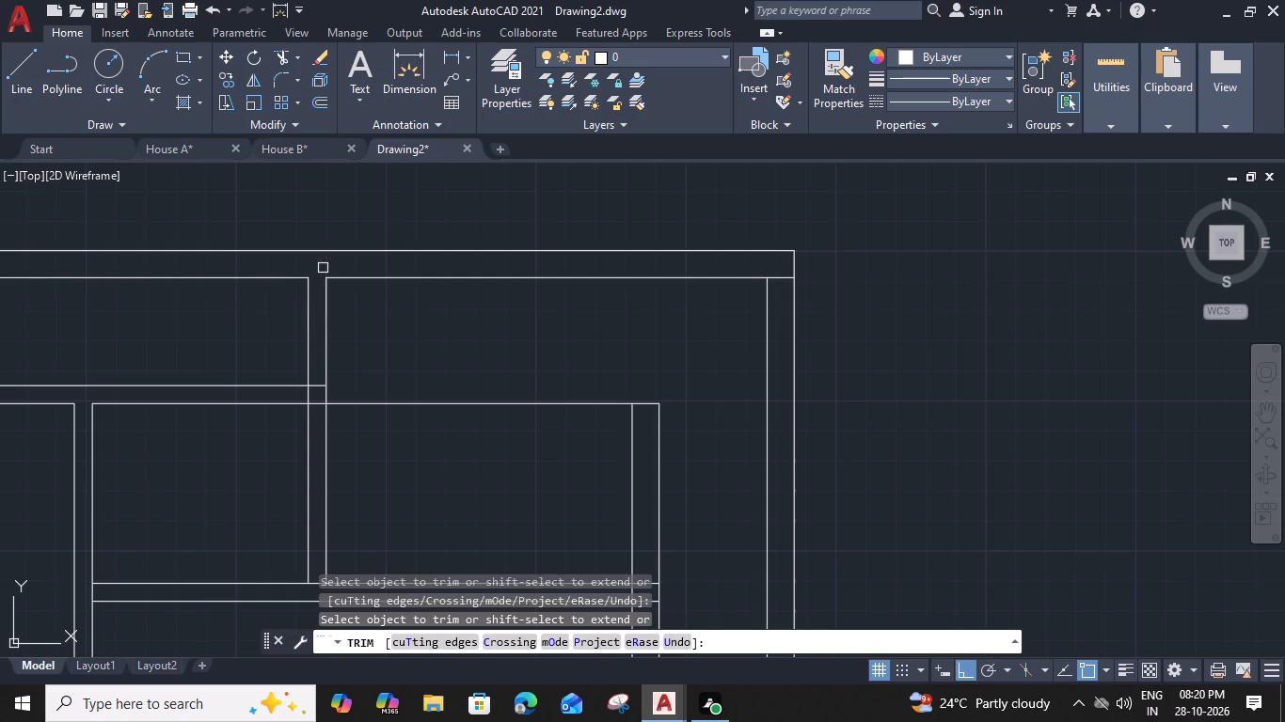
key("Escape")
left_click(681, 275)
key("Escape")
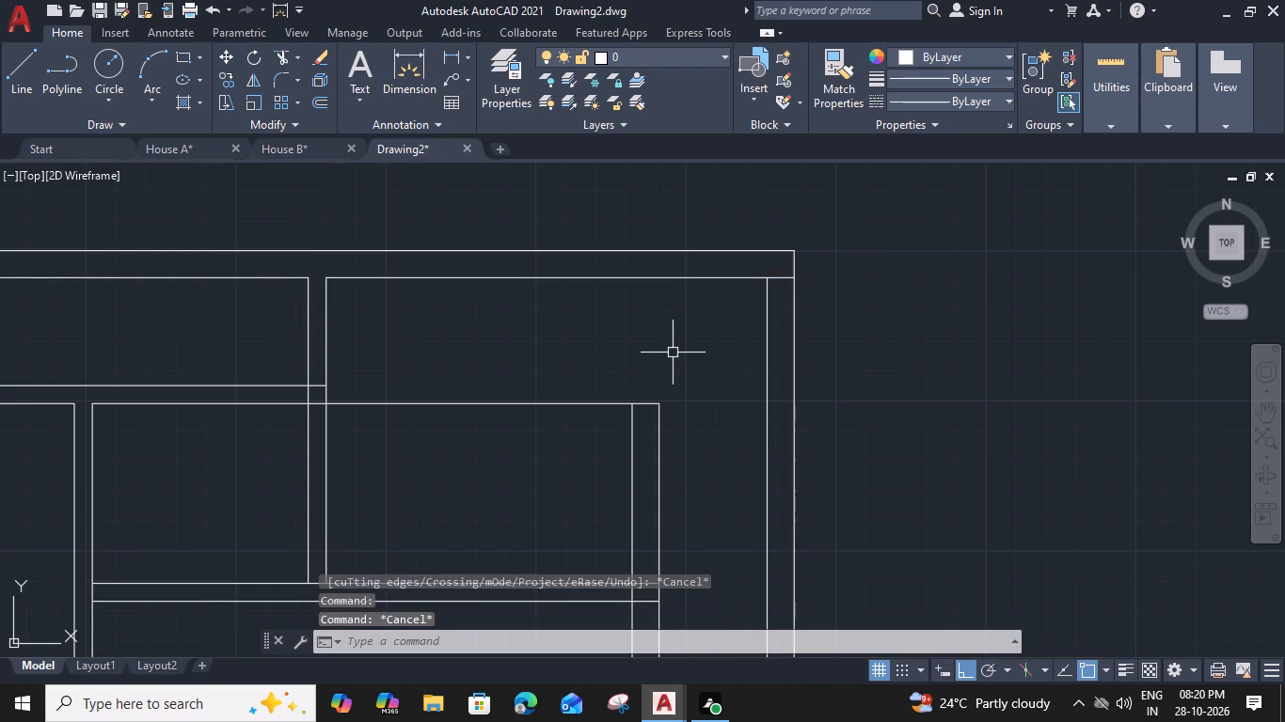
type("TR")
key("space")
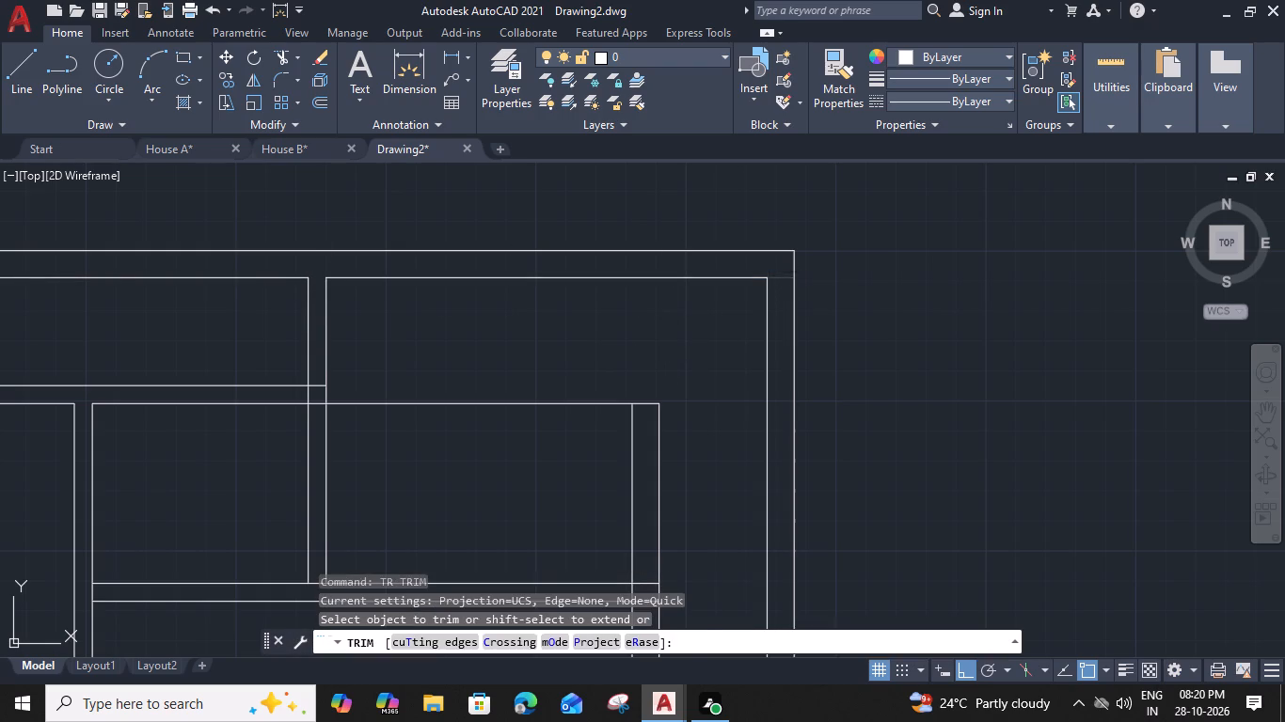
left_click(784, 276)
key("Escape")
Offset the top wall's inner line 7' downward in the upper-right room.
left_click(696, 279)
type("O")
key("space")
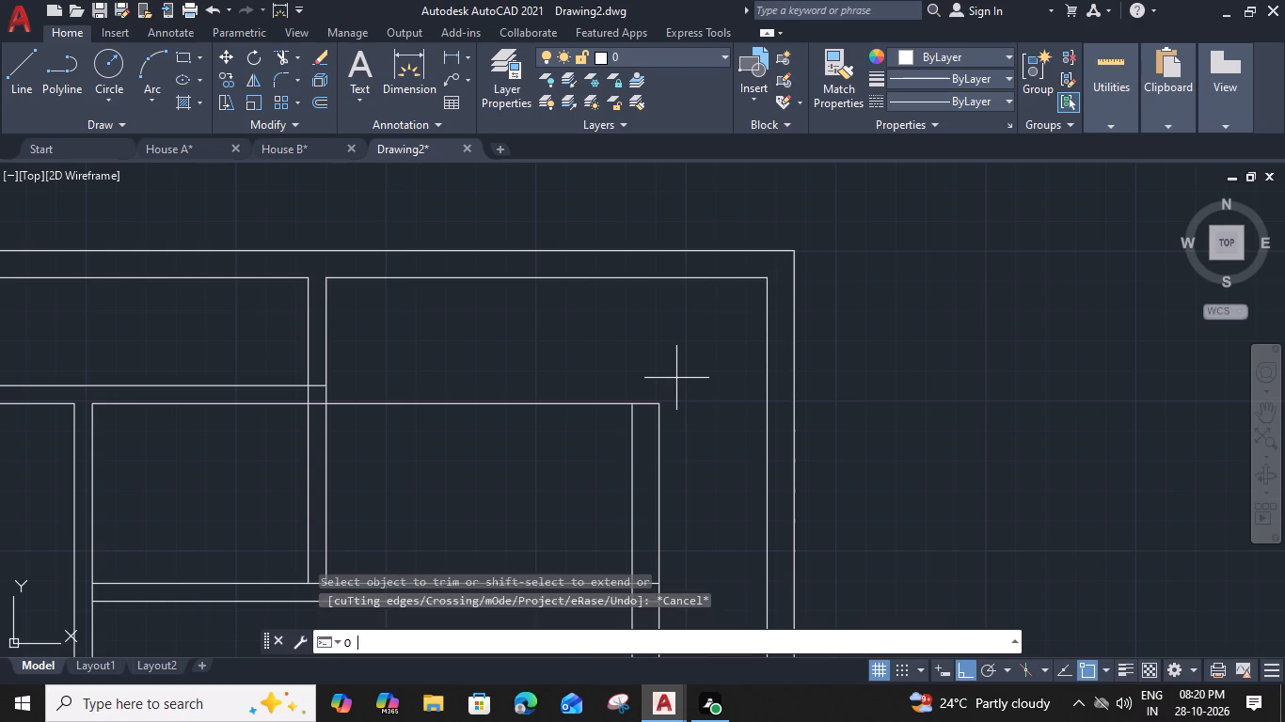
key("7")
type("'")
key("space")
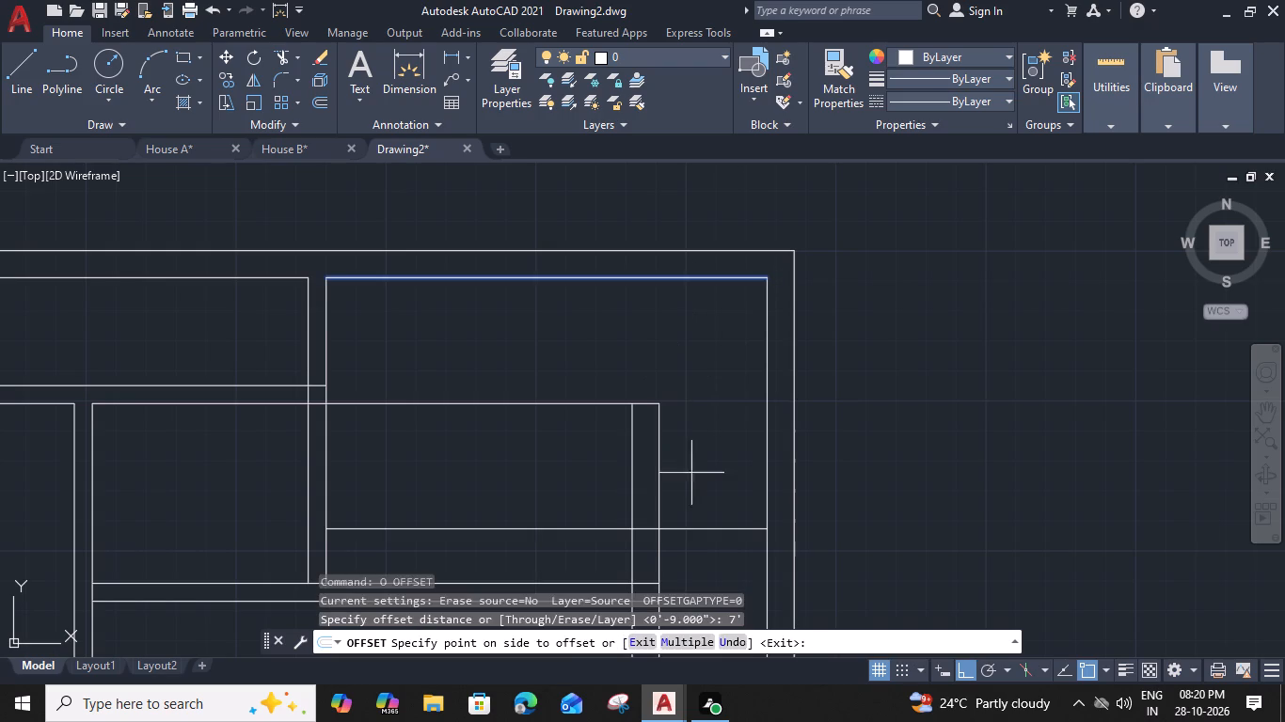
left_click(695, 490)
middle_click_drag(700, 485, 696, 333)
key("Escape")
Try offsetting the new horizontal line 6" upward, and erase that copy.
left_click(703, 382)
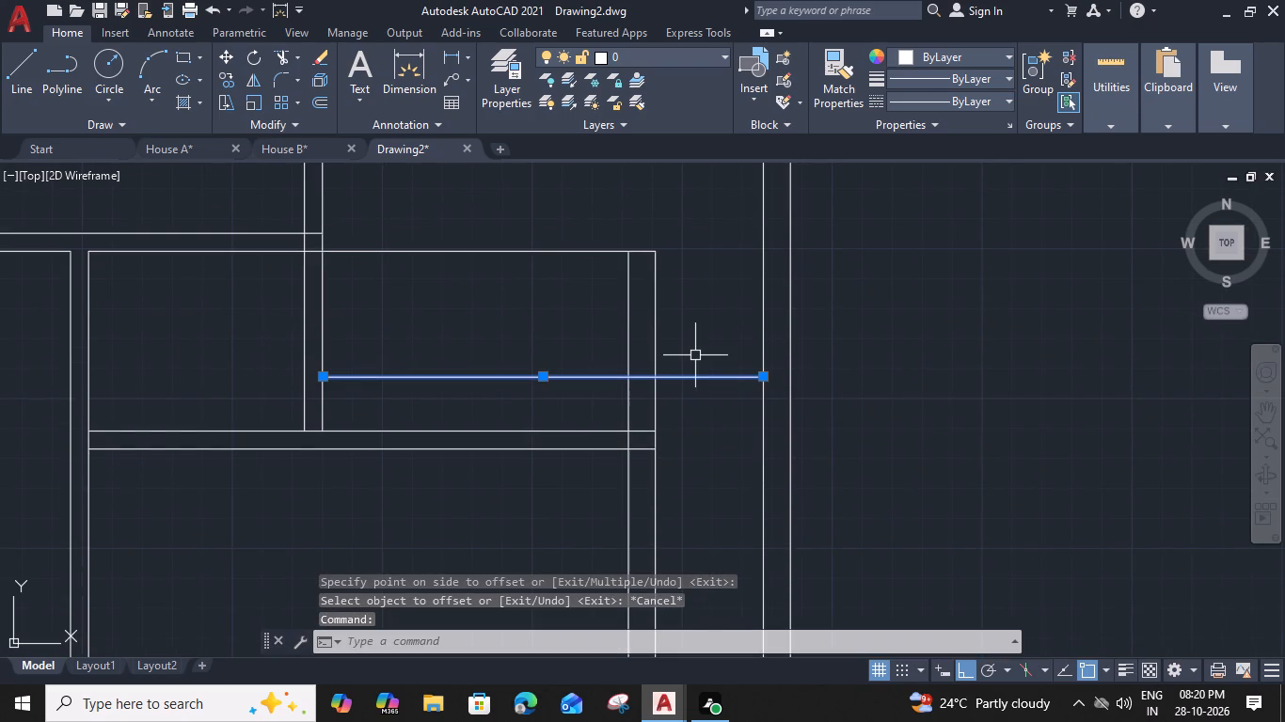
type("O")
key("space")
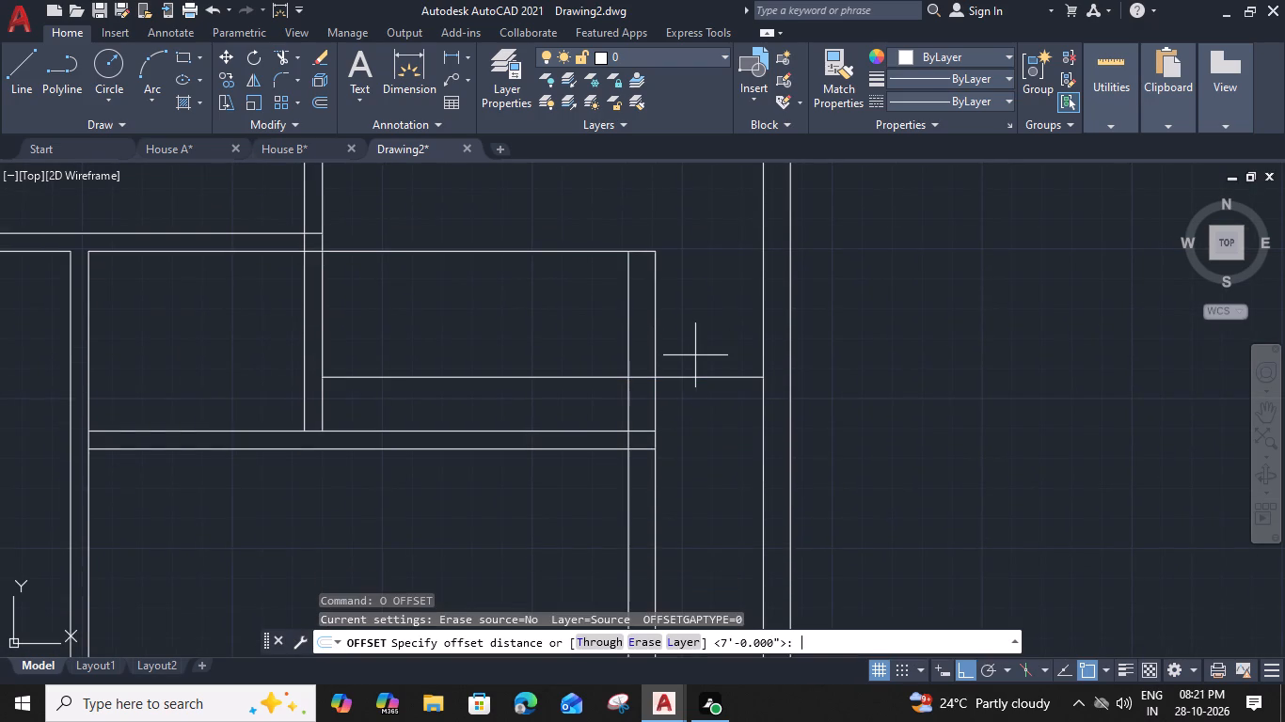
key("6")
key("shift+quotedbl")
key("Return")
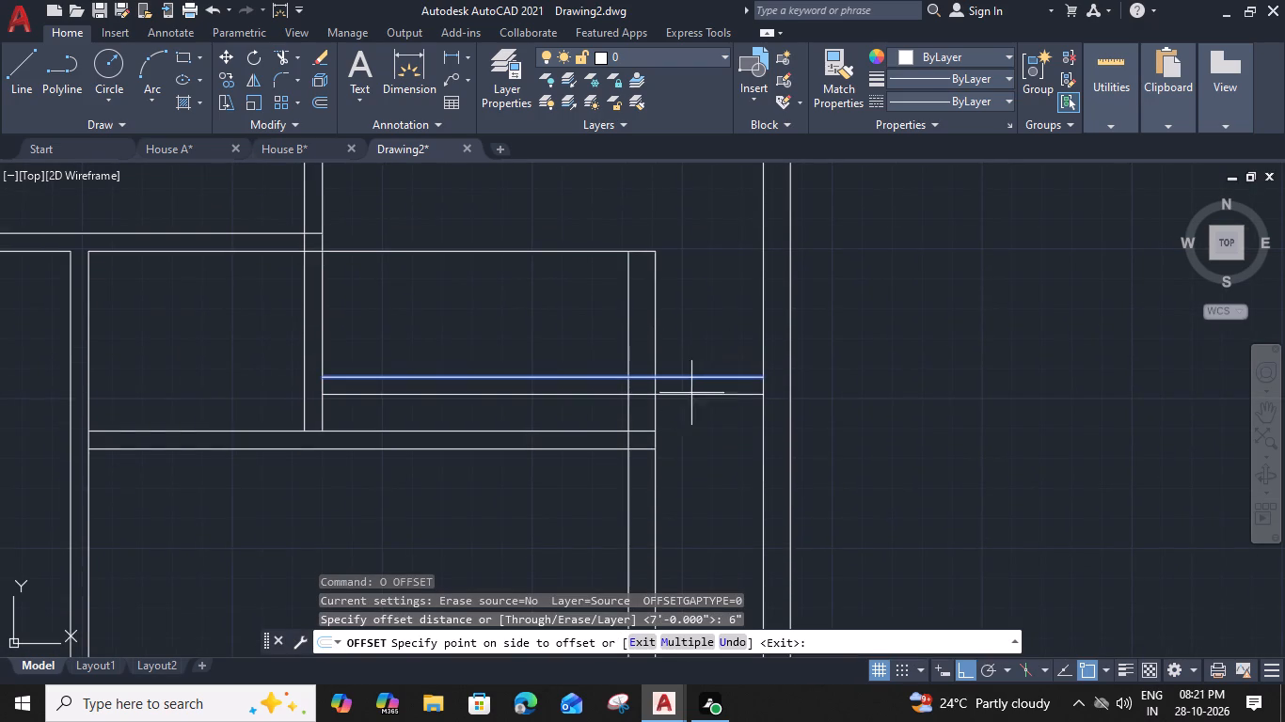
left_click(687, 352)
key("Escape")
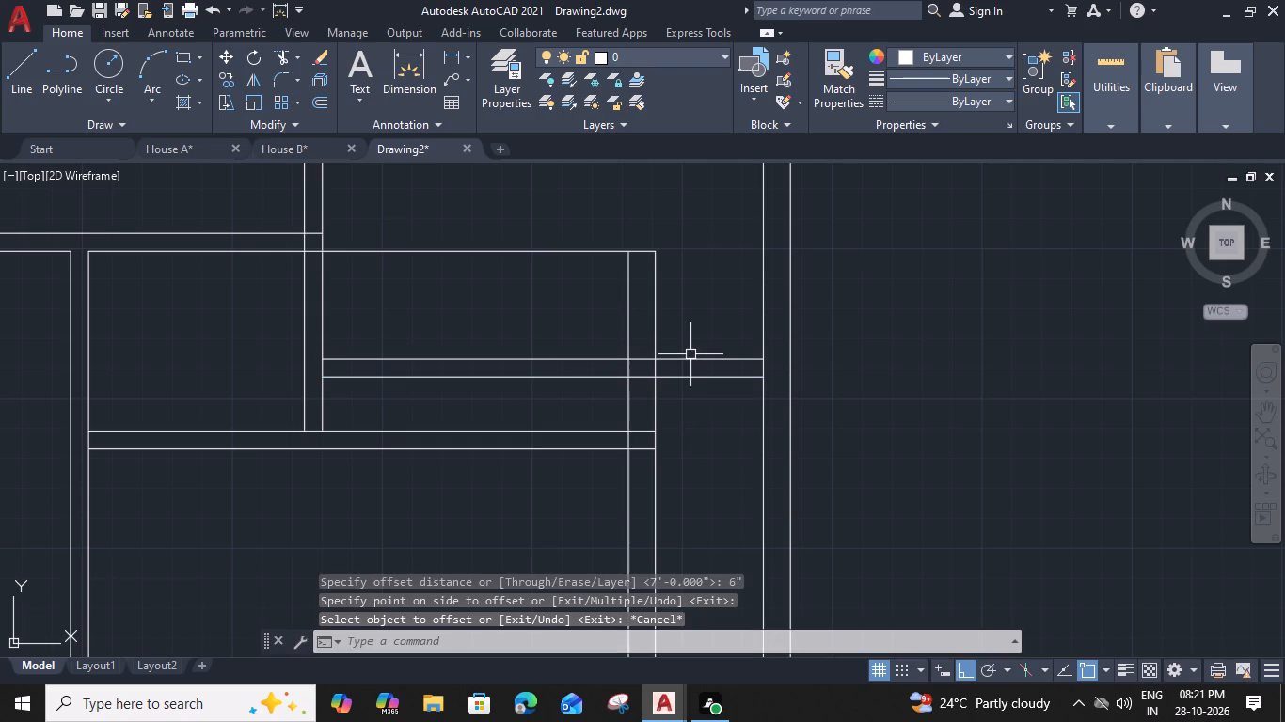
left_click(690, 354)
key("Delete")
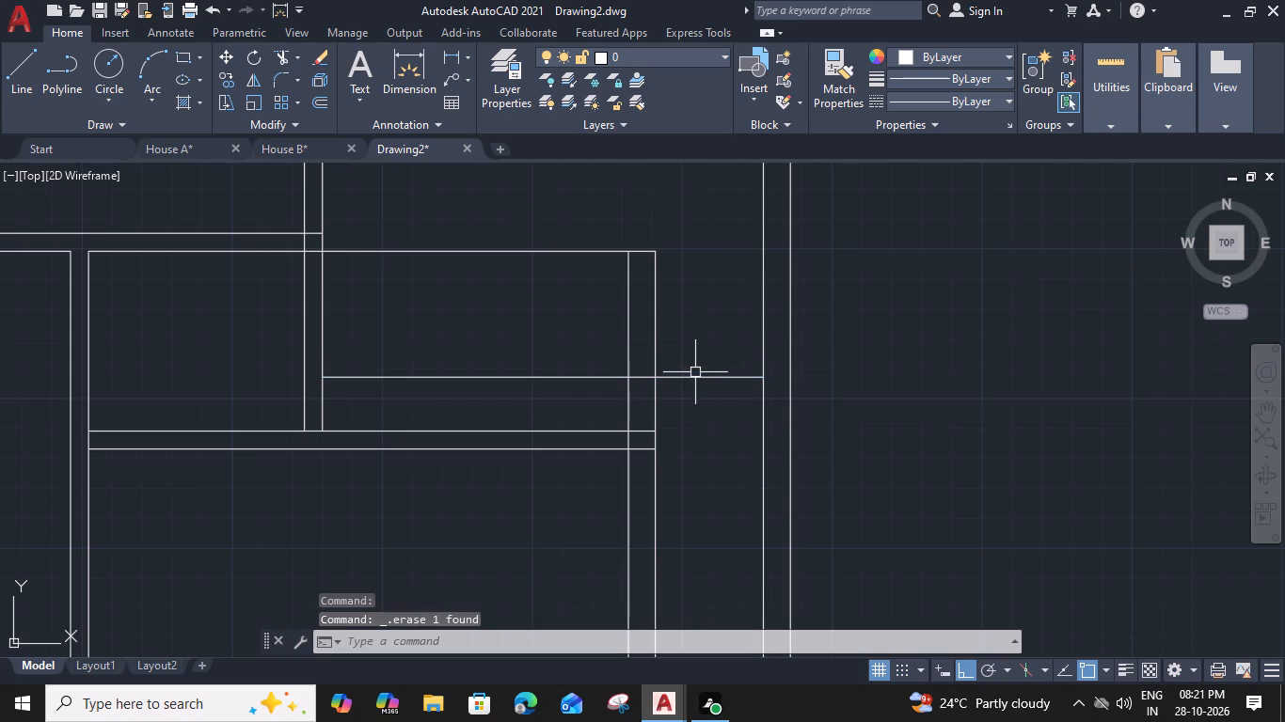
Offset the 7' horizontal line 6" downward to form the upper-right room's lower partition.
left_click(695, 376)
key("o")
key("space")
key("6")
key("shift+quotedbl")
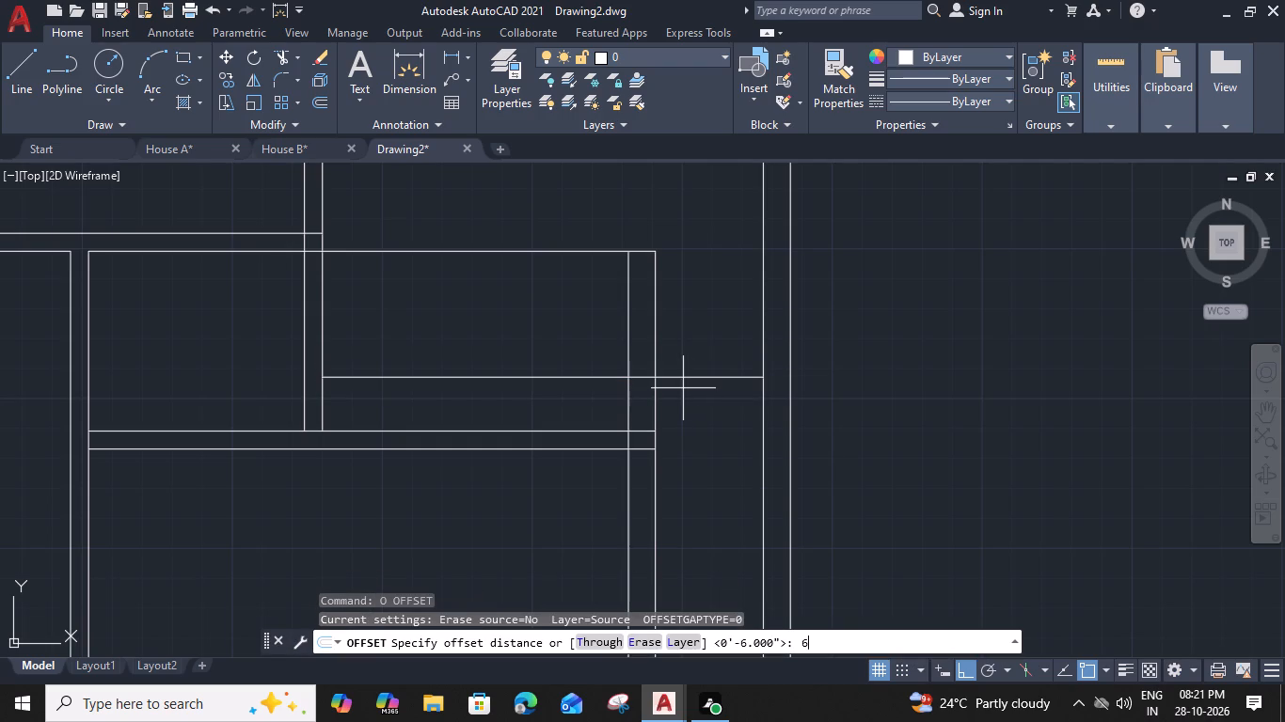
key("Return")
left_click(684, 423)
key("Escape")
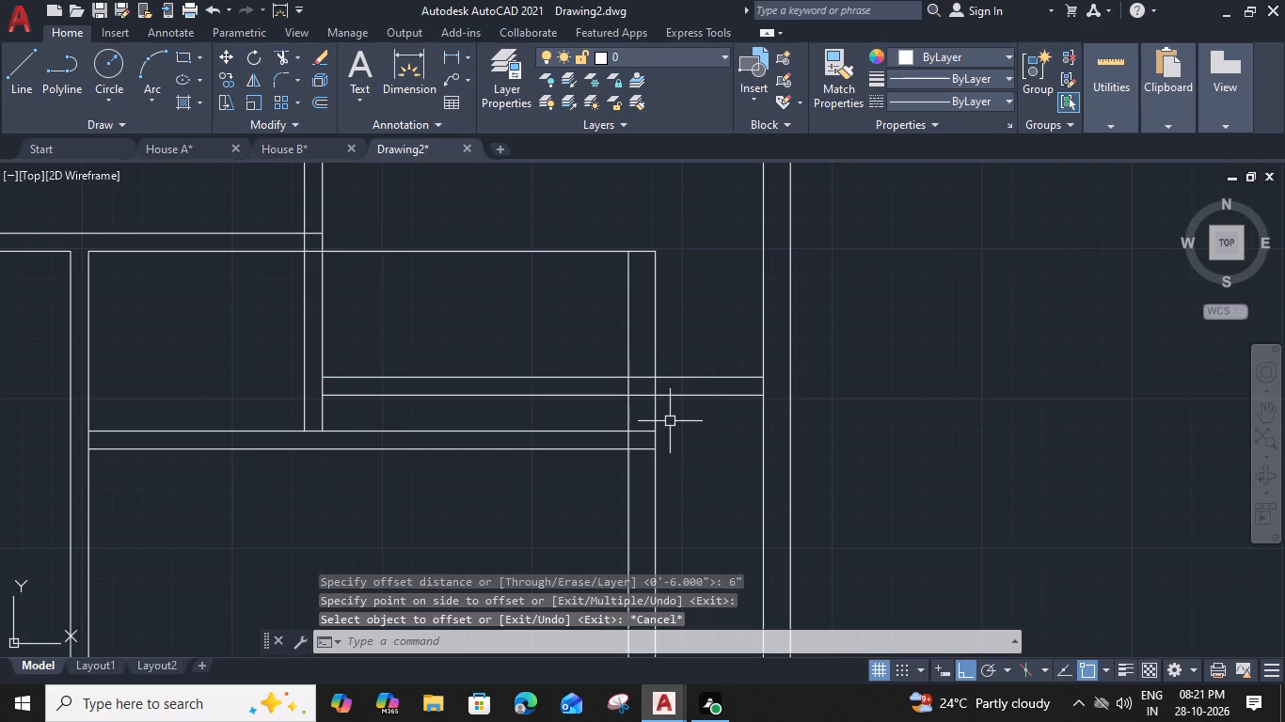
Trim the inner 9" wall's vertical lines above the new 6" partition and the corridor line crossing the upper-right room.
type("TR")
key("space")
left_click(693, 317)
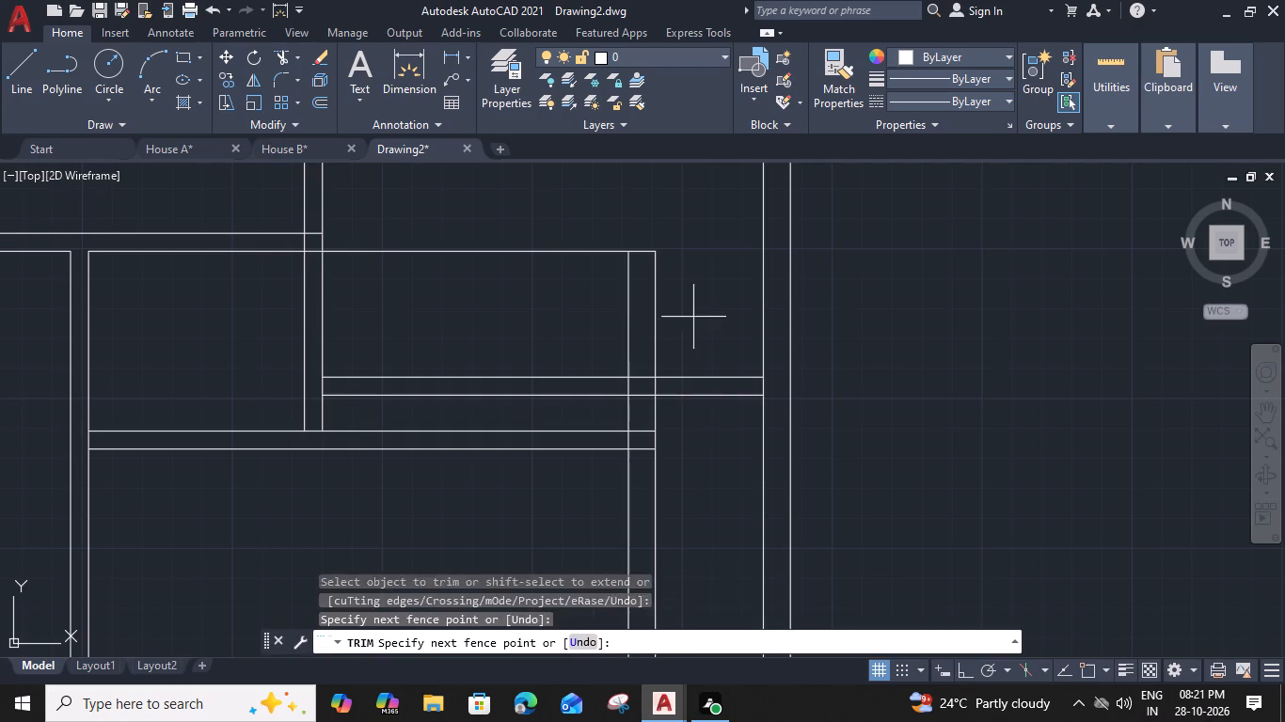
left_click(510, 333)
left_click(540, 250)
middle_click_drag(541, 250, 543, 251)
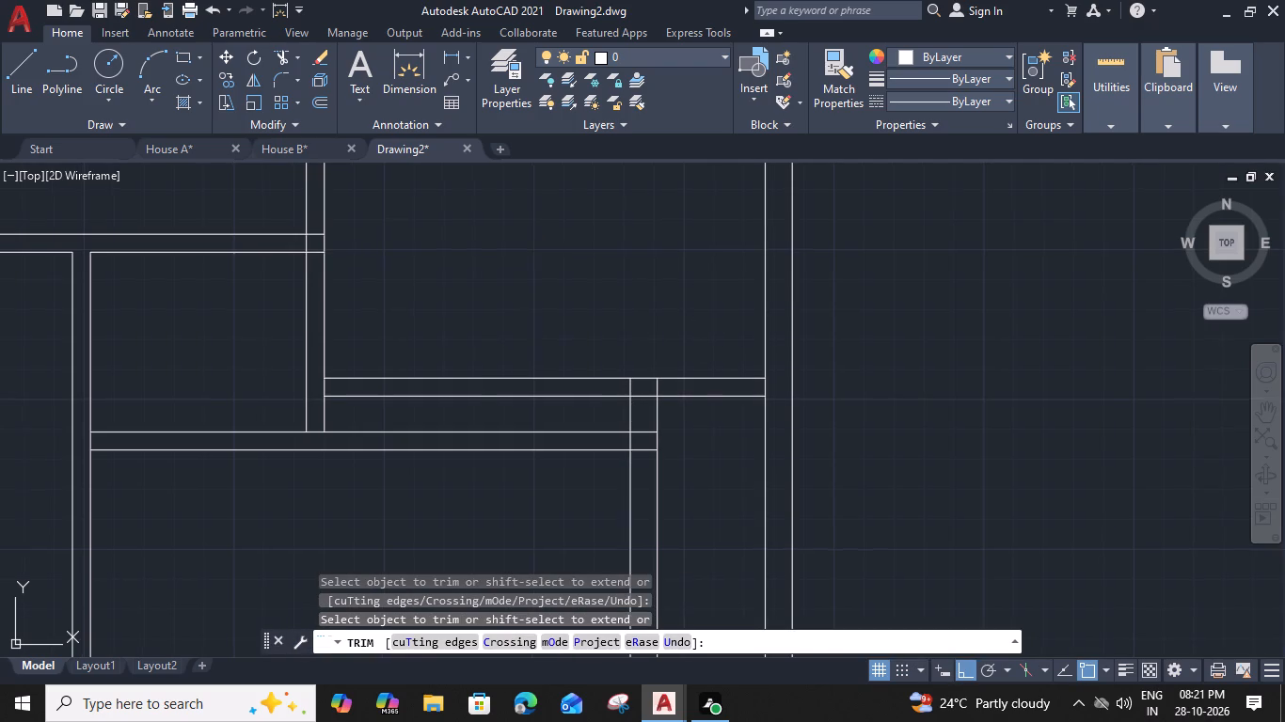
middle_click_drag(543, 251, 741, 304)
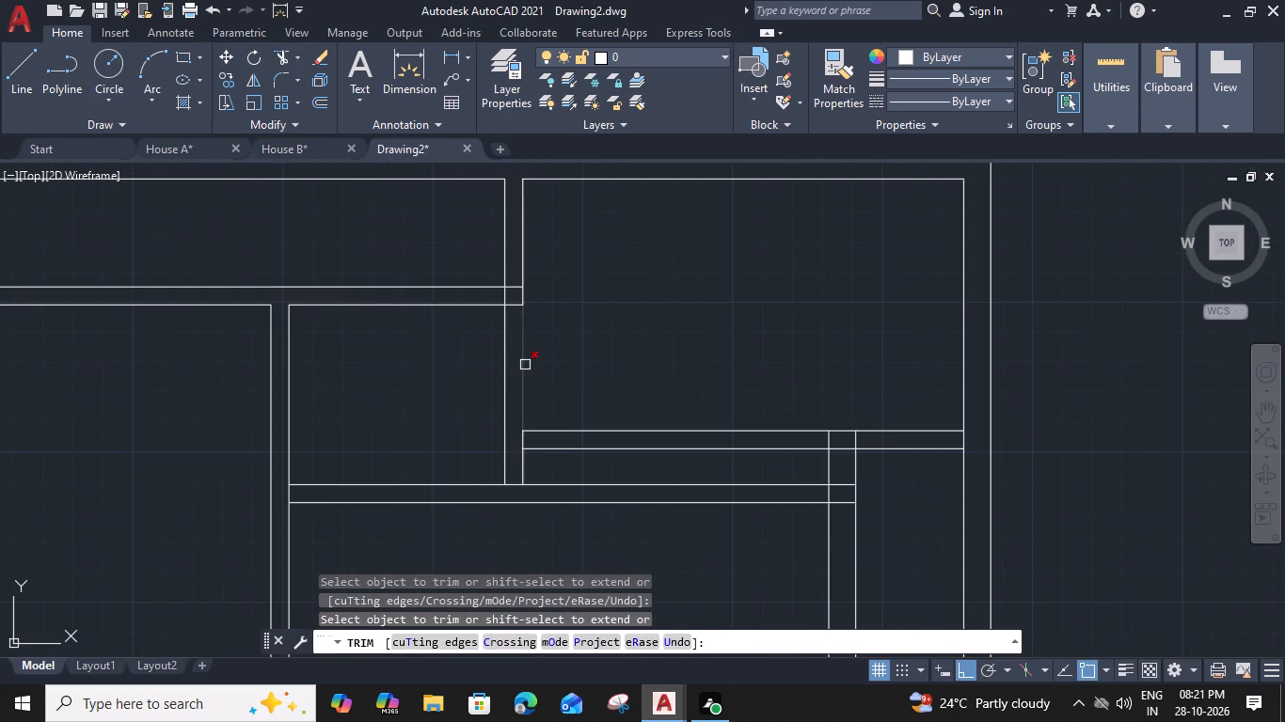
key("Escape")
Trim the right outer wall's inner line between the two lines of the new 6" horizontal partition.
key("t")
key("r")
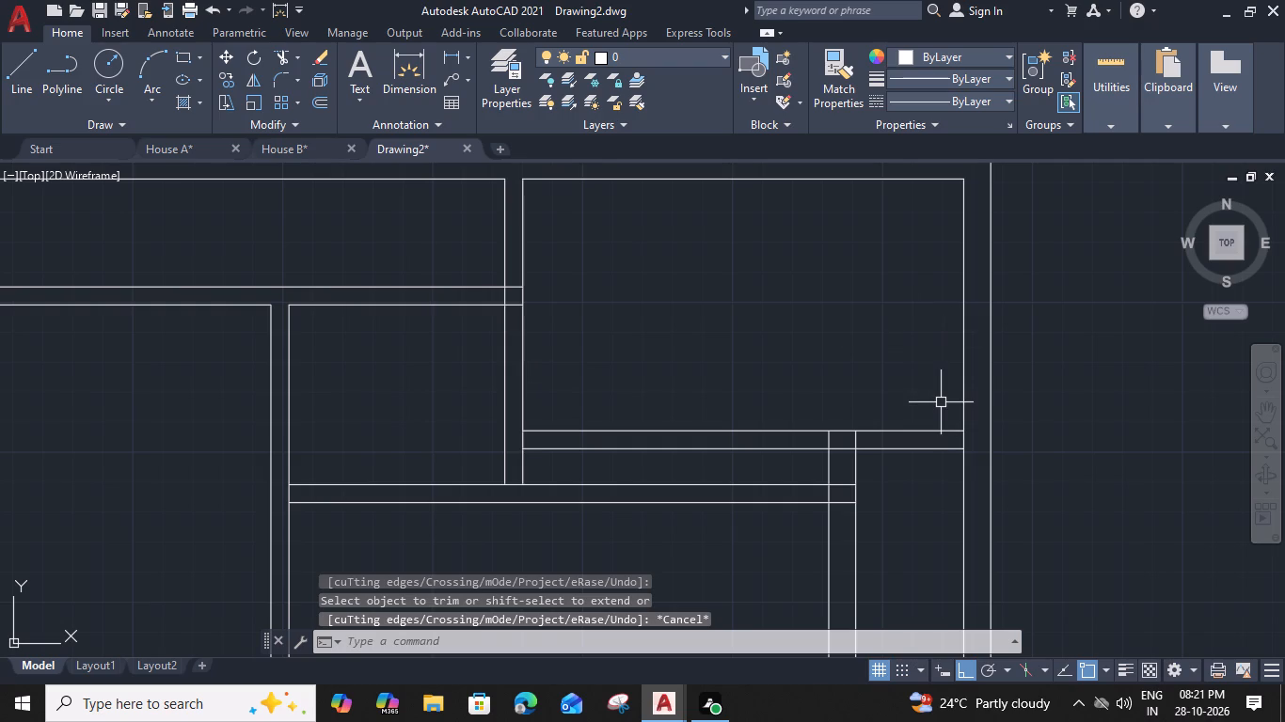
key("space")
scroll(977, 432, "up", 1)
left_click(958, 441)
key("Escape")
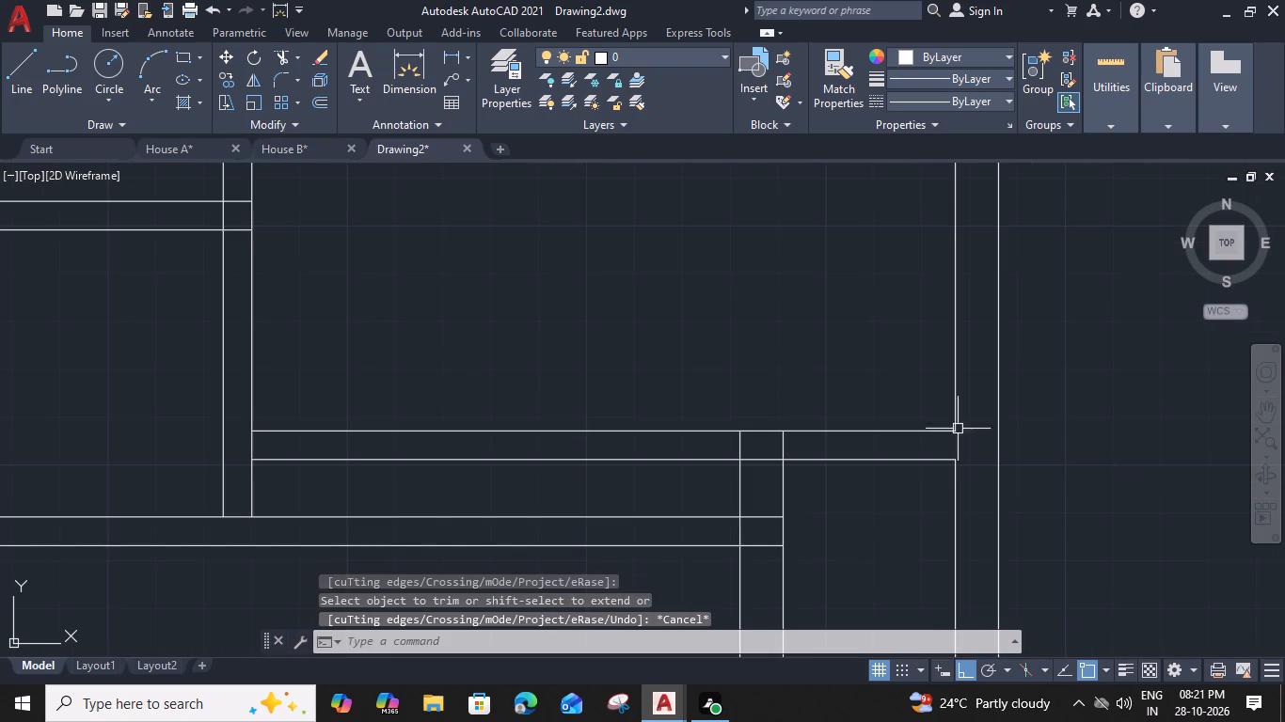
Offset the right outer wall's inner line 6' to the left inside the upper-right room.
scroll(960, 397, "down", 1)
left_click(956, 353)
type("O")
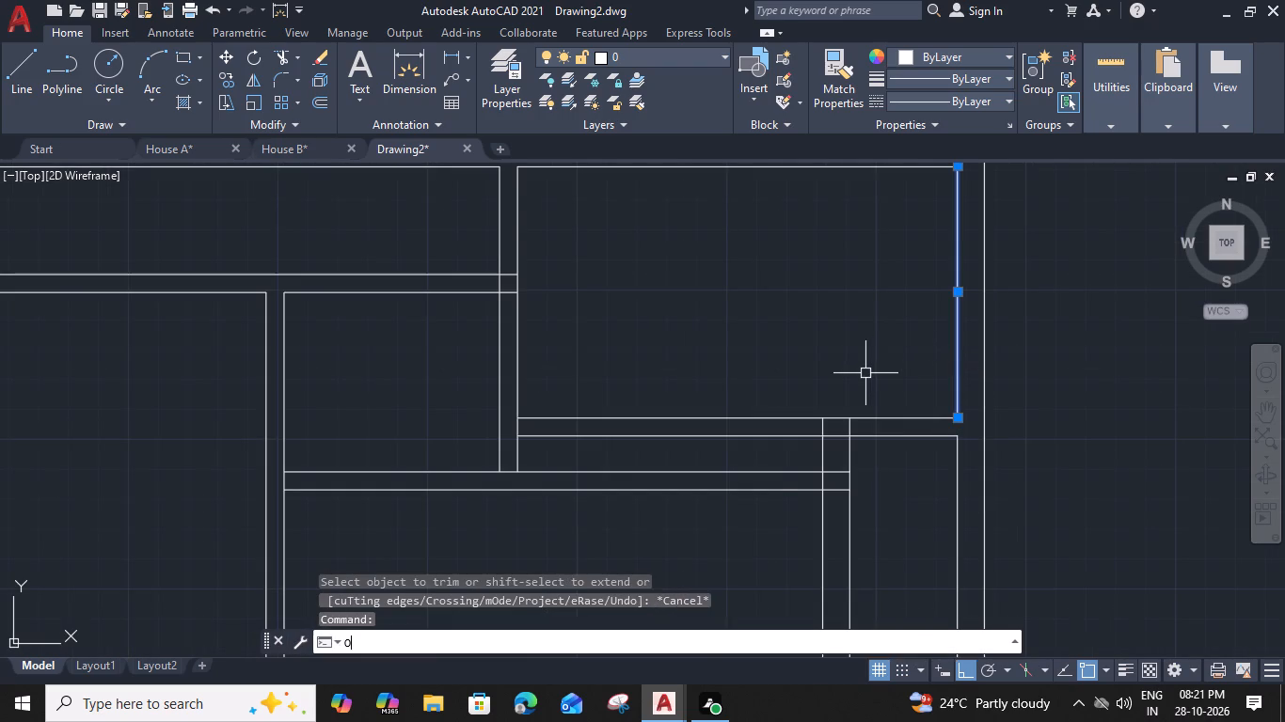
key("space")
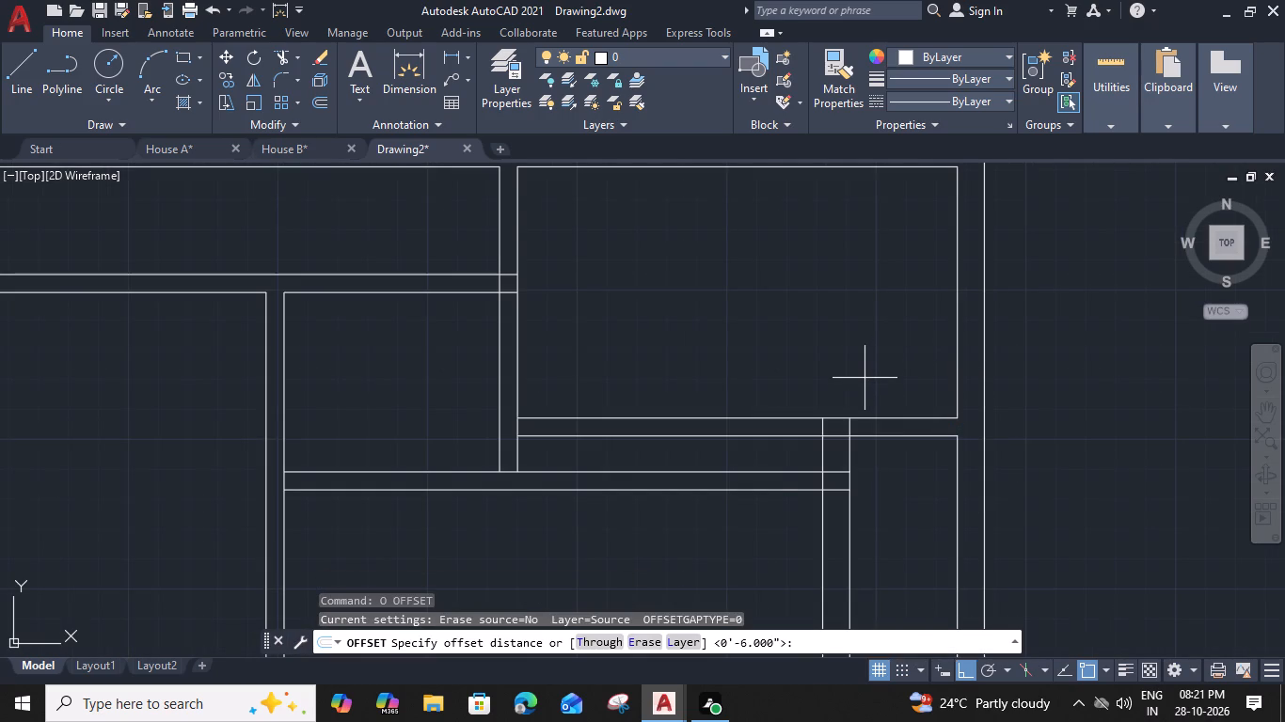
type("6'")
key("space")
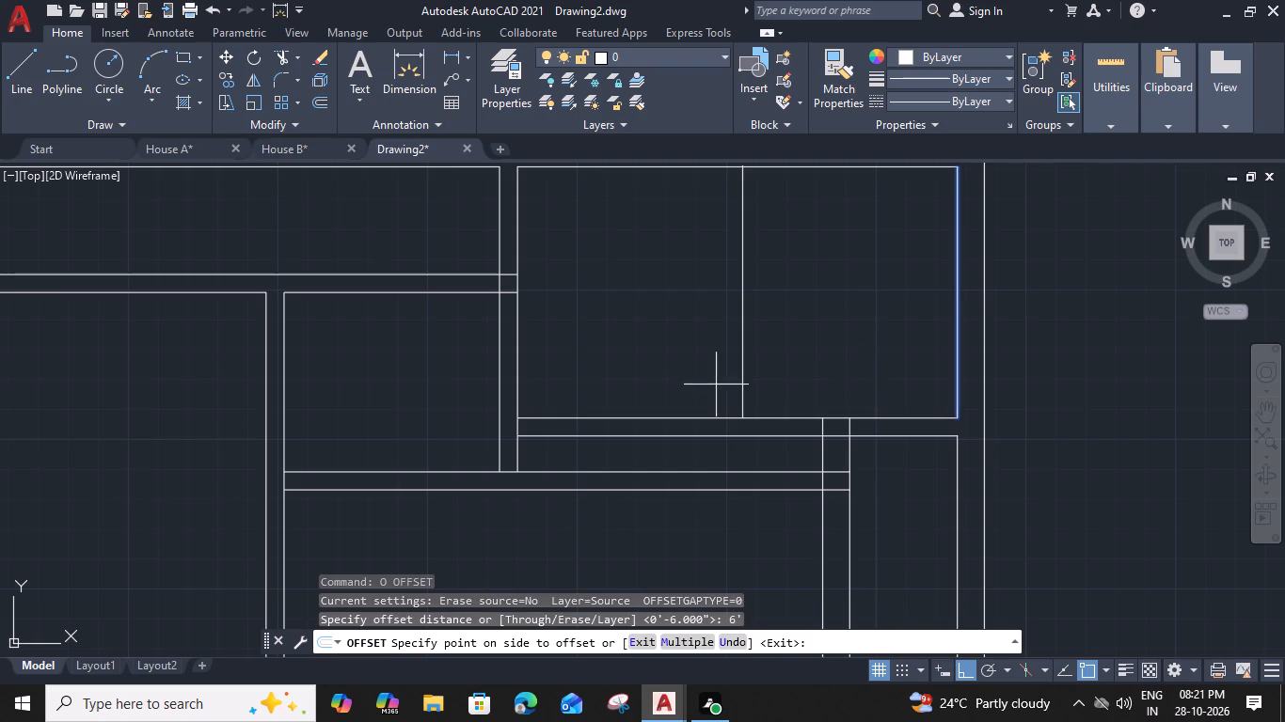
left_click(685, 378)
key("Escape")
Offset the new vertical line 6" to the left to form a partition dividing the upper-right room.
left_click_drag(746, 354, 746, 355)
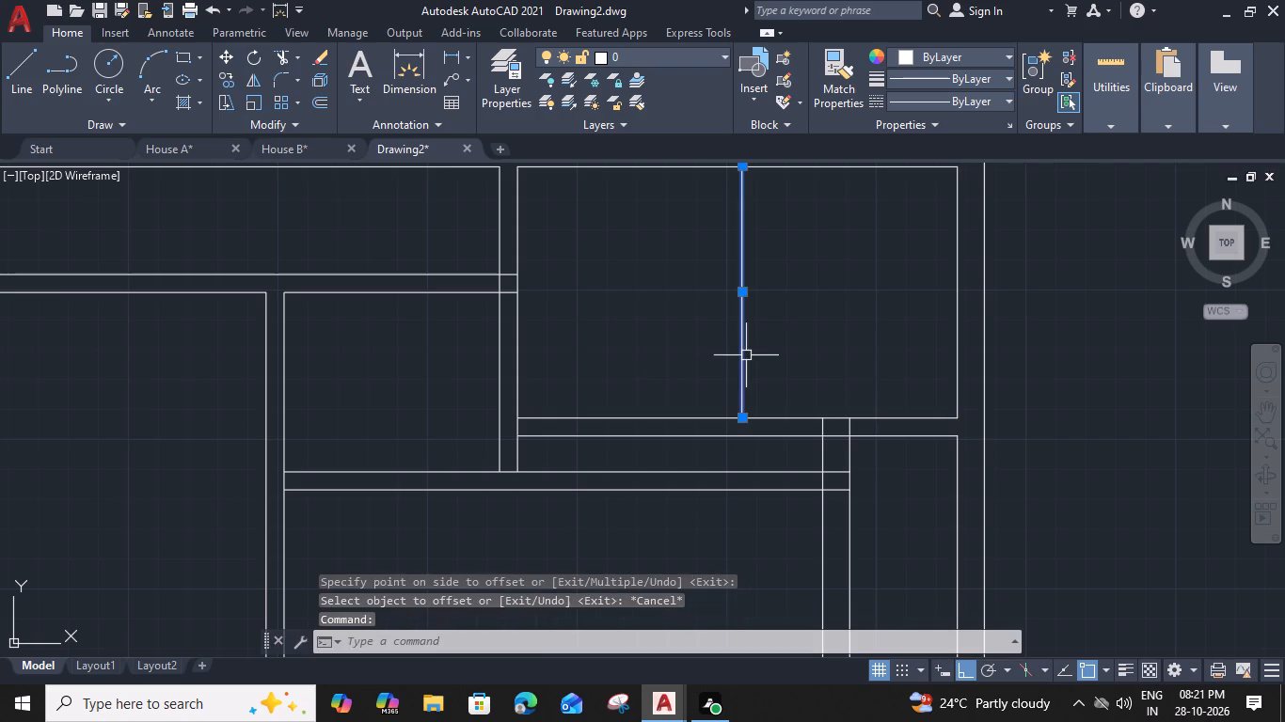
left_click_drag(746, 355, 714, 365)
type("O 6\"")
key("Return")
left_click(583, 387)
key("Escape")
Erase the 6" vertical partition west of the upper-right rooms together with both 6" horizontal partitions near its lower end.
middle_click_drag(772, 483, 757, 367)
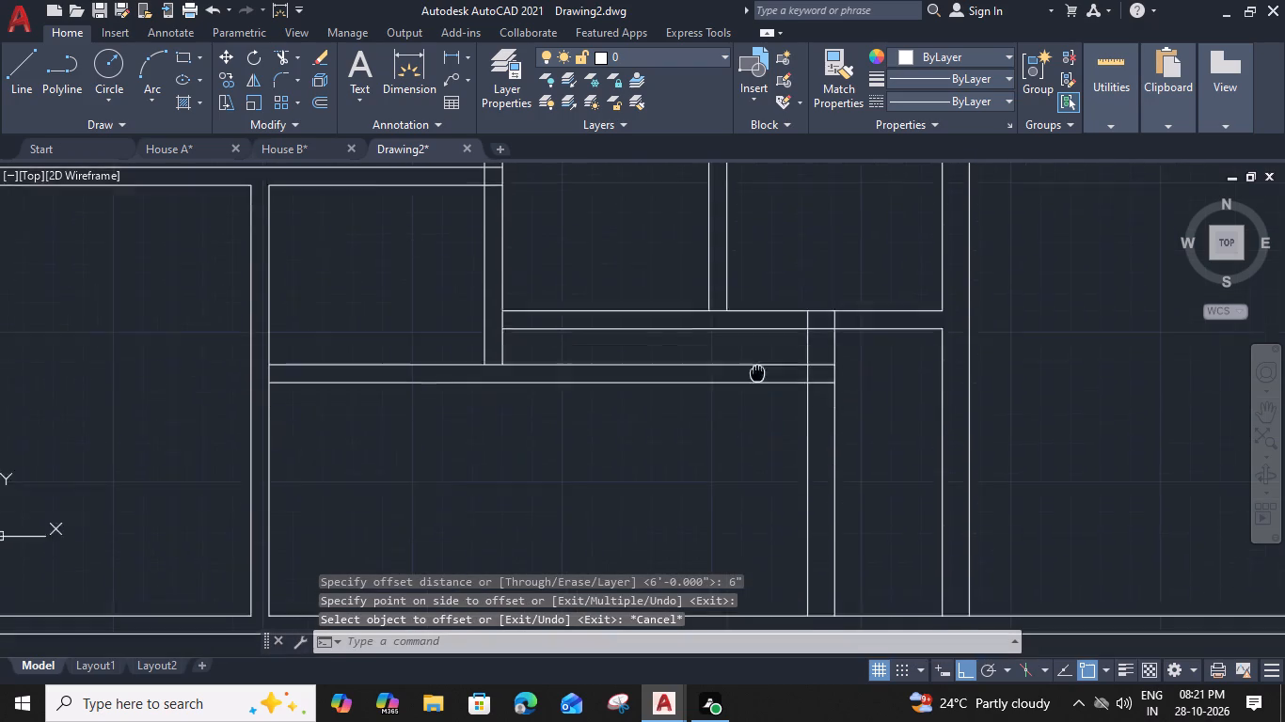
middle_click_drag(757, 367, 758, 349)
scroll(757, 349, "down", 1)
scroll(643, 407, "down", 1)
middle_click_drag(643, 407, 703, 413)
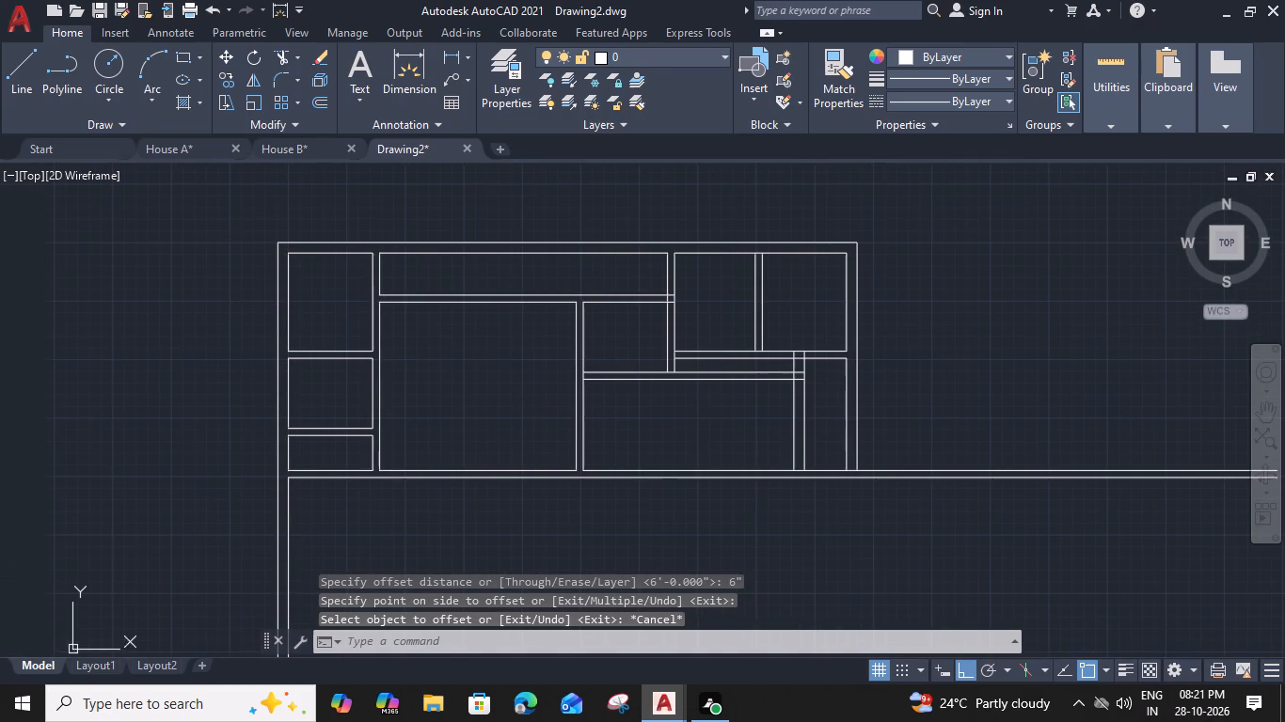
left_click(703, 332)
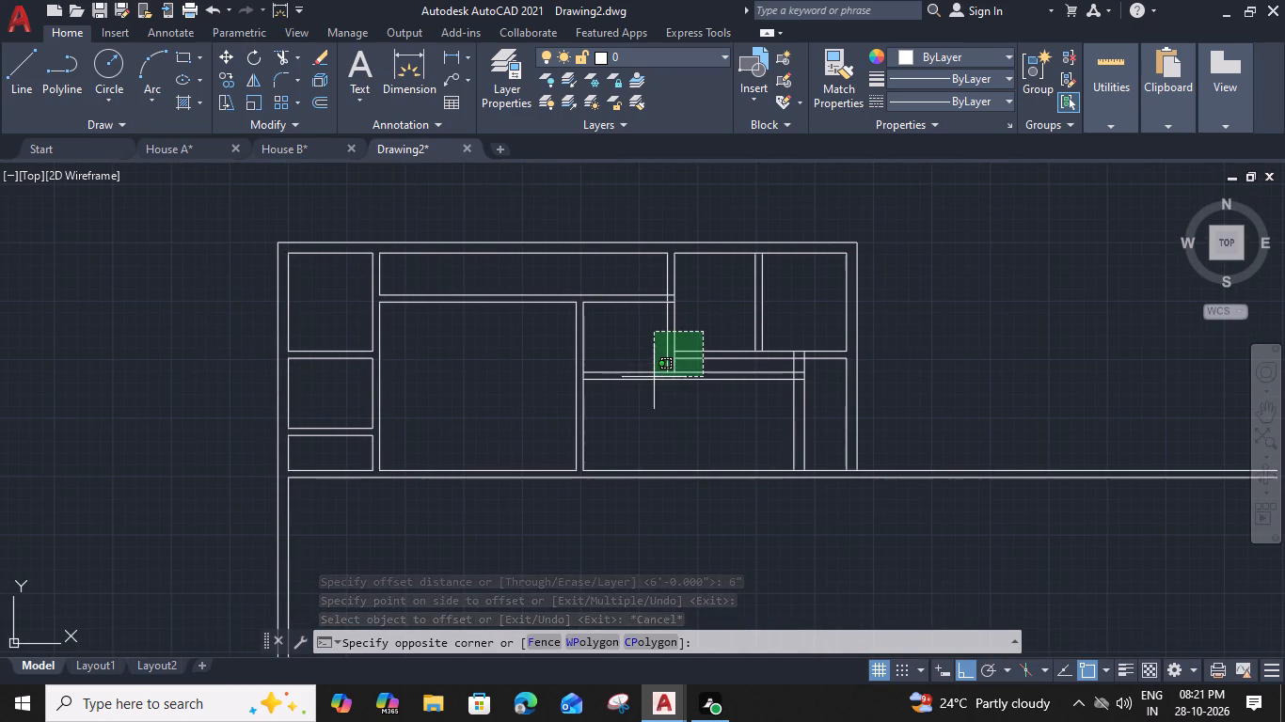
left_click(653, 384)
key("Delete")
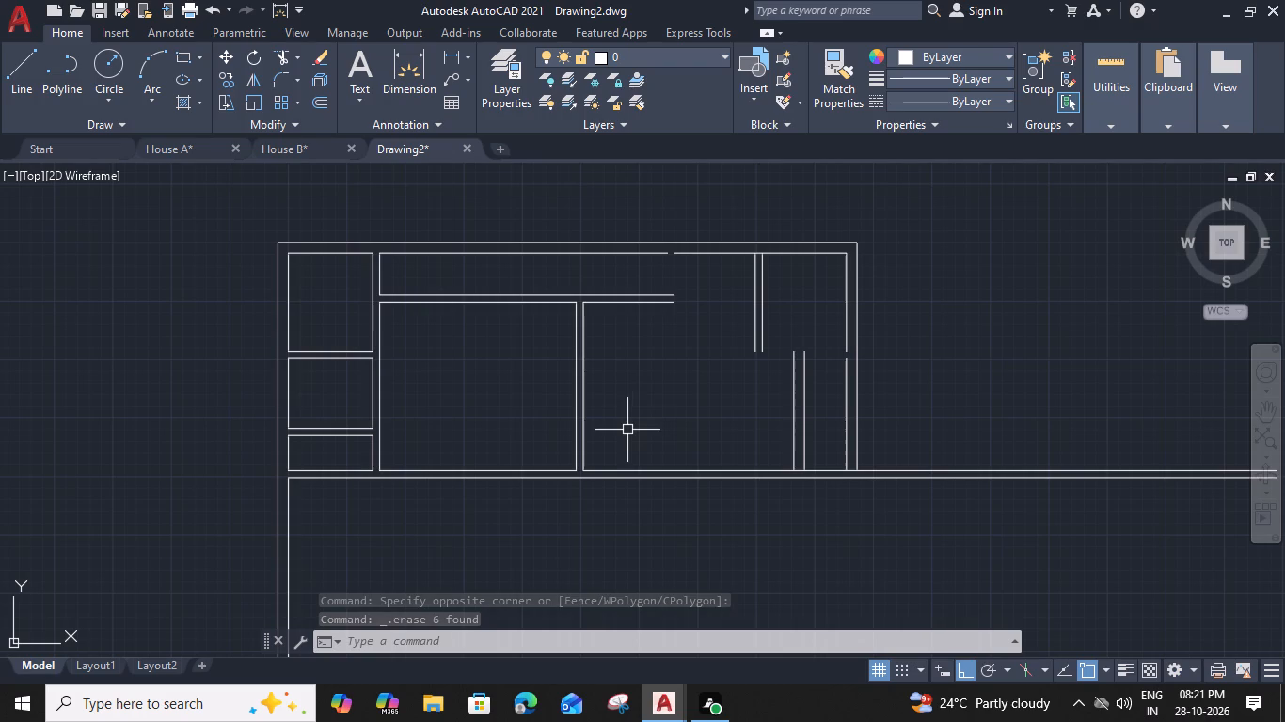
Measure the width and height of the open room right of the central vertical partition.
middle_click_drag(654, 408, 642, 425)
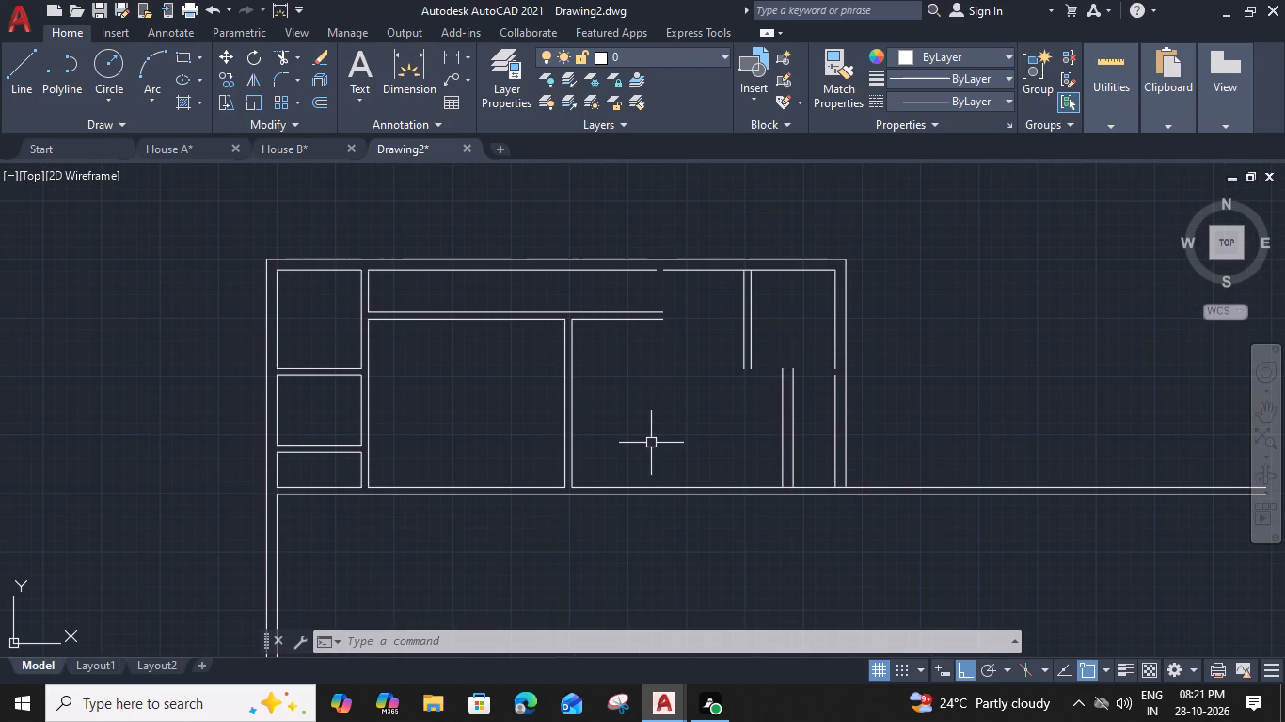
key("m")
key("e")
type("A")
key("space")
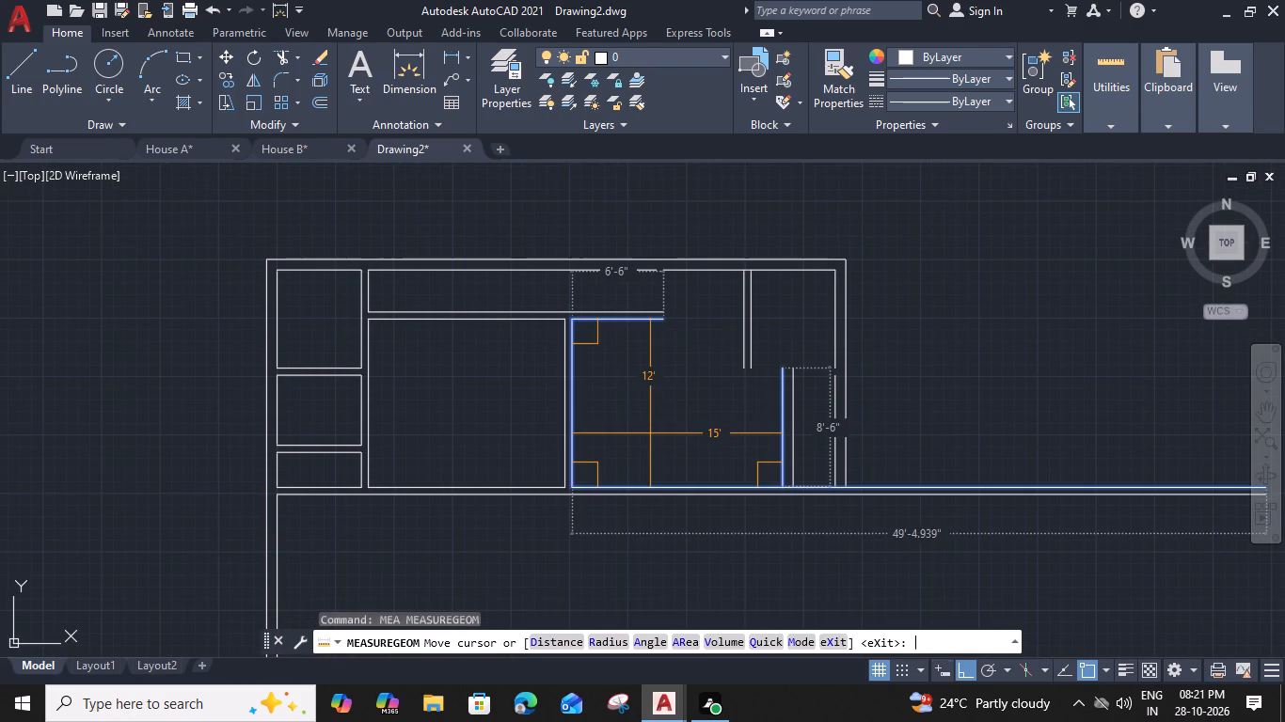
key("Escape")
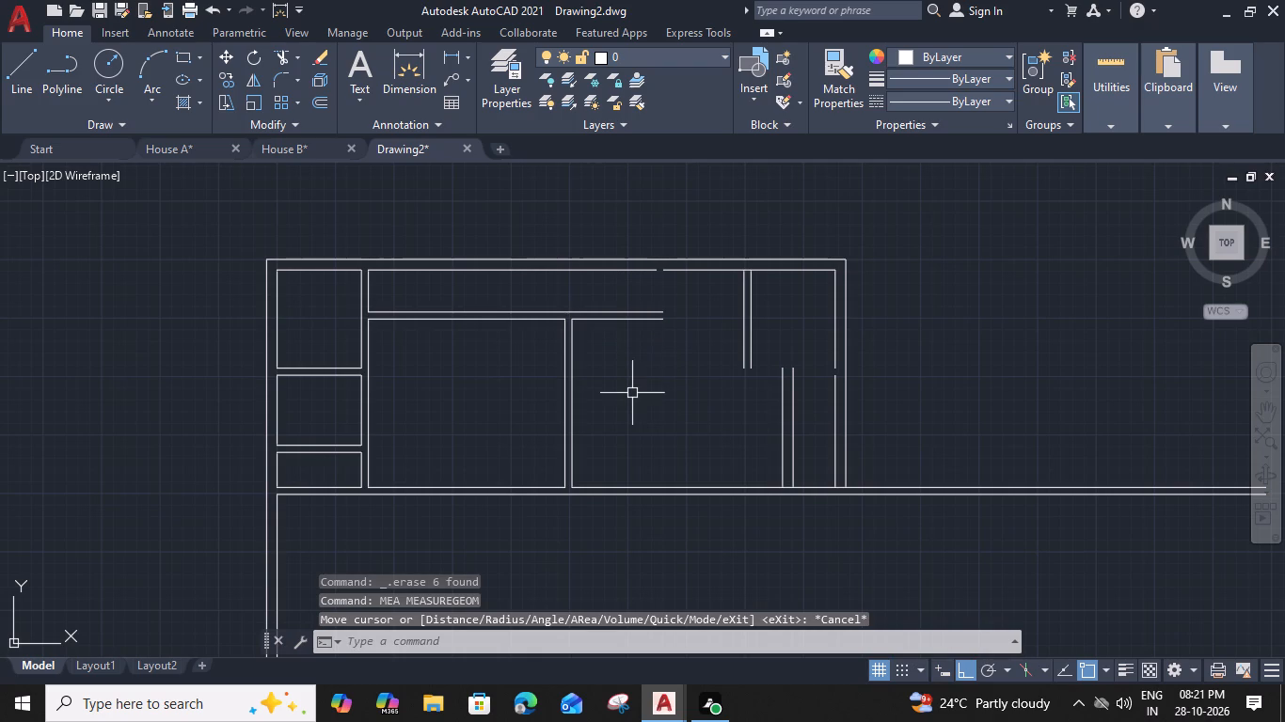
type("MEA")
key("space")
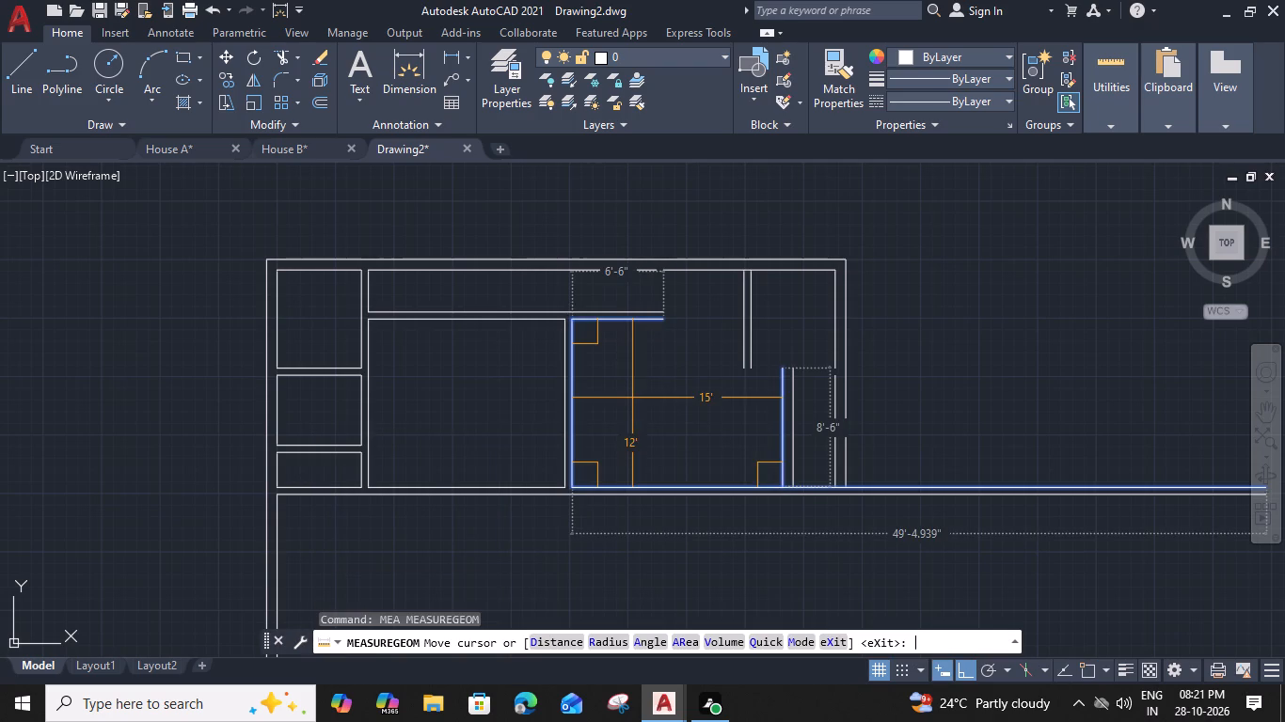
key("Escape")
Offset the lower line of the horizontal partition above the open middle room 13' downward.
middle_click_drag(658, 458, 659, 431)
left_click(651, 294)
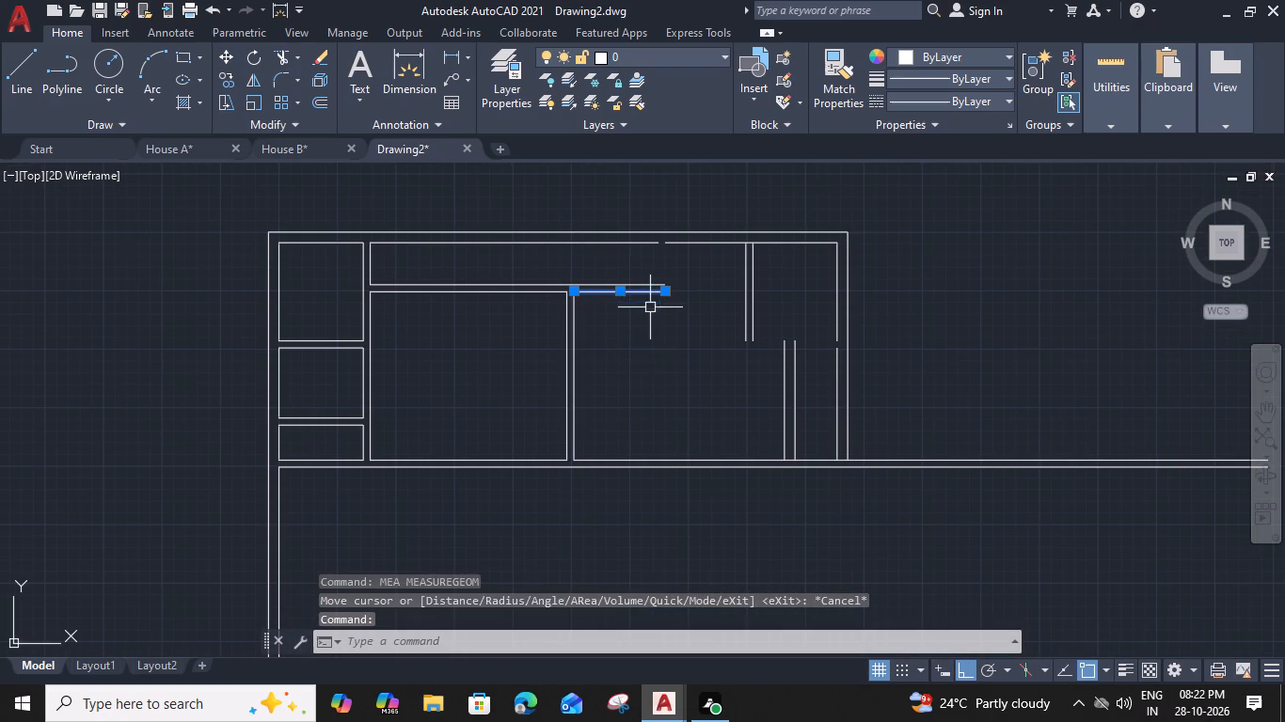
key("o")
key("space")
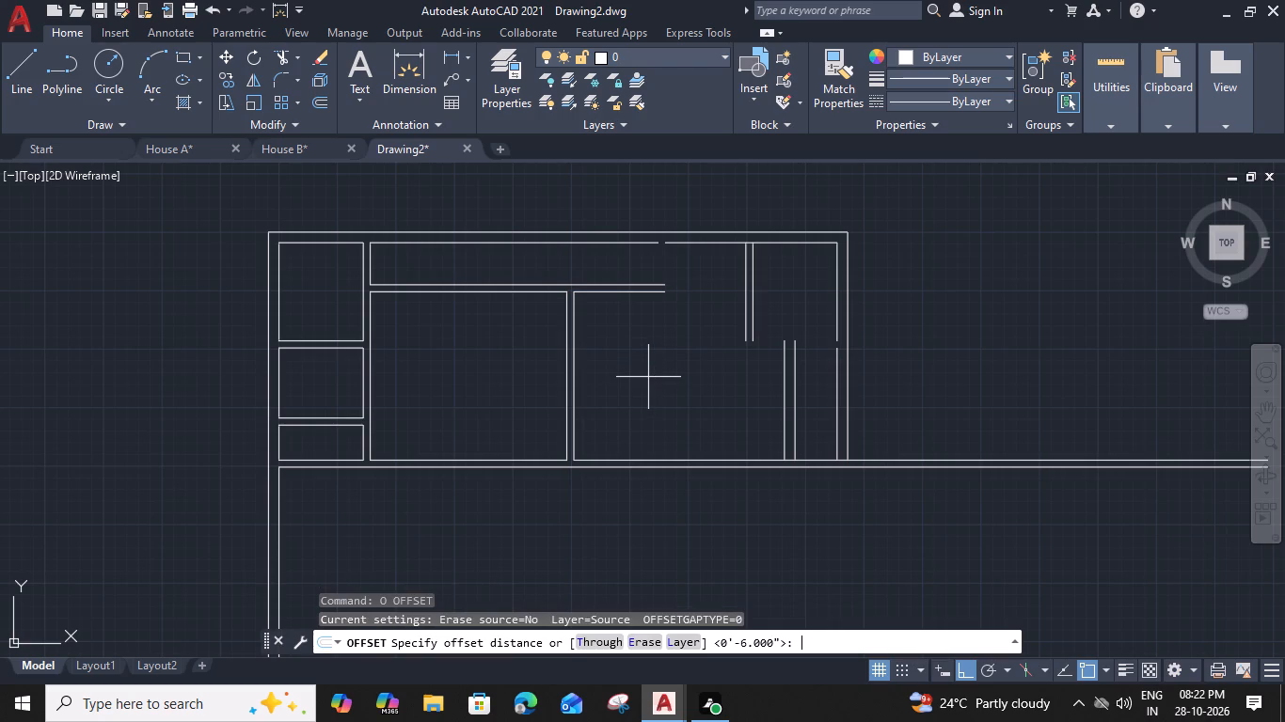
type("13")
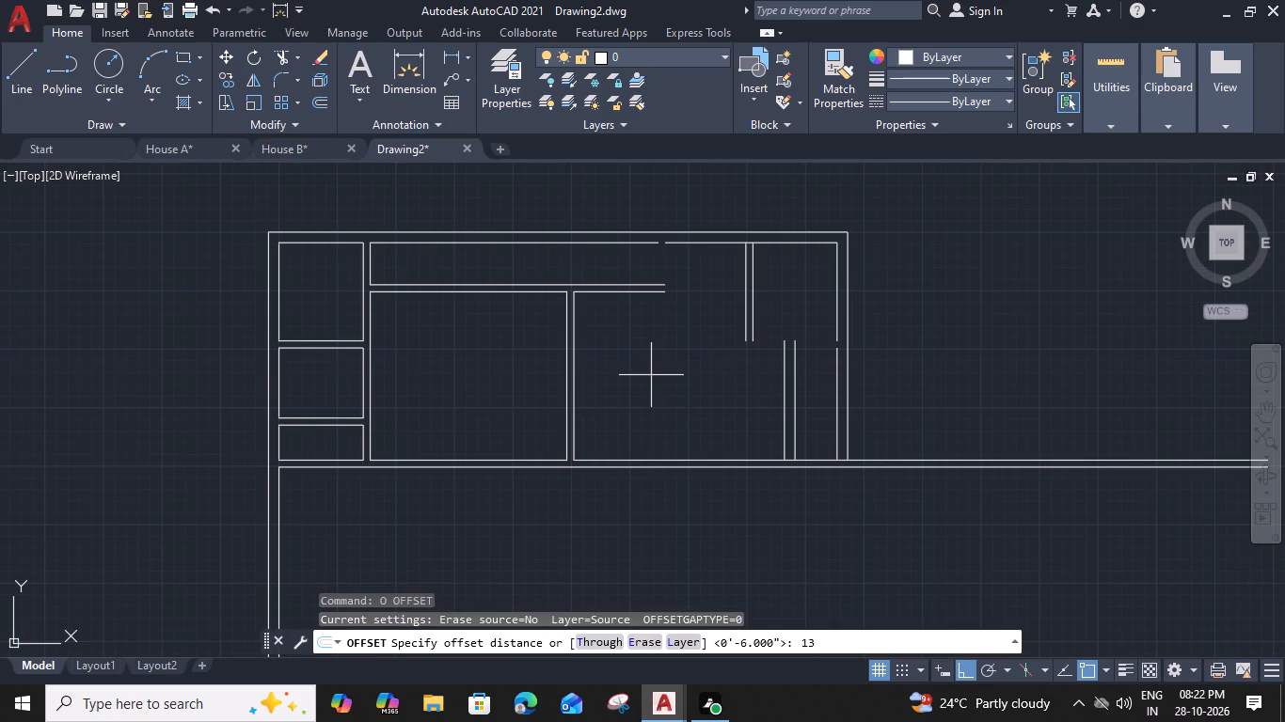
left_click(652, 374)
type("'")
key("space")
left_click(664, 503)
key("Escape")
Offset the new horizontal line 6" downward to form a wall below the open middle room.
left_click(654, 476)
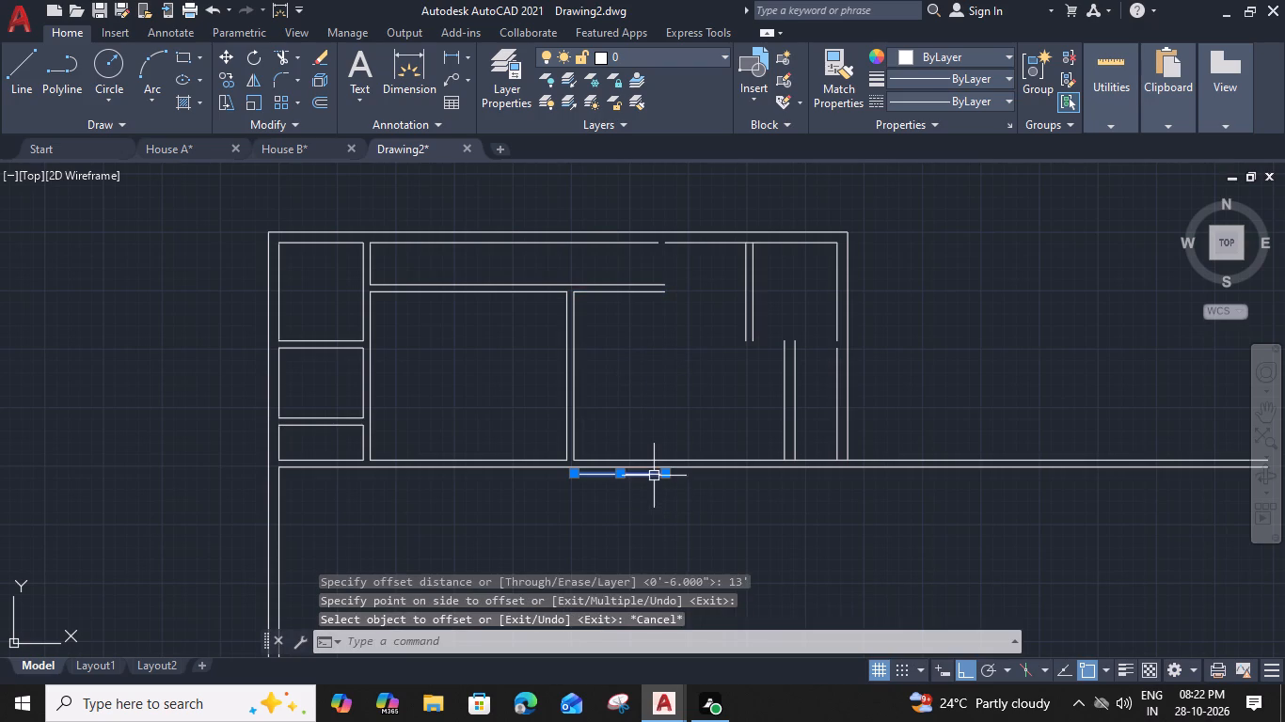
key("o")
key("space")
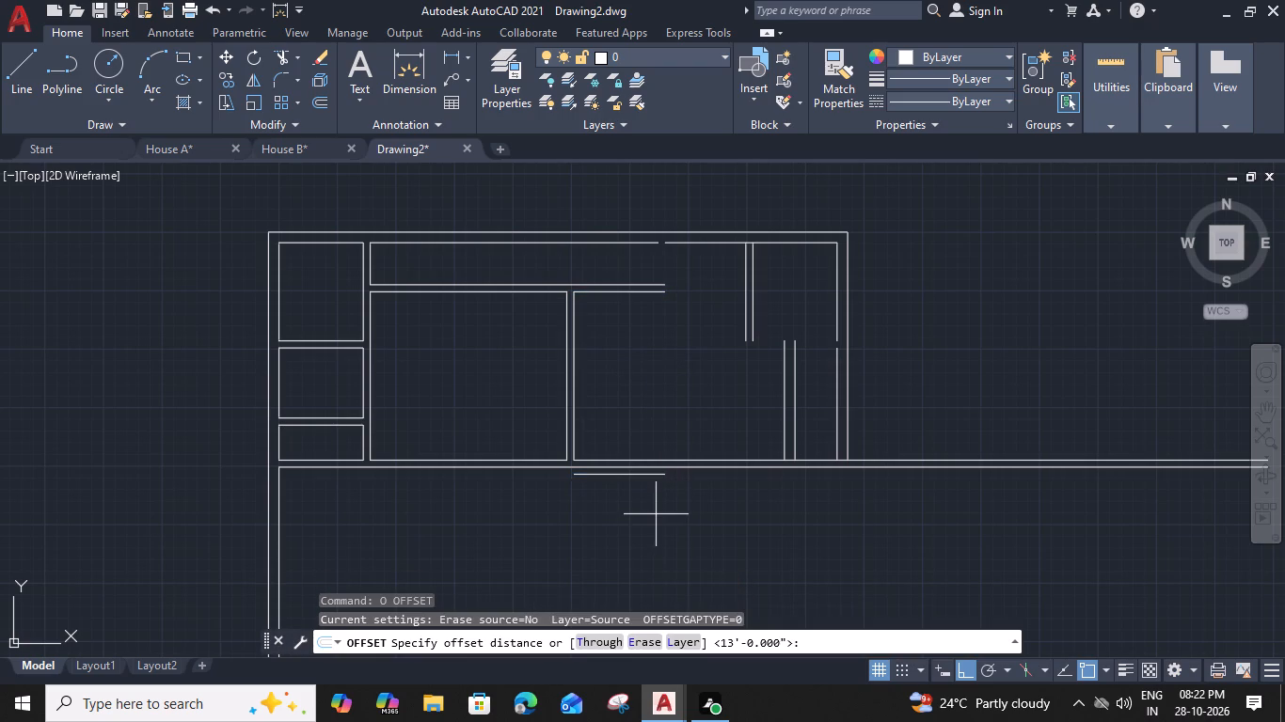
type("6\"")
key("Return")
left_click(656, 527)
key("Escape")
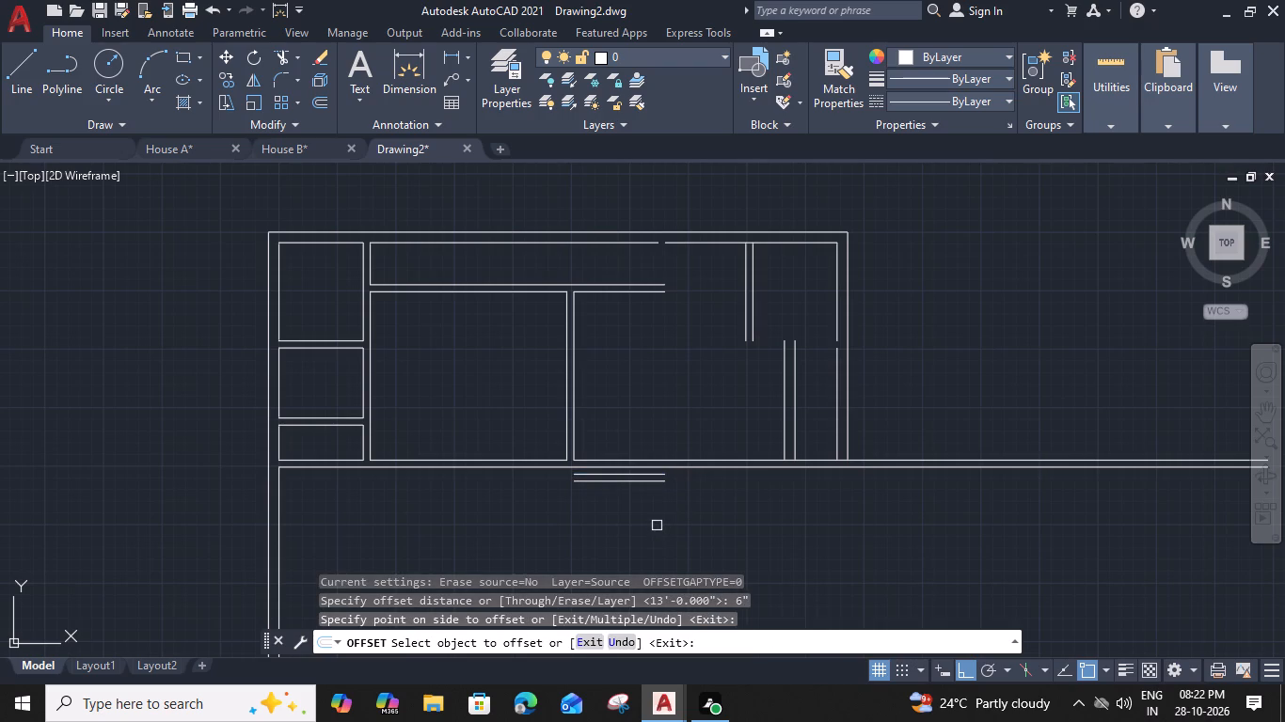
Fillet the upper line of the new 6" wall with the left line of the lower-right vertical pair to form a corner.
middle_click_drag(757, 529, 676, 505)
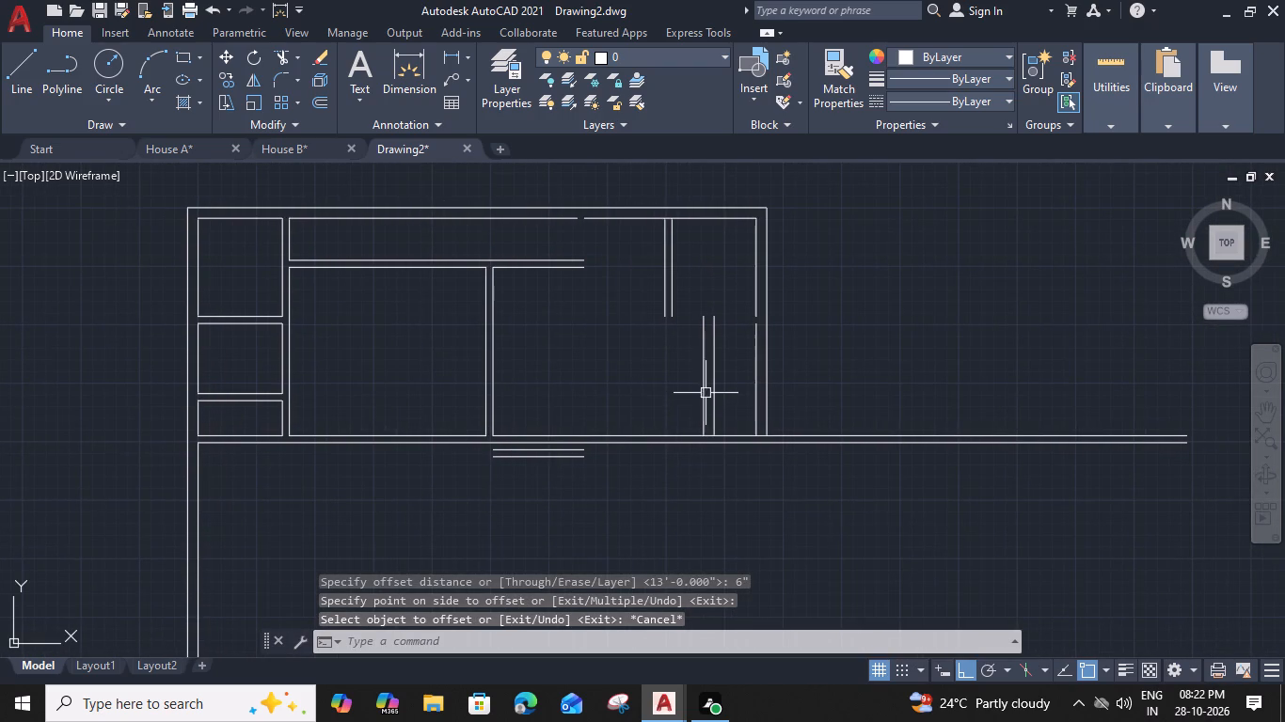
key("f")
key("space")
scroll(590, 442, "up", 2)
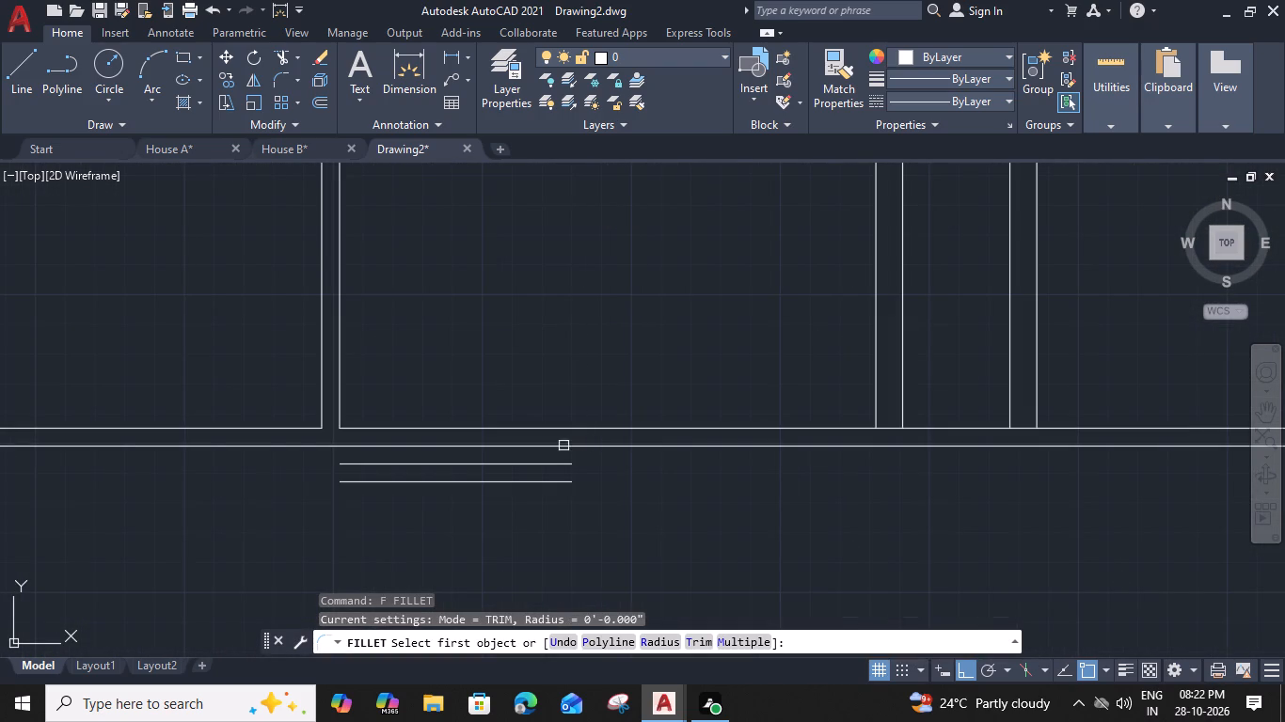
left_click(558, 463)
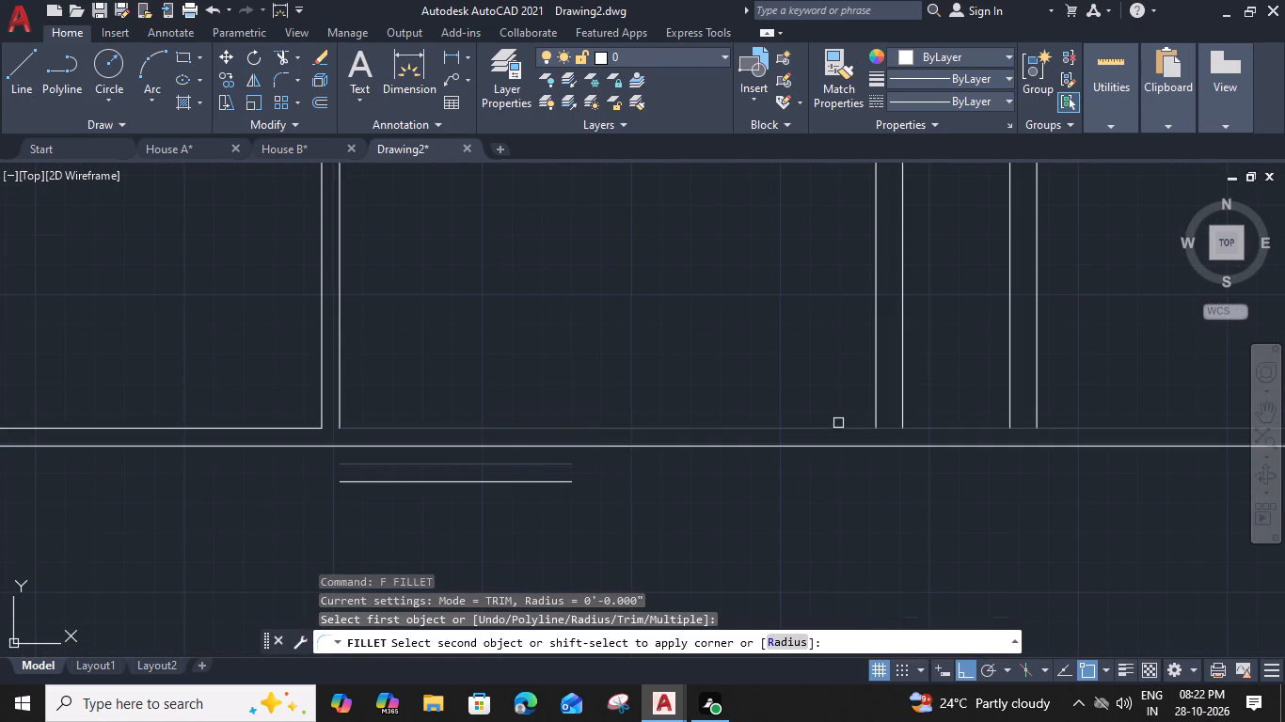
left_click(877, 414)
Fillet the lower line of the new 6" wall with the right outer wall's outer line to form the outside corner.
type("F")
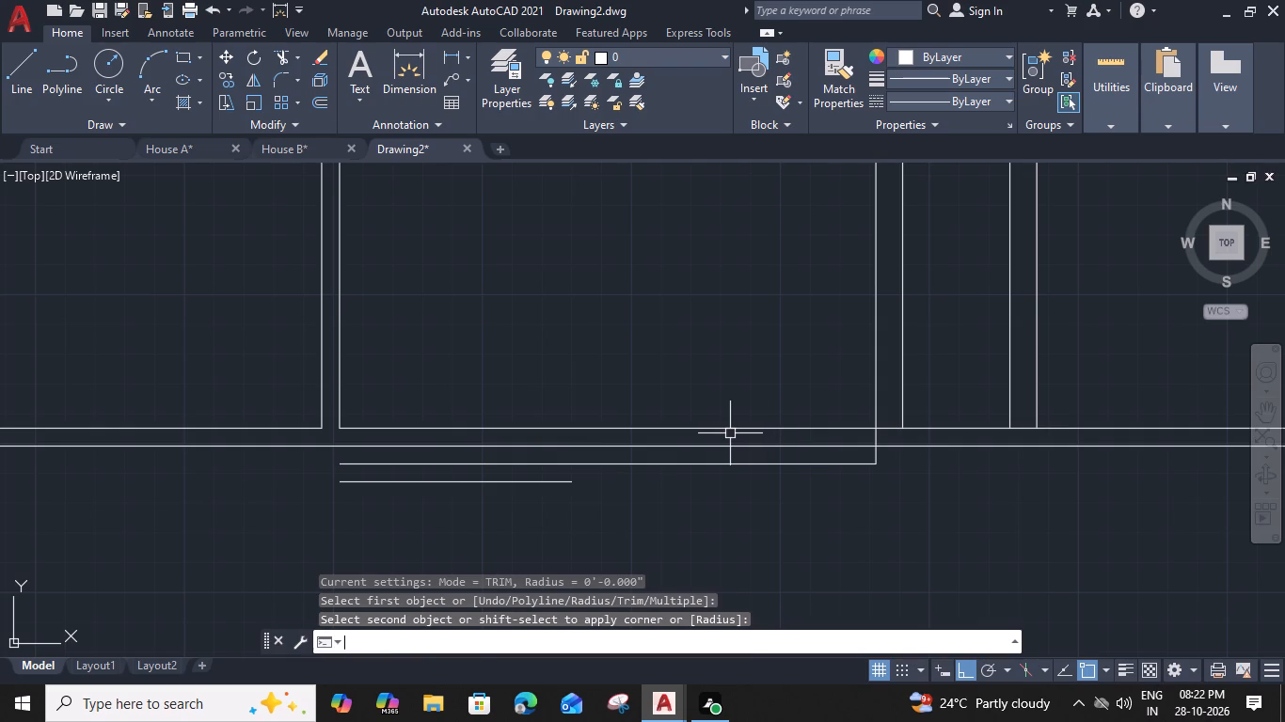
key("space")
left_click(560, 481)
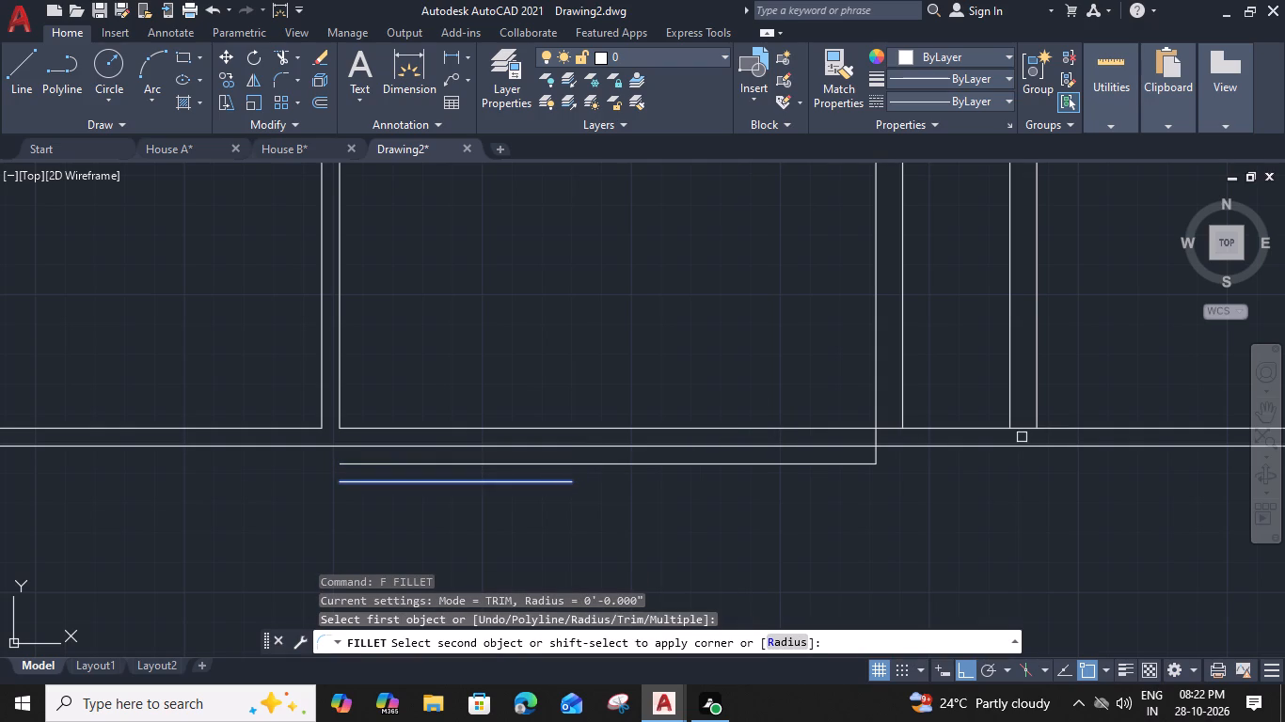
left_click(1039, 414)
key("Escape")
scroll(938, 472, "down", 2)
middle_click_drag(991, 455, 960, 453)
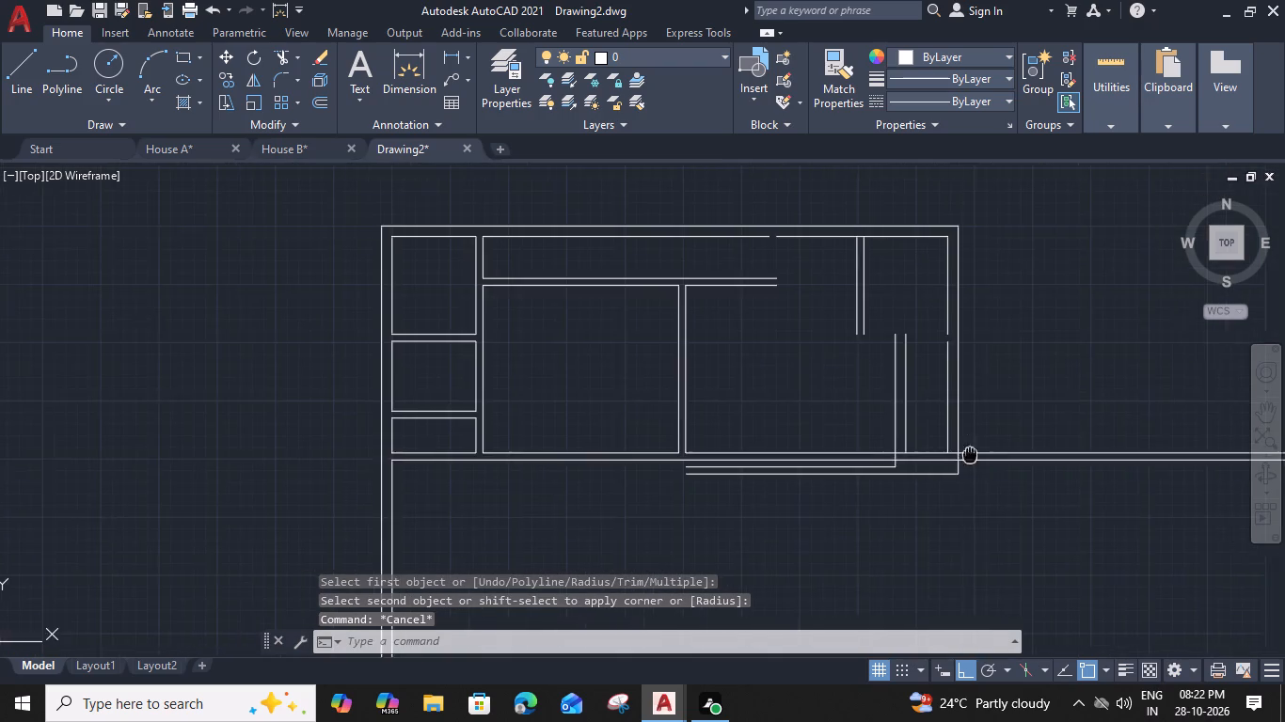
Erase the entire floor plan, including all outer walls, interior partitions and long wall lines.
middle_click_drag(960, 453, 872, 444)
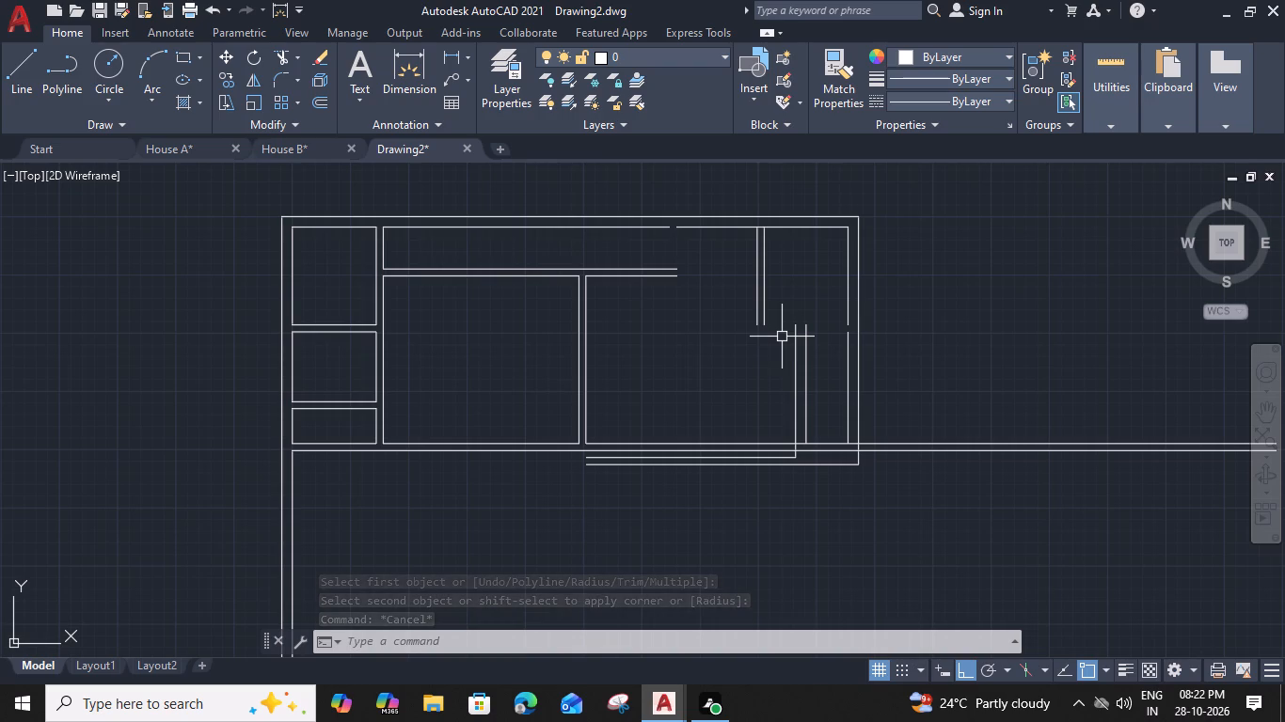
scroll(782, 337, "down", 1)
left_click_drag(896, 226, 884, 242)
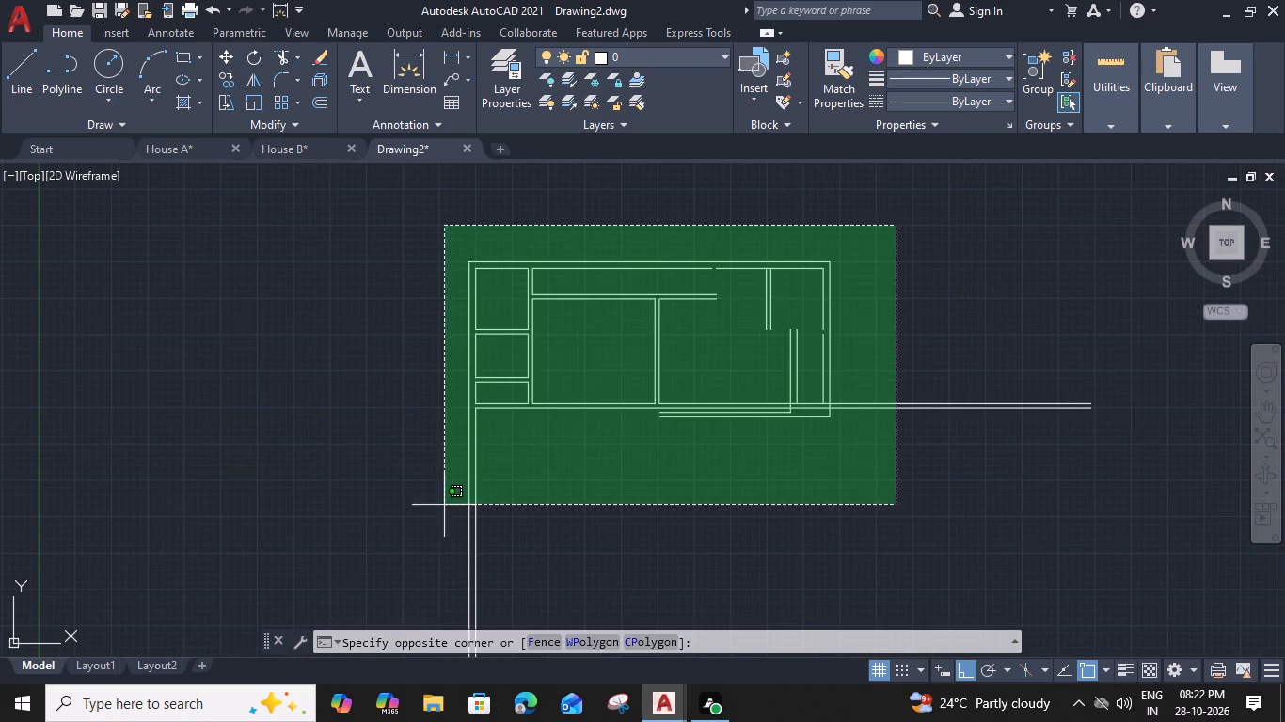
left_click(437, 510)
key("Delete")
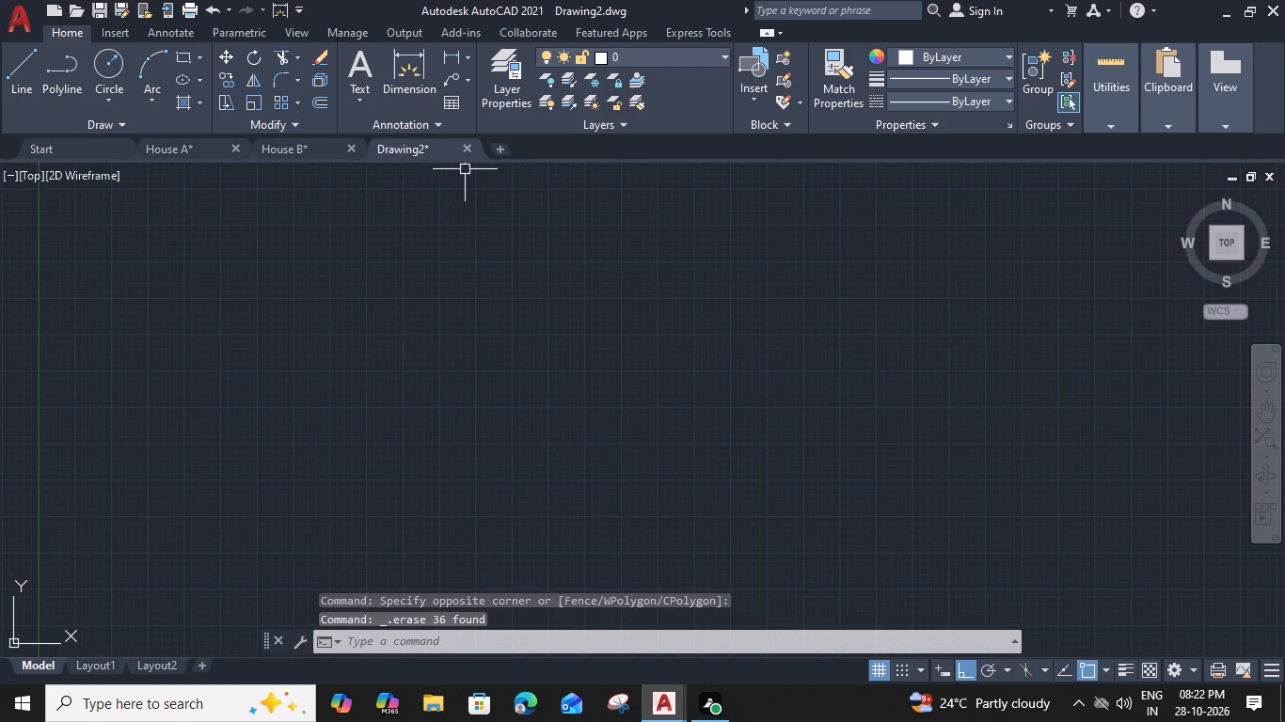